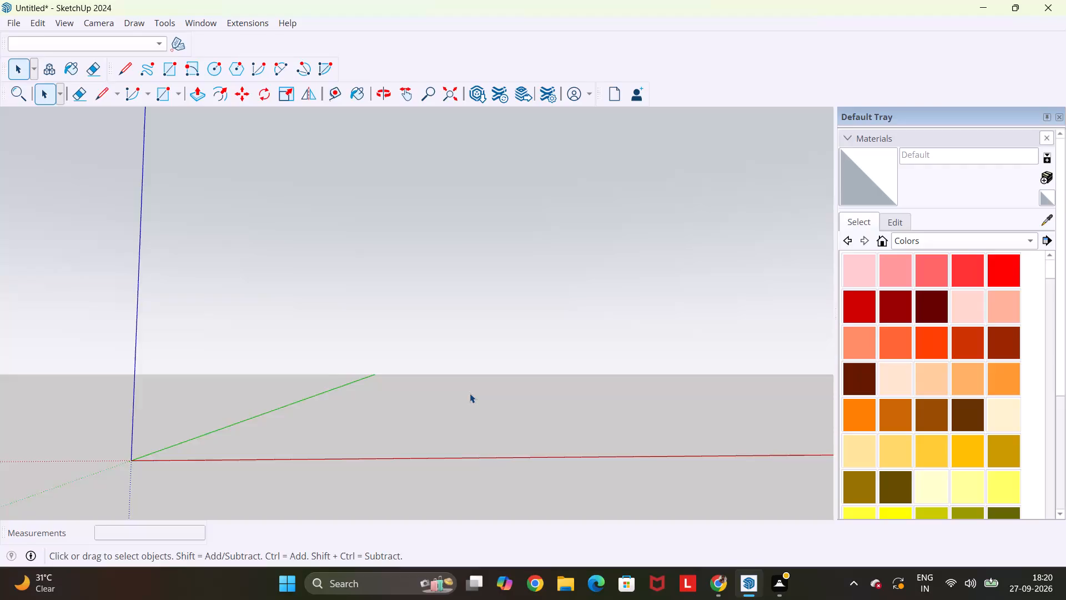
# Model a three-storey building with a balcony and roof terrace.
# Draw a 40' by 50' rectangle flat on the ground plane, away from the origin between the red and green axes.
pyautogui.moveTo(470, 393); pyautogui.dragTo(472, 489, button='middle')
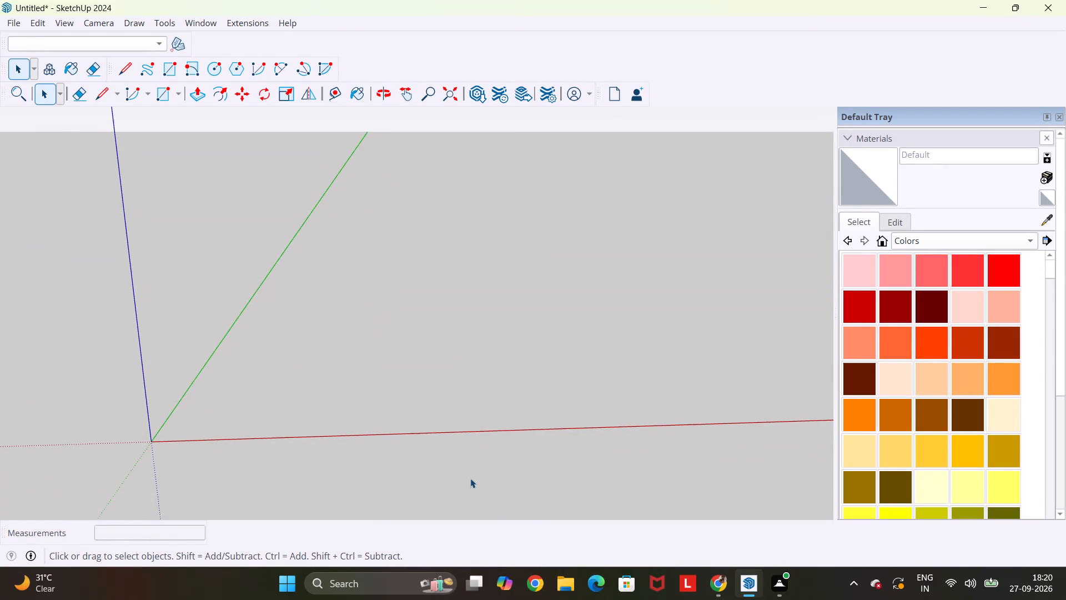
pyautogui.press('r')
pyautogui.scroll(-2, 395, 276)
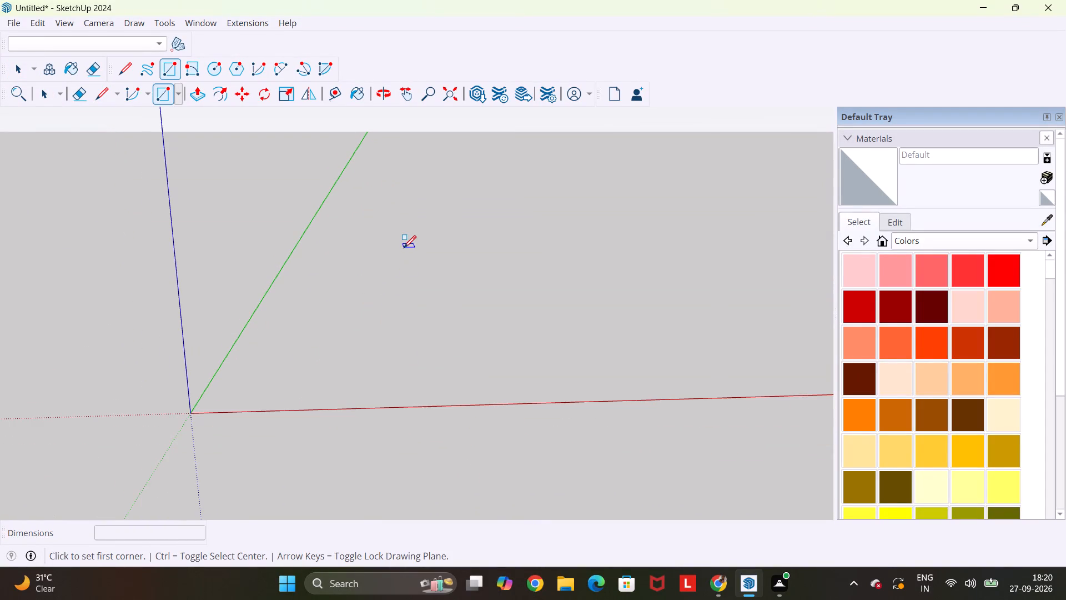
pyautogui.click(365, 206)
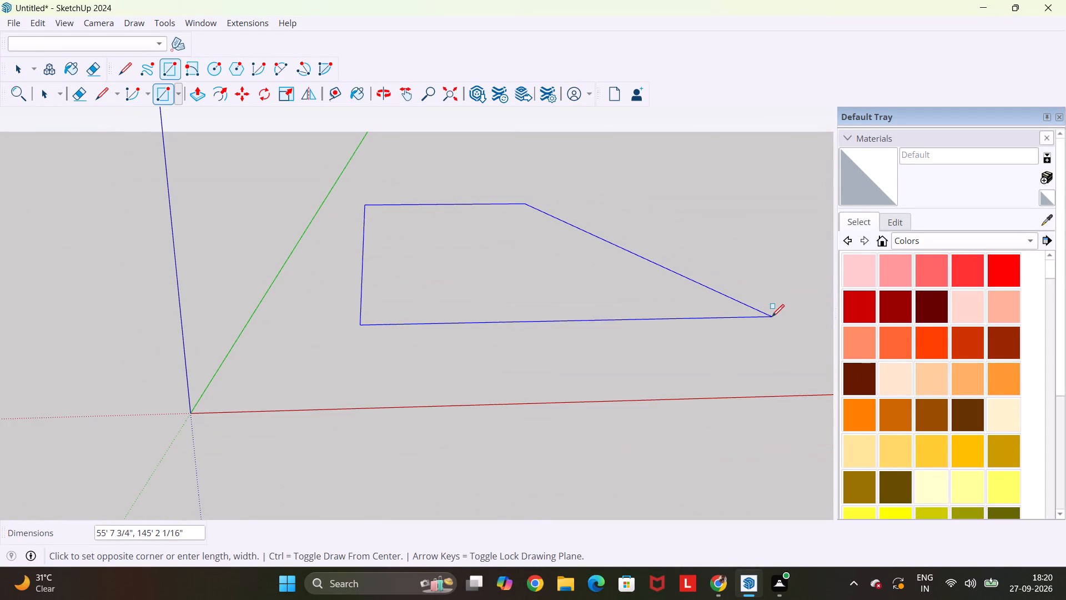
pyautogui.press('6')
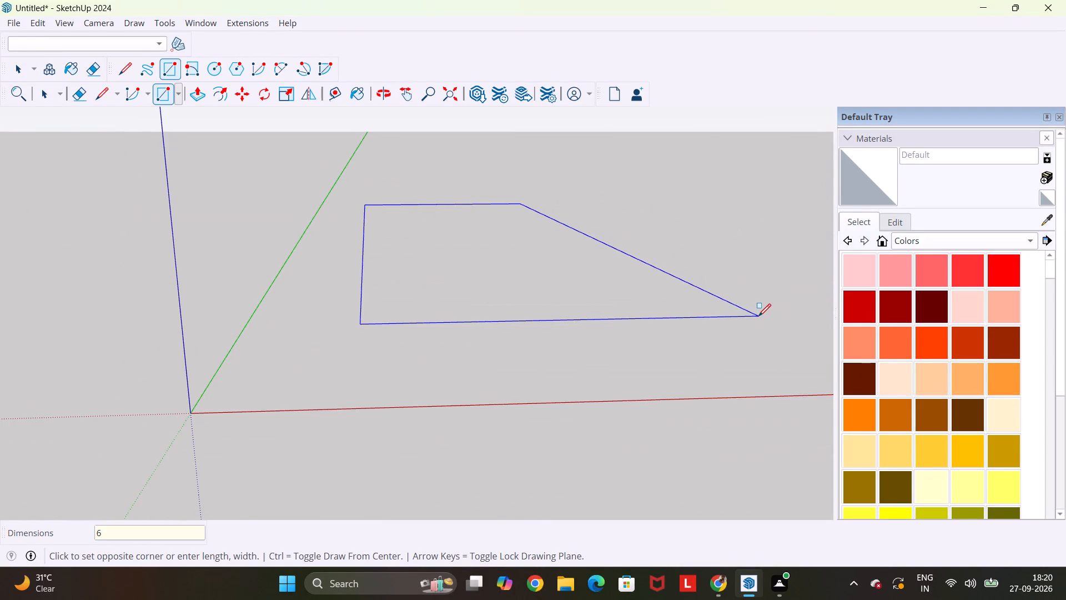
pyautogui.press('0')
pyautogui.press('BackSpace')
pyautogui.press('BackSpace')
pyautogui.write('40')
pyautogui.press("'")
pyautogui.press(',')
pyautogui.write('50')
pyautogui.press("'")
pyautogui.press('Return')
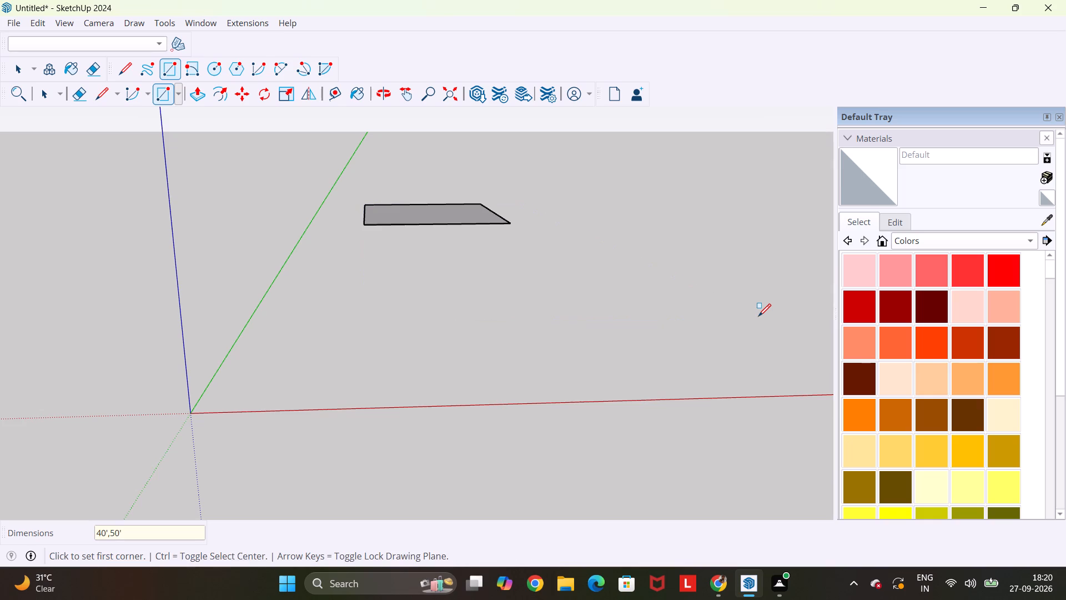
pyautogui.press('Escape')
pyautogui.press('space')
# Measure along the rectangle's side edge, starting from its far corner.
pyautogui.scroll(-4, 592, 279)
pyautogui.moveTo(517, 236); pyautogui.dragTo(487, 295, button='middle')
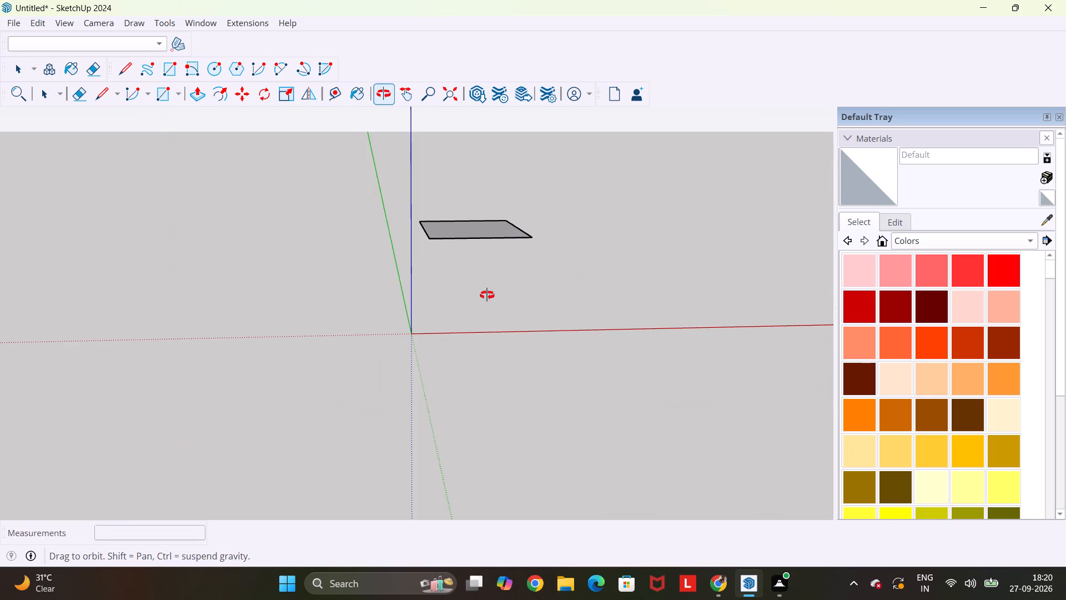
pyautogui.moveTo(487, 295); pyautogui.dragTo(472, 354, button='middle')
pyautogui.scroll(5, 492, 231)
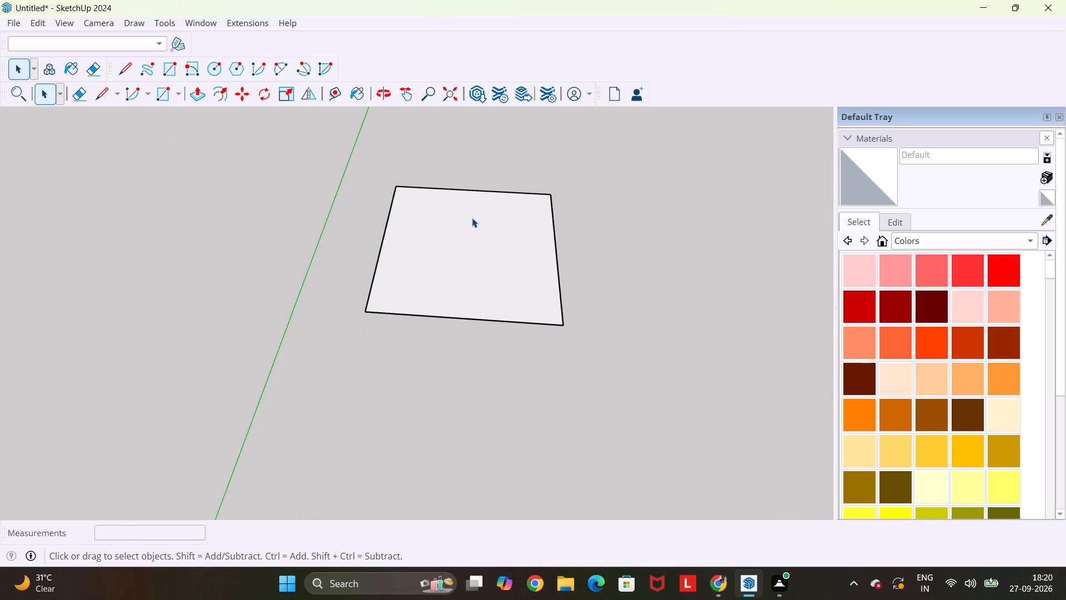
pyautogui.press('t')
pyautogui.click(547, 196)
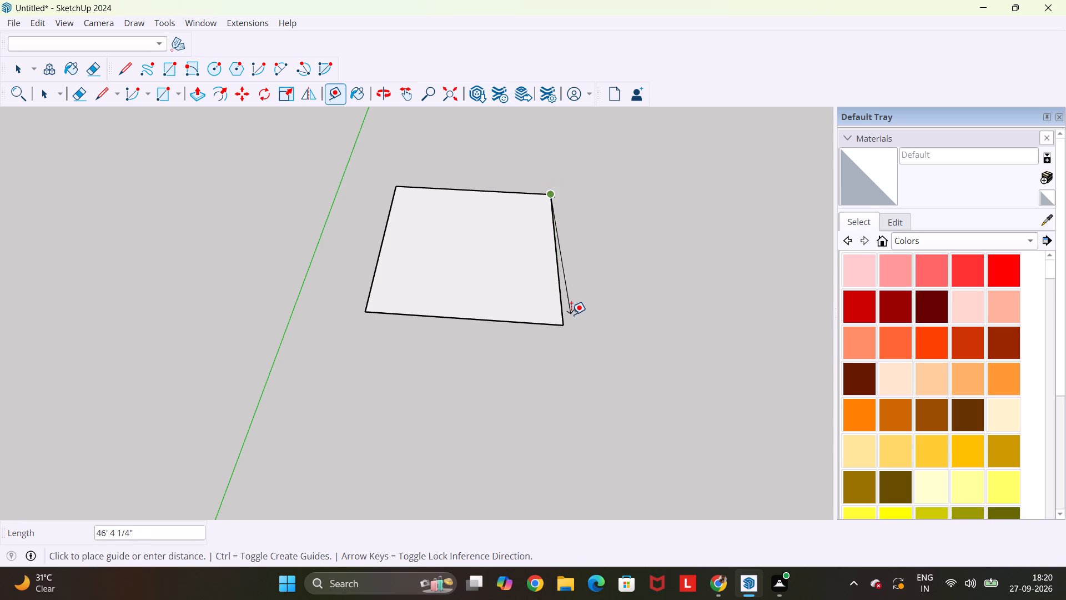
pyautogui.press('Escape')
pyautogui.press('space')
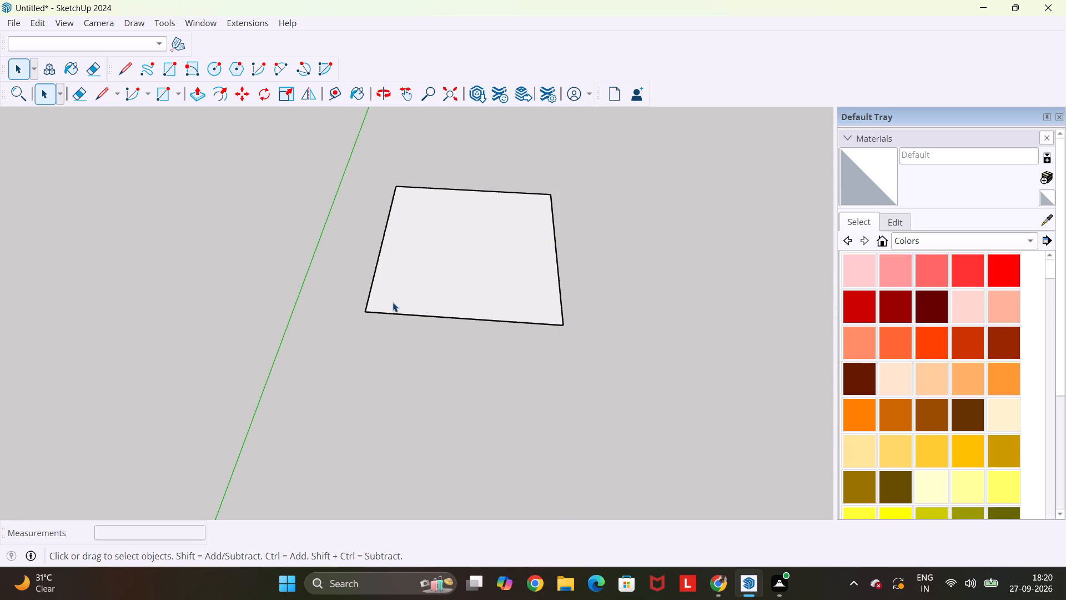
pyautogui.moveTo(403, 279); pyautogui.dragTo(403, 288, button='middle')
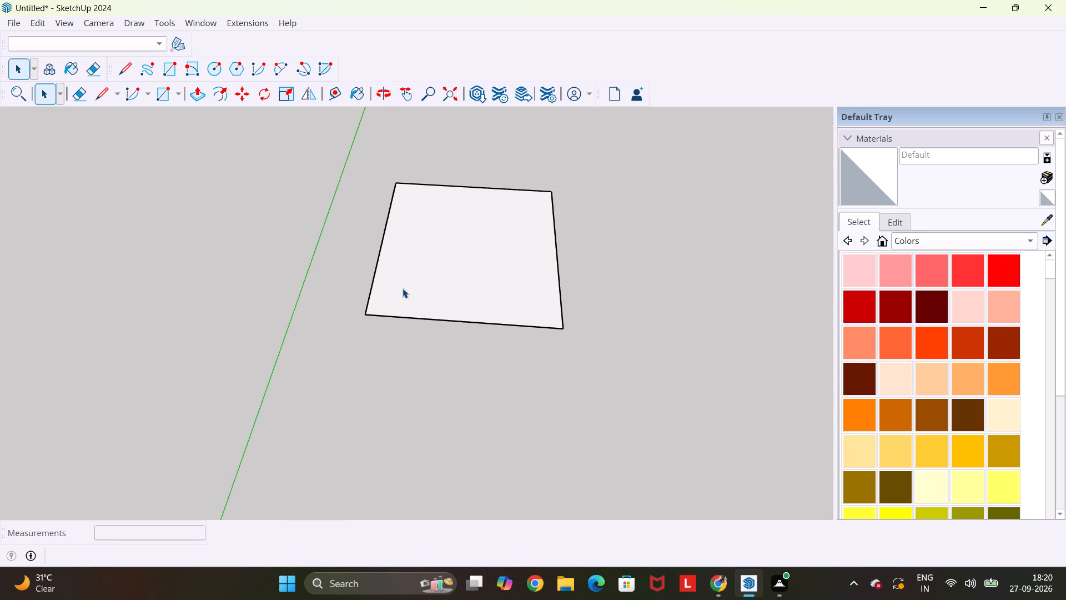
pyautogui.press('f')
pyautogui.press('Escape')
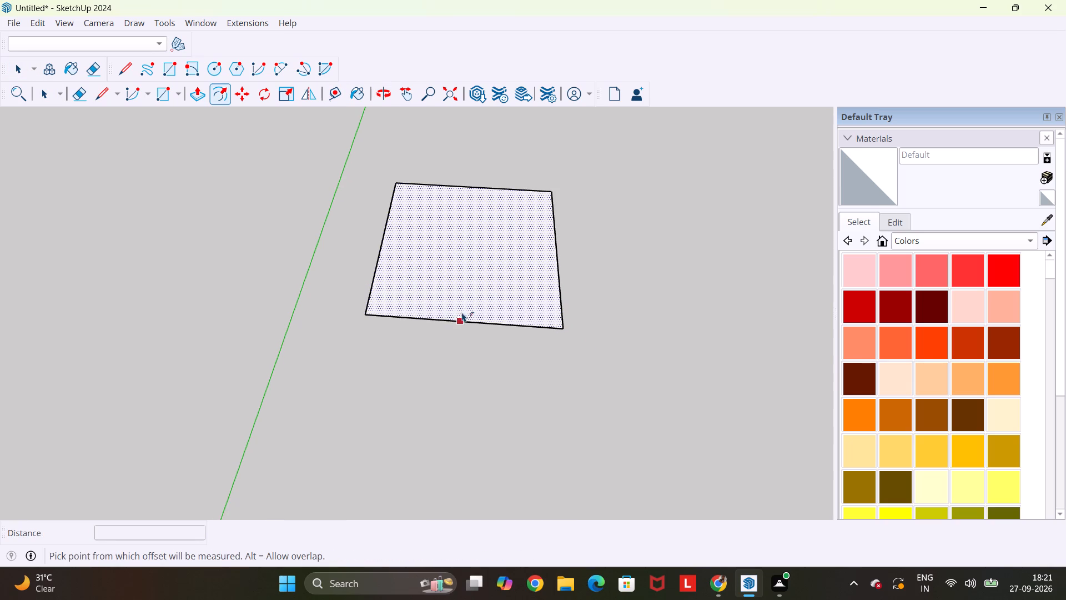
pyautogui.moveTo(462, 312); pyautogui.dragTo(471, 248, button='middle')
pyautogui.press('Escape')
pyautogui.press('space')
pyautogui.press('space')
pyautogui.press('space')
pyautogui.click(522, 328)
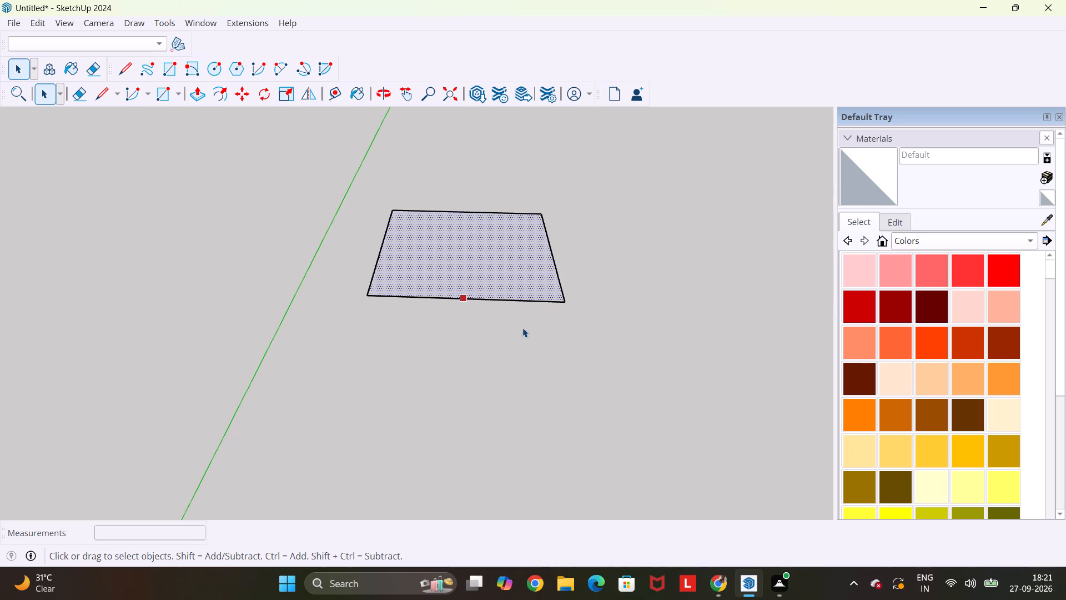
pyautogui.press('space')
# Draw a vertical rotated rectangle 3" deep, extending down from the full length of the ground rectangle's 40' edge.
pyautogui.moveTo(509, 313); pyautogui.dragTo(496, 153, button='middle')
pyautogui.scroll(6, 513, 254)
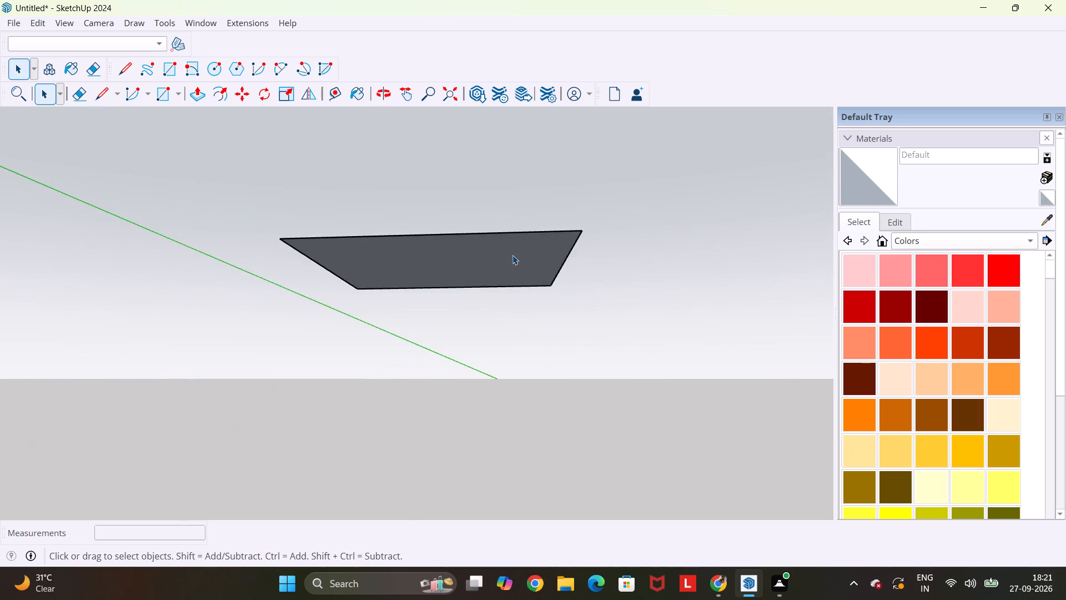
pyautogui.scroll(4, 512, 255)
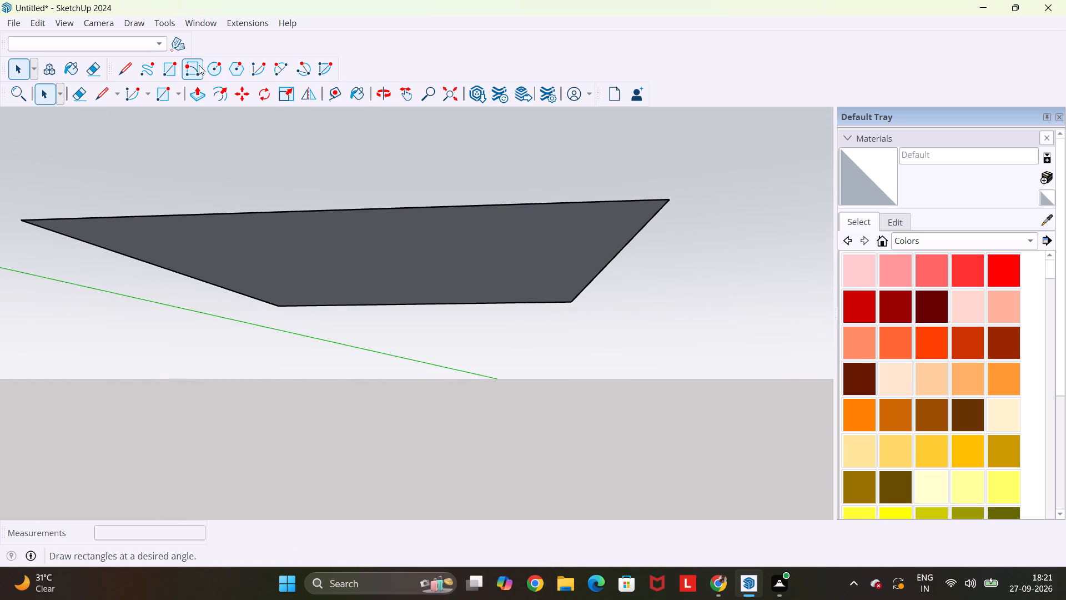
pyautogui.click(198, 65)
pyautogui.click(572, 304)
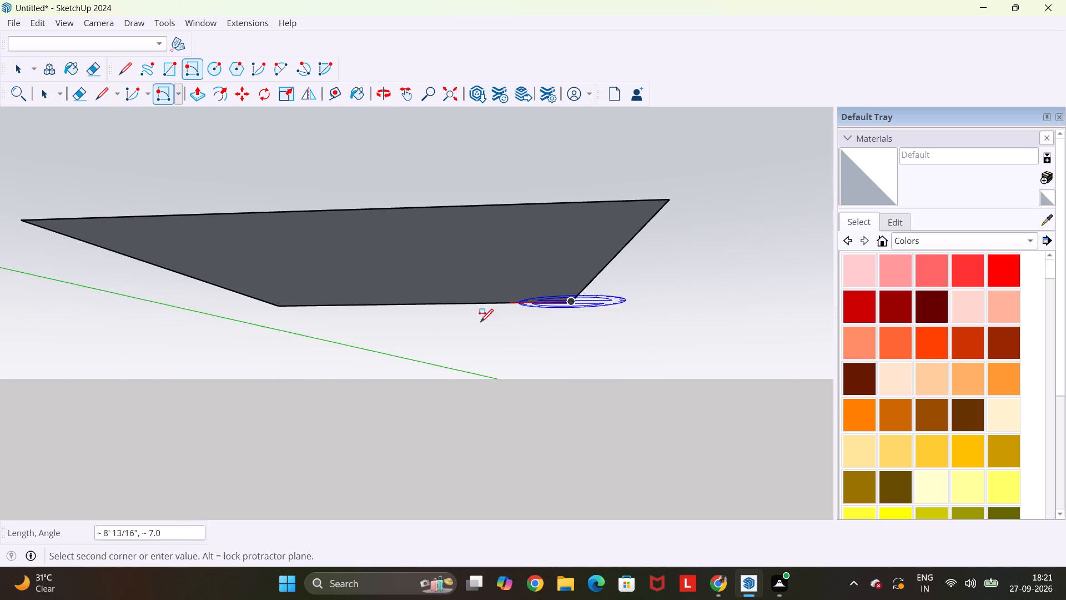
pyautogui.click(272, 305)
pyautogui.moveTo(320, 316); pyautogui.dragTo(346, 316, button='middle')
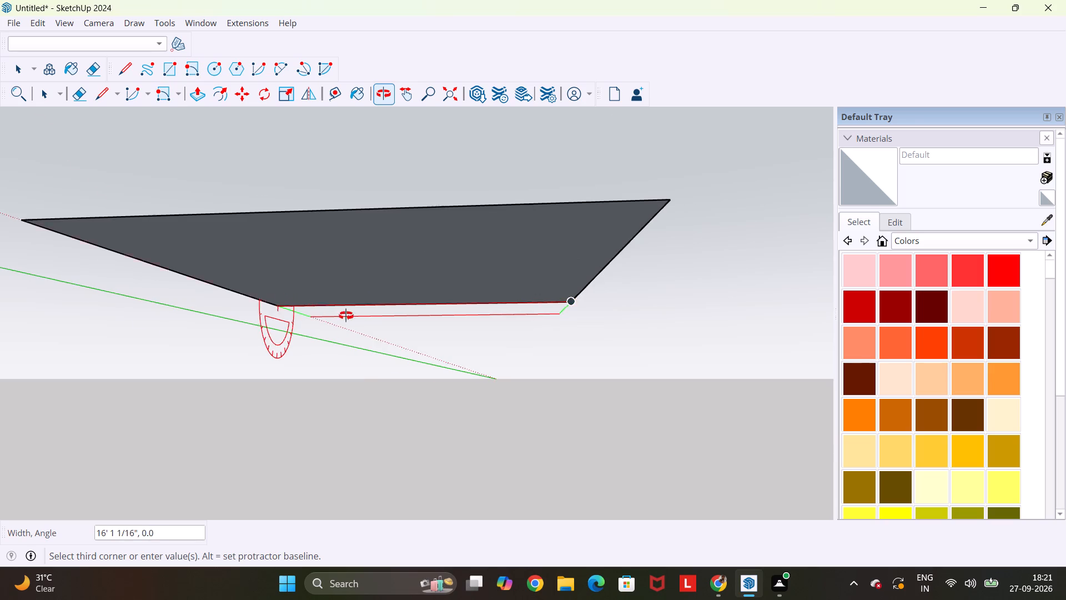
pyautogui.moveTo(346, 316); pyautogui.dragTo(690, 337, button='middle')
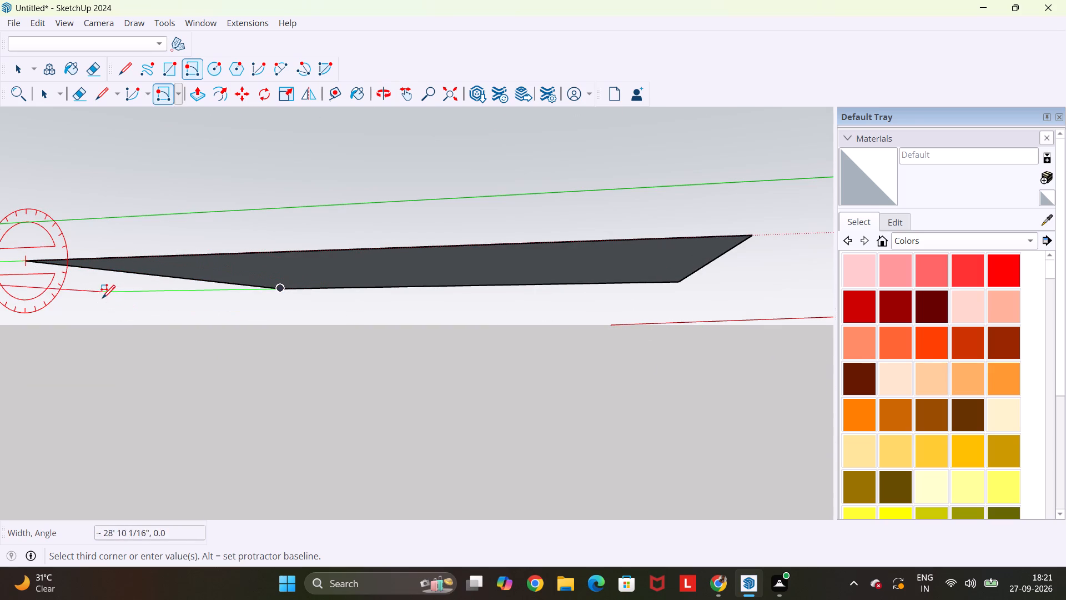
pyautogui.moveTo(117, 298); pyautogui.dragTo(304, 319, button='middle')
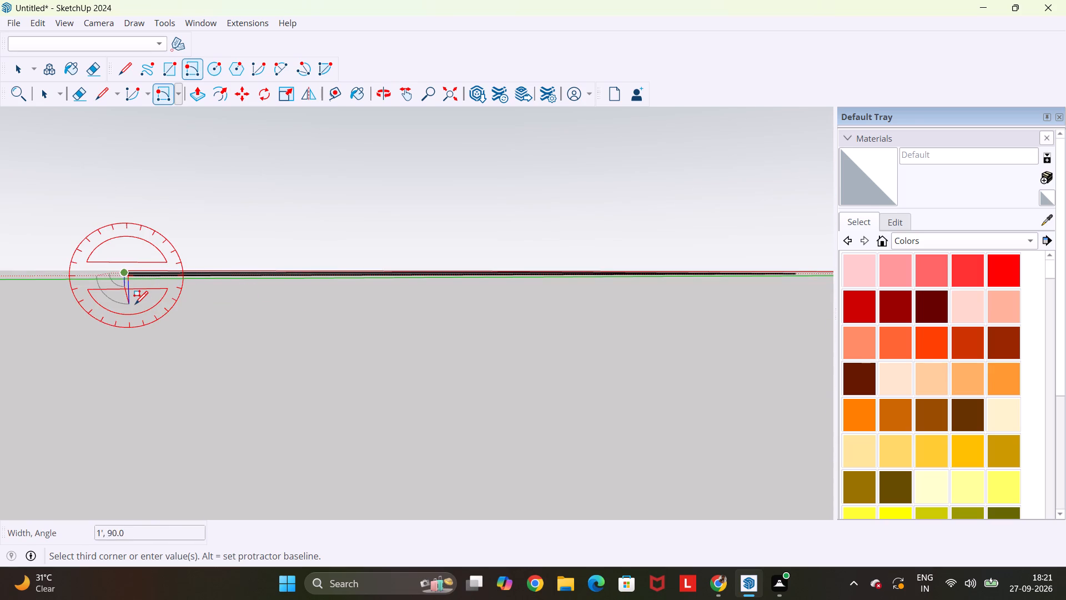
pyautogui.write('3"')
pyautogui.press('Return')
# Push/Pull the narrow 3" strip face 50' under the rectangle to its opposite edge, forming a solid slab.
pyautogui.scroll(-2, 175, 295)
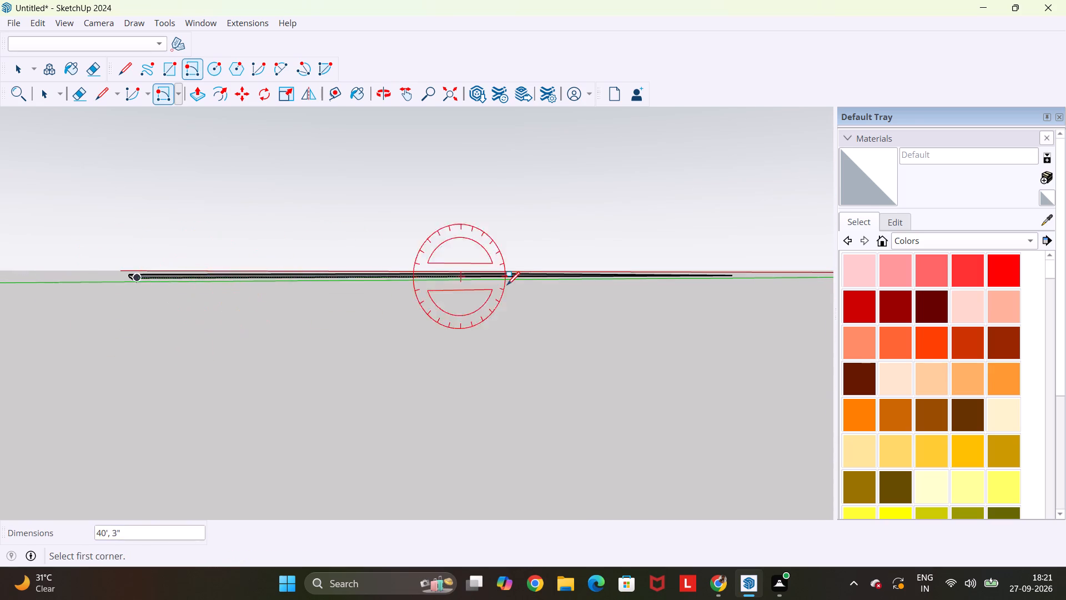
pyautogui.moveTo(515, 284); pyautogui.dragTo(121, 262, button='middle')
pyautogui.scroll(13, 195, 323)
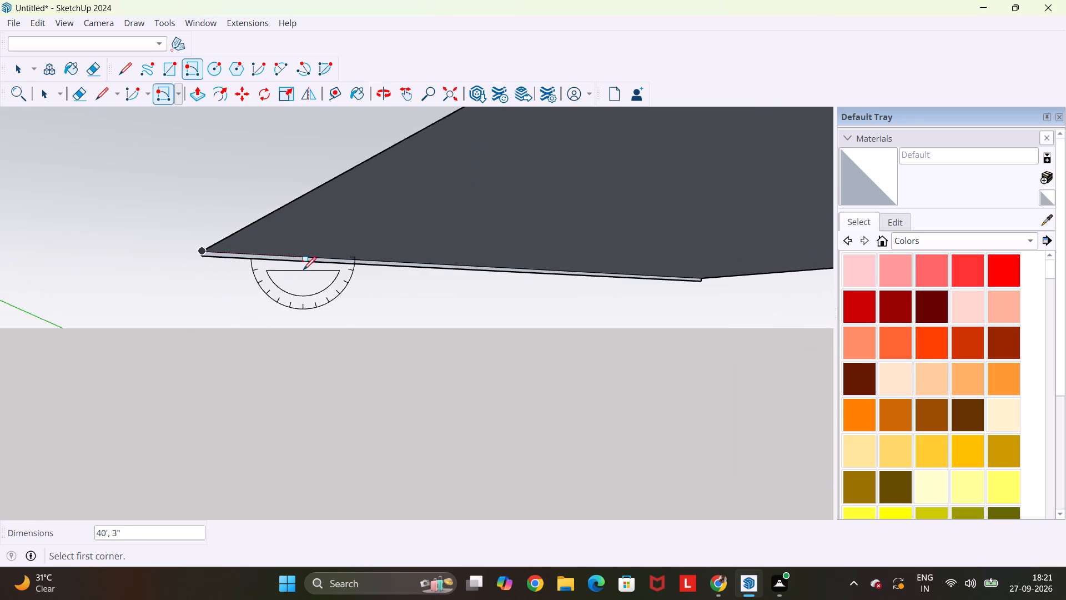
pyautogui.scroll(9, 303, 269)
pyautogui.press('p')
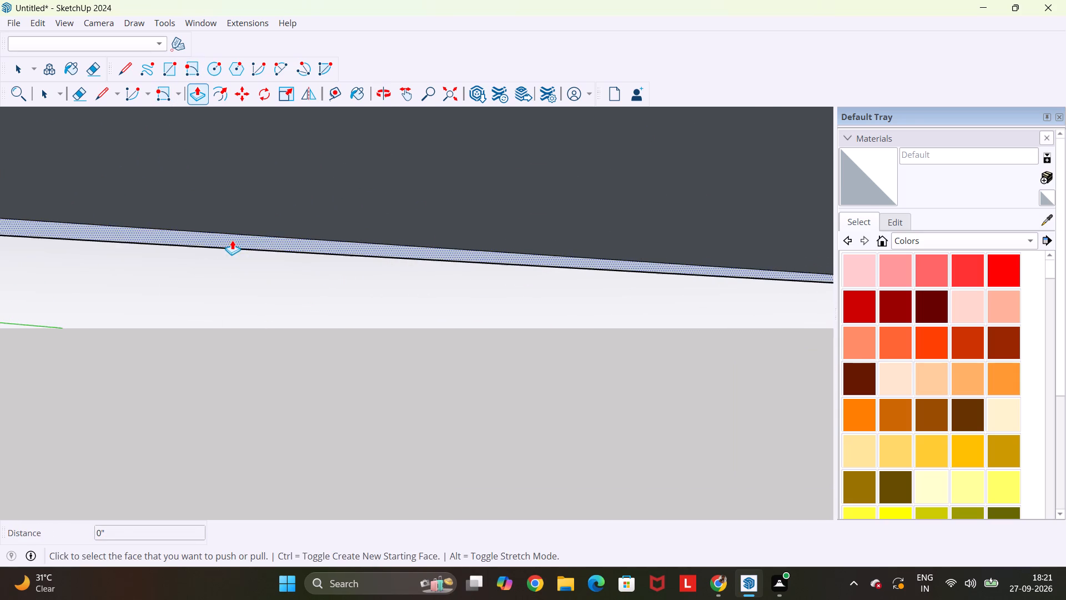
pyautogui.scroll(4, 232, 240)
pyautogui.click(232, 239)
pyautogui.scroll(-6, 232, 239)
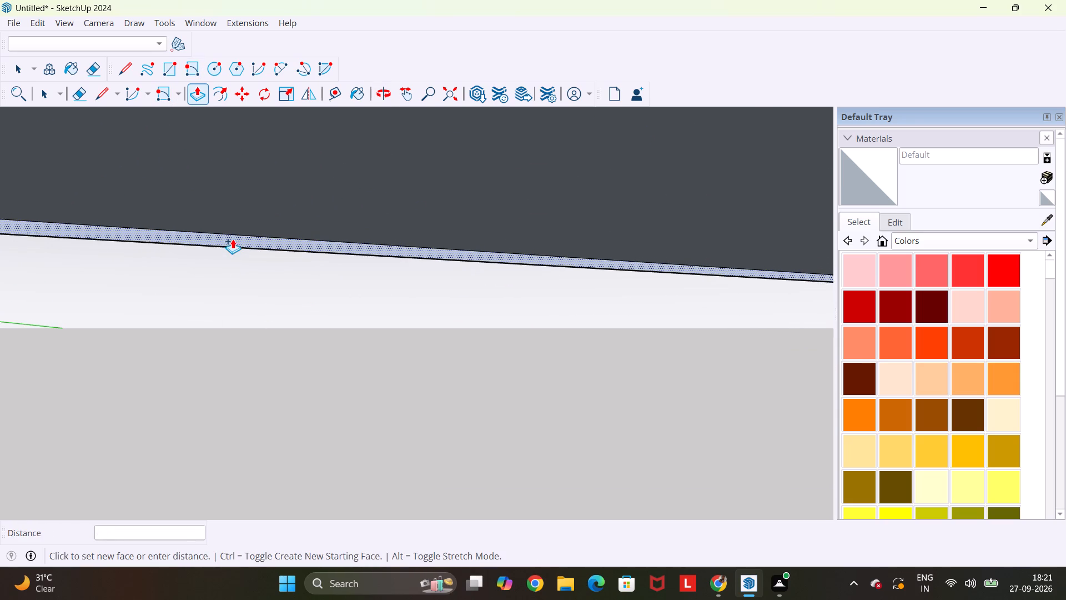
pyautogui.scroll(-14, 233, 239)
pyautogui.scroll(-6, 438, 270)
pyautogui.scroll(-1, 587, 213)
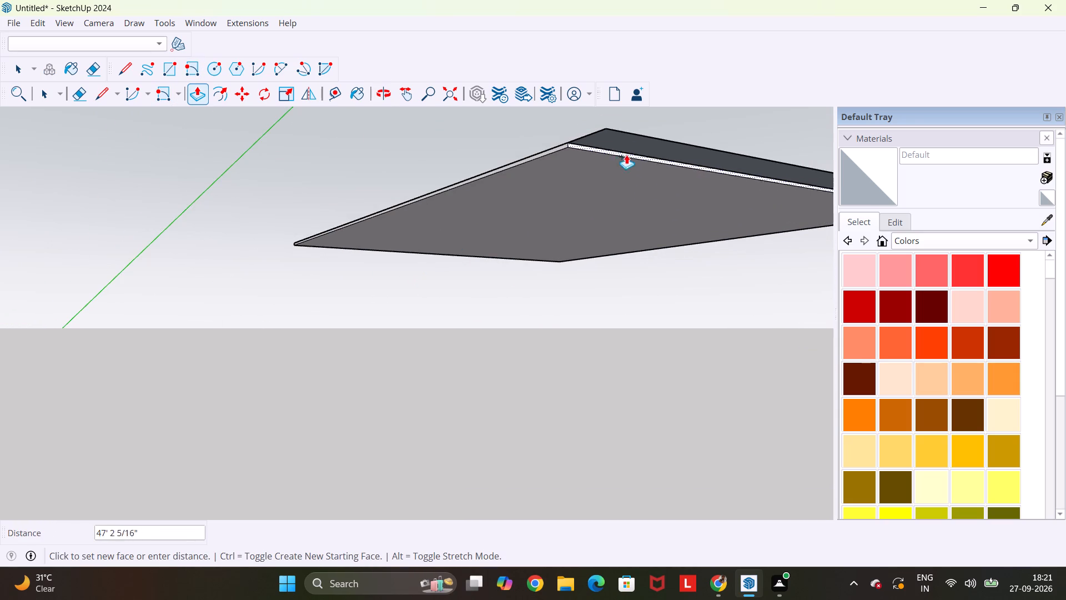
pyautogui.click(632, 133)
pyautogui.moveTo(633, 133); pyautogui.dragTo(511, 244, button='middle')
pyautogui.scroll(-3, 510, 244)
pyautogui.press('Escape')
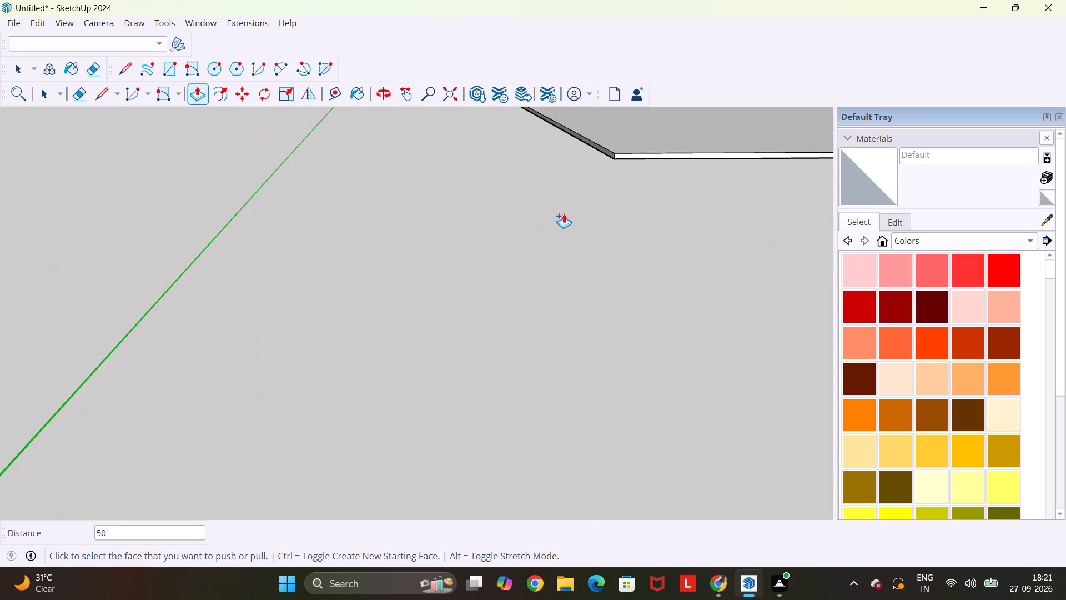
pyautogui.press('space')
pyautogui.press('Escape')
pyautogui.press('space')
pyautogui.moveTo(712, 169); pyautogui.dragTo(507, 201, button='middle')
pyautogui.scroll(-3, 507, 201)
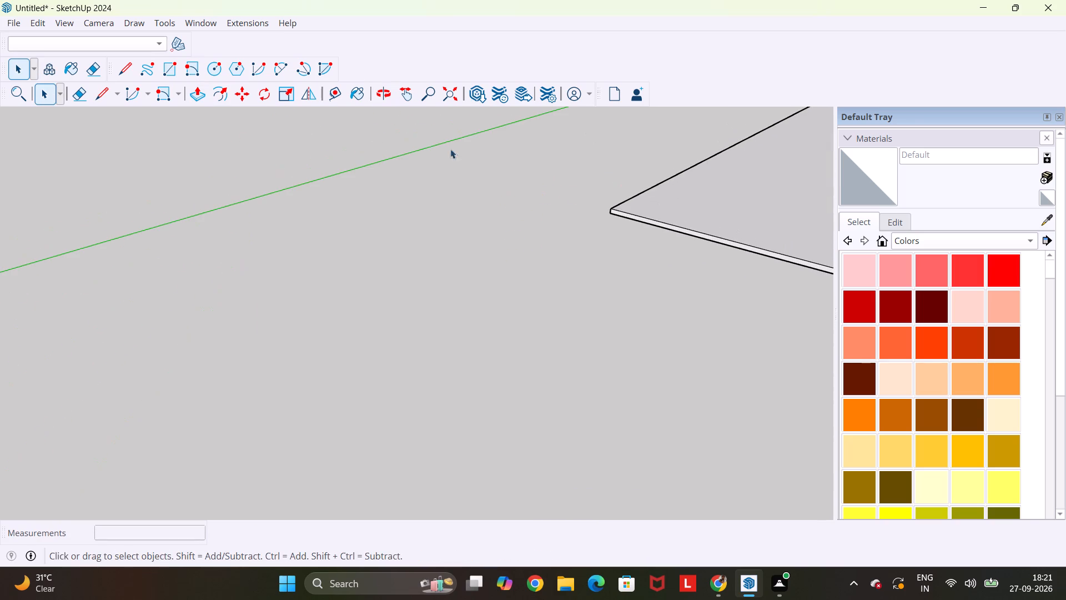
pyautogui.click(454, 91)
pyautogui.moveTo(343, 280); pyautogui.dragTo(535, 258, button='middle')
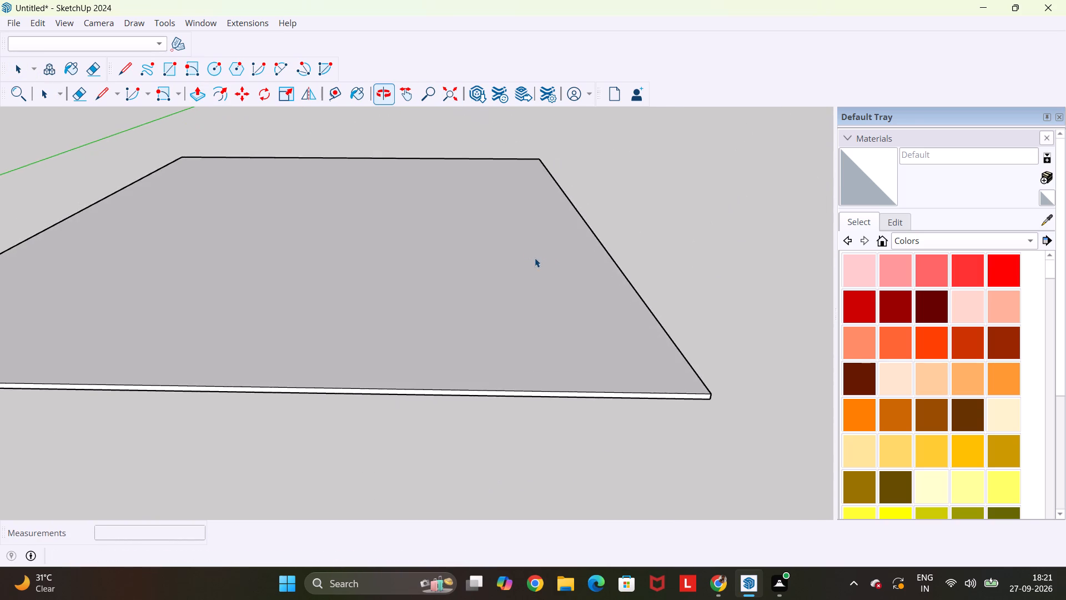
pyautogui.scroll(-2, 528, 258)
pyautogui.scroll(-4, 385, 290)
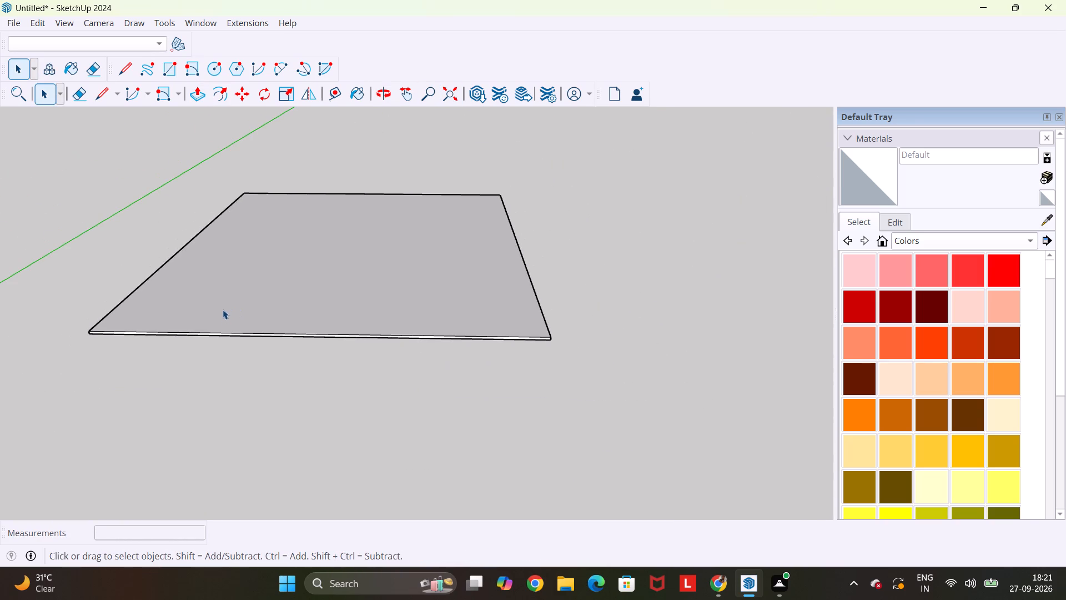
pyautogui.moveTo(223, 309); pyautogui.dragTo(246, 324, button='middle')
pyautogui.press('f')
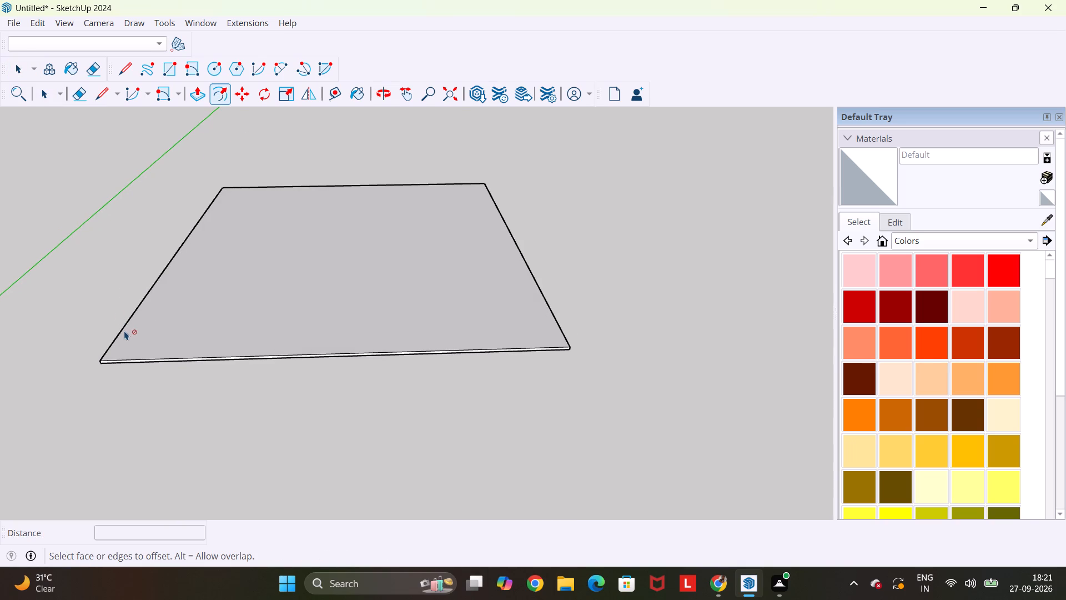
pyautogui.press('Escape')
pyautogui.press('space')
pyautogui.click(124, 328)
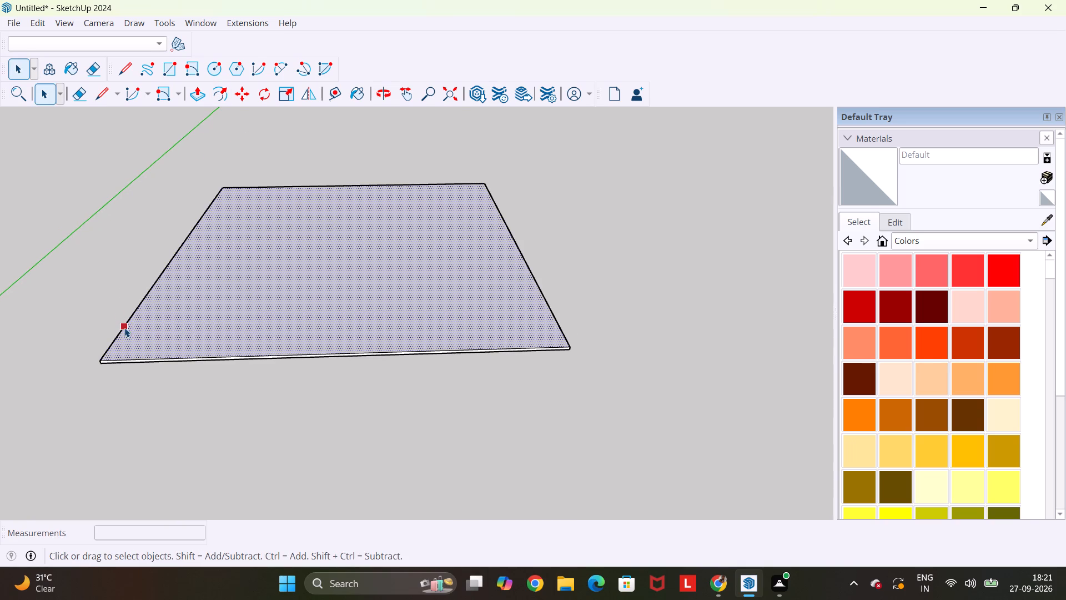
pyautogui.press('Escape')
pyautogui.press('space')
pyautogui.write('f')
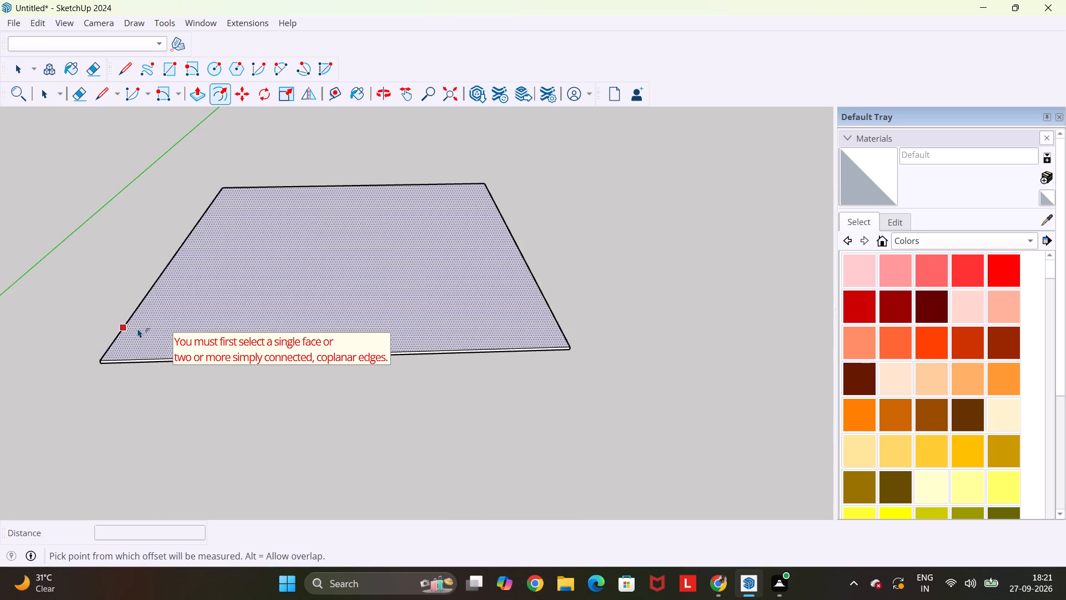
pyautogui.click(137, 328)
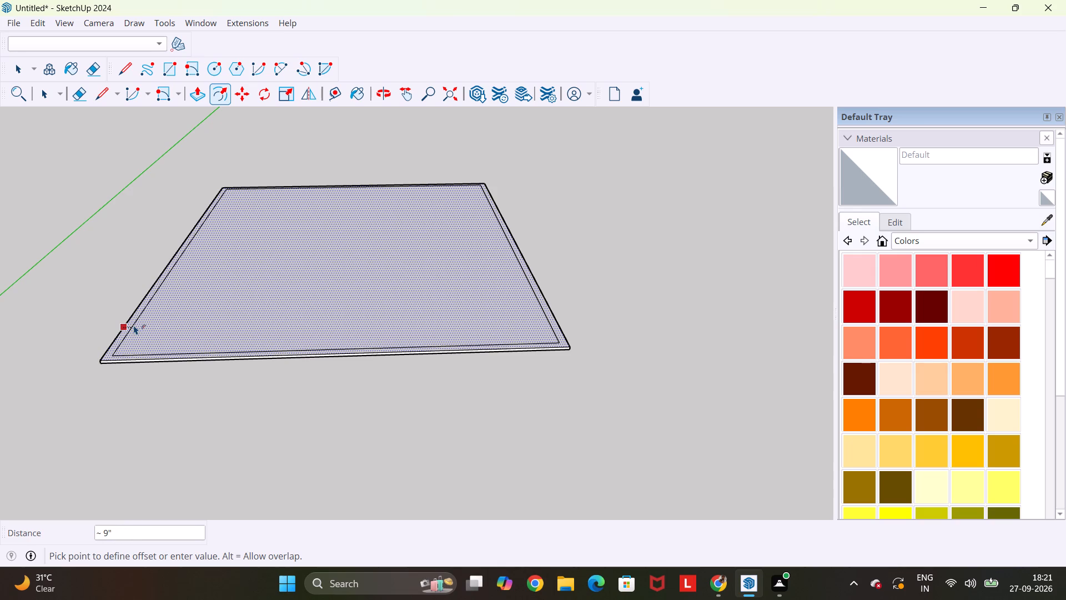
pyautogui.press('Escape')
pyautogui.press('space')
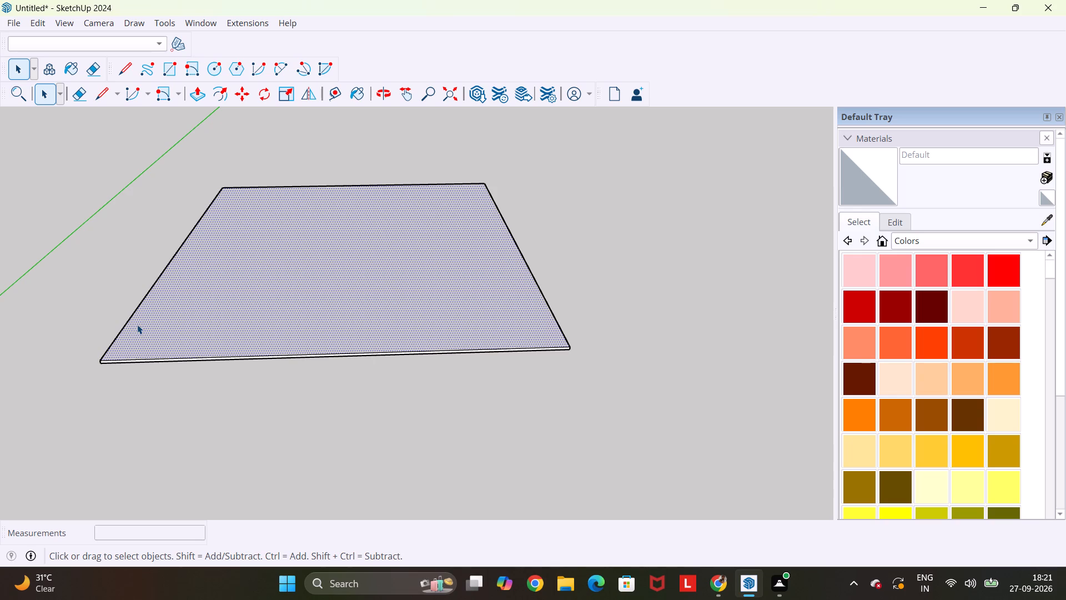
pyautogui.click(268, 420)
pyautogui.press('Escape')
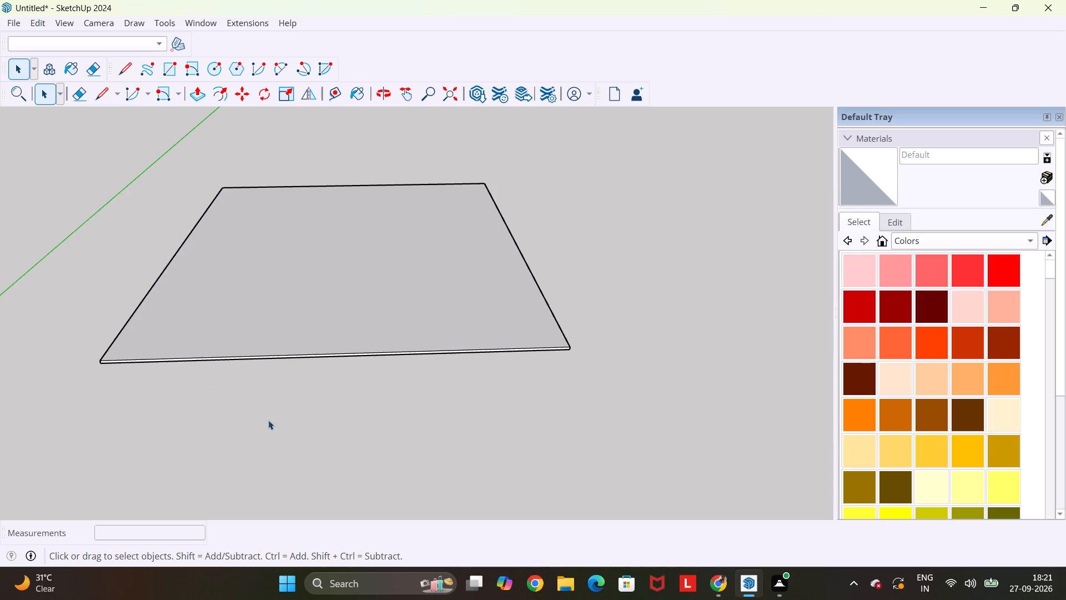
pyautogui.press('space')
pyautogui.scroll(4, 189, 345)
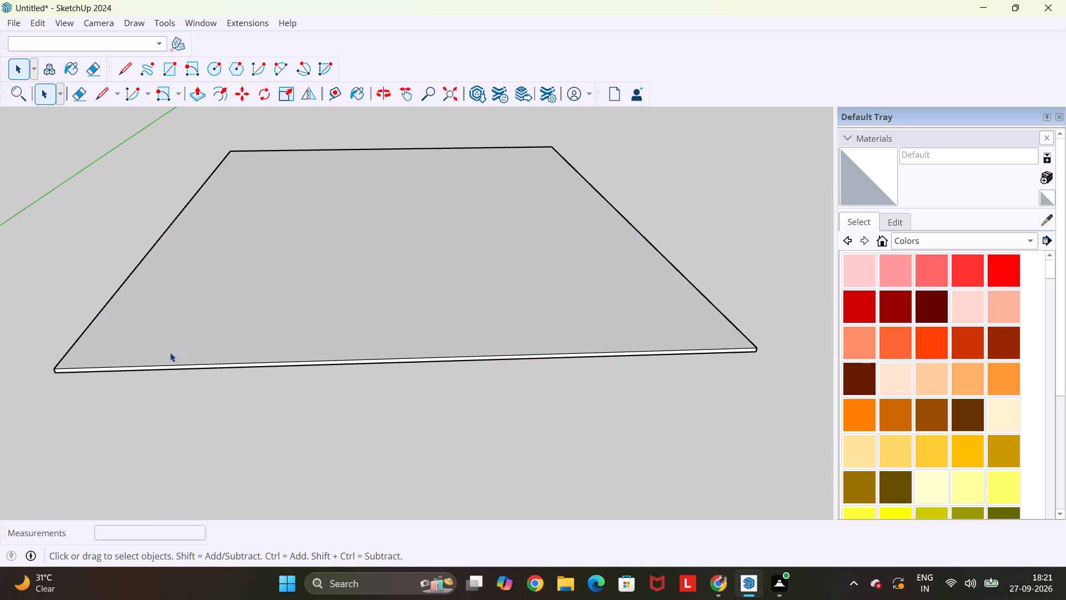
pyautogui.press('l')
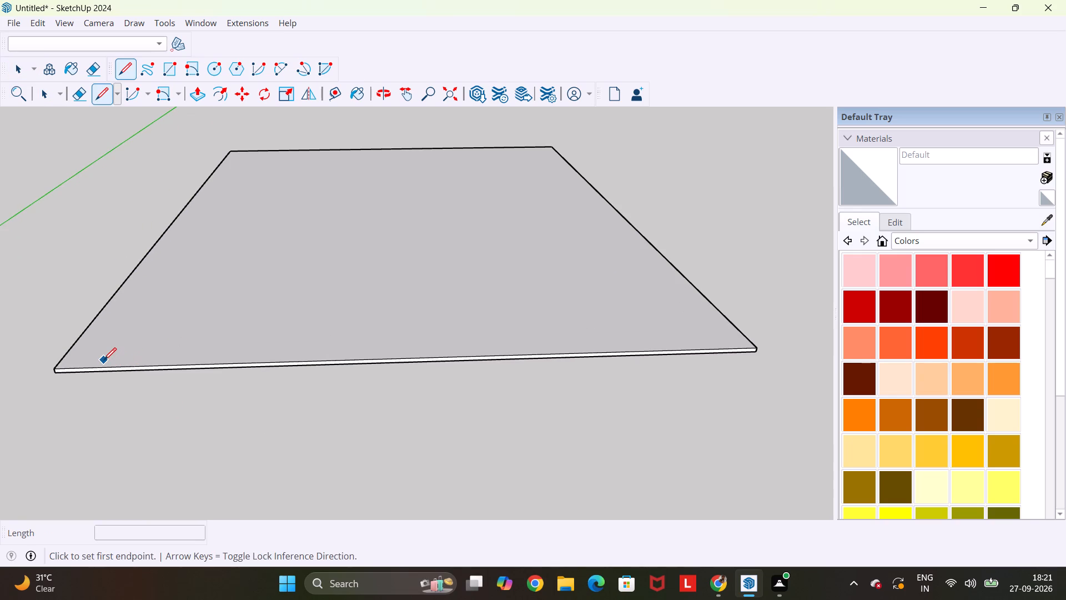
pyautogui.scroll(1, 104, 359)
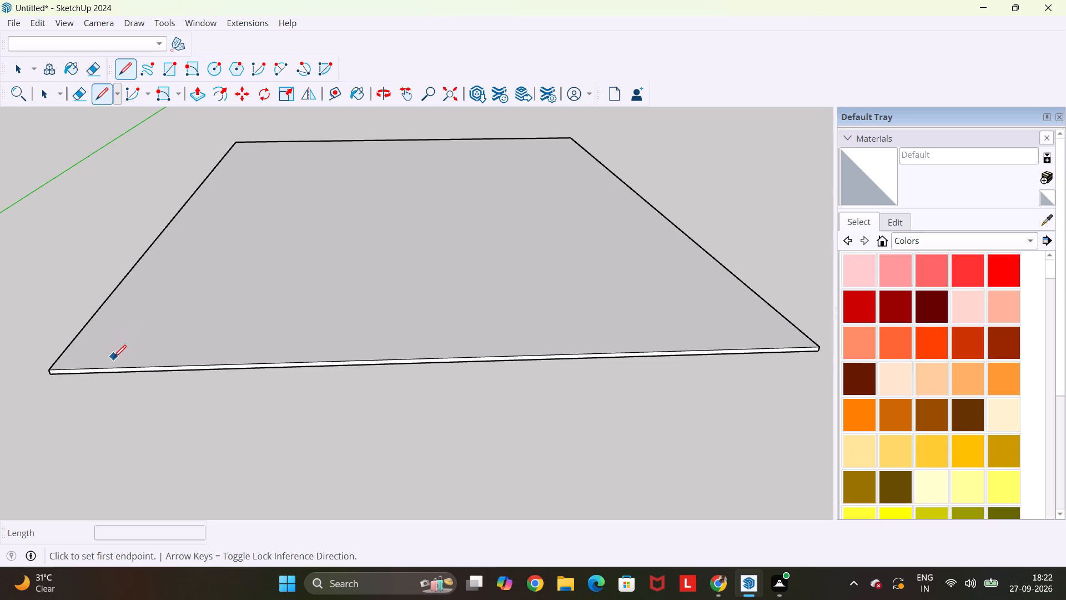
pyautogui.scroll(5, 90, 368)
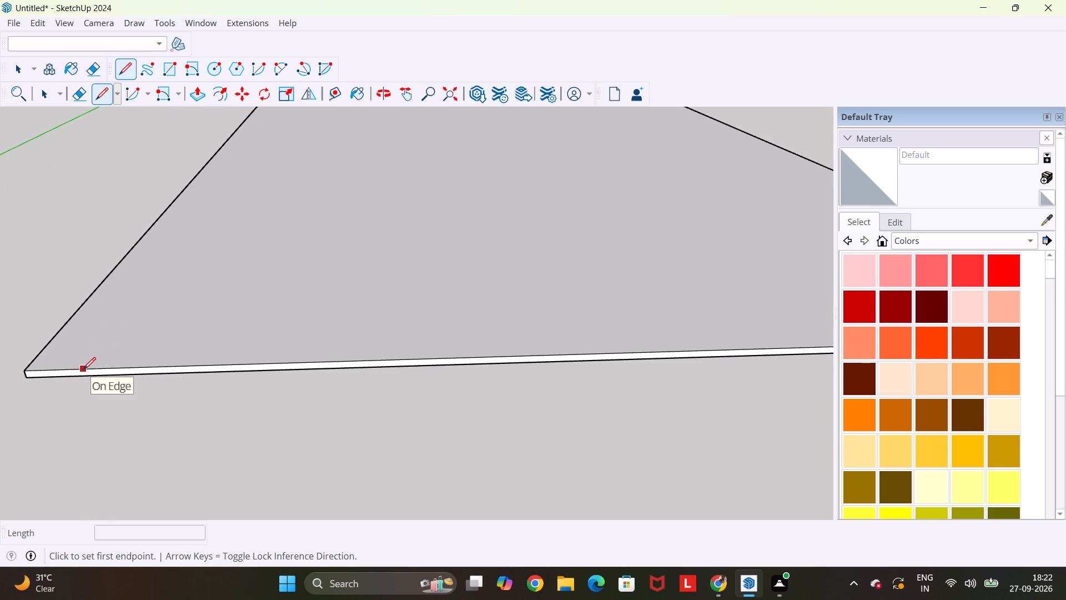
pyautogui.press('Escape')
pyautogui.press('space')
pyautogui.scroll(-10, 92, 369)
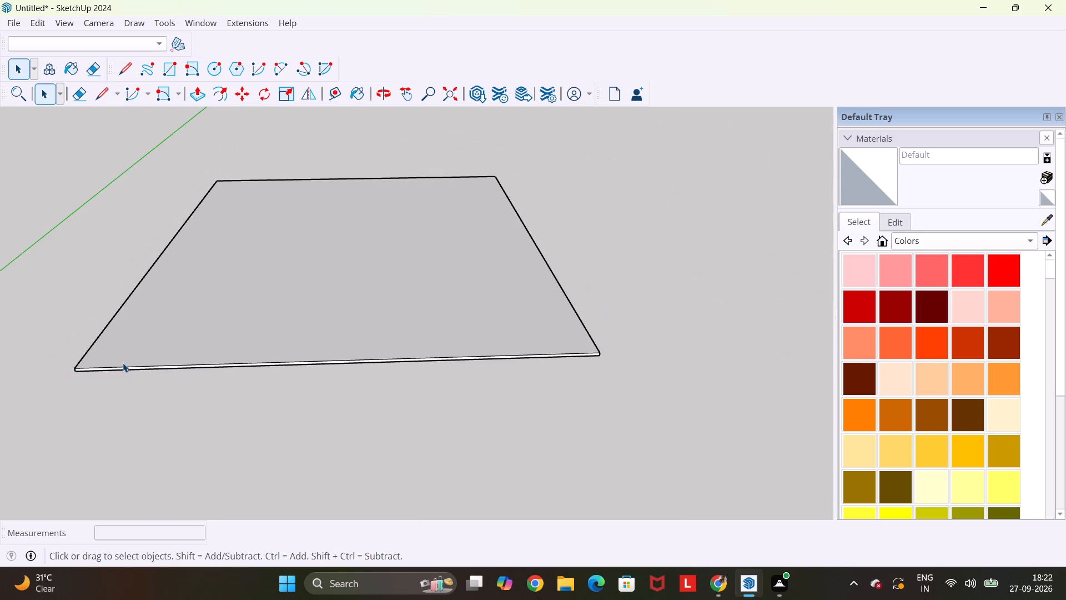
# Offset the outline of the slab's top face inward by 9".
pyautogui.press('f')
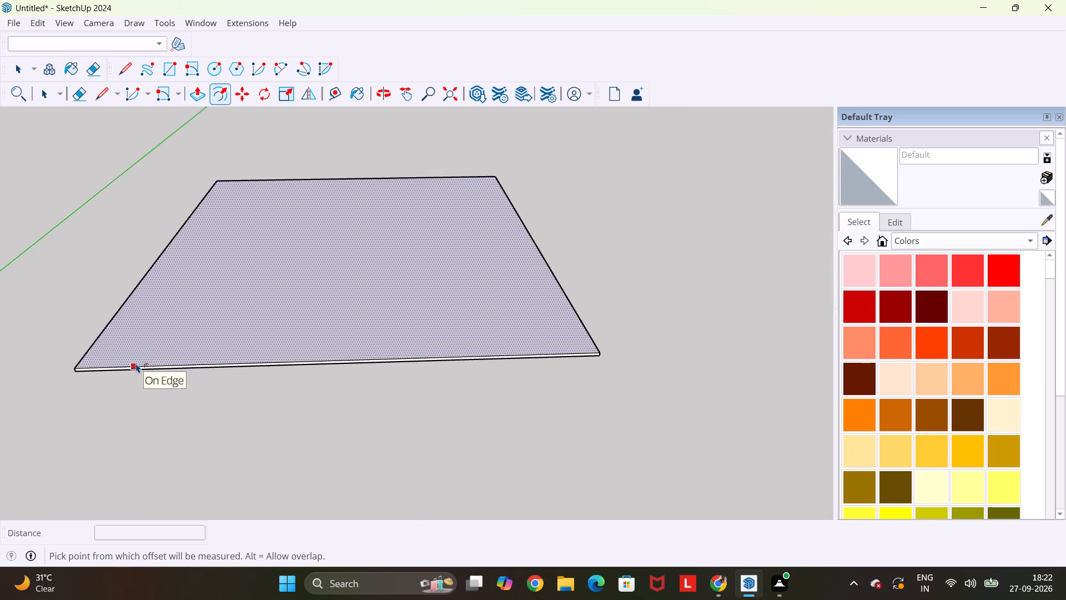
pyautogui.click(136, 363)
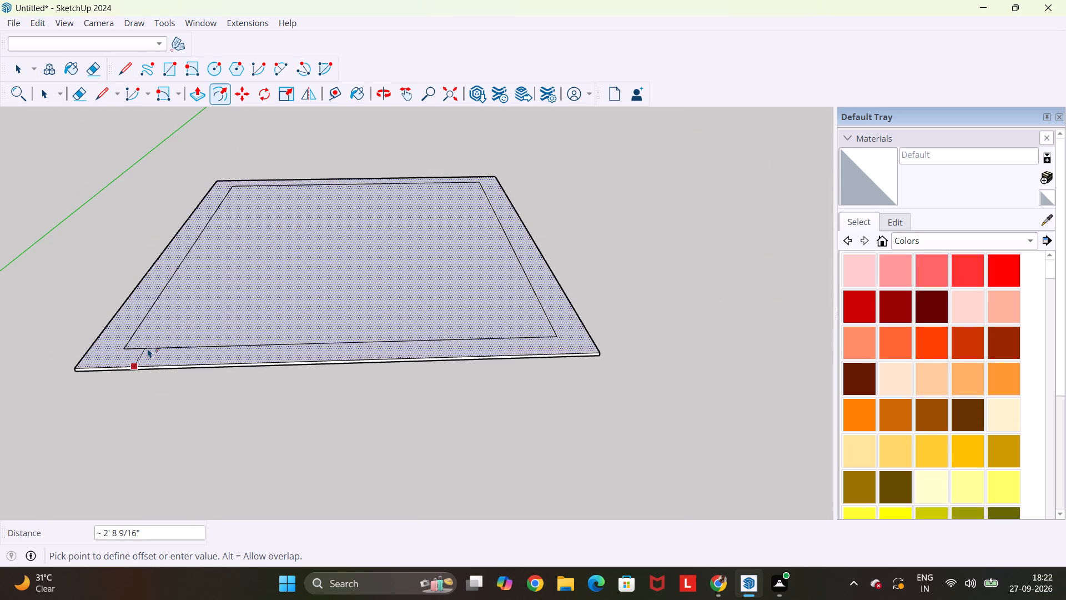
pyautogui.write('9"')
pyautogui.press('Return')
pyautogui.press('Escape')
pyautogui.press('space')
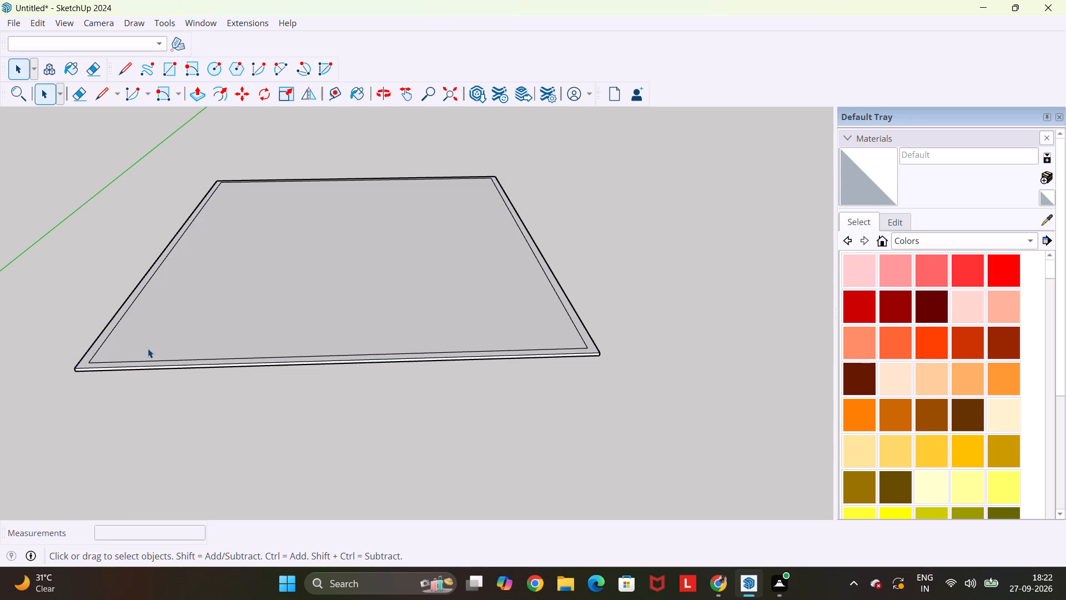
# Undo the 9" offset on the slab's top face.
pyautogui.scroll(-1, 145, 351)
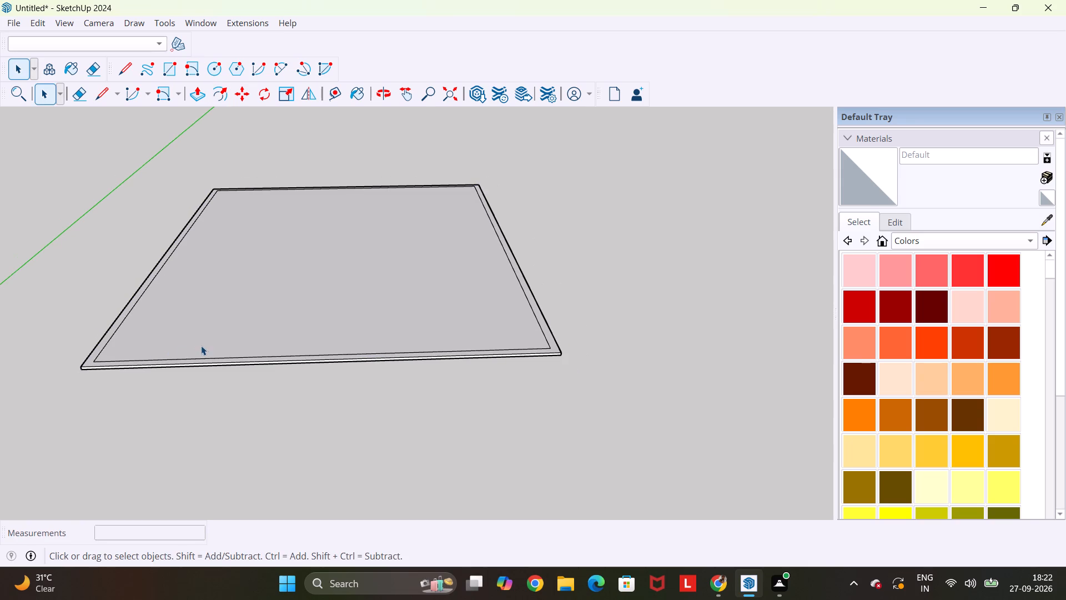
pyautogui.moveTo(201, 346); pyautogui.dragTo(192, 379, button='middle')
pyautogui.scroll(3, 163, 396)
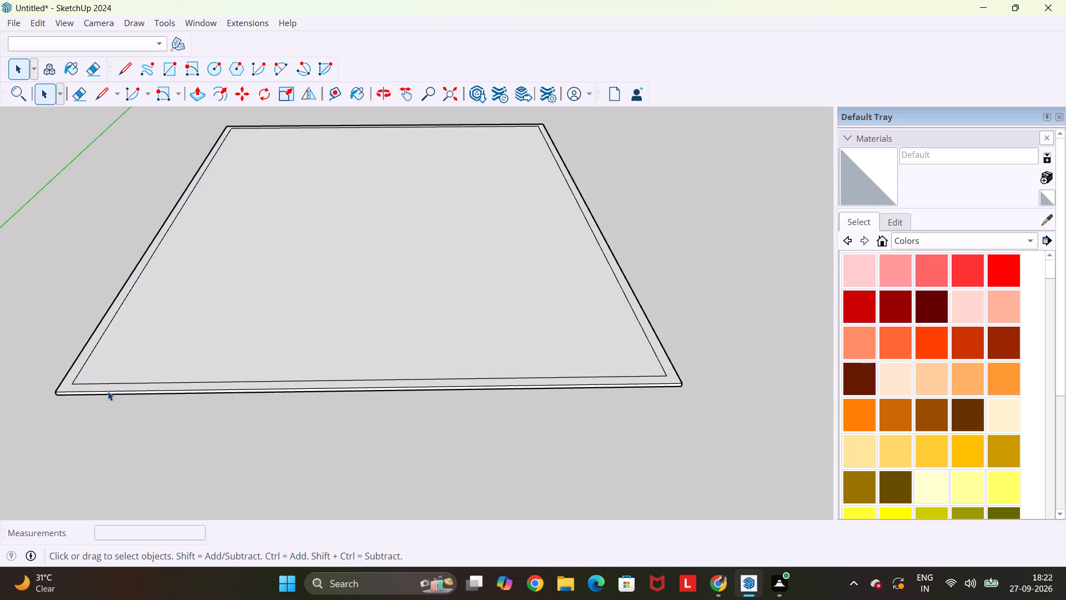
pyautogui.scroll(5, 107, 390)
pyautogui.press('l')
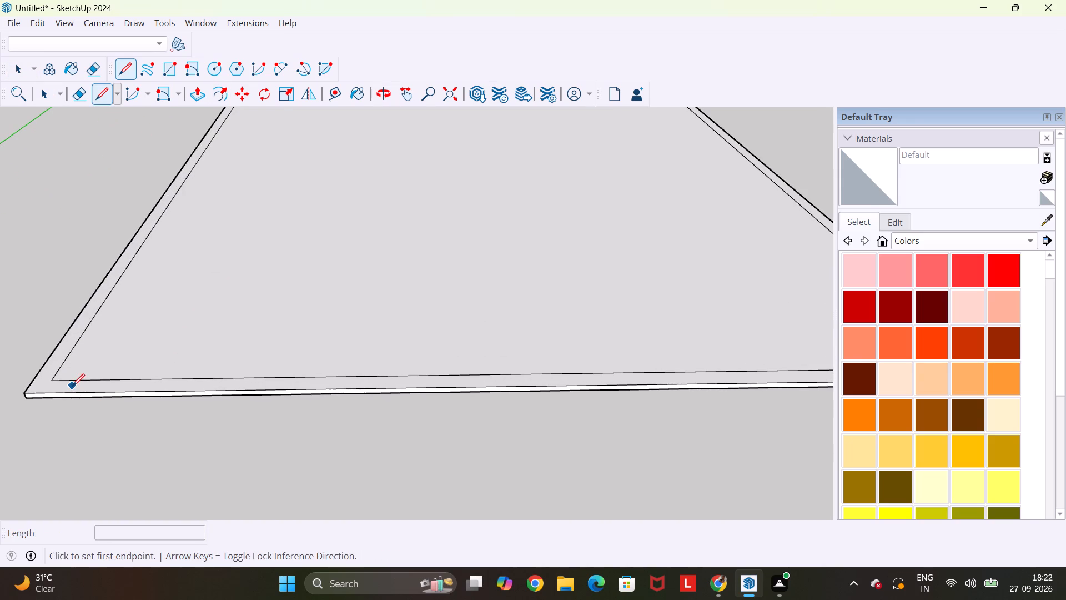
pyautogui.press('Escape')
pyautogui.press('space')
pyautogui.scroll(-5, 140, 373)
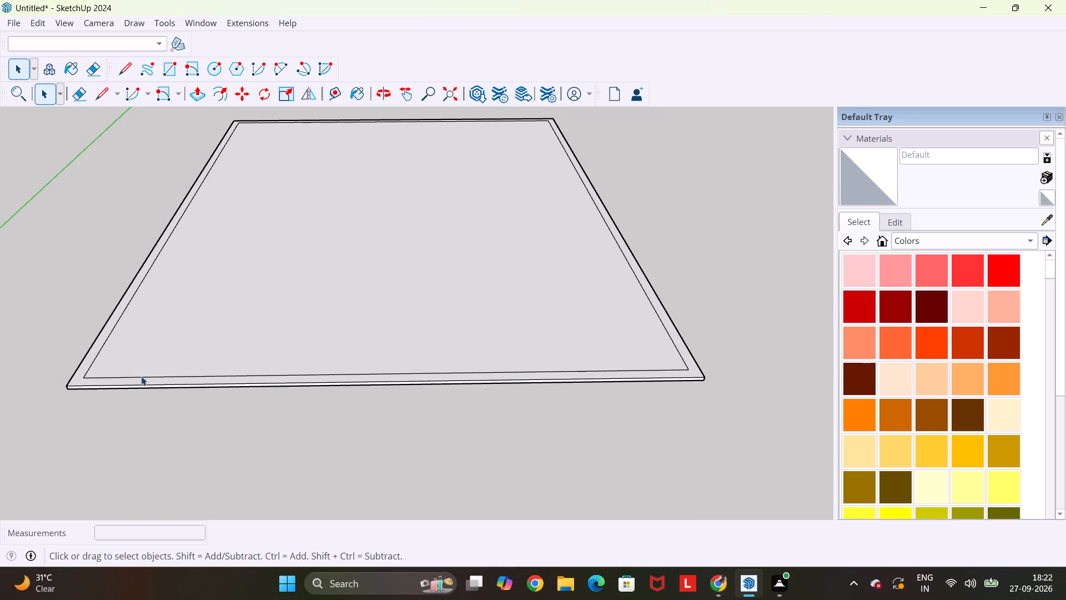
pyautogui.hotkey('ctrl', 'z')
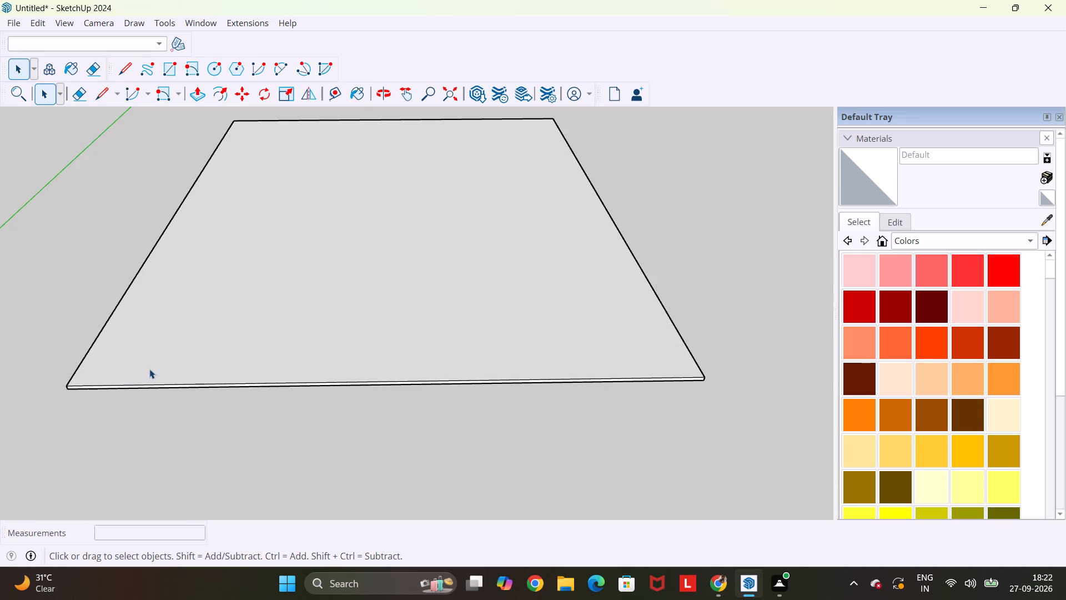
# Draw a line across the slab's top face from one side edge to the other, parallel to the front 40' edge.
pyautogui.scroll(-2, 149, 369)
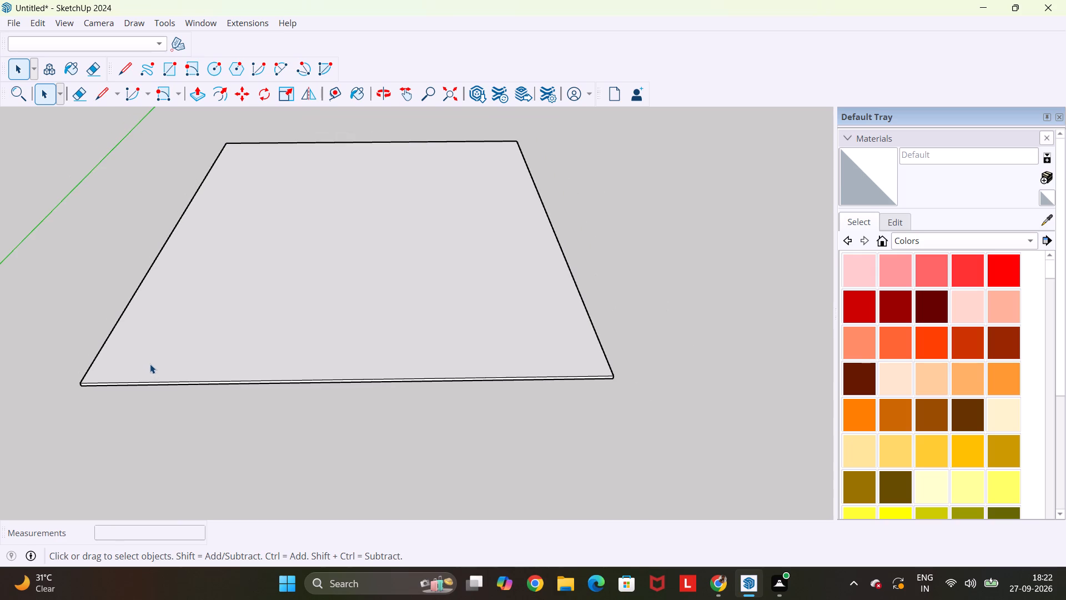
pyautogui.moveTo(238, 329); pyautogui.dragTo(238, 351, button='middle')
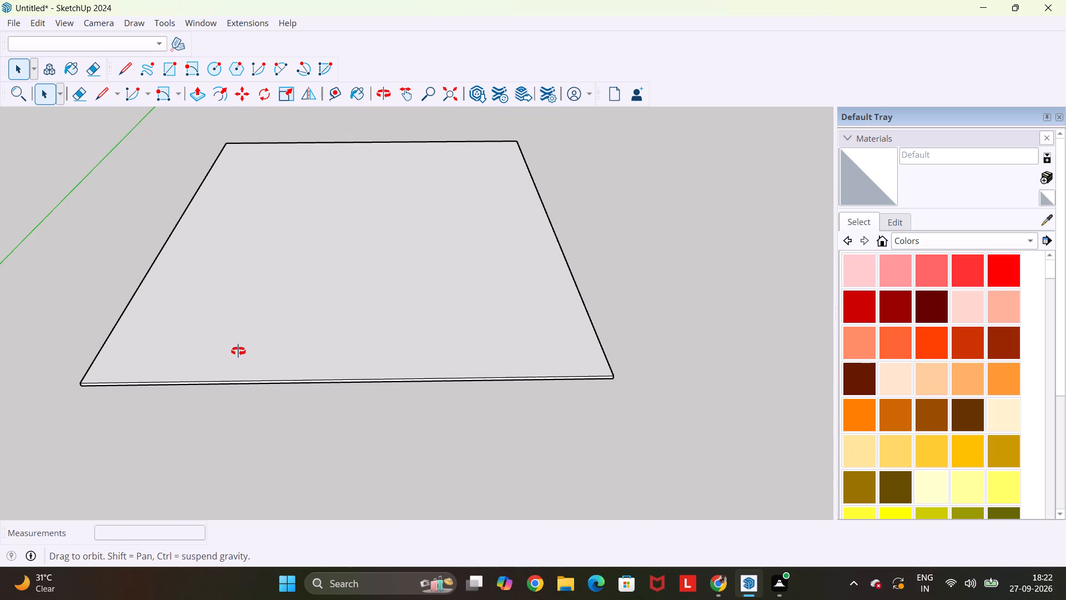
pyautogui.moveTo(238, 351); pyautogui.dragTo(232, 416, button='middle')
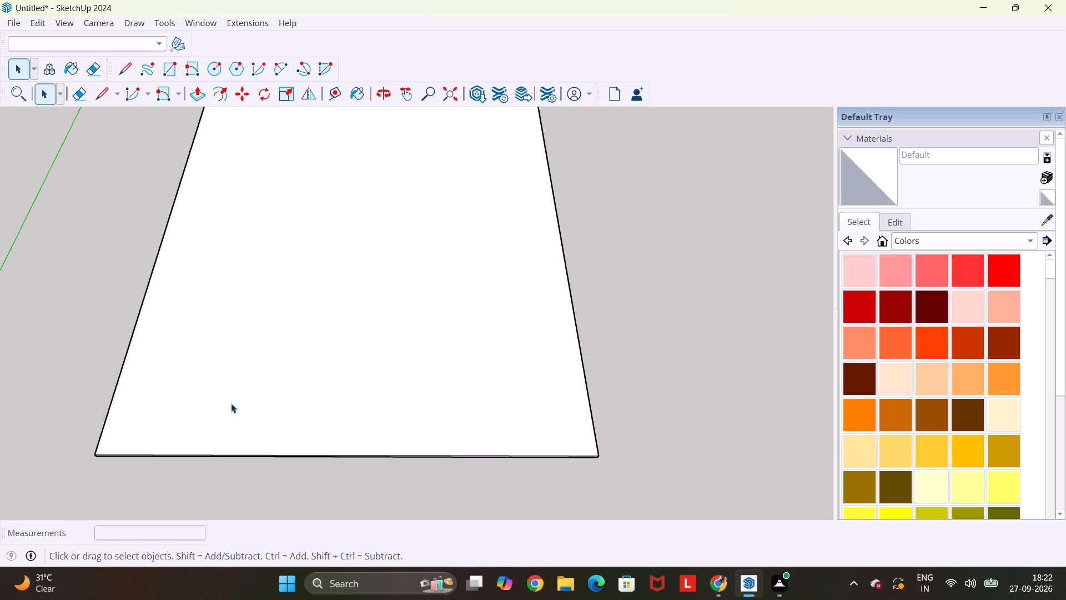
pyautogui.press('l')
pyautogui.click(119, 372)
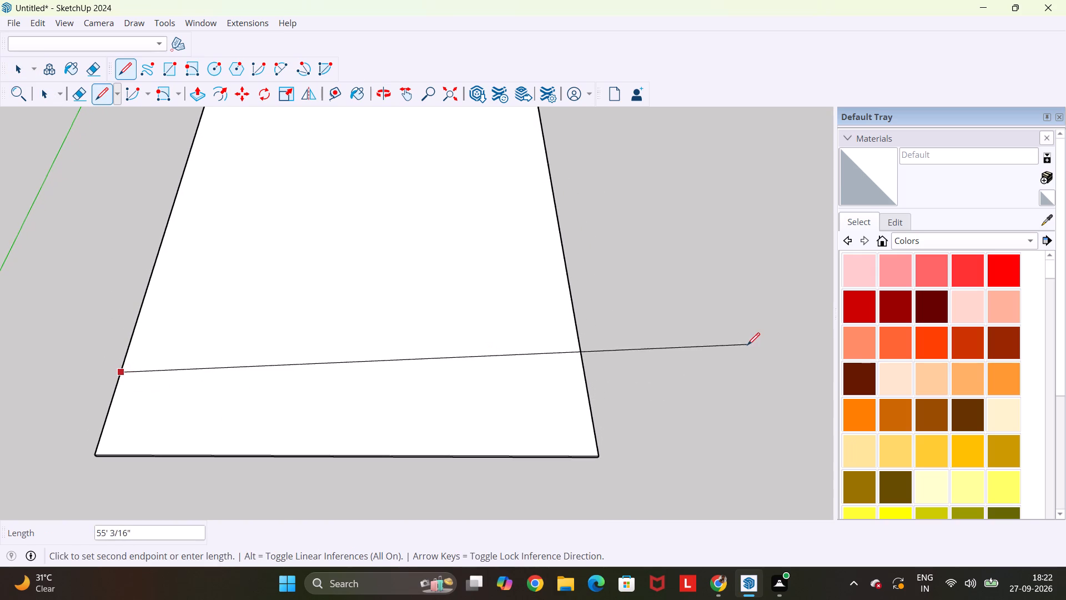
pyautogui.click(587, 373)
pyautogui.write('`')
pyautogui.press('space')
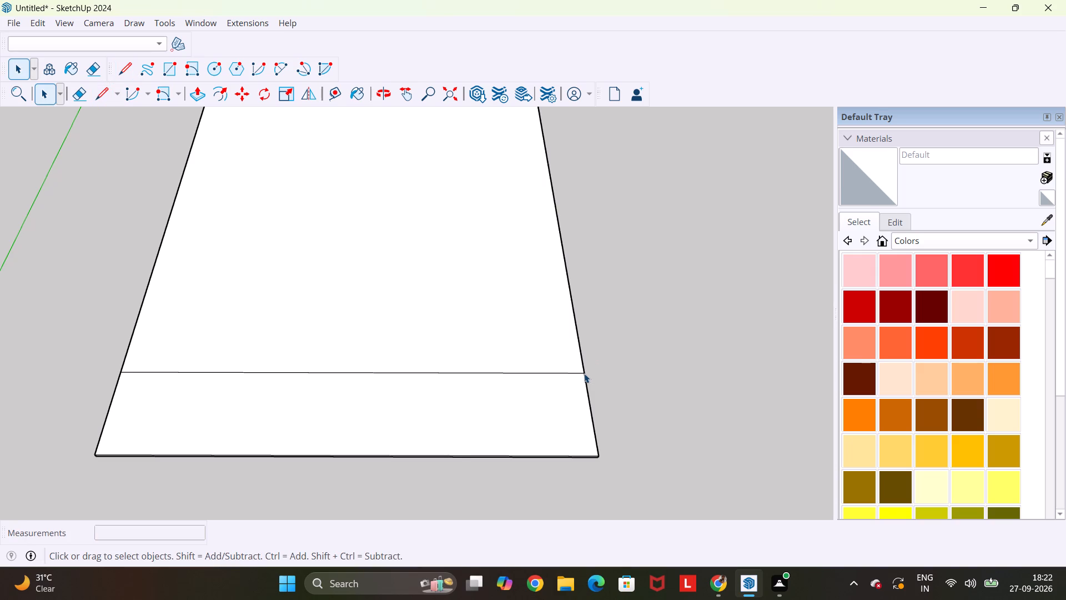
pyautogui.press('Escape')
pyautogui.press('space')
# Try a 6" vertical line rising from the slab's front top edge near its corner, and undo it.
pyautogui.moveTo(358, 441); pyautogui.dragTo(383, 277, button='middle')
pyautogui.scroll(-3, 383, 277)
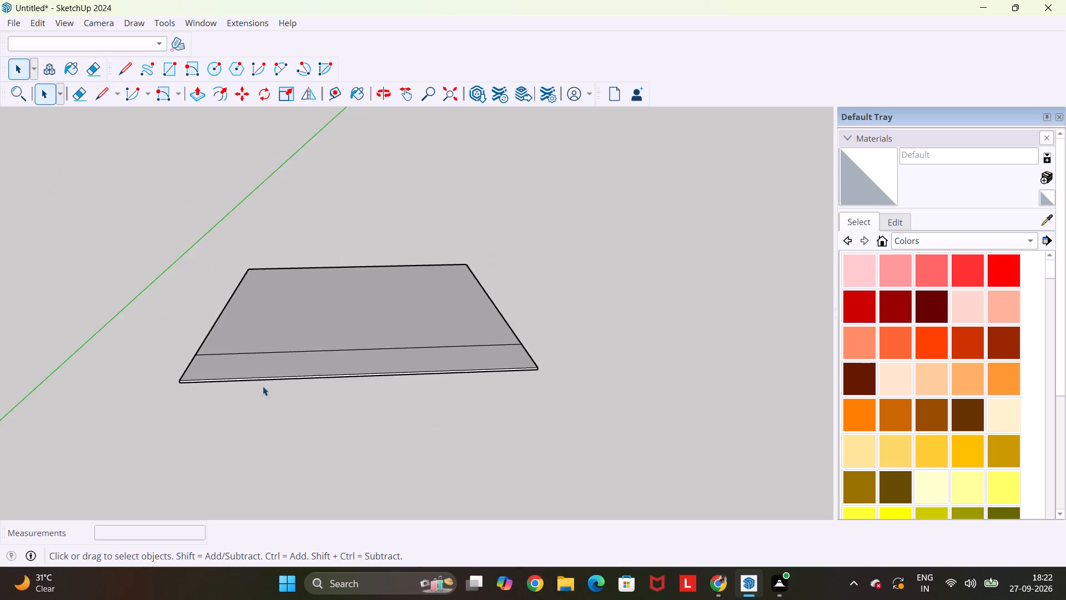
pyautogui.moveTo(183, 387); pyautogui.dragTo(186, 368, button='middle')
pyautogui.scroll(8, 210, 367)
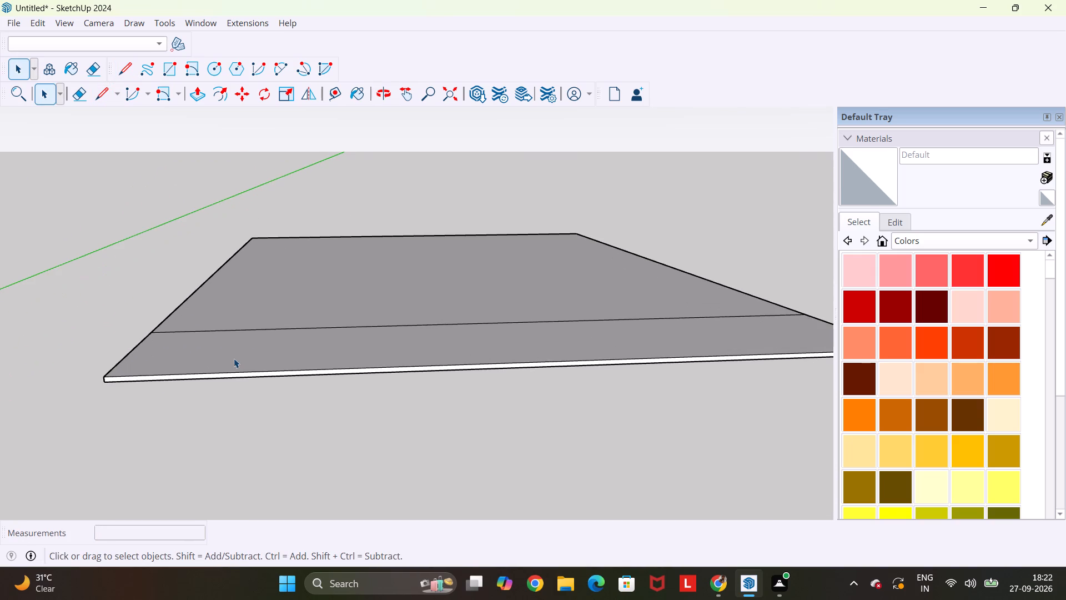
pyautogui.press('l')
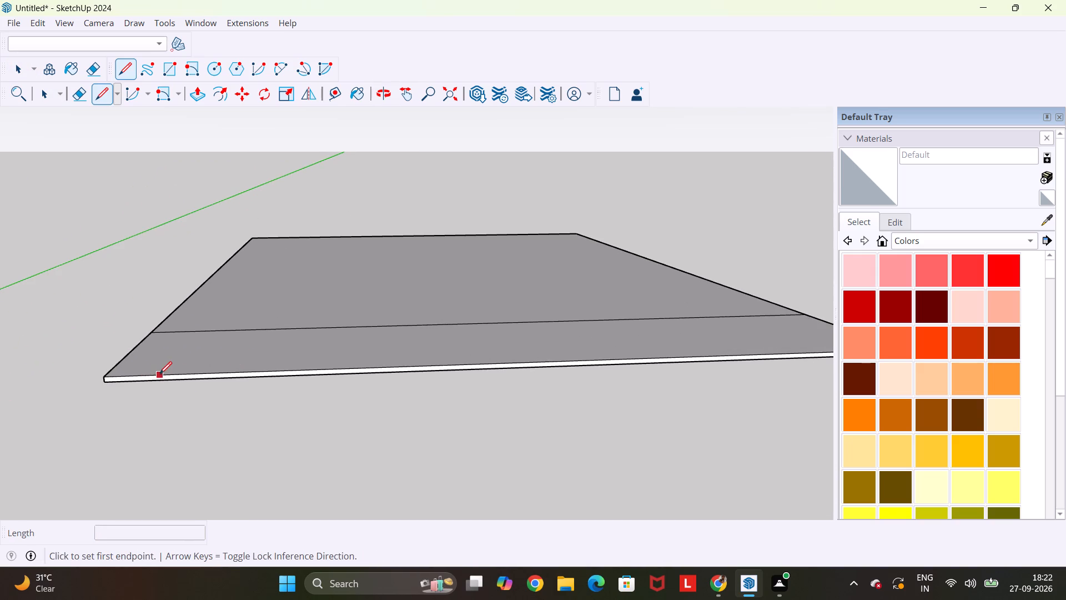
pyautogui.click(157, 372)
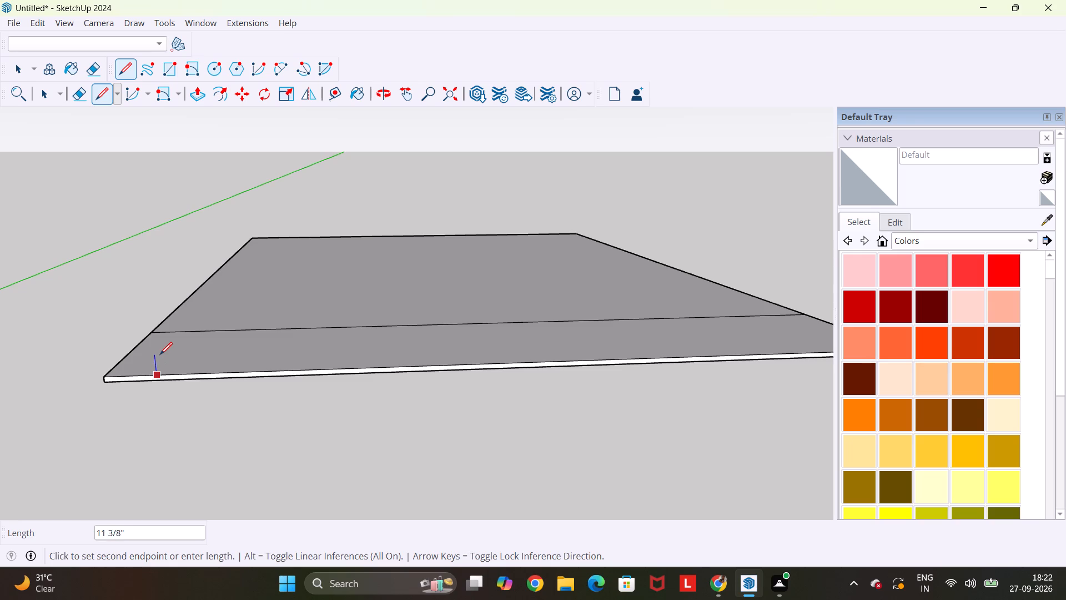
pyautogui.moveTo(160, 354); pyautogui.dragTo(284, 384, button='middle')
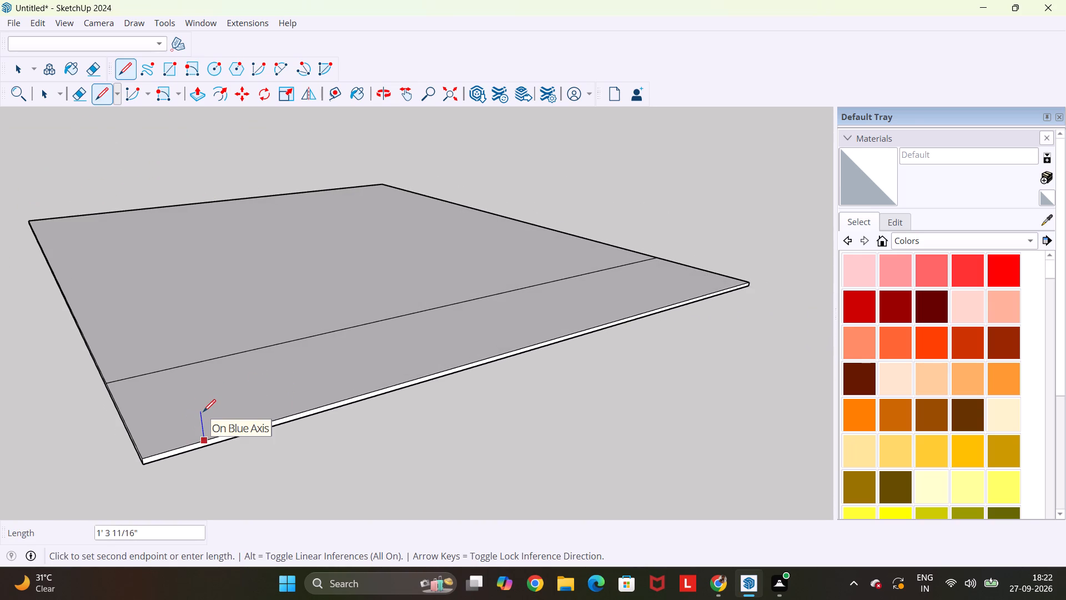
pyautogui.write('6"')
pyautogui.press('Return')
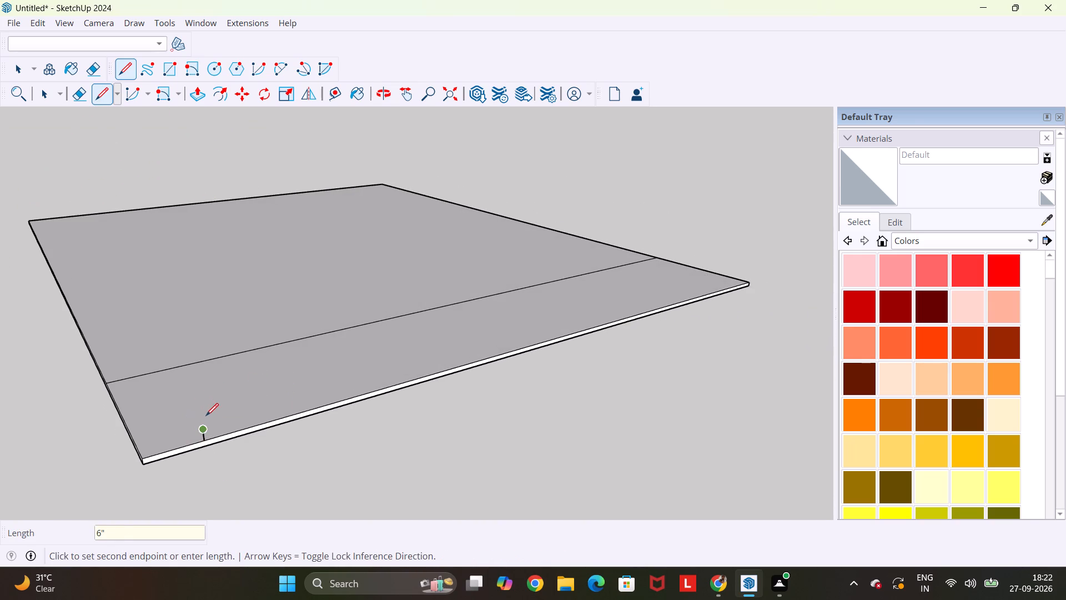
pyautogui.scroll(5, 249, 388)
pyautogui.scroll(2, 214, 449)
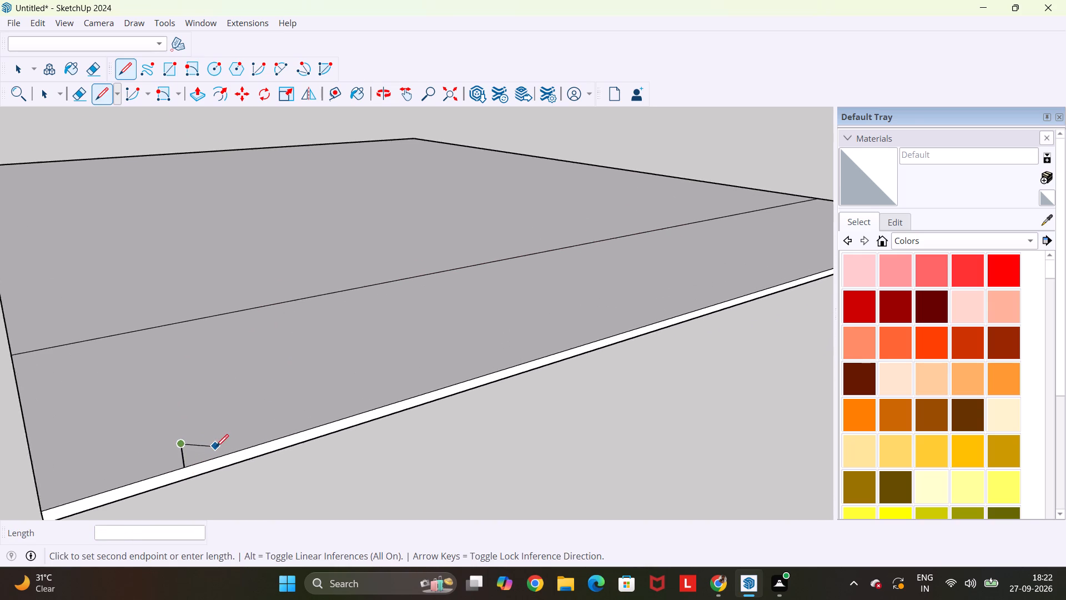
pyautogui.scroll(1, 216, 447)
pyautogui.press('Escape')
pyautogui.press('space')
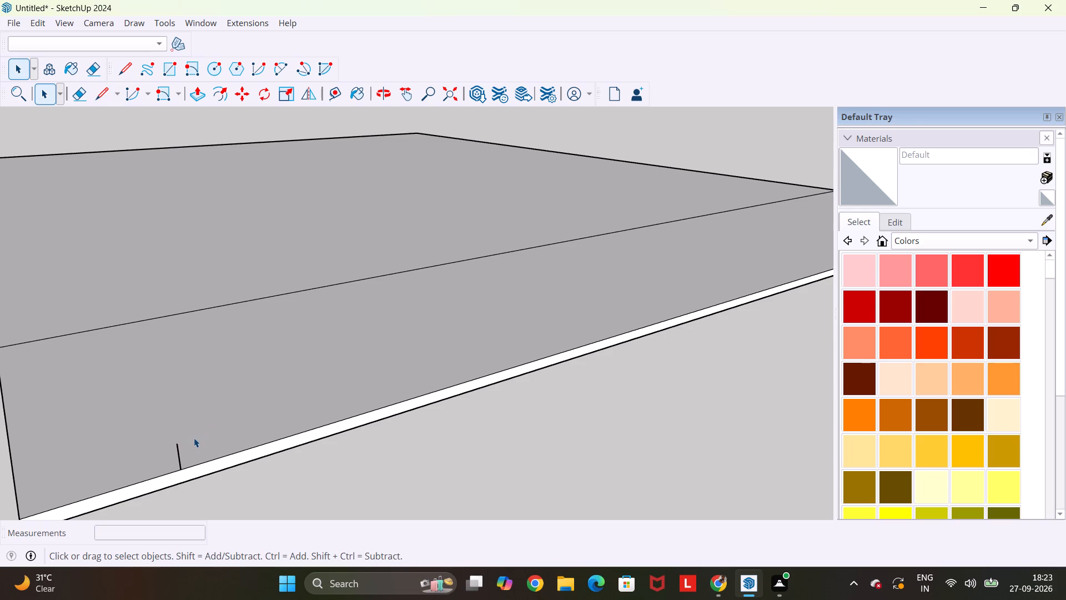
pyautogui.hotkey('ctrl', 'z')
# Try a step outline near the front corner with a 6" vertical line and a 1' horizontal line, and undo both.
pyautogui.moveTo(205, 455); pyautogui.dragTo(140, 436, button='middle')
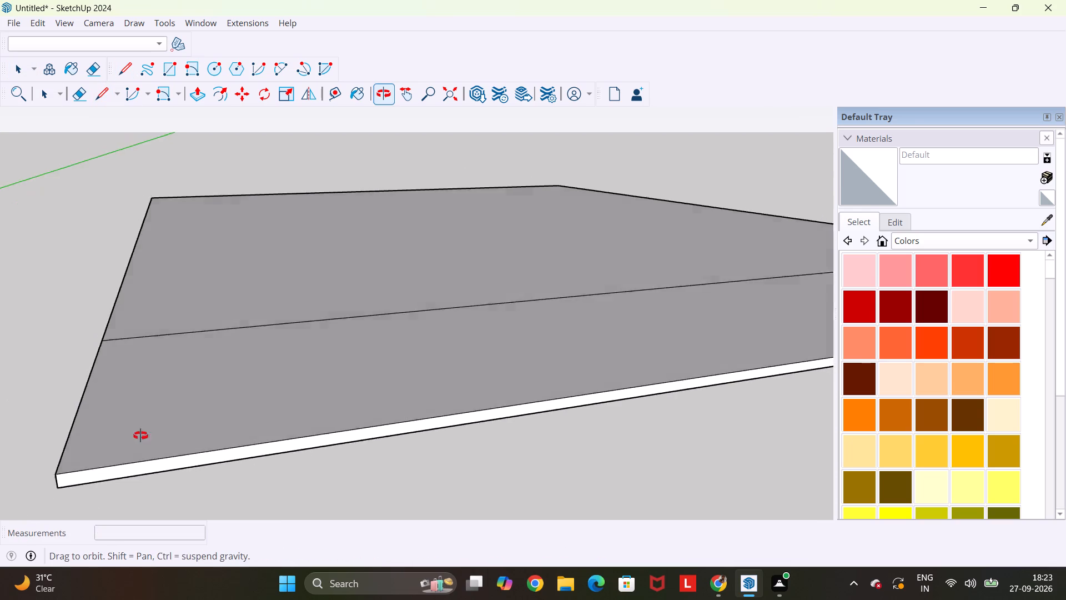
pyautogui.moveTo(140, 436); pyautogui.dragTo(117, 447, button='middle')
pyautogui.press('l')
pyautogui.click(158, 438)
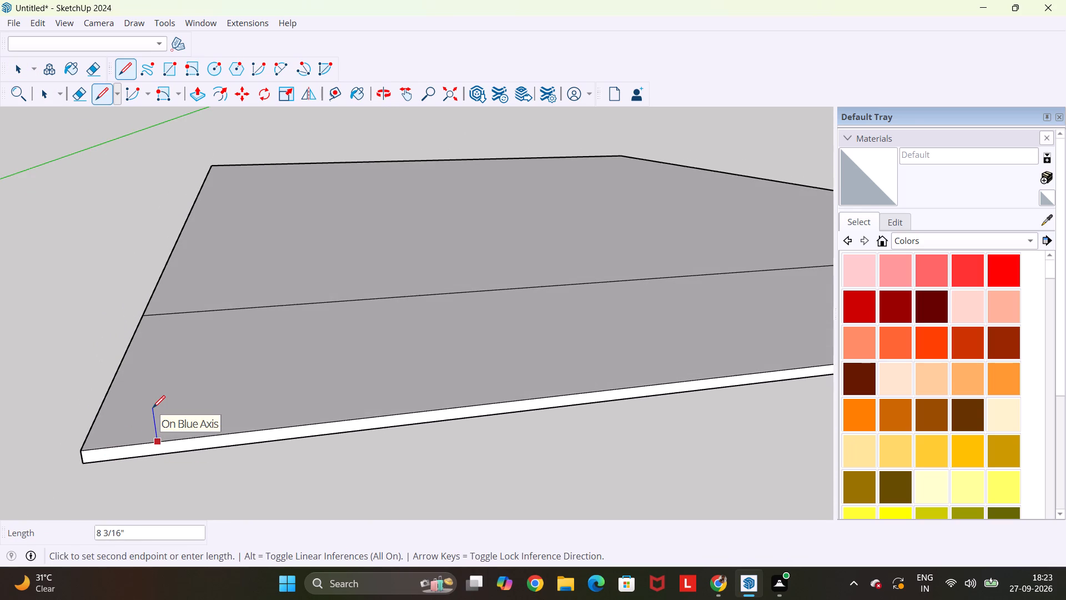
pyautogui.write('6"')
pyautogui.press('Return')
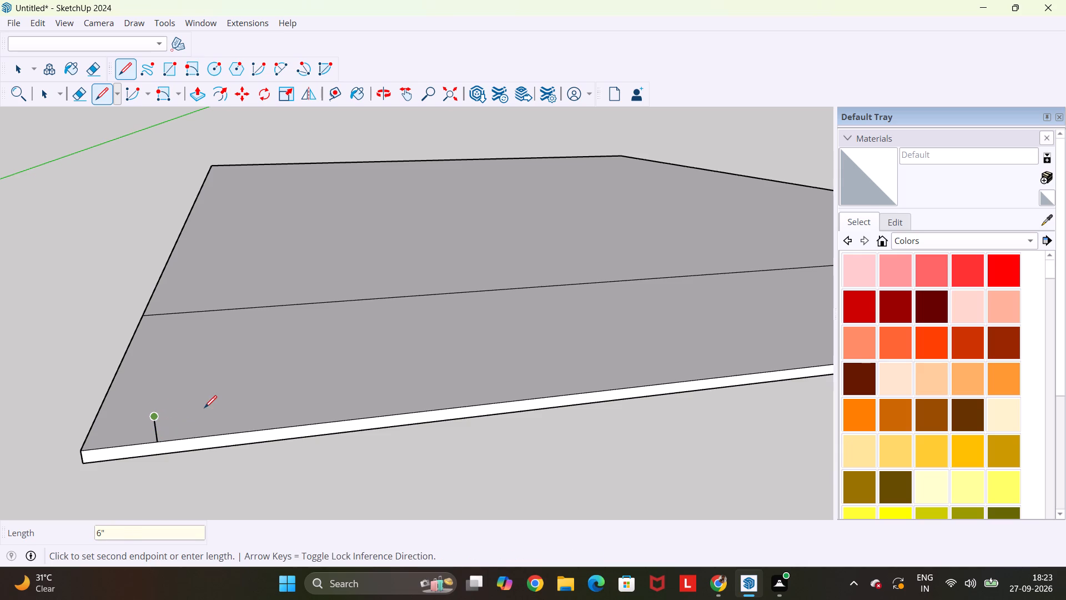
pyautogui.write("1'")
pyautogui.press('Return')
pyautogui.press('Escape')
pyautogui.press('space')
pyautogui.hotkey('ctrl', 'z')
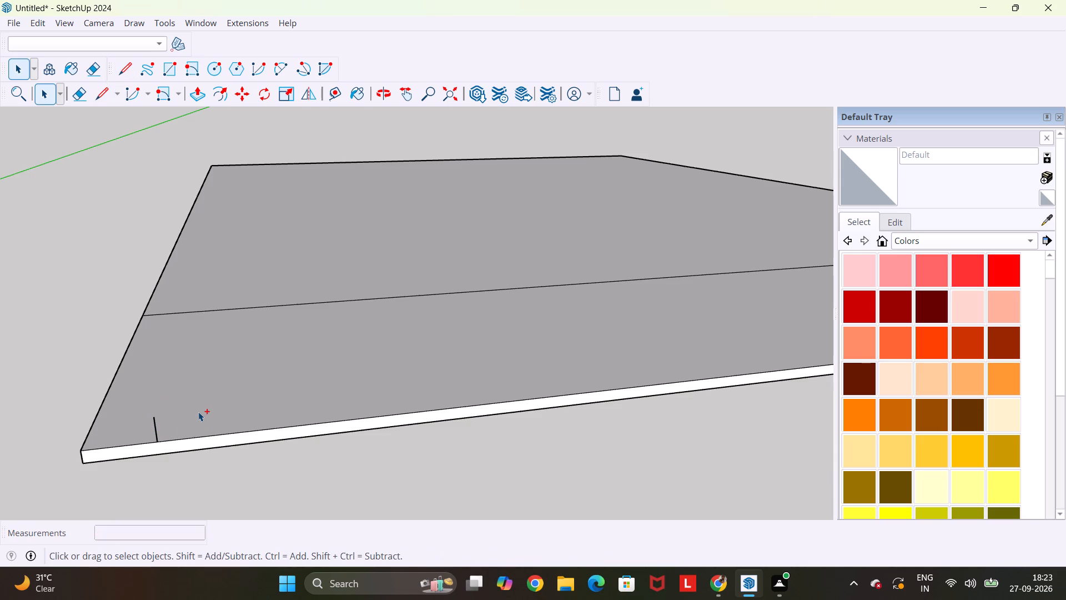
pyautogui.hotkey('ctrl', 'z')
# Draw a step outline from the slab's front top edge near the corner: a vertical line about 8 1/8" and a 1' horizontal line inward.
pyautogui.moveTo(577, 380); pyautogui.dragTo(233, 402, button='middle')
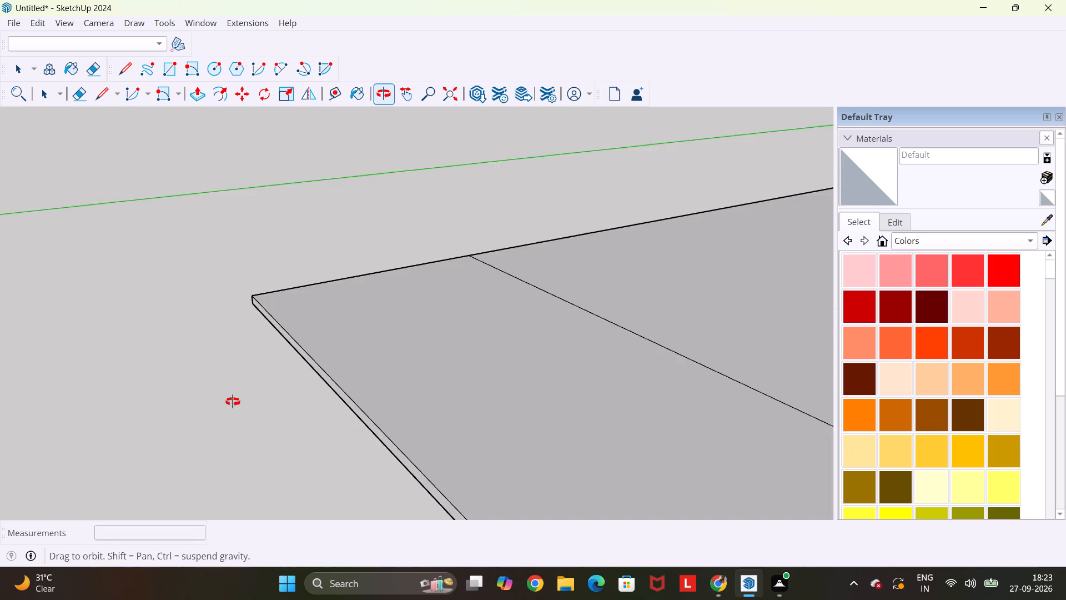
pyautogui.moveTo(233, 402); pyautogui.dragTo(148, 383, button='middle')
pyautogui.press('l')
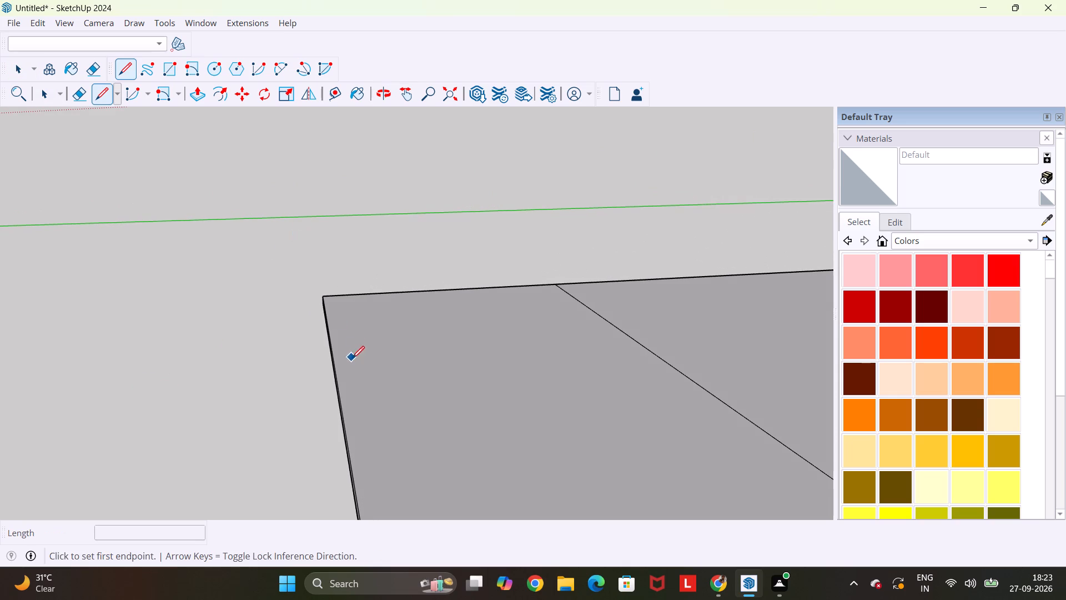
pyautogui.click(326, 331)
pyautogui.moveTo(329, 313); pyautogui.dragTo(339, 322, button='middle')
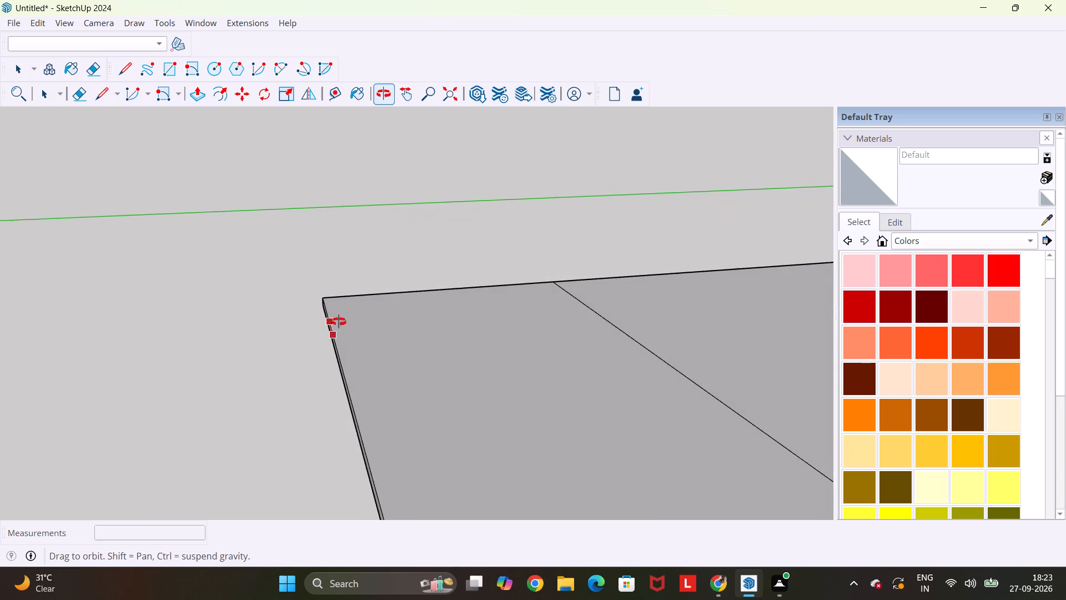
pyautogui.moveTo(339, 322); pyautogui.dragTo(435, 317, button='middle')
pyautogui.click(381, 315)
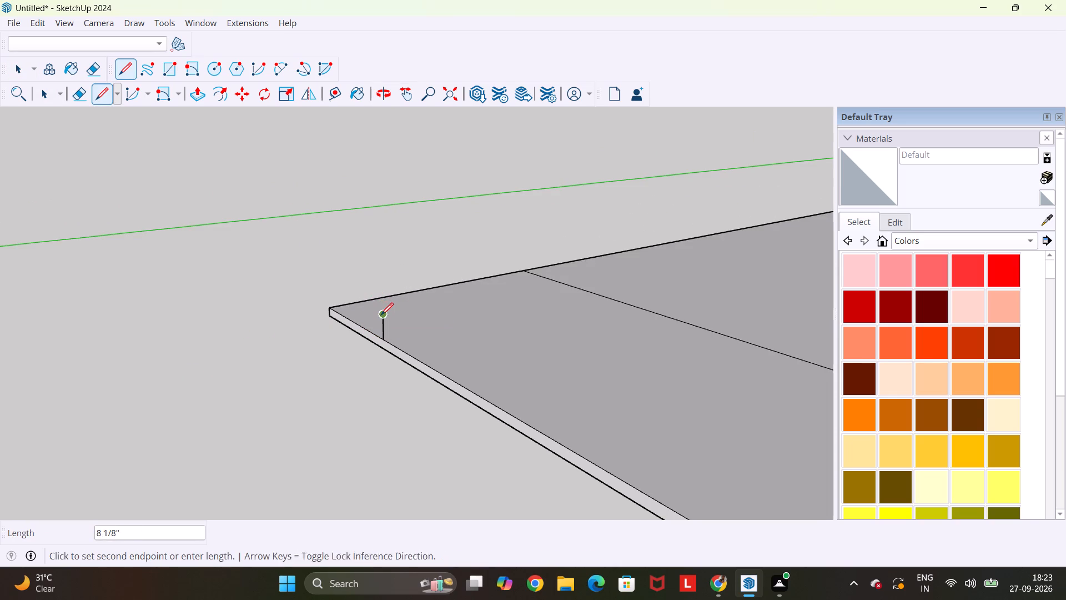
pyautogui.moveTo(404, 317); pyautogui.dragTo(309, 311, button='middle')
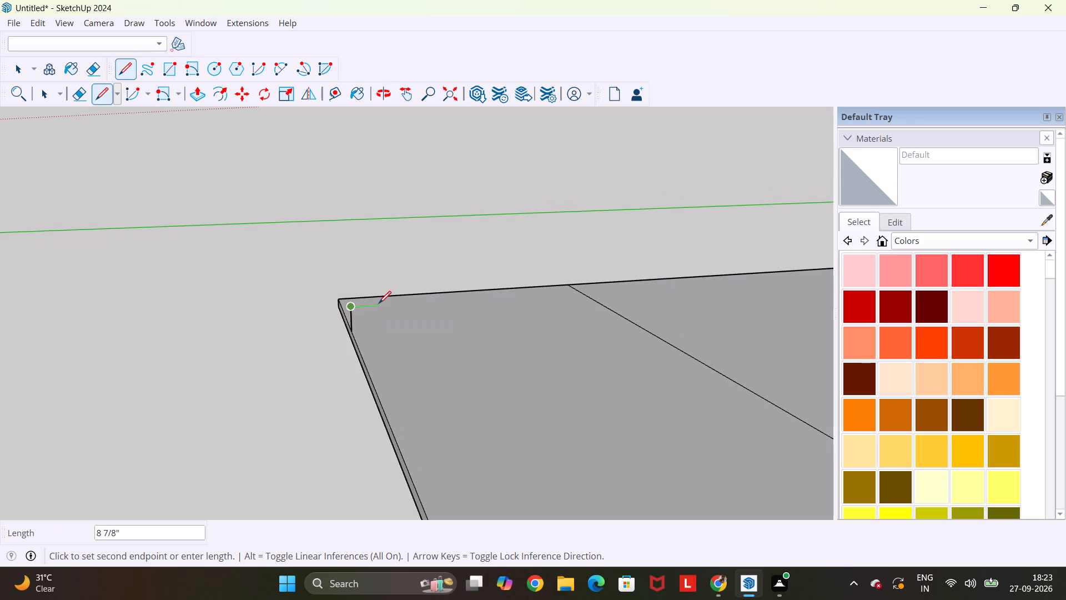
pyautogui.write("1'")
pyautogui.press('Return')
pyautogui.moveTo(383, 303); pyautogui.dragTo(651, 366, button='middle')
pyautogui.press('Escape')
pyautogui.press('space')
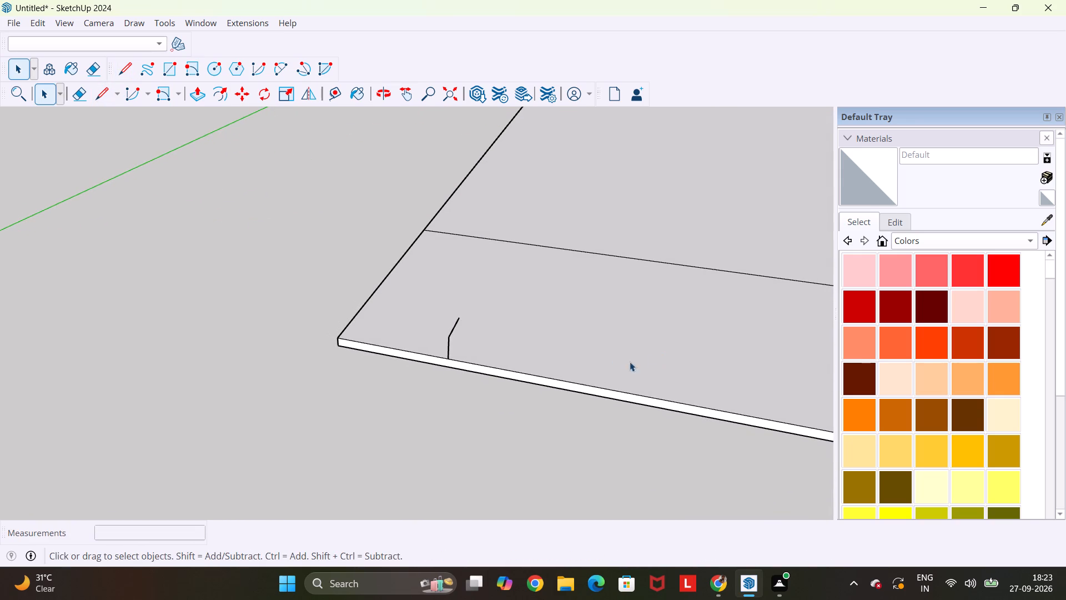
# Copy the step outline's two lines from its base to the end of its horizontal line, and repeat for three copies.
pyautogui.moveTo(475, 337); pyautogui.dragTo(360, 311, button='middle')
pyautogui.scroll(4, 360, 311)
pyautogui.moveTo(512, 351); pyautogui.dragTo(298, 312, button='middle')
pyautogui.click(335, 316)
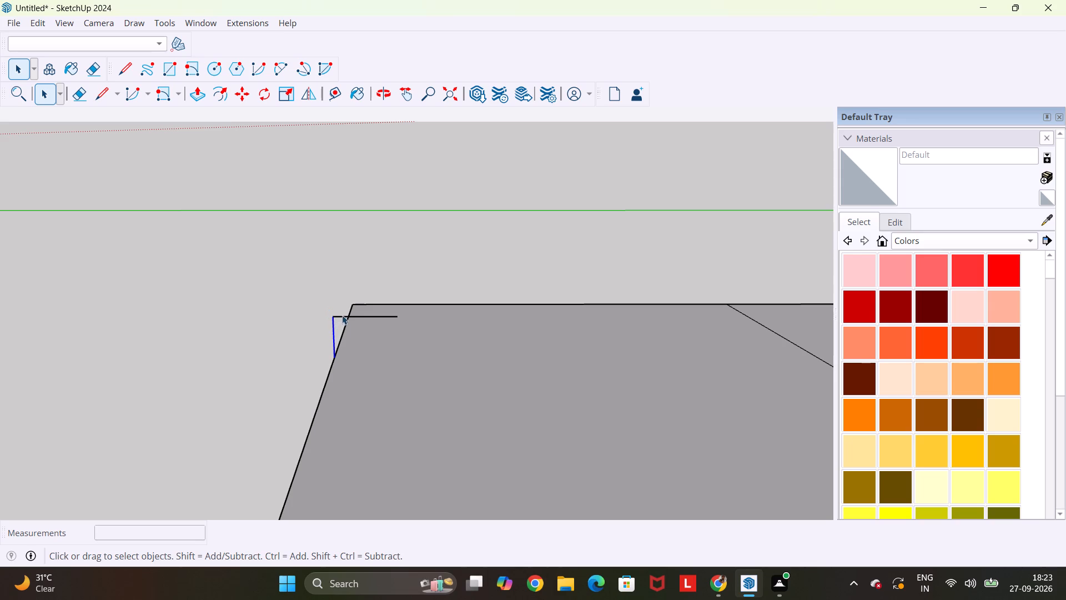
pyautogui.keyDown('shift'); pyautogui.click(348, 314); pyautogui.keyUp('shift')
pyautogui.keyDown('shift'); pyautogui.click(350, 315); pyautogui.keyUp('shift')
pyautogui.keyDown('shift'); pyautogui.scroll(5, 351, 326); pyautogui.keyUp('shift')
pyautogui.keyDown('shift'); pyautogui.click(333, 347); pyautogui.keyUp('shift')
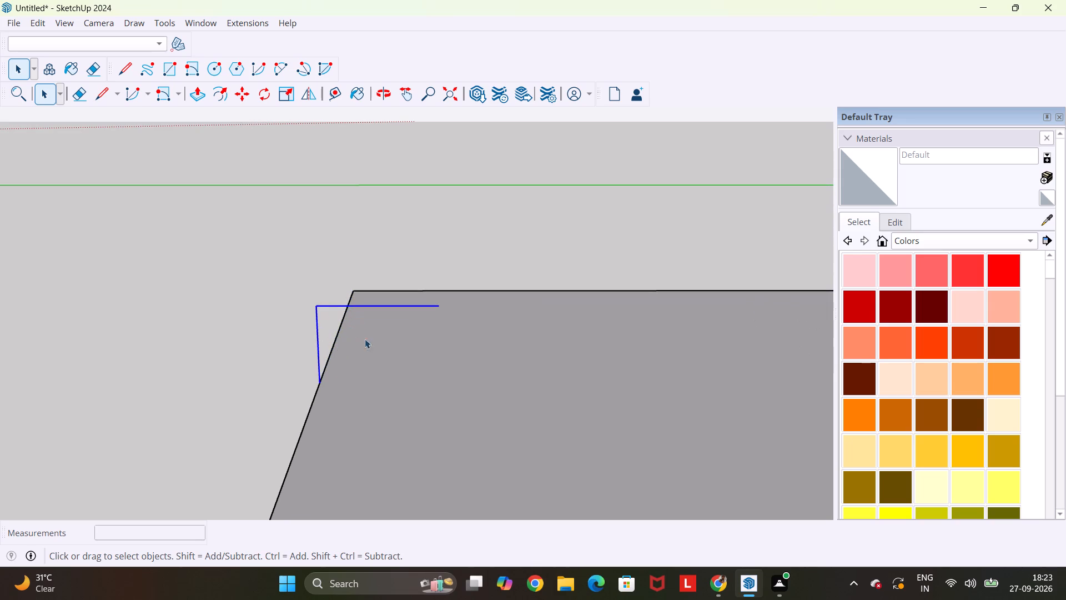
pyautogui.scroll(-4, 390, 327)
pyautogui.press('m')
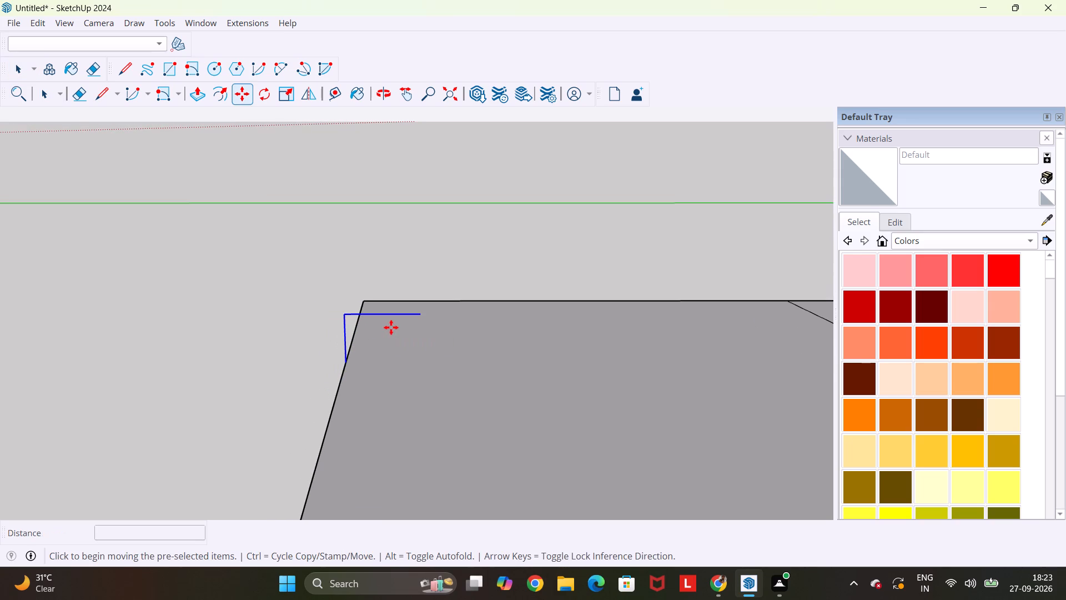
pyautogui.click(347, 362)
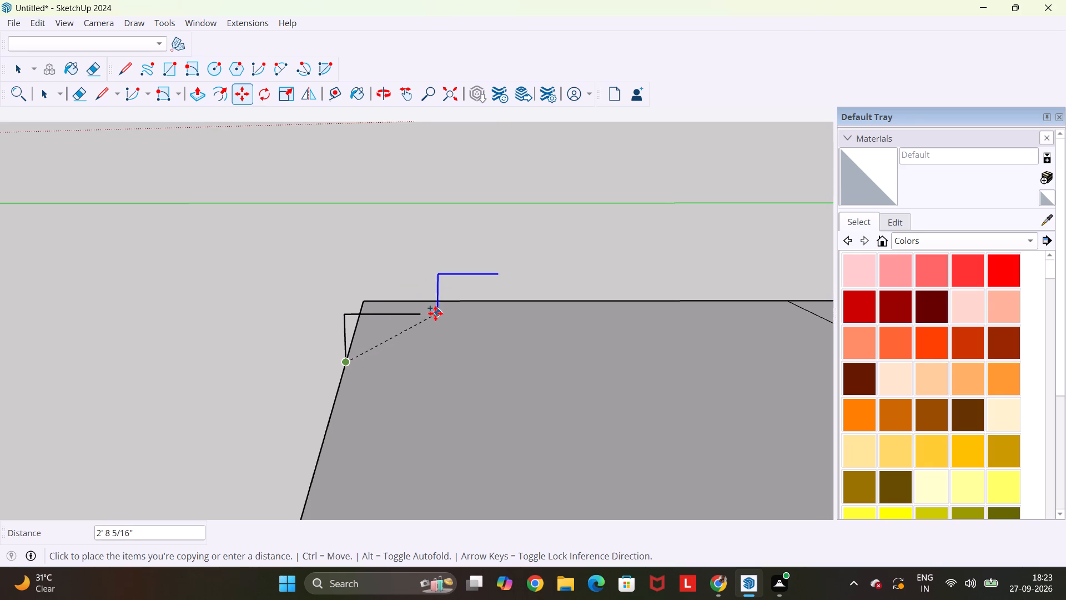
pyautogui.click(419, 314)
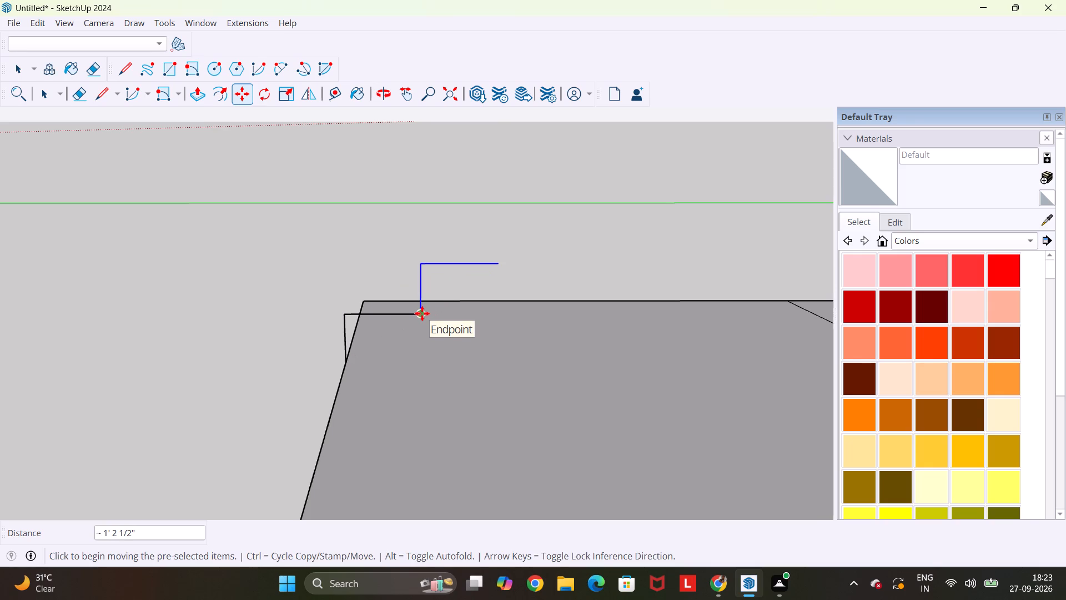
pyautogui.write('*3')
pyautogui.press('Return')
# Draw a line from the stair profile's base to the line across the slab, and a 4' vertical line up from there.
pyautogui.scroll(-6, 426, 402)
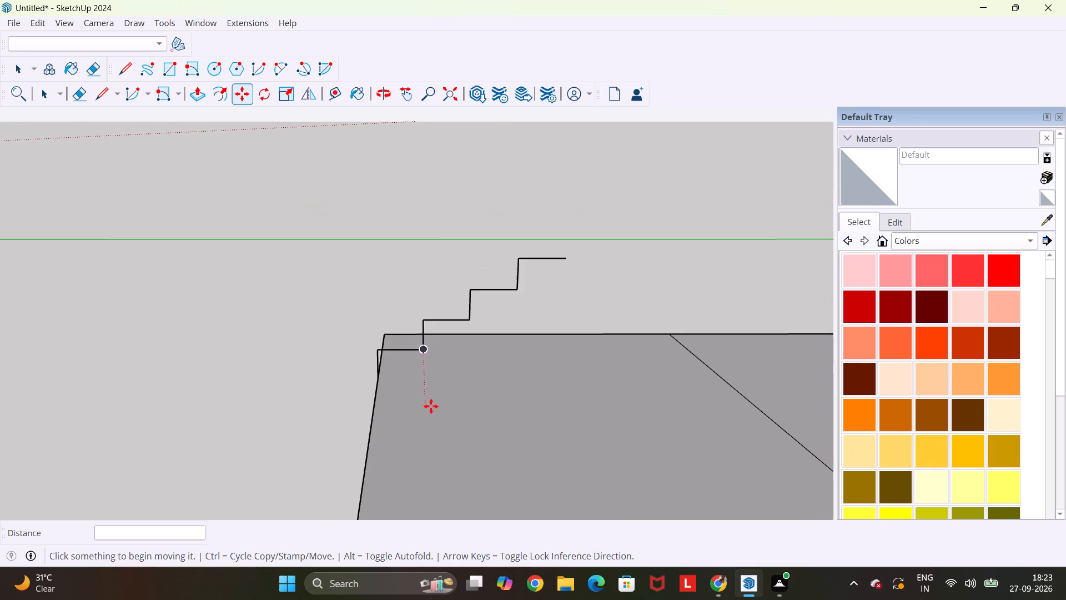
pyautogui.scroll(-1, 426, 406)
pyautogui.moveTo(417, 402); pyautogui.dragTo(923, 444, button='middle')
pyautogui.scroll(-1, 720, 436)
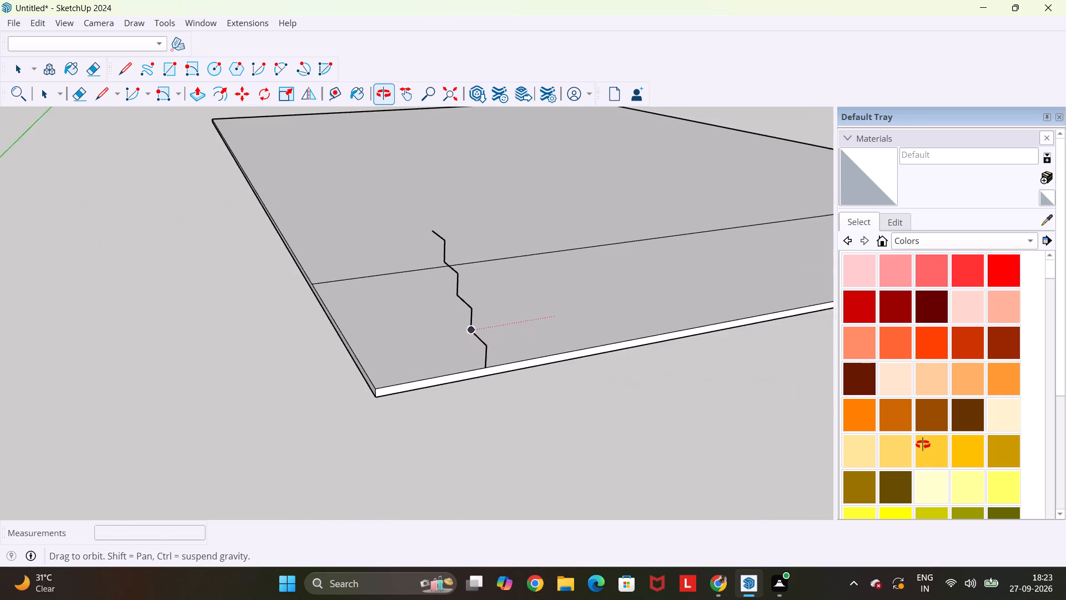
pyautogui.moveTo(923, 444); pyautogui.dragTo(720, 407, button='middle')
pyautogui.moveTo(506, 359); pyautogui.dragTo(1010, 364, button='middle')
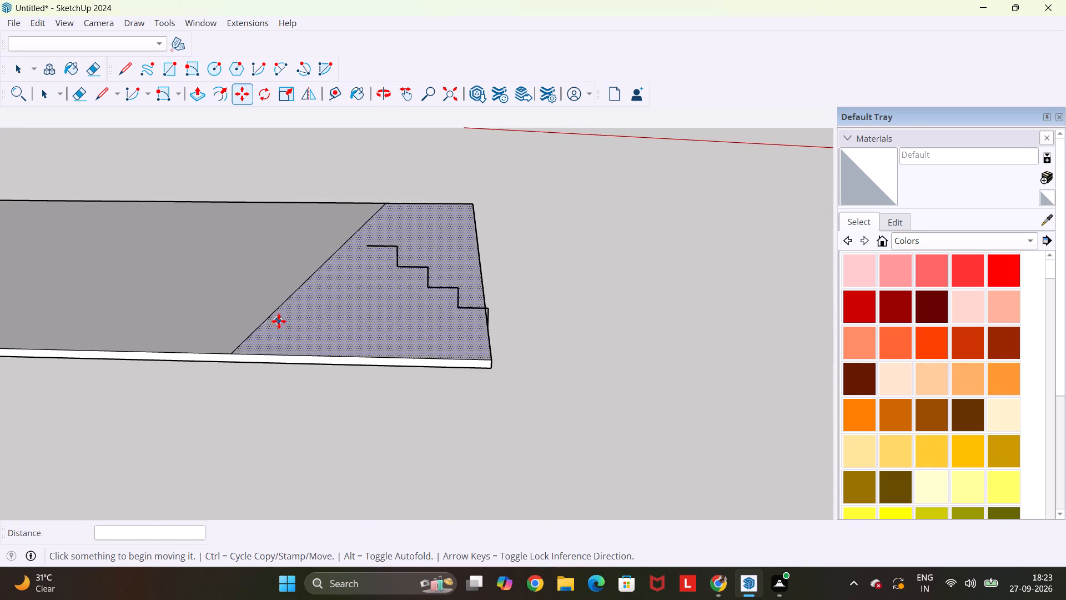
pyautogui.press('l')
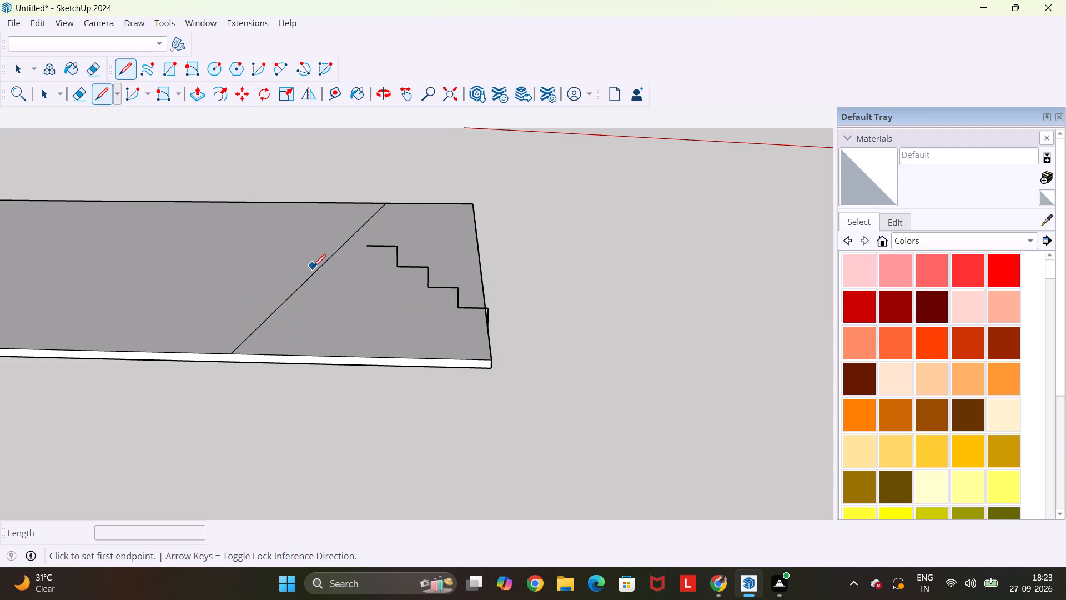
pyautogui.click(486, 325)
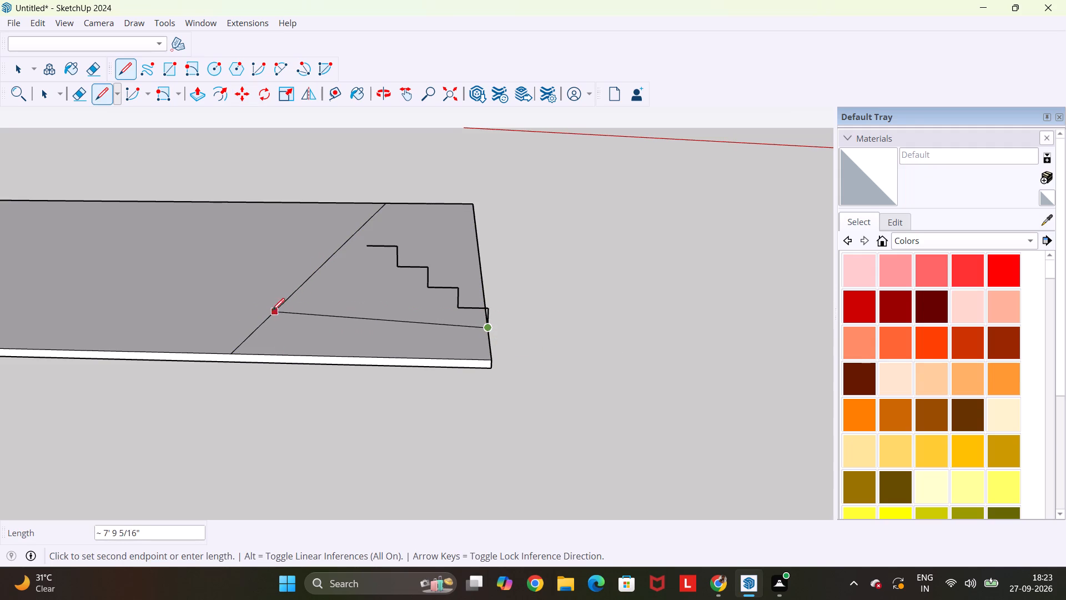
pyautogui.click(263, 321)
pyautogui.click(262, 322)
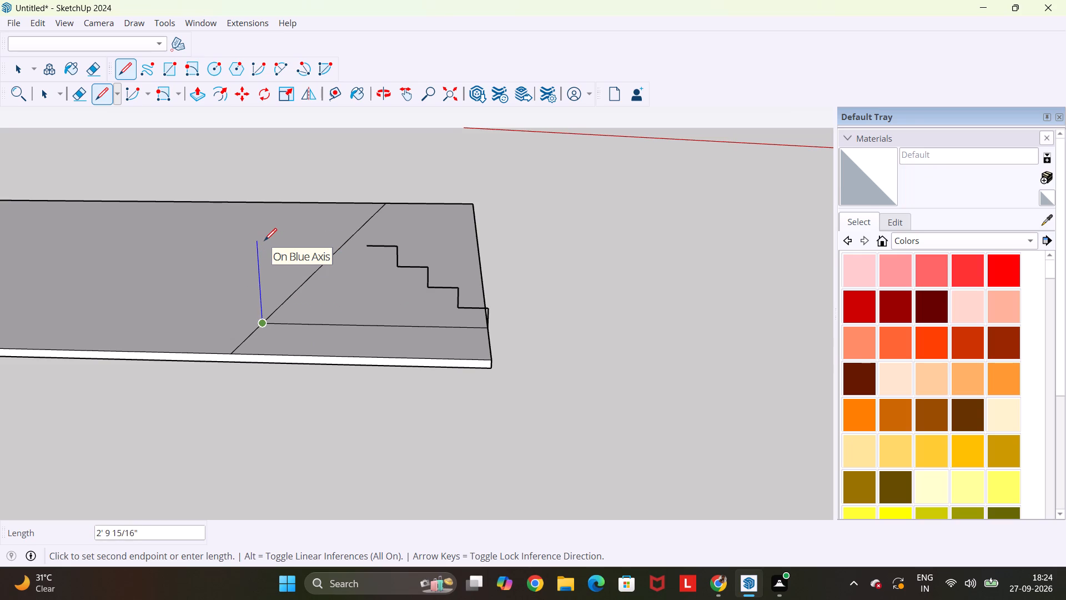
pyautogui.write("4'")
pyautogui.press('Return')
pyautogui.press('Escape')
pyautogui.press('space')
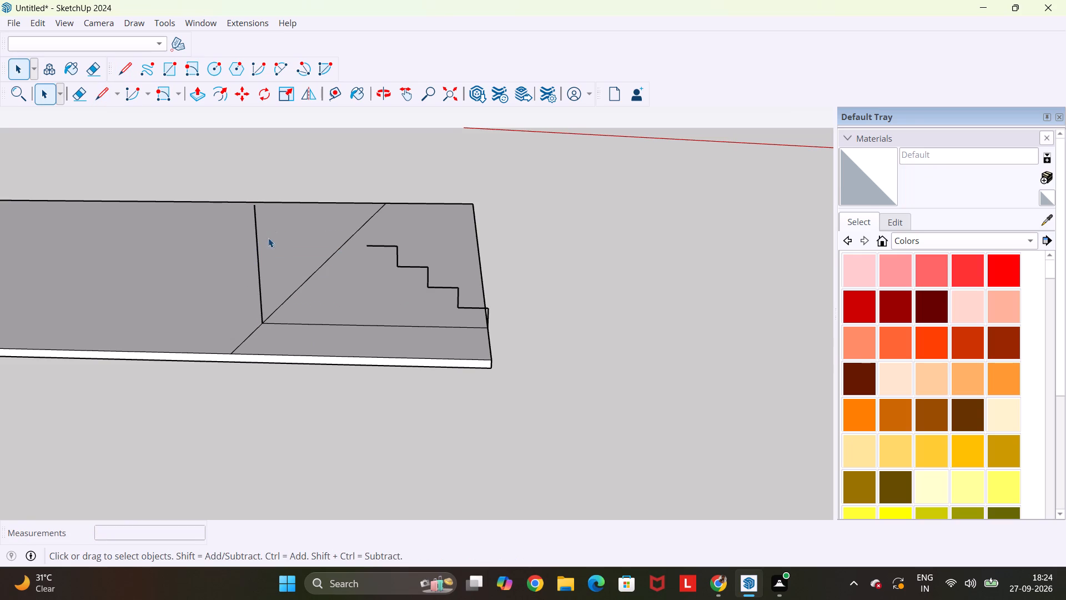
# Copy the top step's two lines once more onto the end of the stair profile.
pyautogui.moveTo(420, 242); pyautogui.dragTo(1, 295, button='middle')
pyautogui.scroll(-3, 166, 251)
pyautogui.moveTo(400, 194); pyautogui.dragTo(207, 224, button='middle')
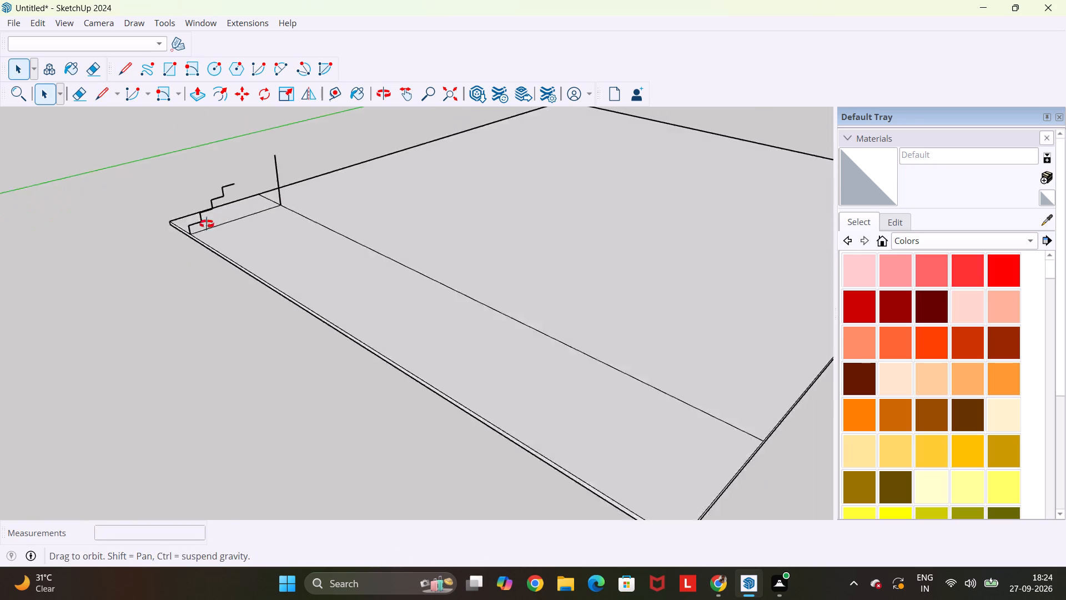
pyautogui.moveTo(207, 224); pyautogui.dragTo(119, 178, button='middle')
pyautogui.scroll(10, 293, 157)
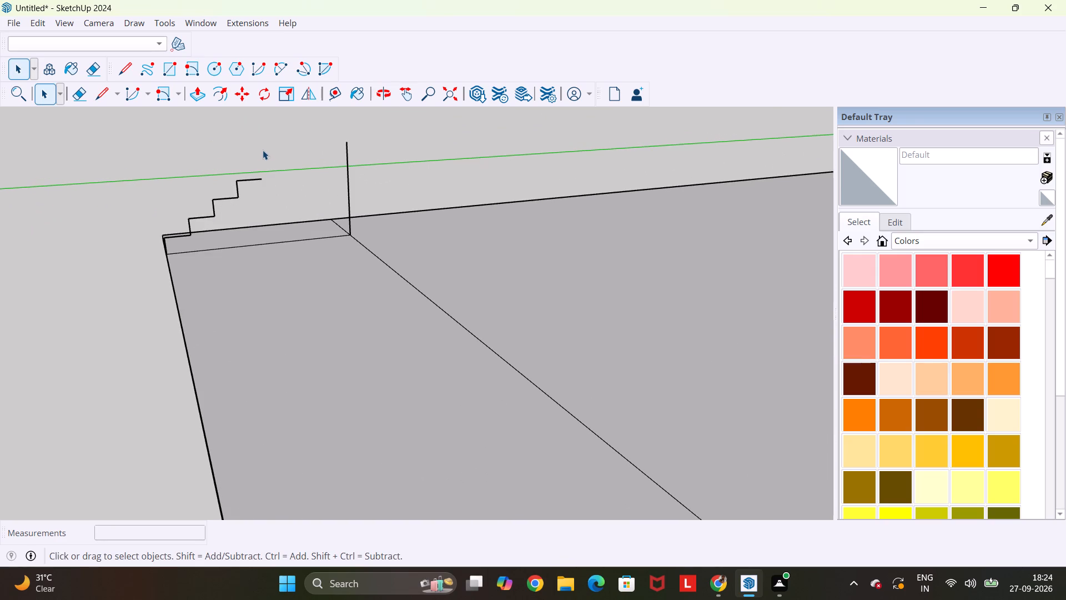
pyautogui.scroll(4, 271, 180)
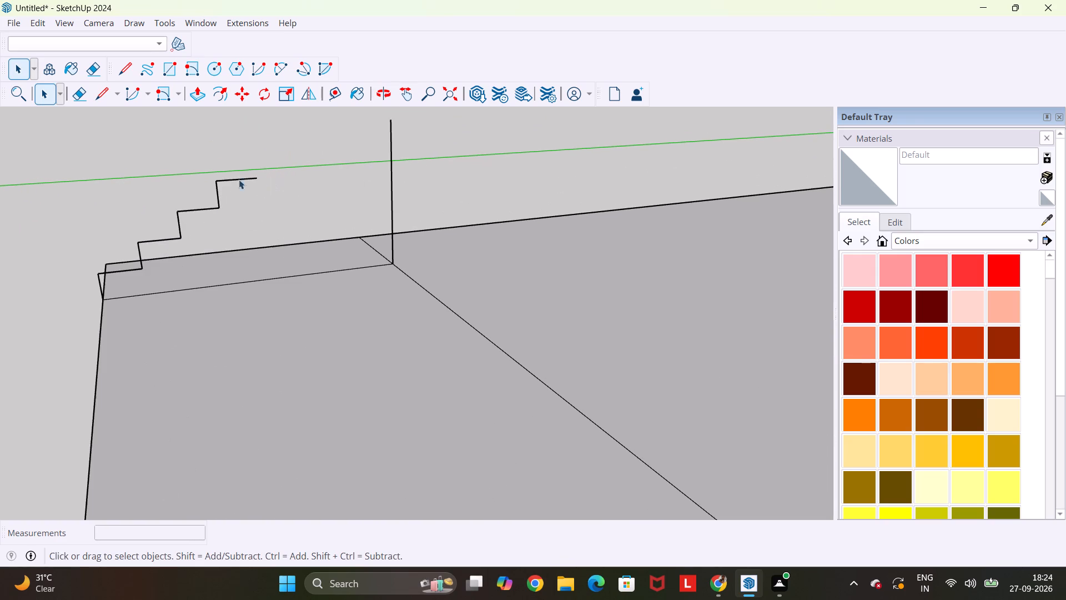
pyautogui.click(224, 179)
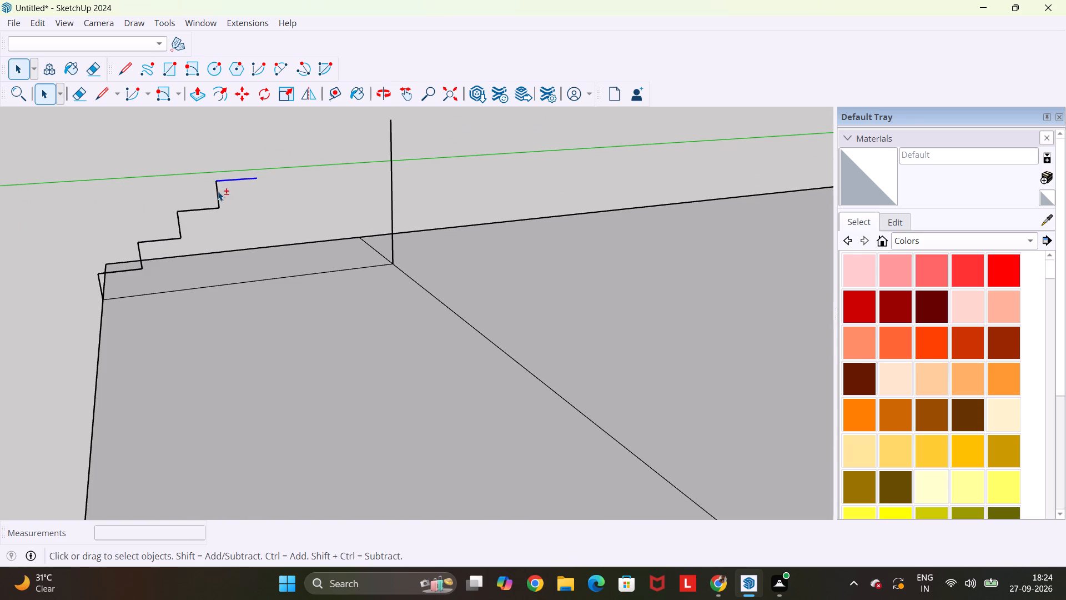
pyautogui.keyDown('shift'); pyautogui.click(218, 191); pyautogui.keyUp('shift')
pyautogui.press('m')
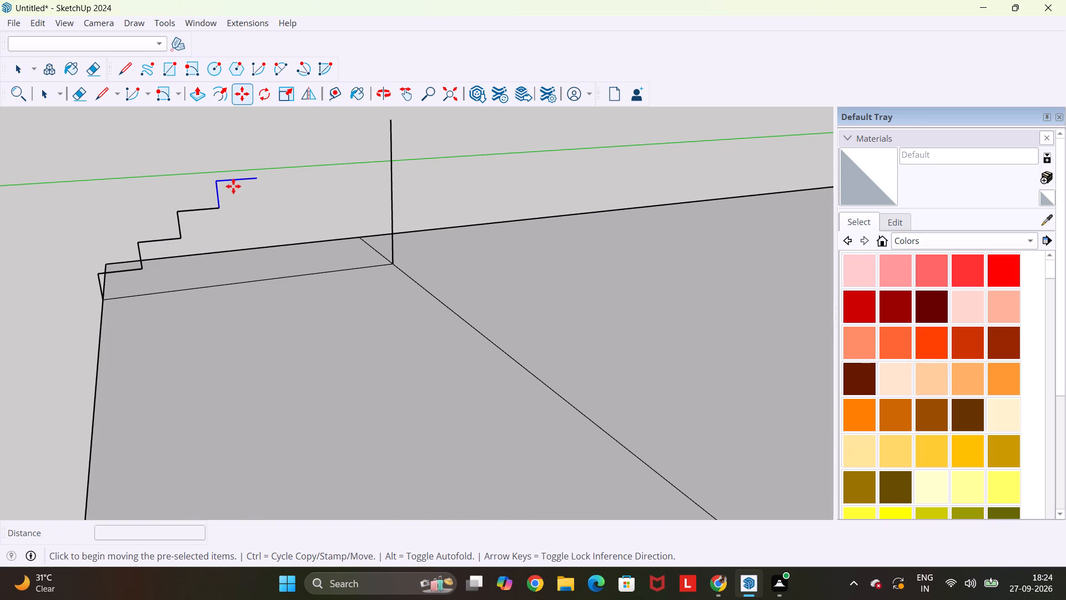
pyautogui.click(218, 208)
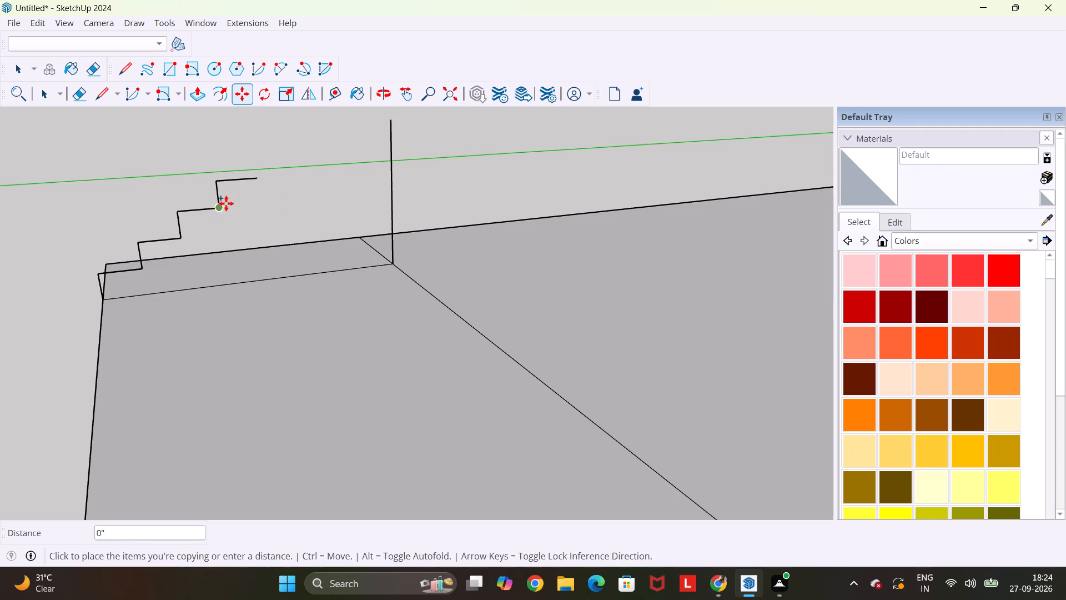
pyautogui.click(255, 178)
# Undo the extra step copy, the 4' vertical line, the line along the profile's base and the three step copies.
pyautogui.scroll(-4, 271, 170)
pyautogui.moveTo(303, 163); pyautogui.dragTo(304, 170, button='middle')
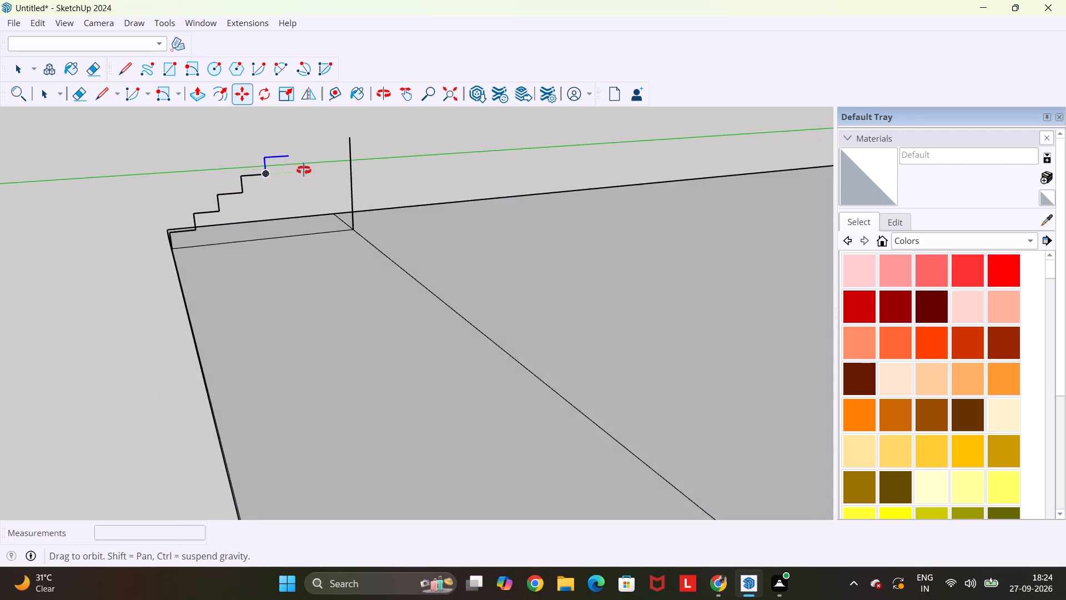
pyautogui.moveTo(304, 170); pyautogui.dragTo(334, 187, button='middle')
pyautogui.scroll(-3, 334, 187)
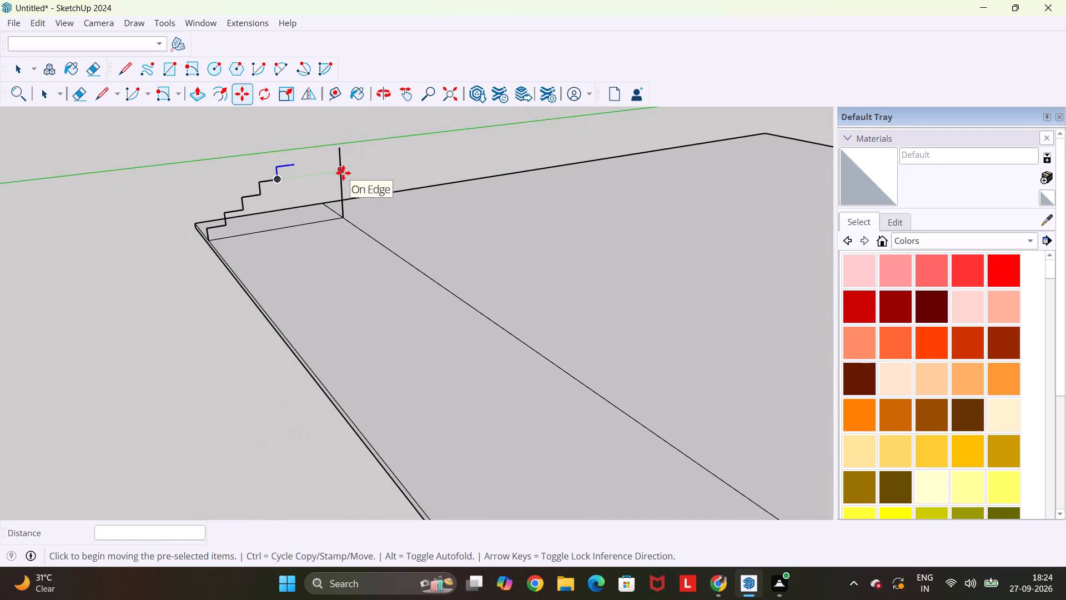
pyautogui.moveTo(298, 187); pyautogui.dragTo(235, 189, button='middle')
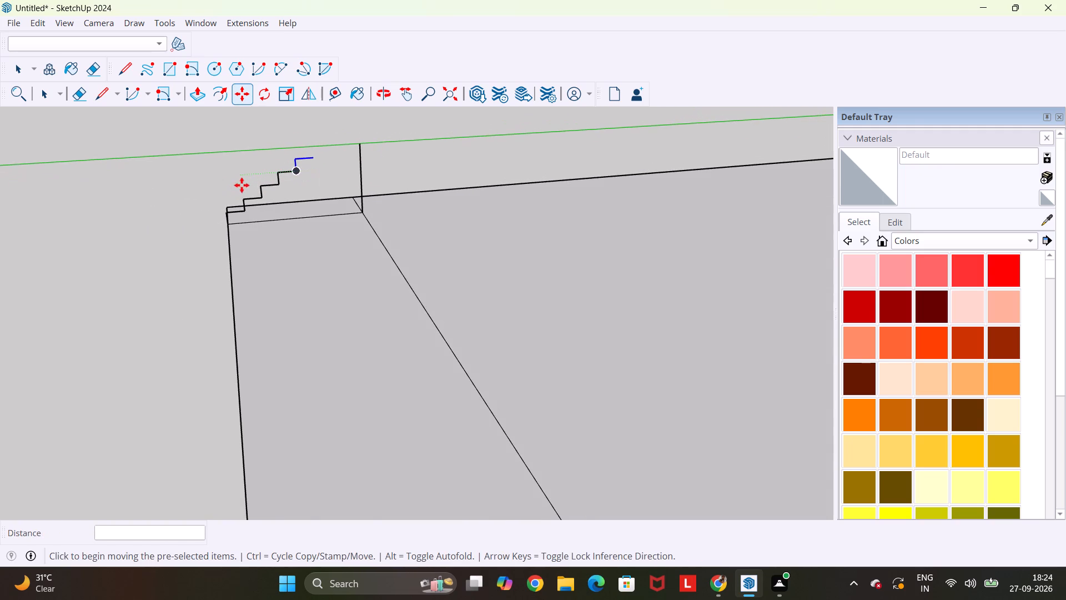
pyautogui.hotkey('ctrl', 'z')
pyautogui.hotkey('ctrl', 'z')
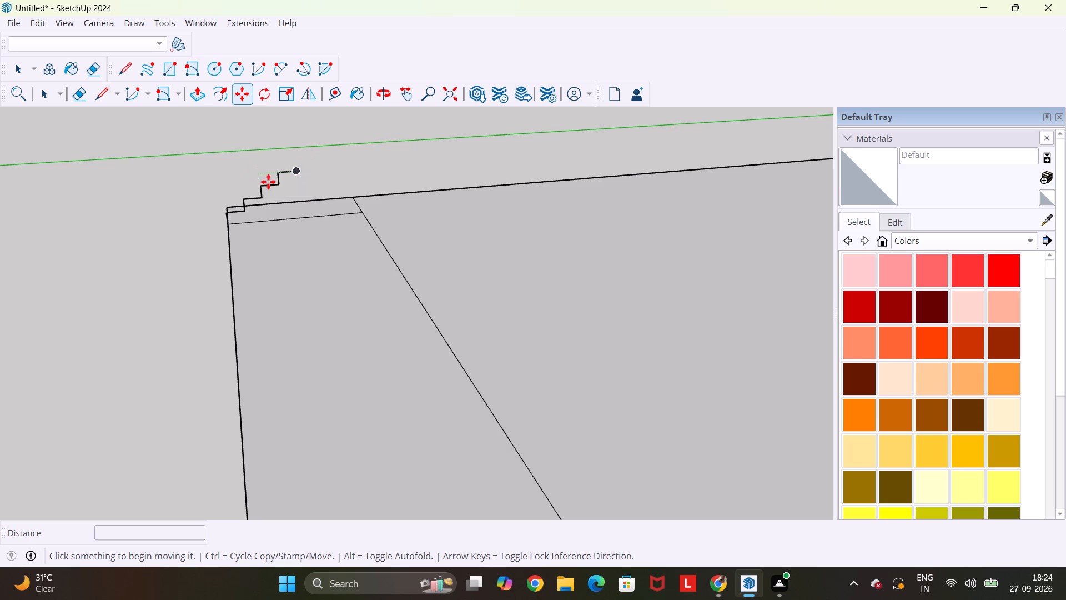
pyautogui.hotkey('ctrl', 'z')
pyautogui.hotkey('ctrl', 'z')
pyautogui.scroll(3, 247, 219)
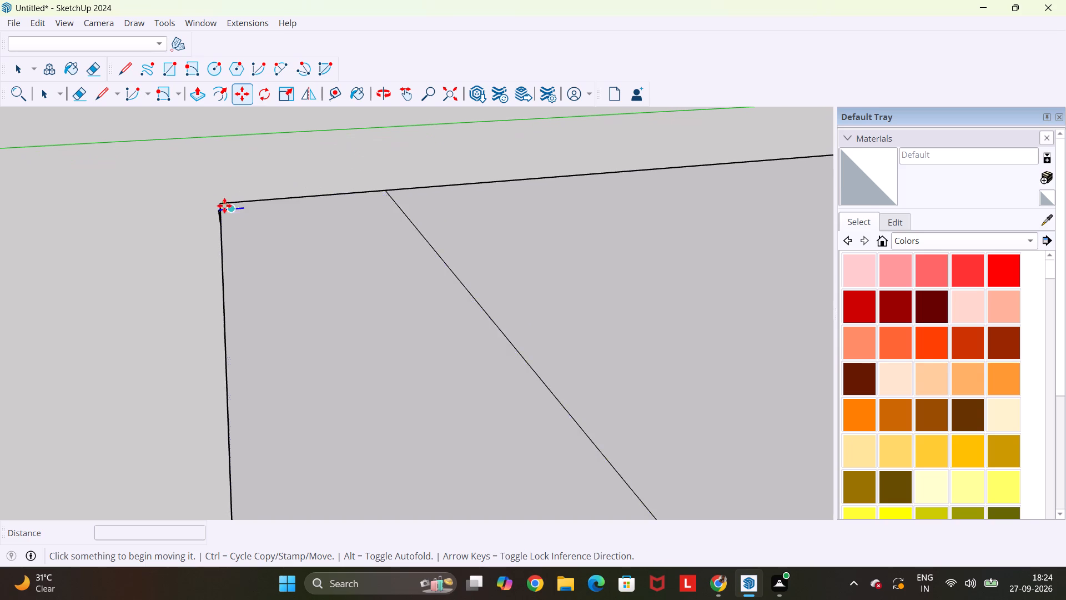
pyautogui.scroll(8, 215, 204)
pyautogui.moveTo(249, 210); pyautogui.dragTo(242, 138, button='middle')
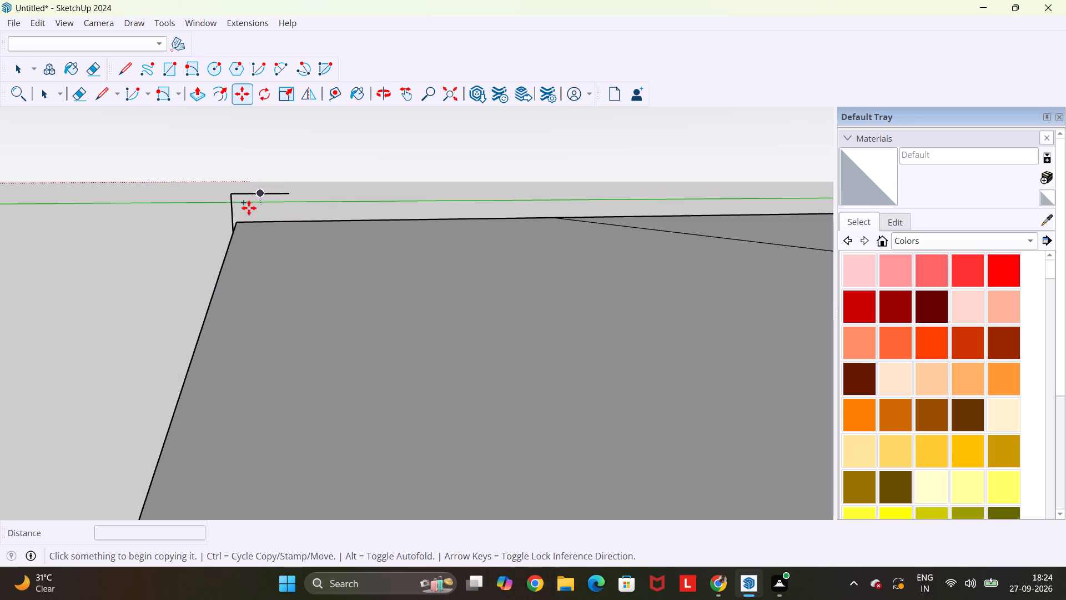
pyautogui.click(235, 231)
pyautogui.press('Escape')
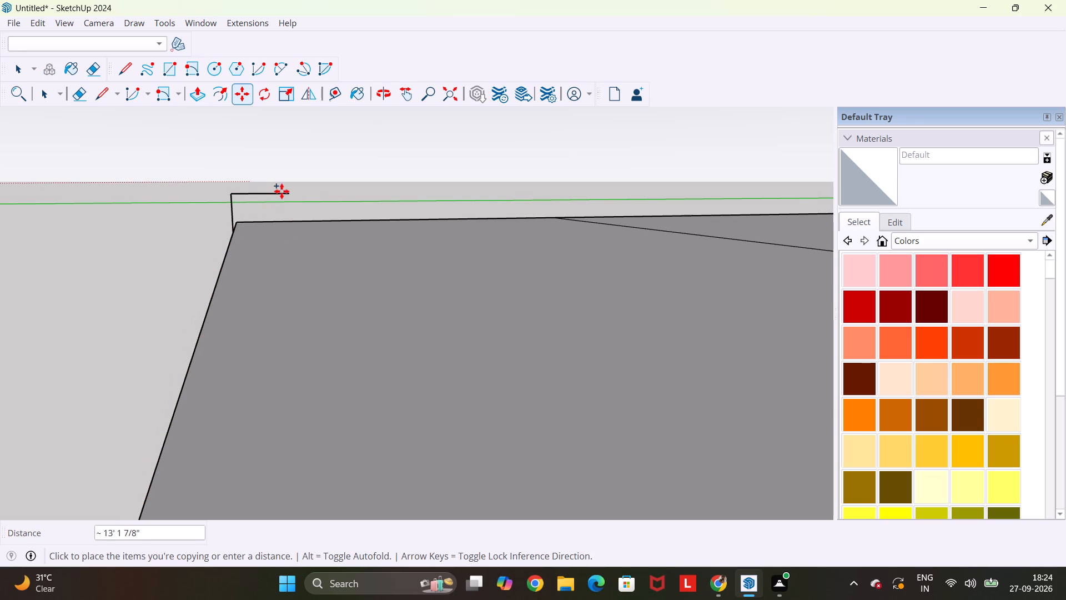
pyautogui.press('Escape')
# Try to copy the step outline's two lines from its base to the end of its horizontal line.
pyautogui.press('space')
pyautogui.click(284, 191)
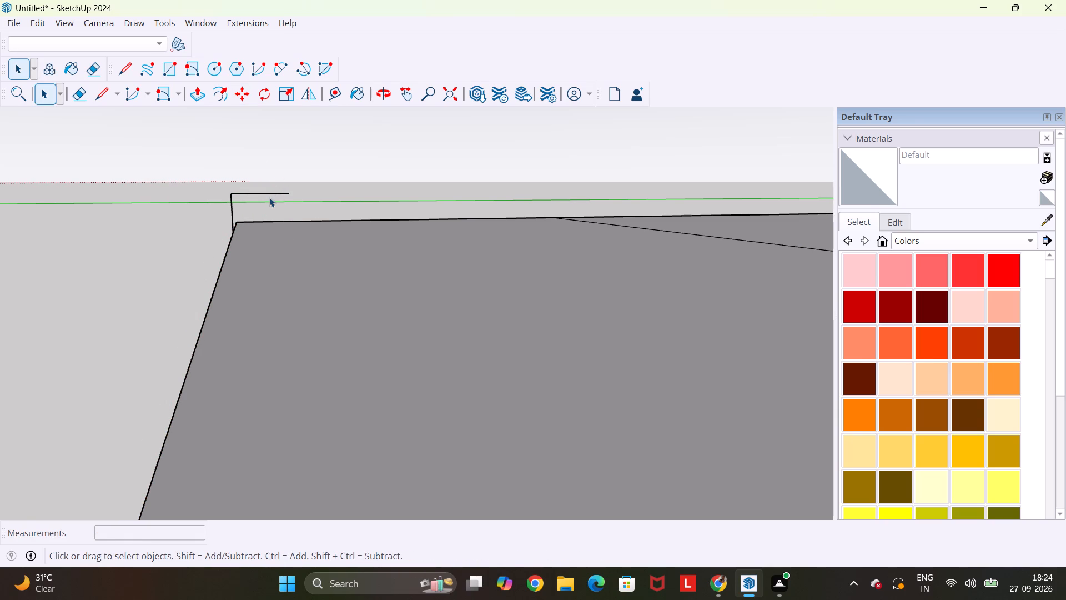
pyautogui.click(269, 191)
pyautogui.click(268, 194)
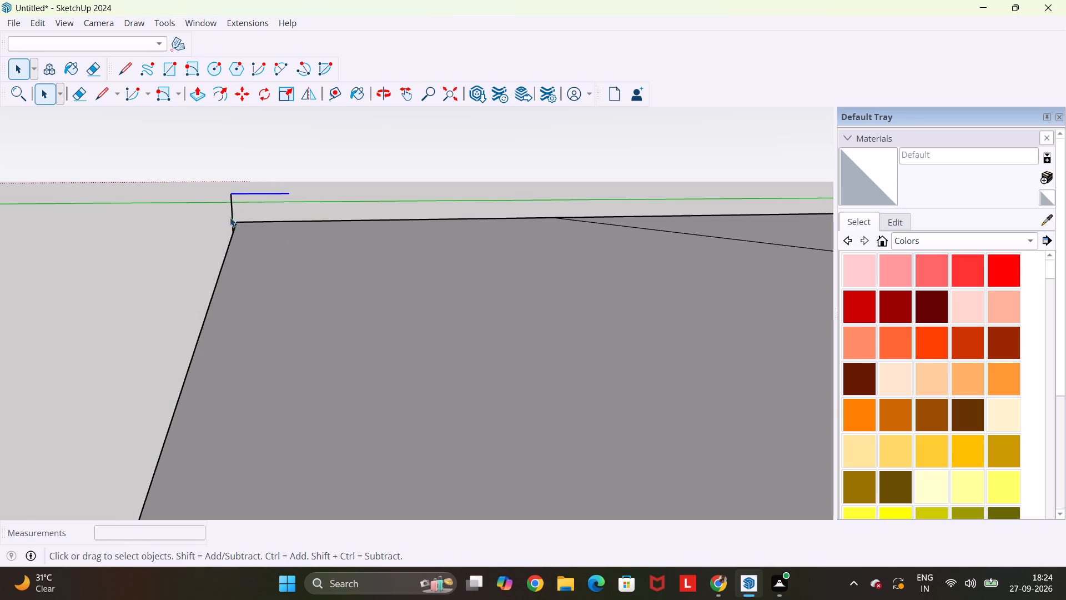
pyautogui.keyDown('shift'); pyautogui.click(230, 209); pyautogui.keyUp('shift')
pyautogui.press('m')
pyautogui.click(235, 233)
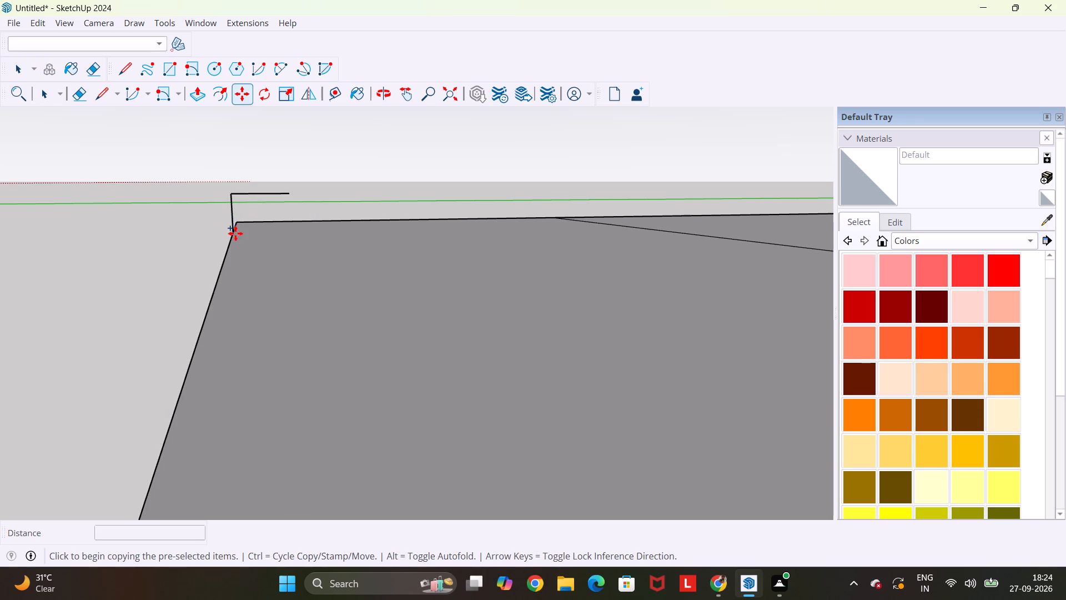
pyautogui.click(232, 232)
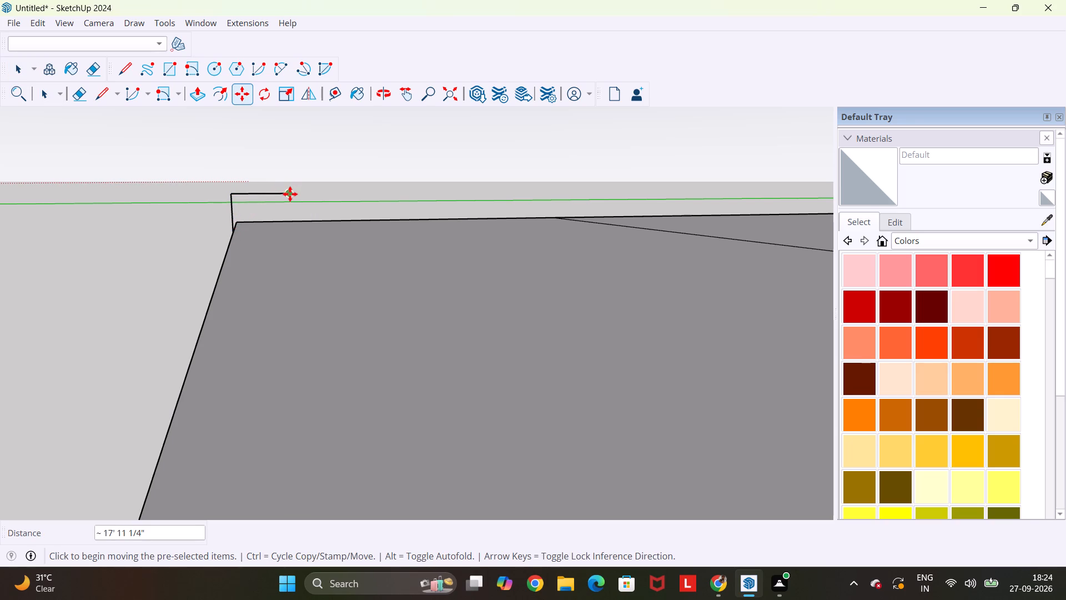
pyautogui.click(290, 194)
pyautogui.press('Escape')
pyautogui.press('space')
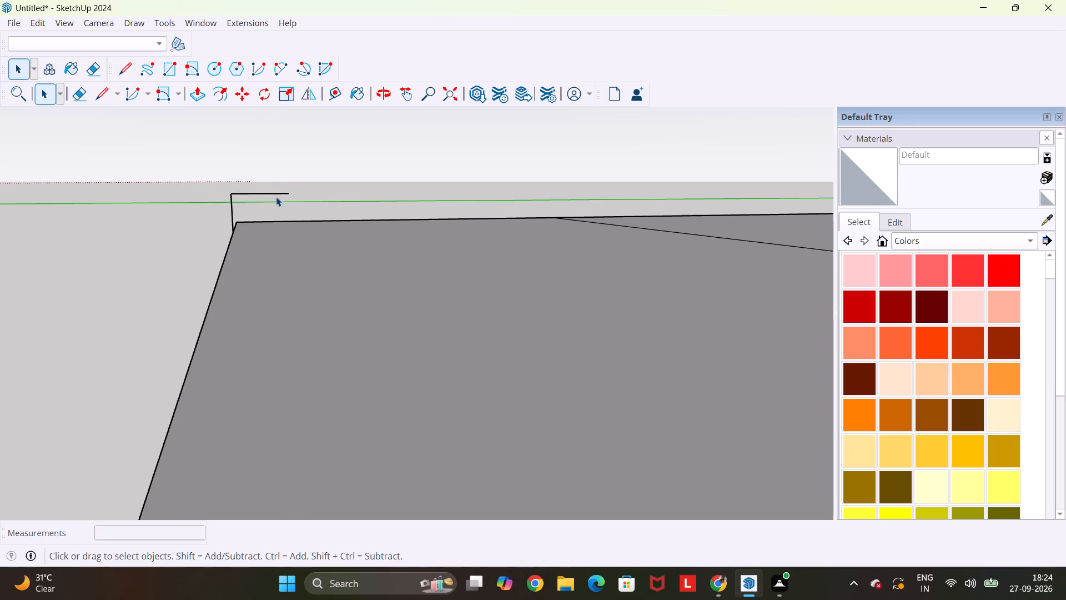
# Copy the step outline's two lines from its base to the end of its horizontal line, and repeat for two copies.
pyautogui.click(276, 193)
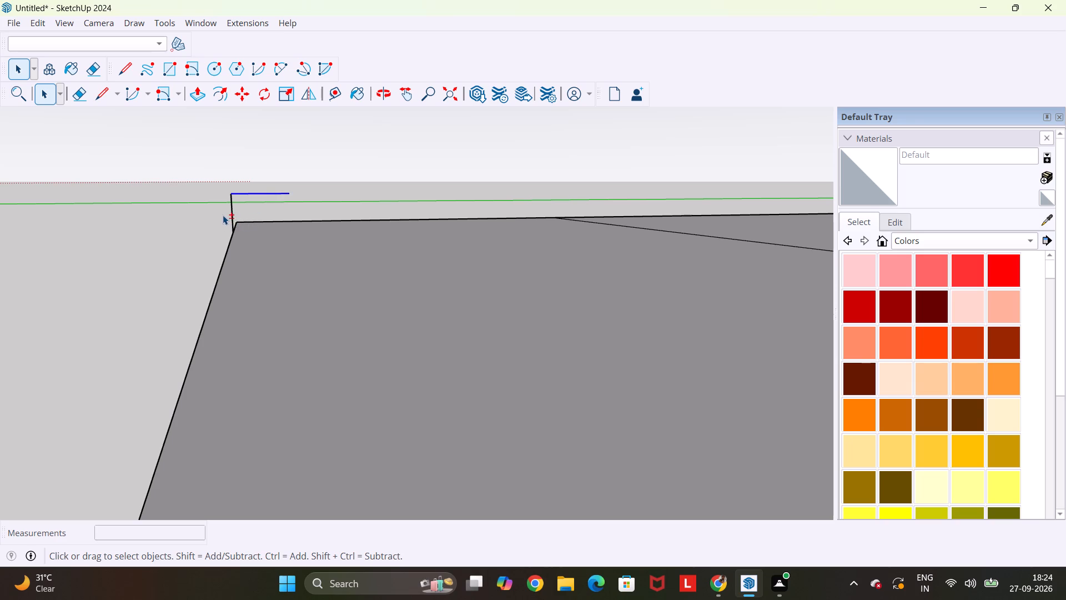
pyautogui.keyDown('shift'); pyautogui.click(230, 213); pyautogui.keyUp('shift')
pyautogui.press('m')
pyautogui.click(233, 232)
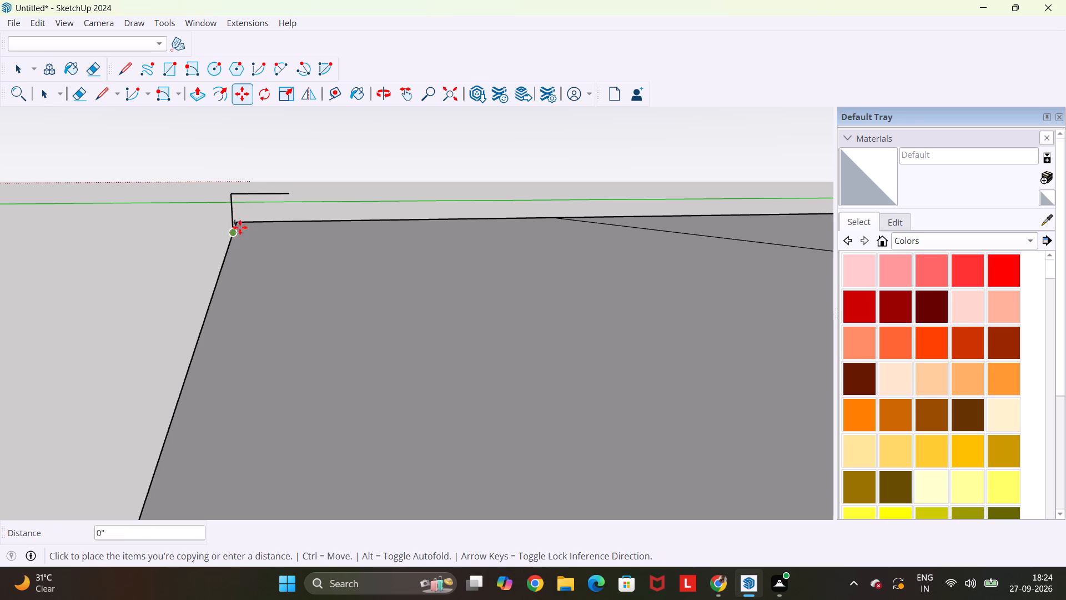
pyautogui.click(287, 194)
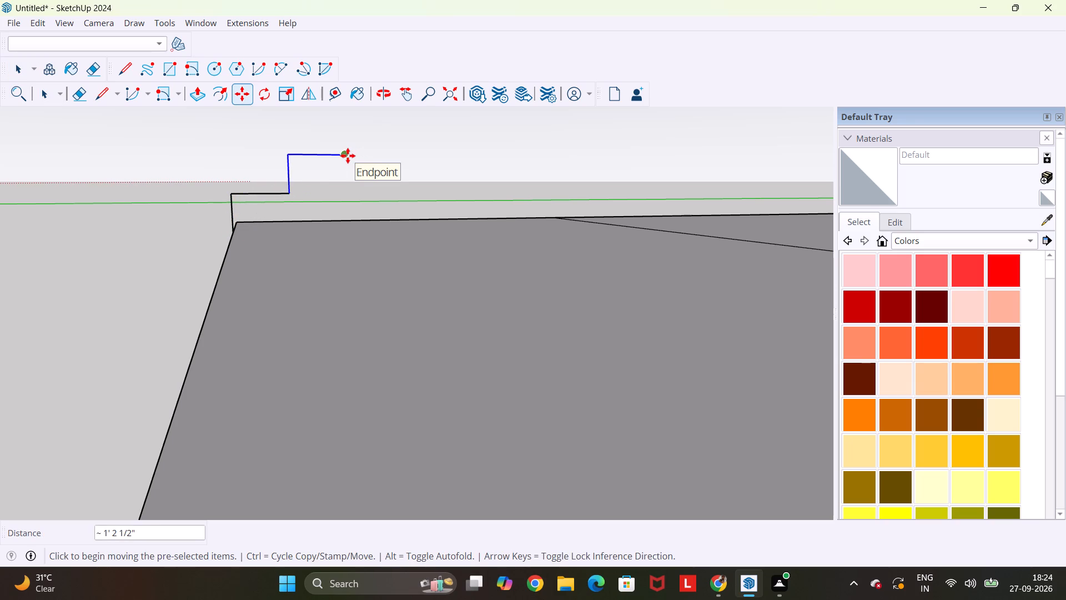
pyautogui.write('*2')
pyautogui.press('Return')
# Delete both lines of the stray step copy lying away from the stair profile, over the middle of the slab.
pyautogui.scroll(-5, 350, 154)
pyautogui.moveTo(344, 169); pyautogui.dragTo(335, 199, button='middle')
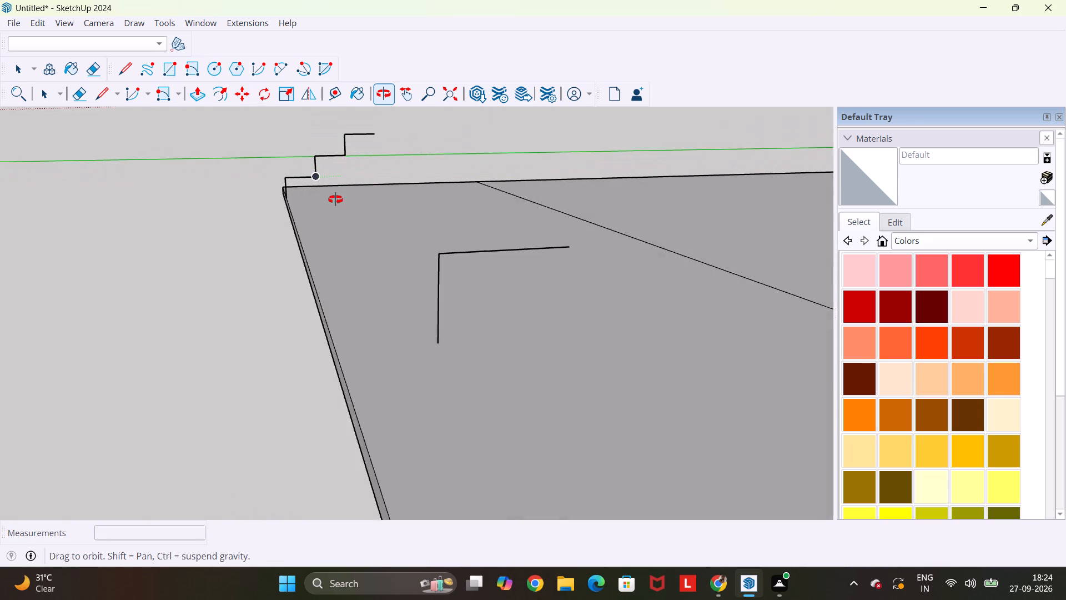
pyautogui.moveTo(335, 199); pyautogui.dragTo(685, 223, button='middle')
pyautogui.scroll(-3, 676, 224)
pyautogui.scroll(-6, 737, 201)
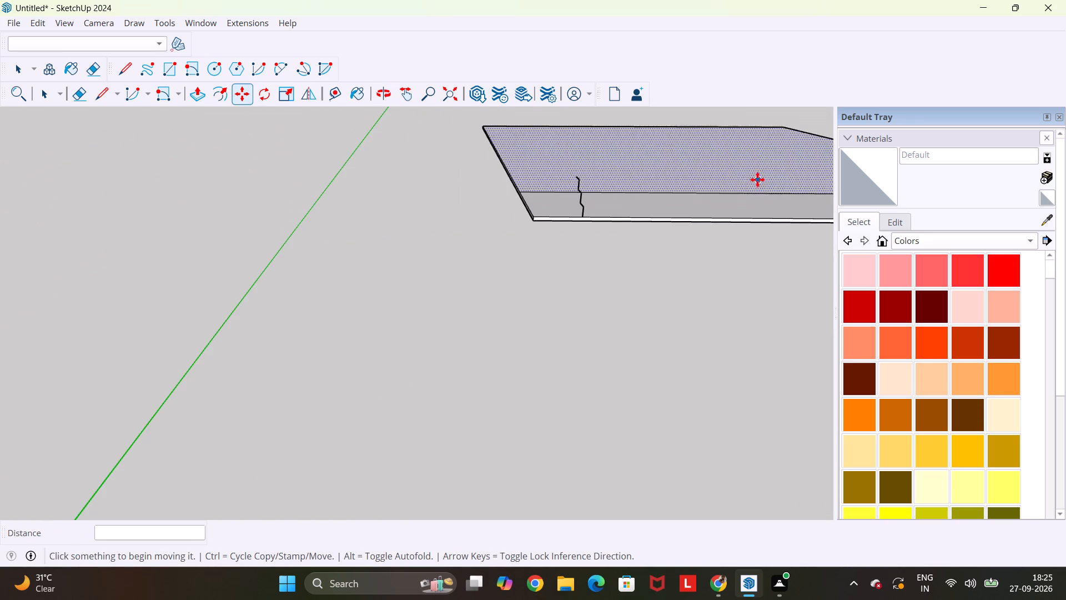
pyautogui.click(449, 94)
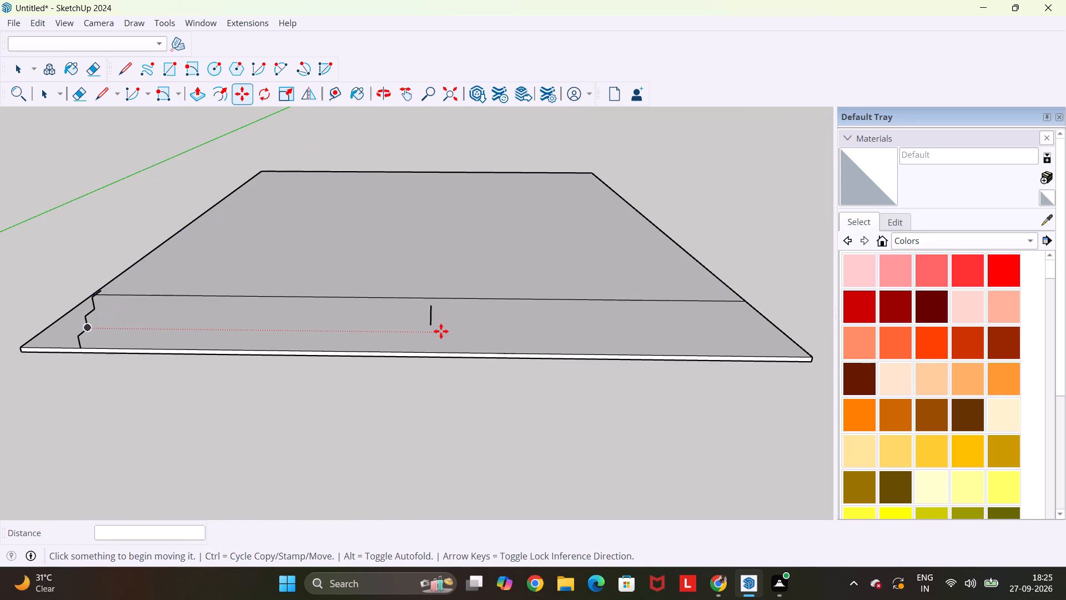
pyautogui.press('`')
pyautogui.press('space')
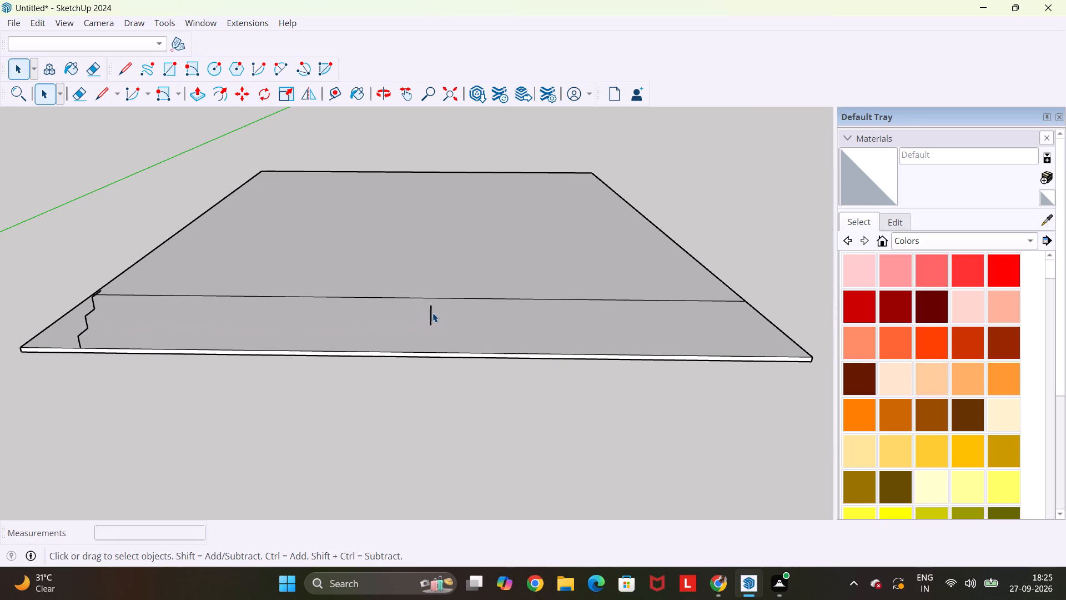
pyautogui.click(433, 313)
pyautogui.press('Delete')
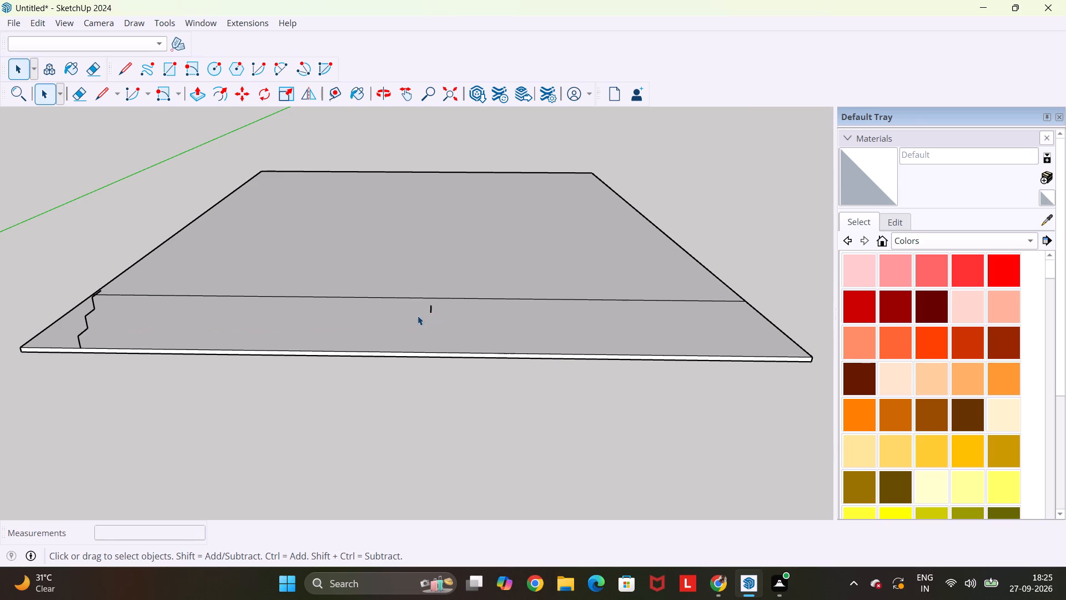
pyautogui.scroll(5, 431, 303)
pyautogui.click(430, 312)
pyautogui.press('Print')
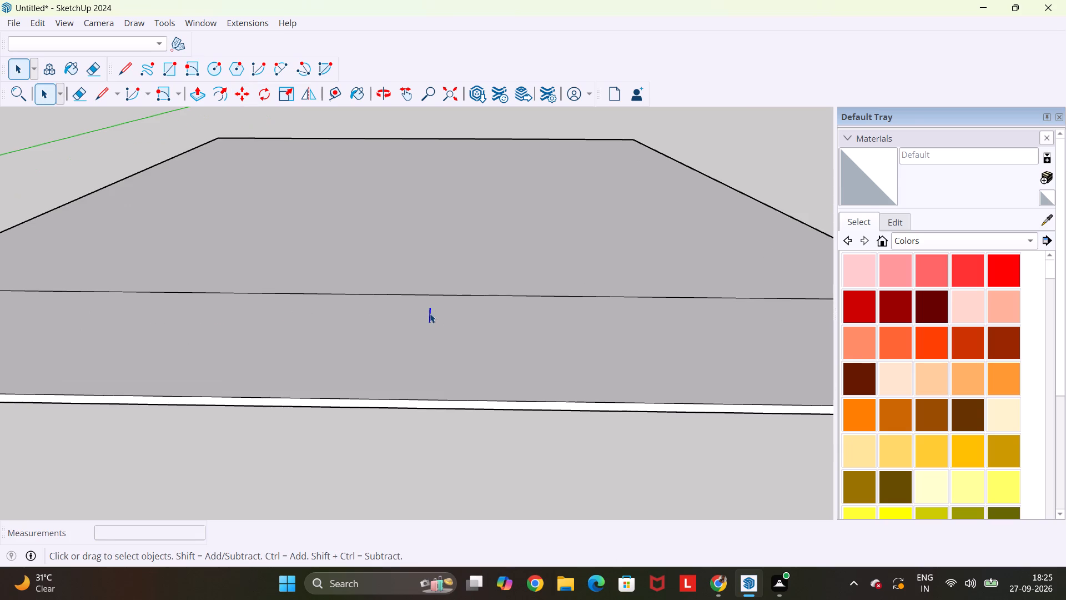
pyautogui.press('Delete')
pyautogui.scroll(-5, 432, 307)
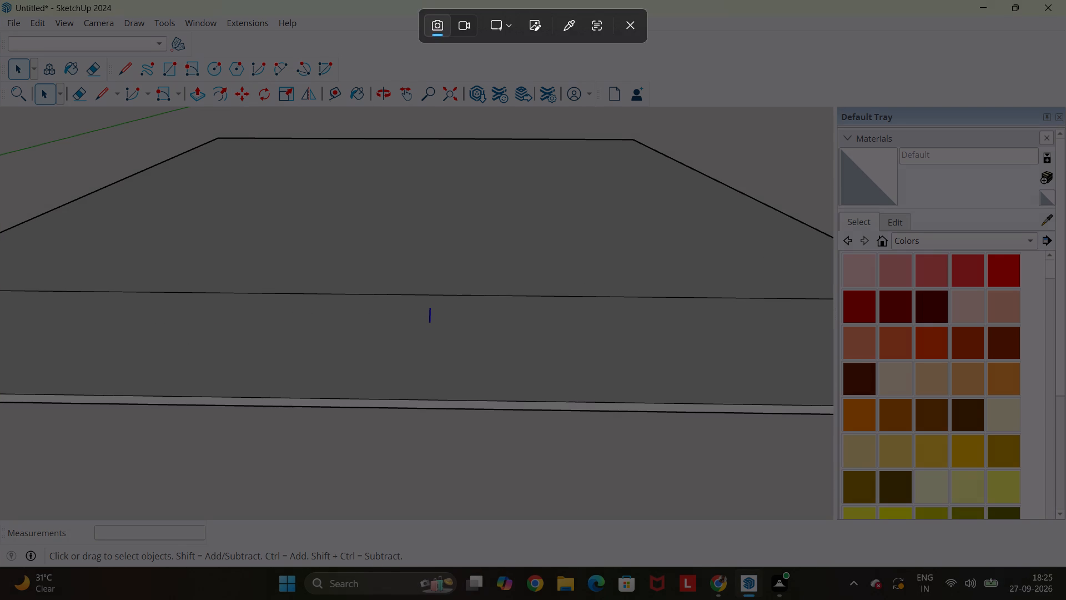
pyautogui.click(626, 19)
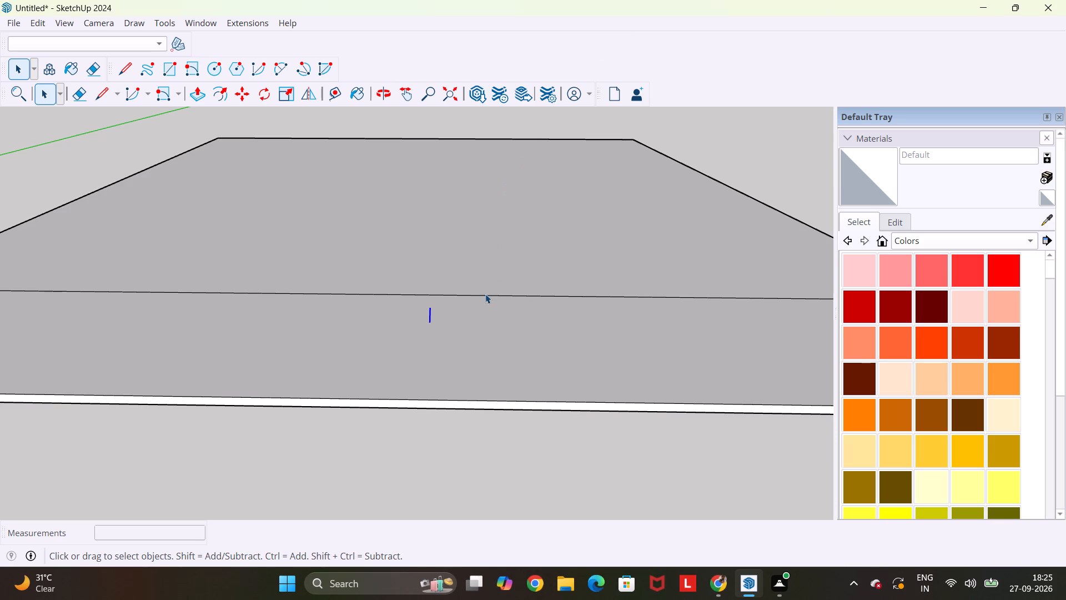
pyautogui.press('Delete')
# Draw a short line on the slab along the green axis, from the stair profile's base back beneath the steps.
pyautogui.scroll(-6, 397, 315)
pyautogui.scroll(-5, 147, 387)
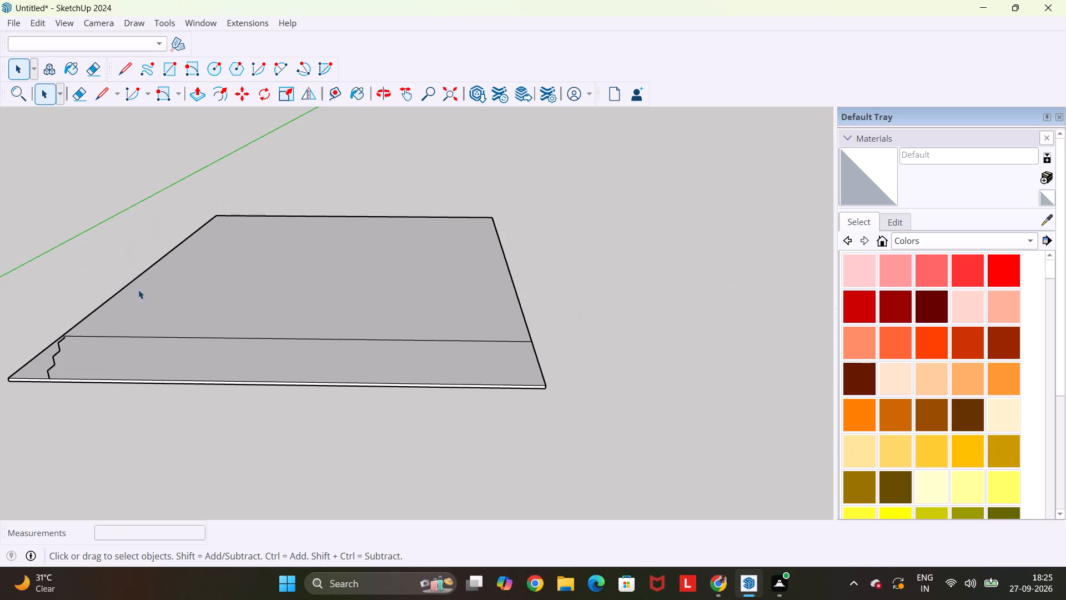
pyautogui.moveTo(0, 403); pyautogui.dragTo(374, 378, button='middle')
pyautogui.scroll(10, 602, 430)
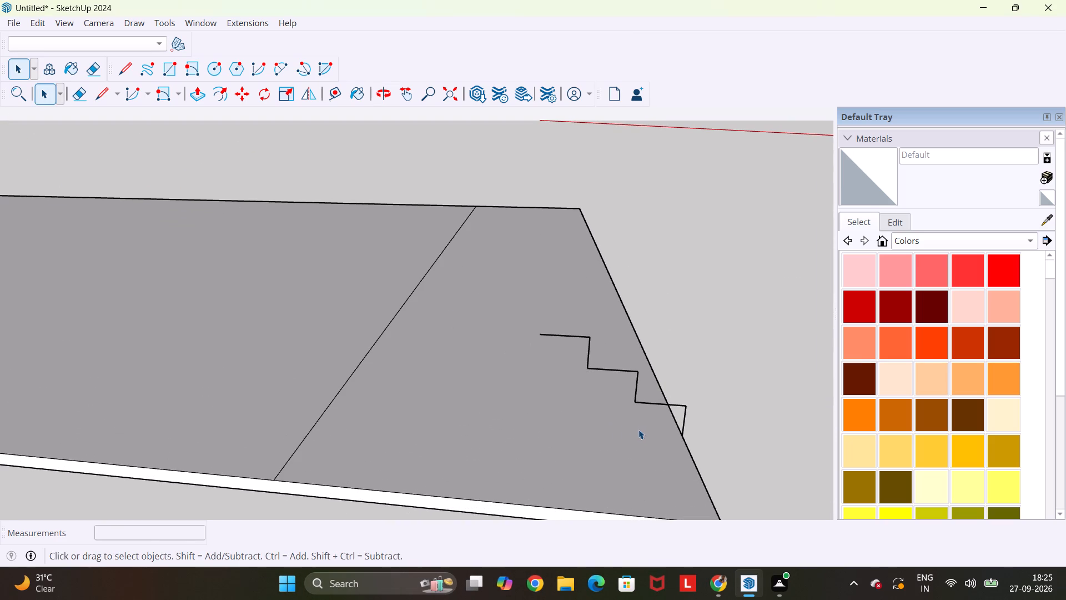
pyautogui.press('l')
pyautogui.click(681, 438)
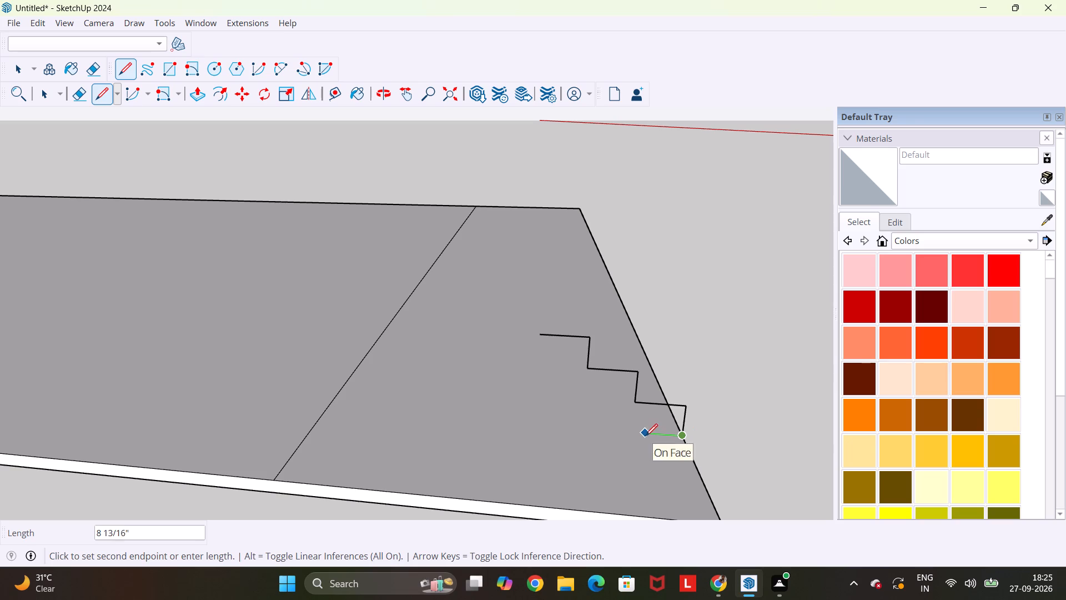
pyautogui.click(640, 434)
pyautogui.press('Escape')
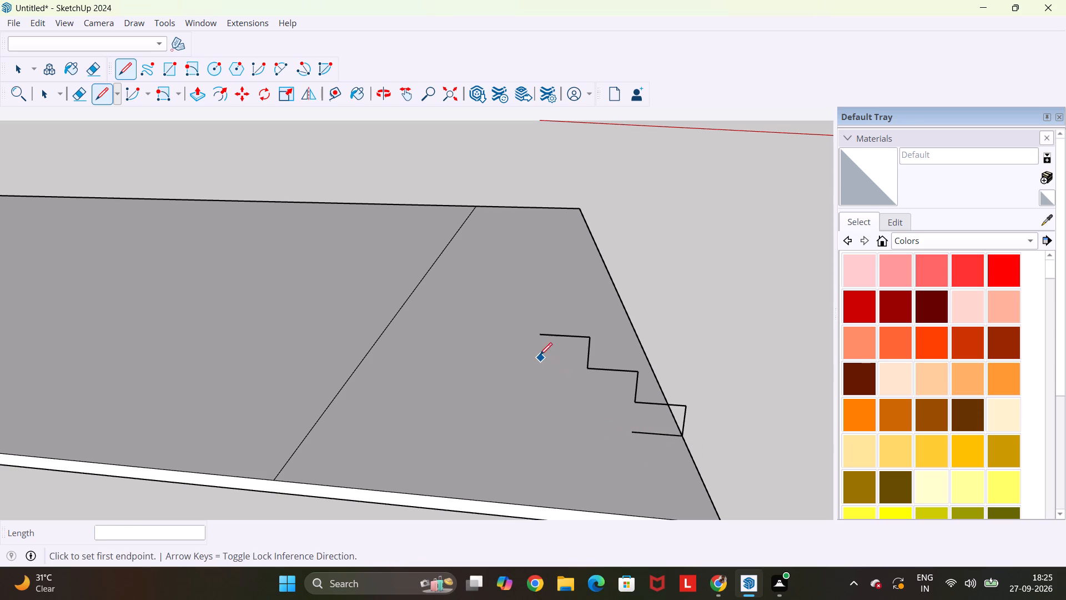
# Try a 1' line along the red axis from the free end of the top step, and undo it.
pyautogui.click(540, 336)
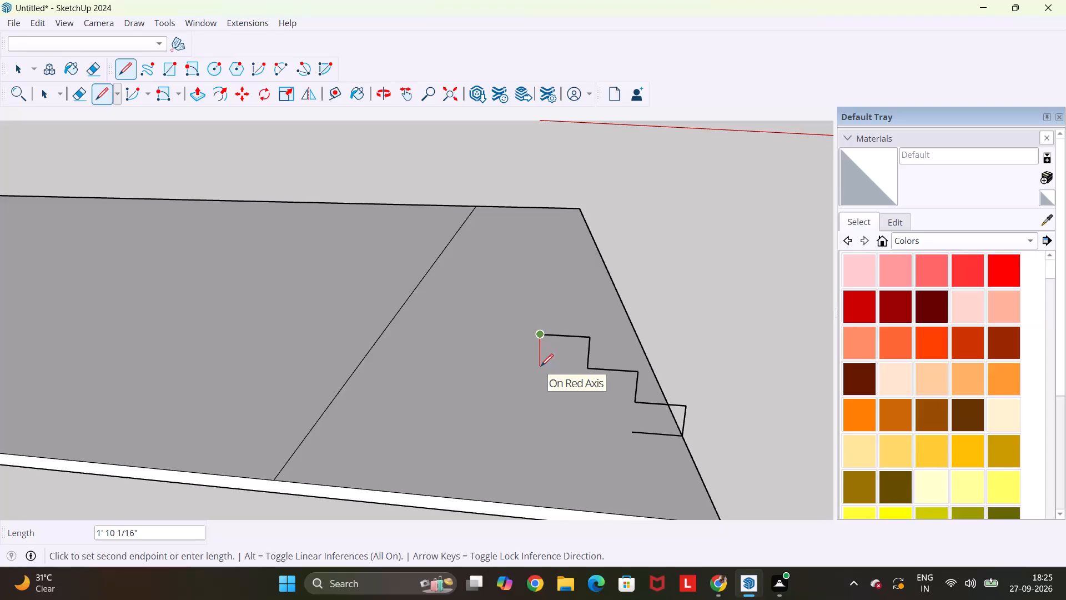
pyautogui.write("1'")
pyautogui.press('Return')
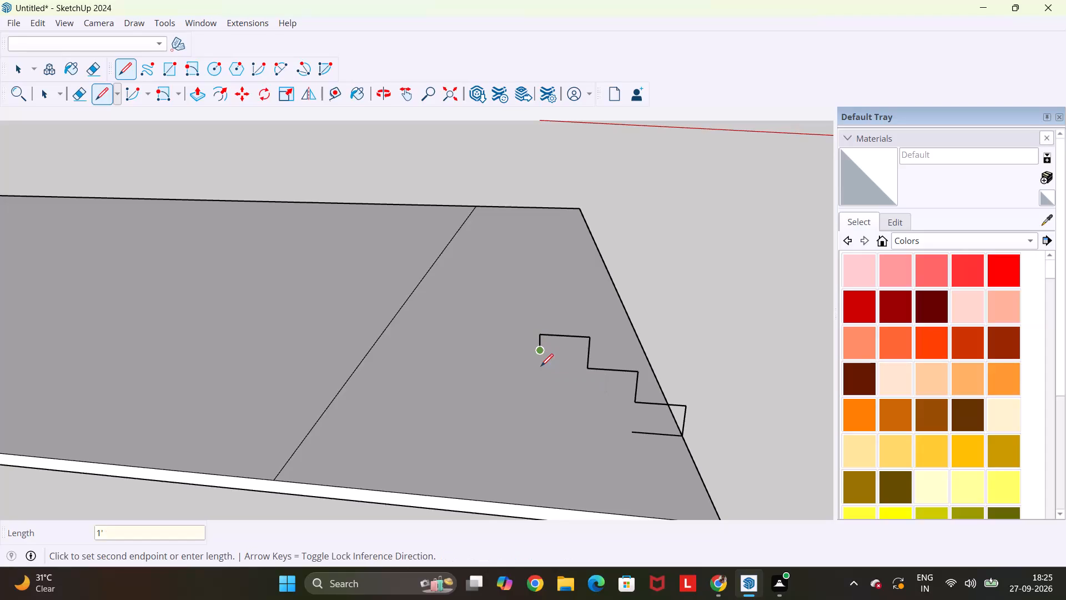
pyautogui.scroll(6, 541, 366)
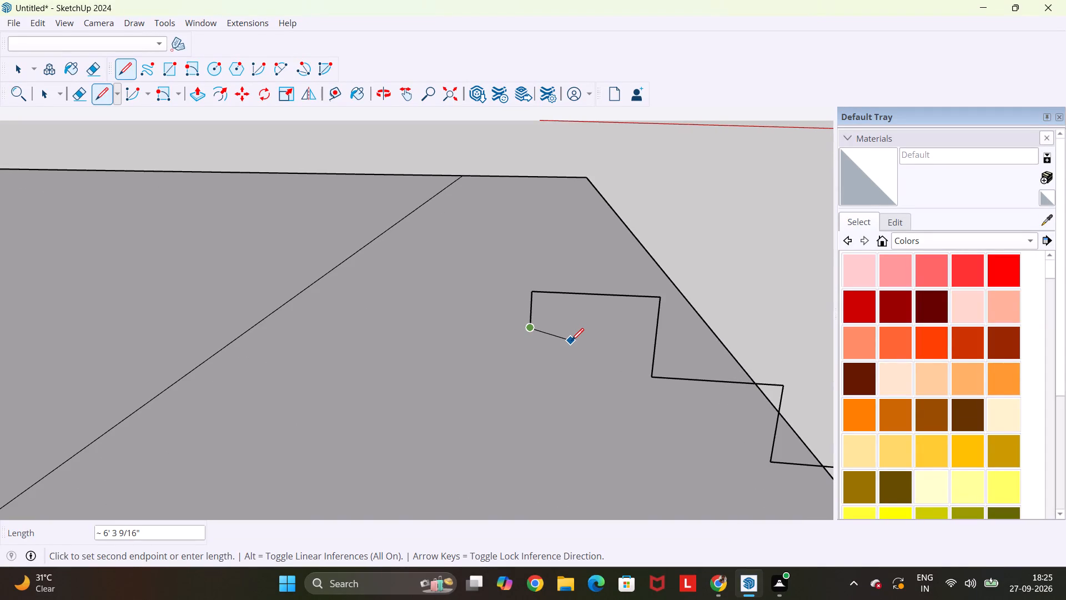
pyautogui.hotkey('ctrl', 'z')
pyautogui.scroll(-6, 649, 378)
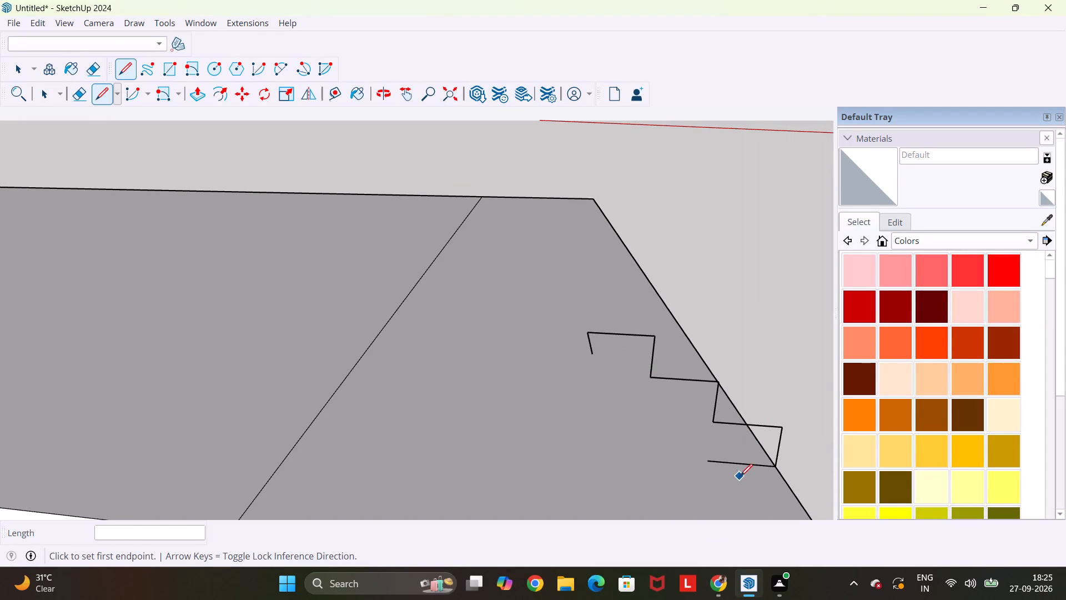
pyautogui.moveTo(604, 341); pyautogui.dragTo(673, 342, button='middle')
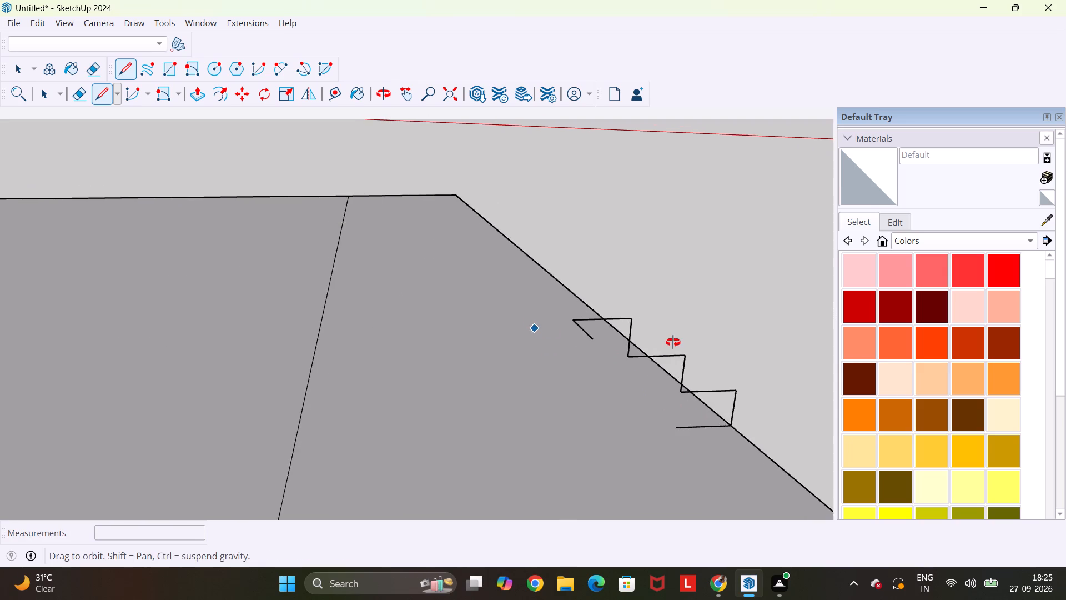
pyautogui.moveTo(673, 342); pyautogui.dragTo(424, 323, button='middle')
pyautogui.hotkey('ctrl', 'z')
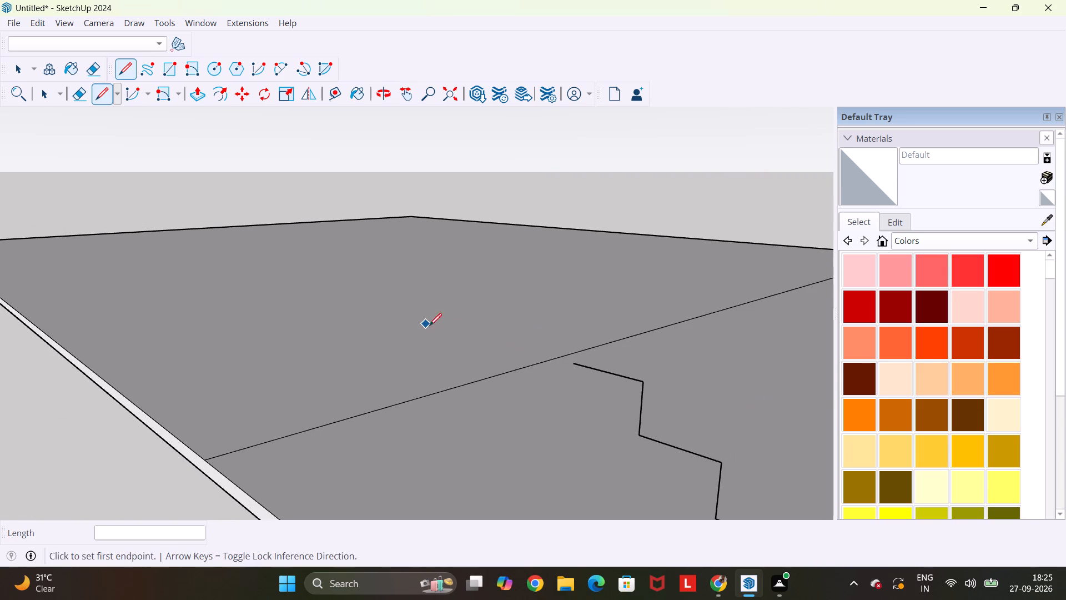
# Close the stair profile with an 8 1/8" vertical line down from the top step's free end and a sloping line to the base line's end.
pyautogui.moveTo(554, 374); pyautogui.dragTo(723, 365, button='middle')
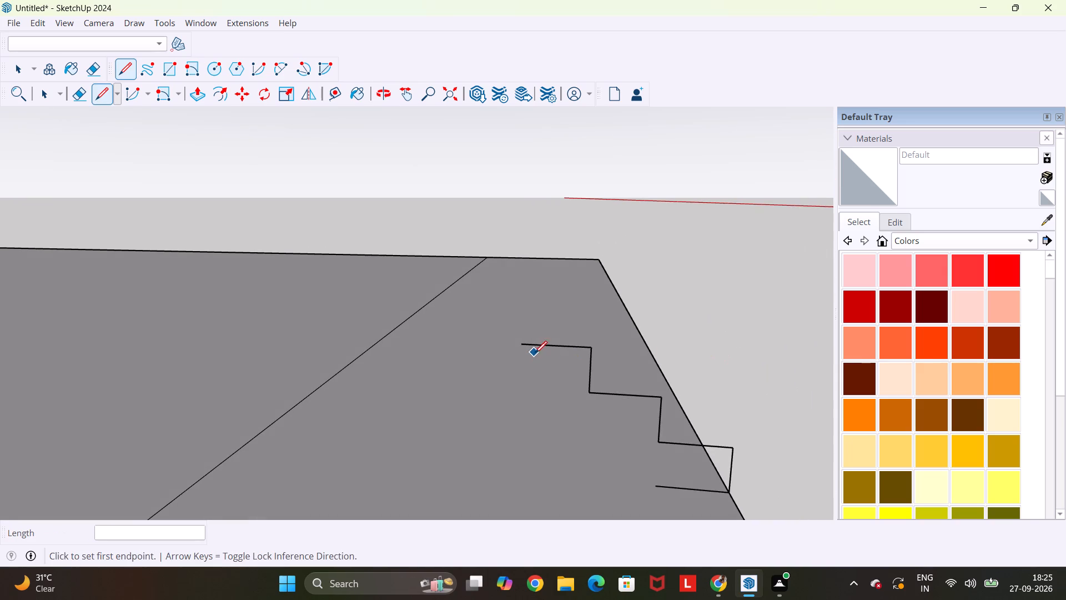
pyautogui.click(522, 344)
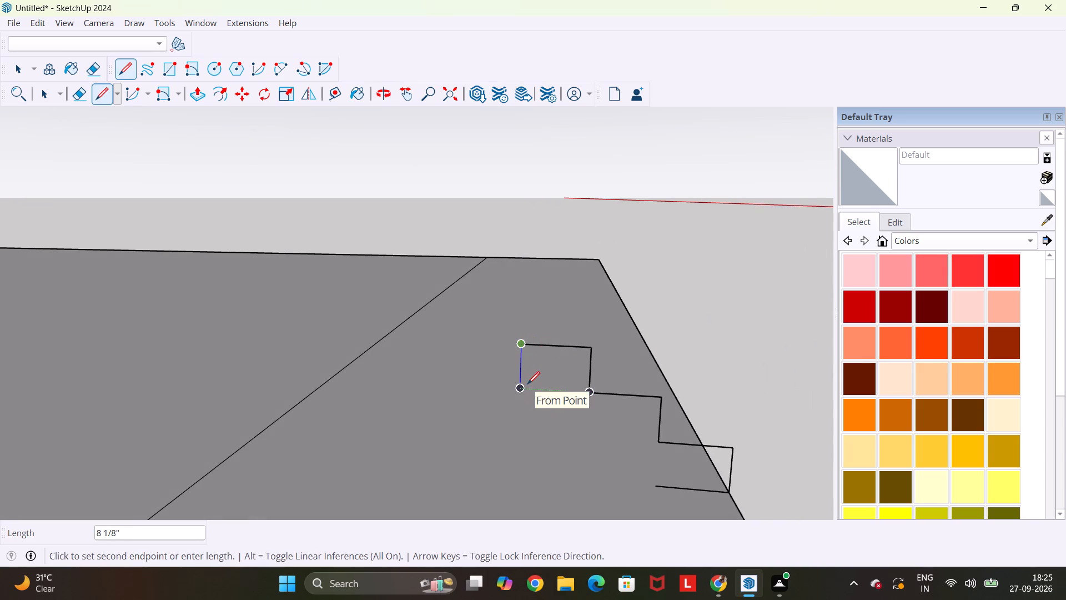
pyautogui.click(527, 384)
pyautogui.click(654, 492)
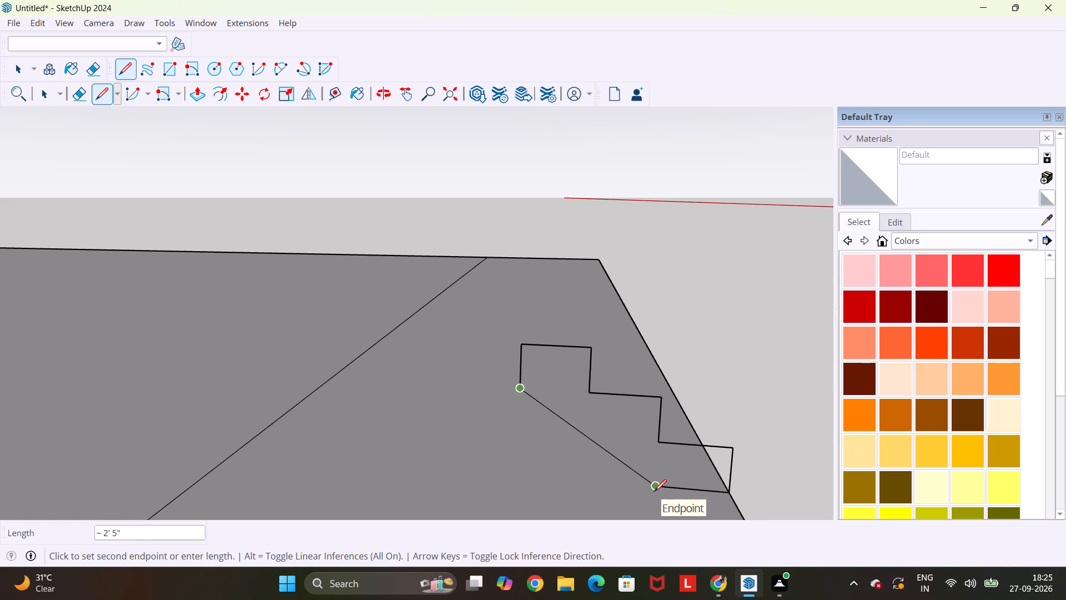
pyautogui.moveTo(685, 488); pyautogui.dragTo(342, 471, button='middle')
pyautogui.scroll(-17, 351, 477)
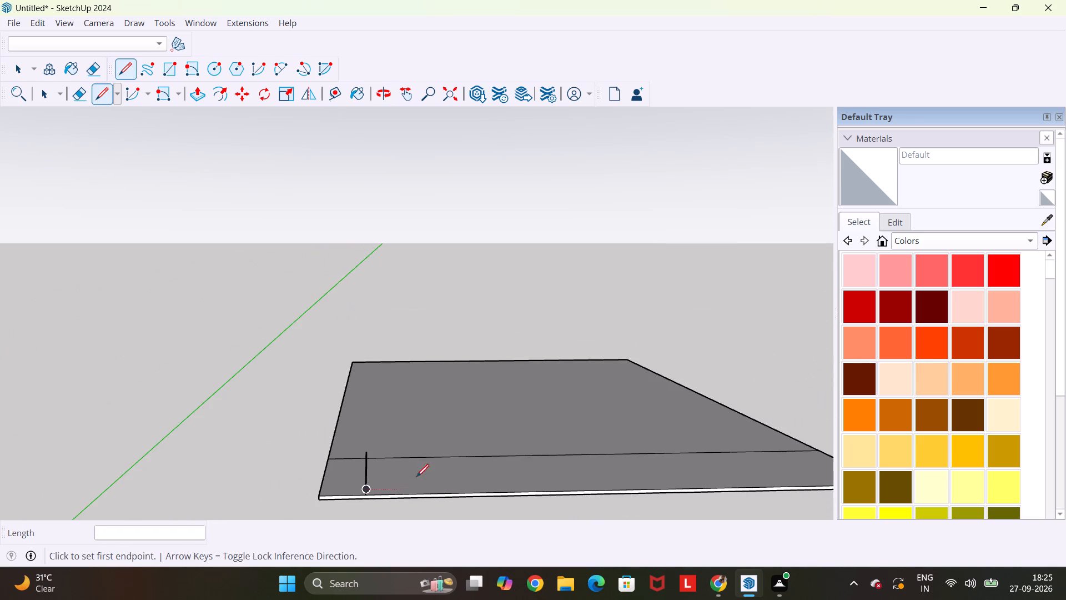
pyautogui.moveTo(438, 487); pyautogui.dragTo(396, 478, button='middle')
pyautogui.press('Escape')
pyautogui.press('space')
pyautogui.press('Escape')
# Extrude the closed stair profile 10' along the slab's front edge with Push/Pull.
pyautogui.scroll(6, 371, 473)
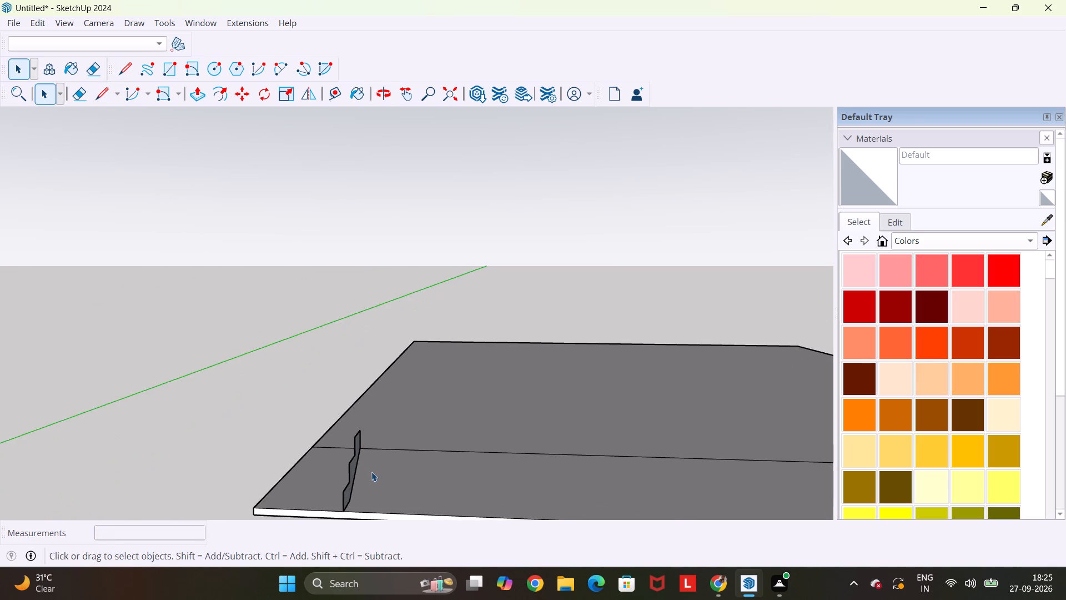
pyautogui.press('p')
pyautogui.scroll(5, 363, 472)
pyautogui.click(348, 459)
pyautogui.scroll(-4, 540, 468)
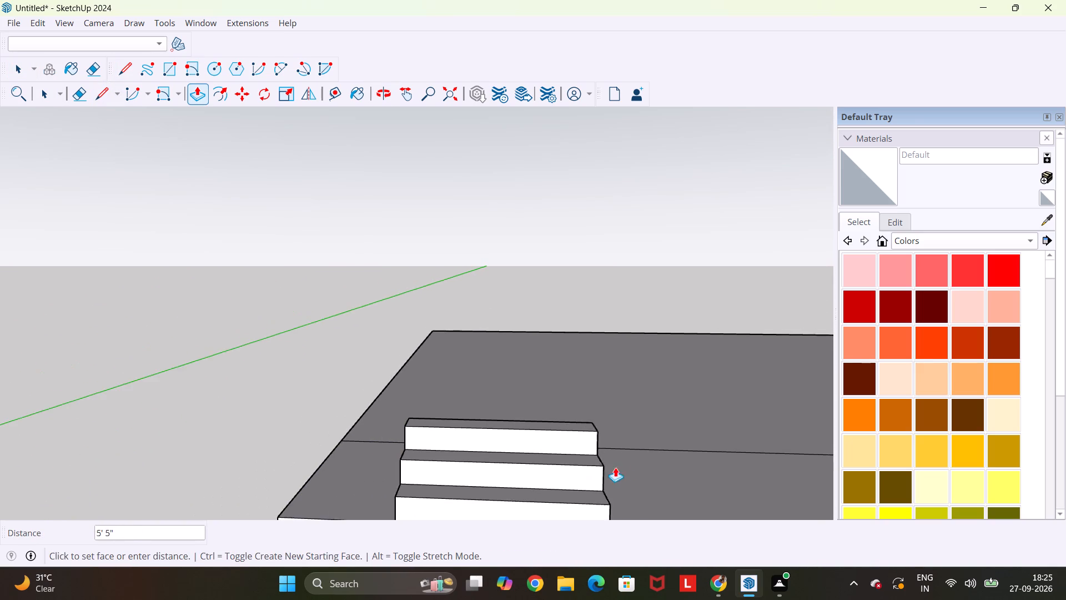
pyautogui.scroll(-5, 650, 464)
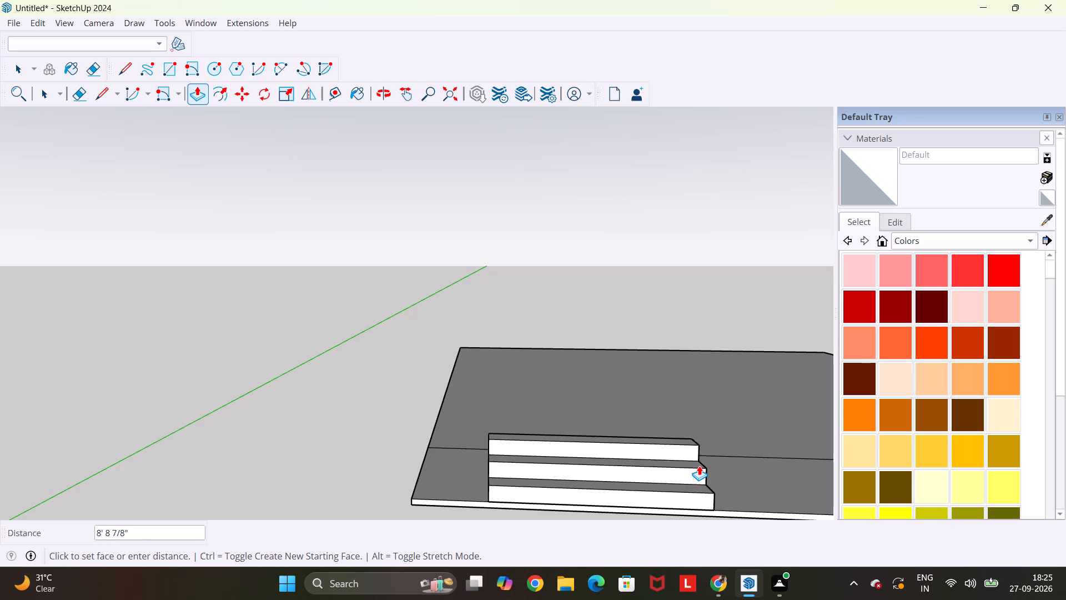
pyautogui.moveTo(699, 466); pyautogui.dragTo(815, 472, button='middle')
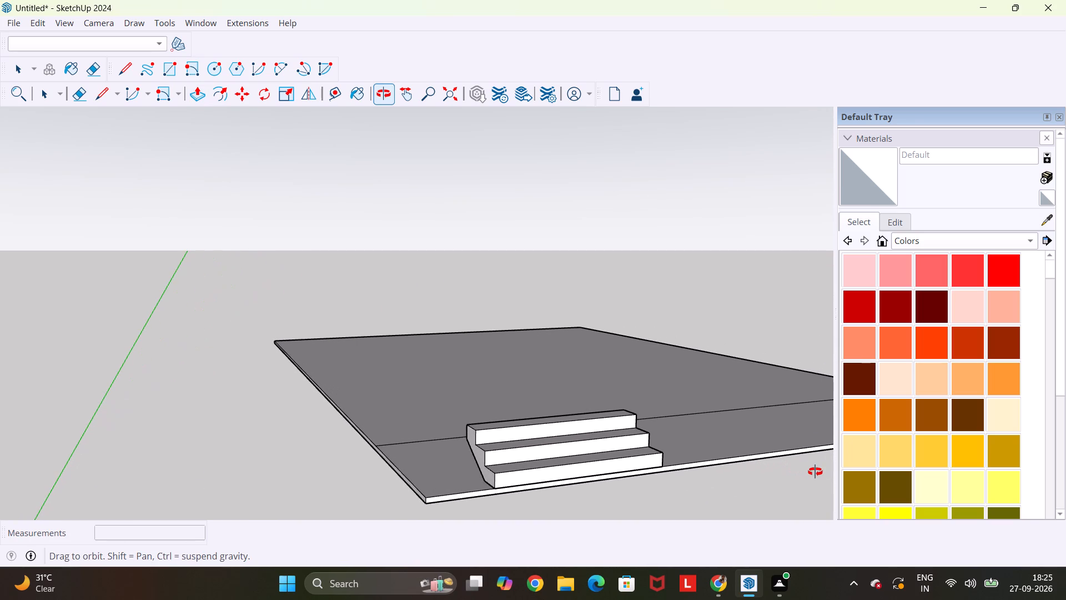
pyautogui.moveTo(815, 472); pyautogui.dragTo(814, 472, button='middle')
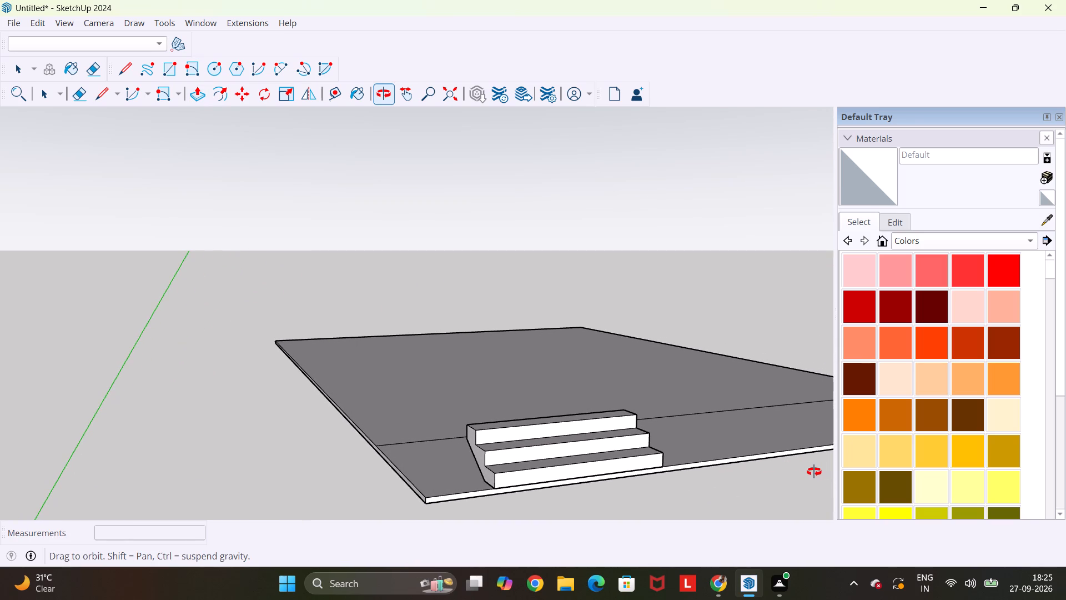
pyautogui.moveTo(814, 472); pyautogui.dragTo(669, 472, button='middle')
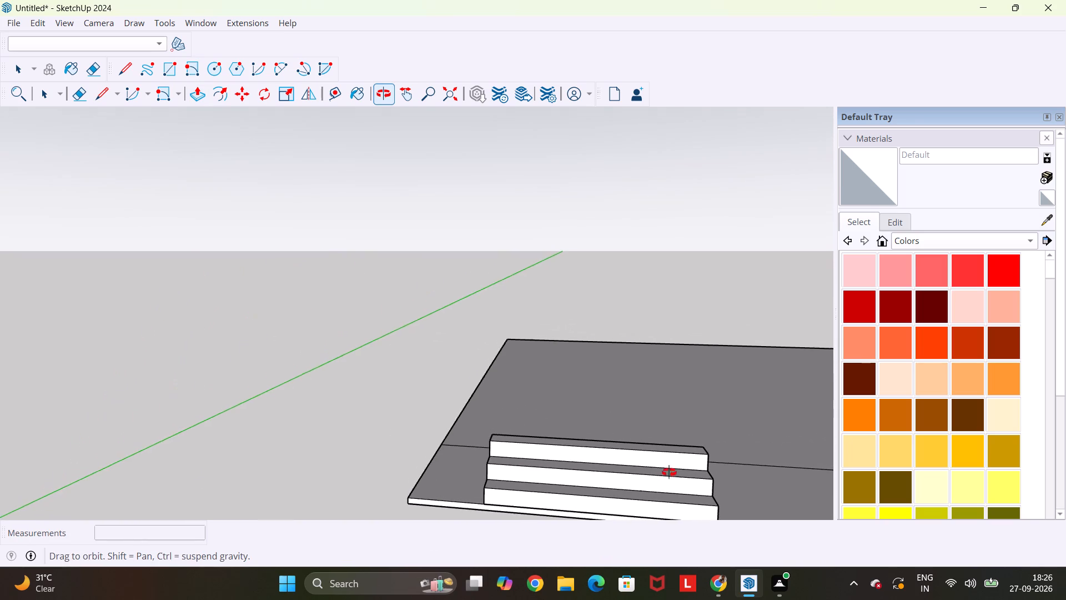
pyautogui.moveTo(669, 472); pyautogui.dragTo(686, 479, button='middle')
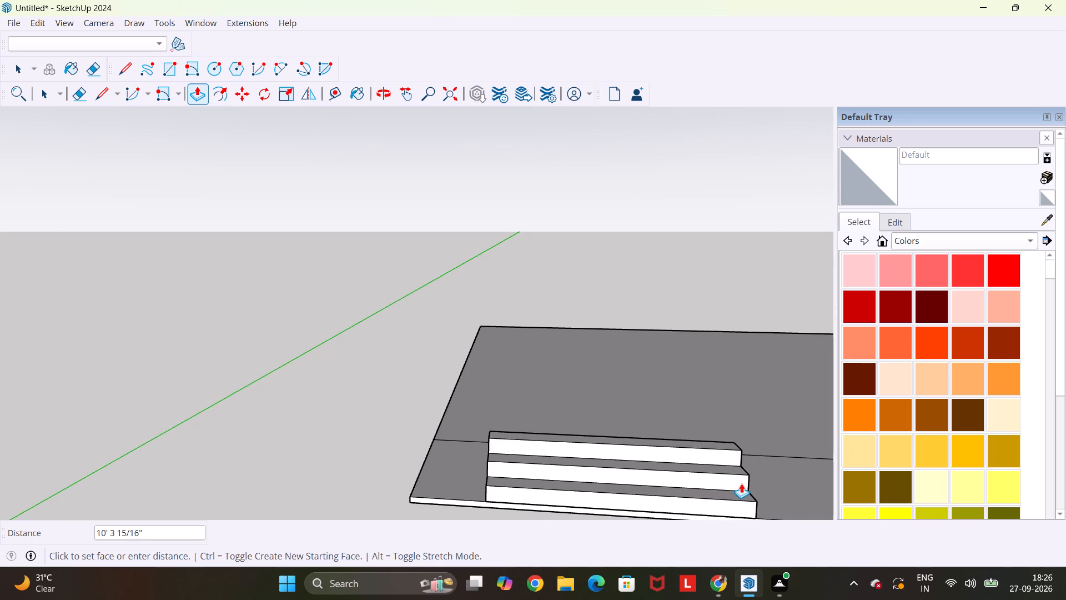
pyautogui.write("10'")
pyautogui.press('Return')
pyautogui.press('Escape')
pyautogui.press('space')
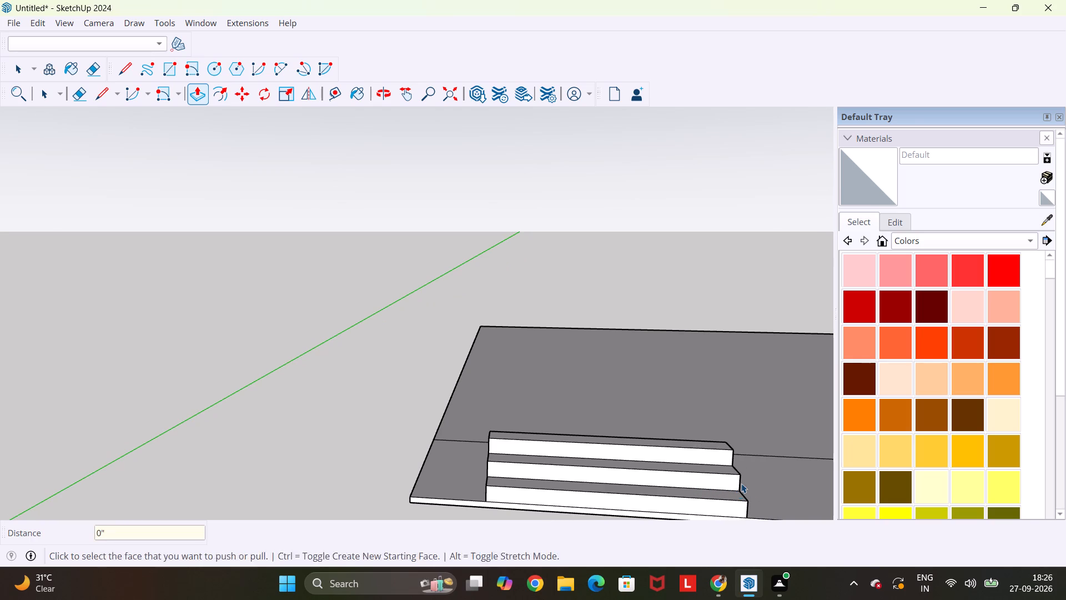
# Draw a vertical line at one end of the stair, from the top step's lower back corner down to the slab.
pyautogui.scroll(-9, 711, 496)
pyautogui.moveTo(632, 498); pyautogui.dragTo(801, 519, button='middle')
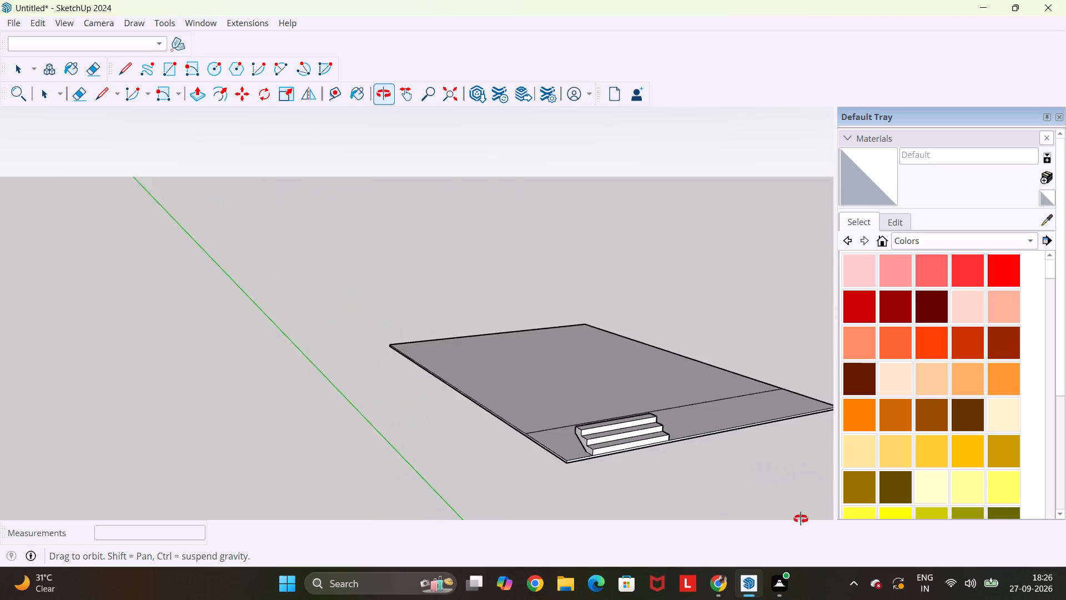
pyautogui.moveTo(801, 519); pyautogui.dragTo(842, 505, button='middle')
pyautogui.moveTo(481, 399); pyautogui.dragTo(650, 418, button='middle')
pyautogui.scroll(6, 594, 392)
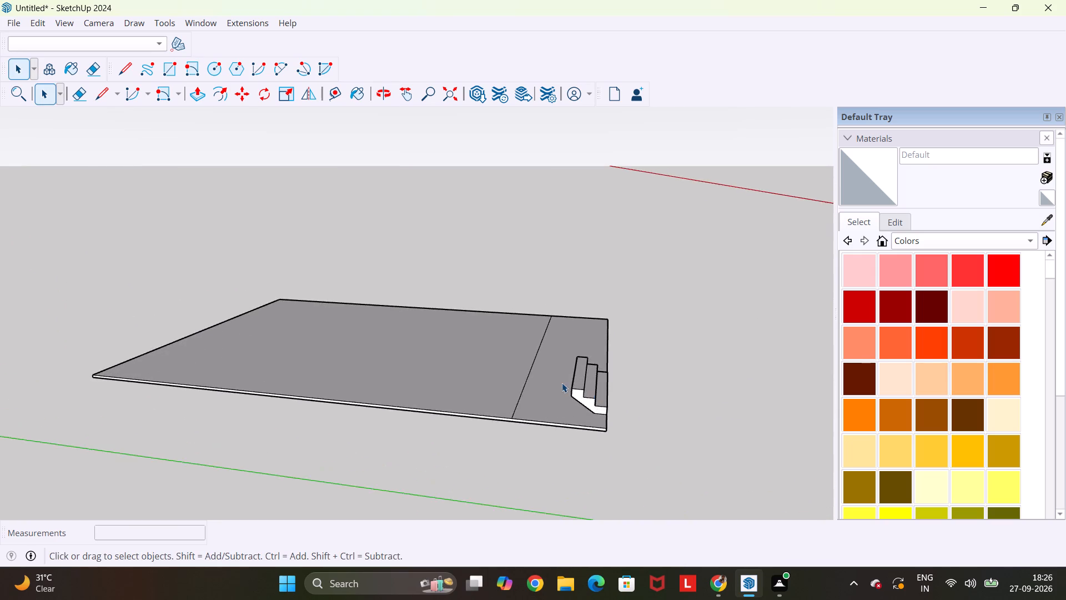
pyautogui.scroll(9, 562, 383)
pyautogui.scroll(-5, 613, 403)
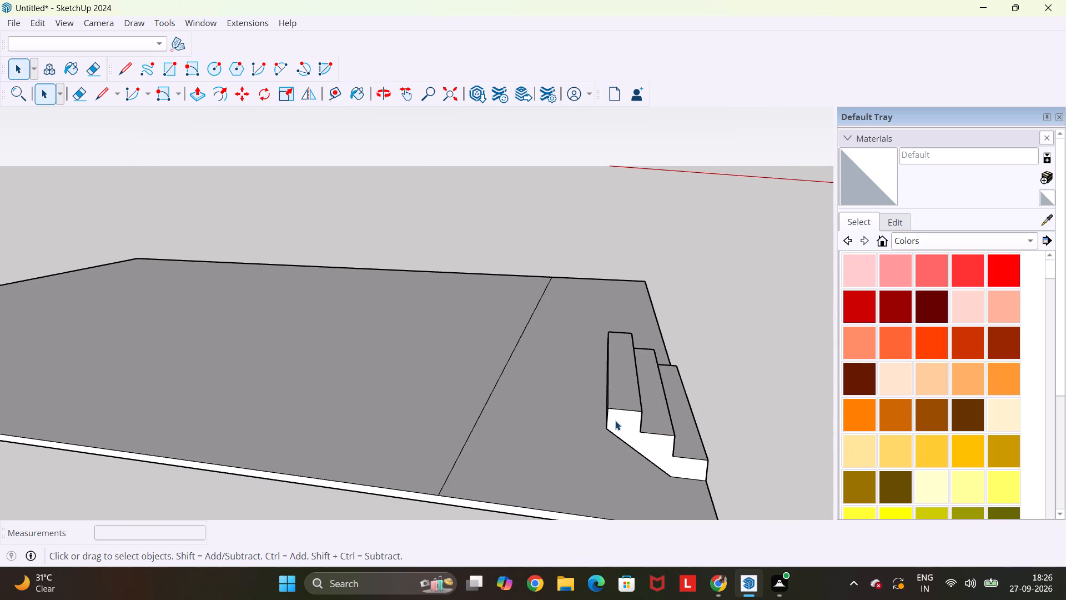
pyautogui.press('l')
pyautogui.click(607, 432)
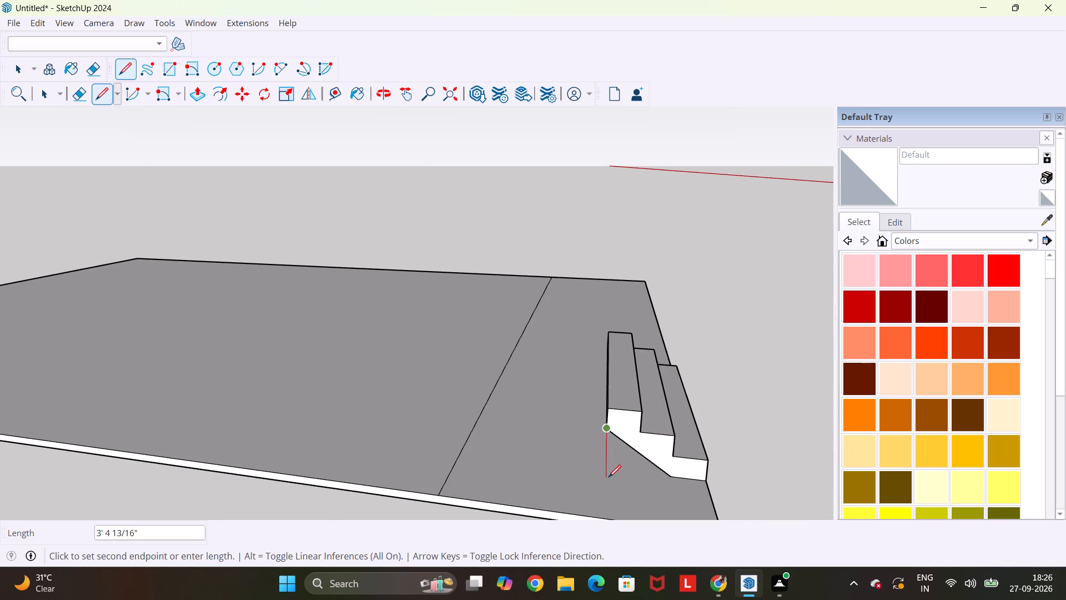
pyautogui.click(603, 472)
pyautogui.press('Escape')
pyautogui.press('space')
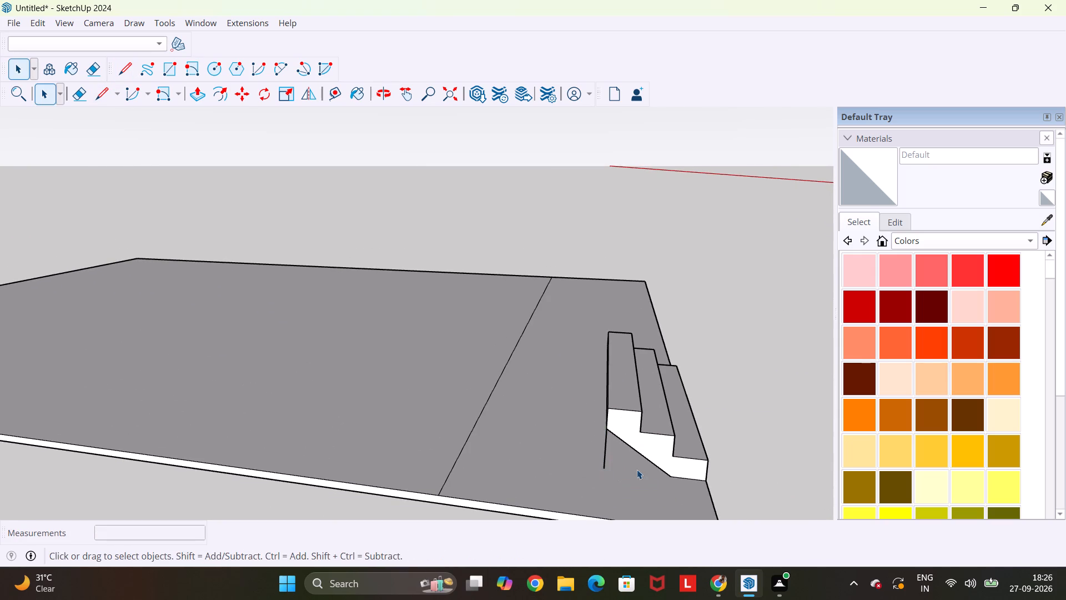
# Draw a matching vertical line at the stair's other end and join its foot to the first line's foot, closing the back face.
pyautogui.moveTo(655, 458); pyautogui.dragTo(139, 413, button='middle')
pyautogui.scroll(-4, 139, 414)
pyautogui.moveTo(474, 473); pyautogui.dragTo(466, 472, button='middle')
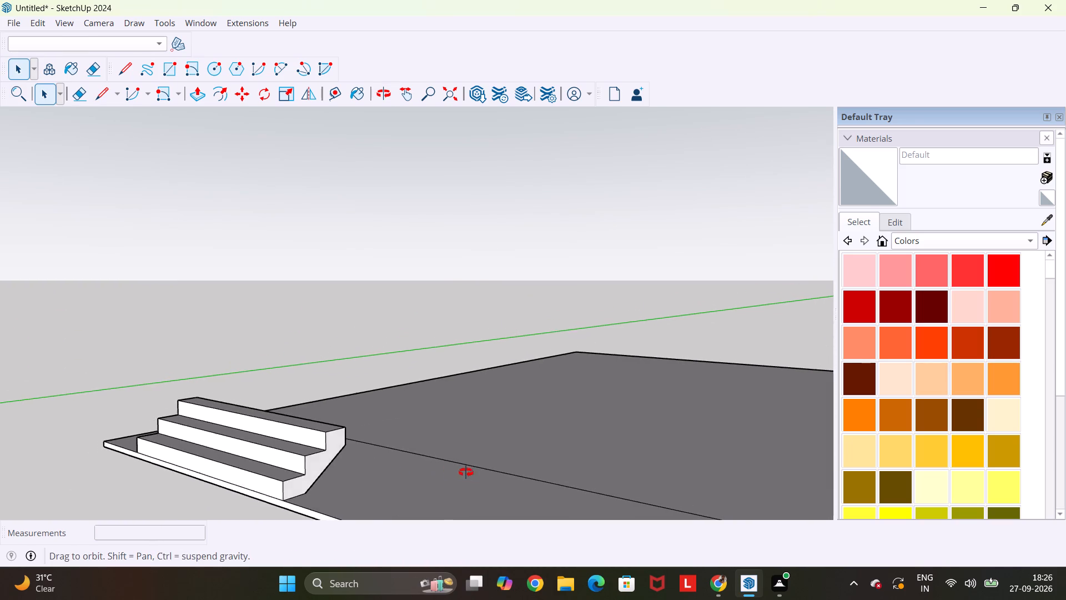
pyautogui.moveTo(466, 472); pyautogui.dragTo(207, 451, button='middle')
pyautogui.press('l')
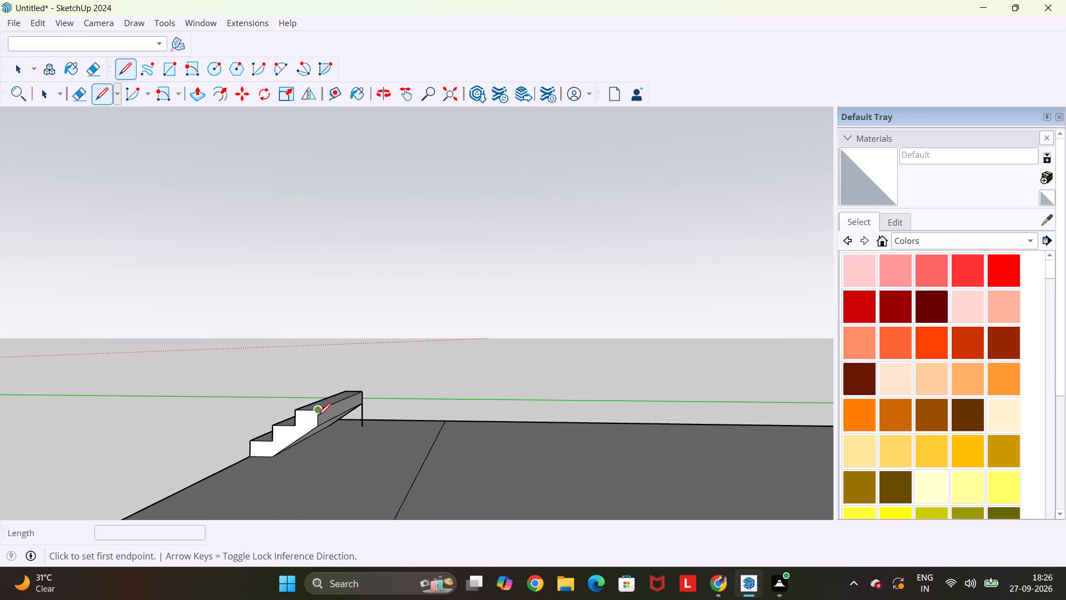
pyautogui.click(319, 422)
pyautogui.click(319, 463)
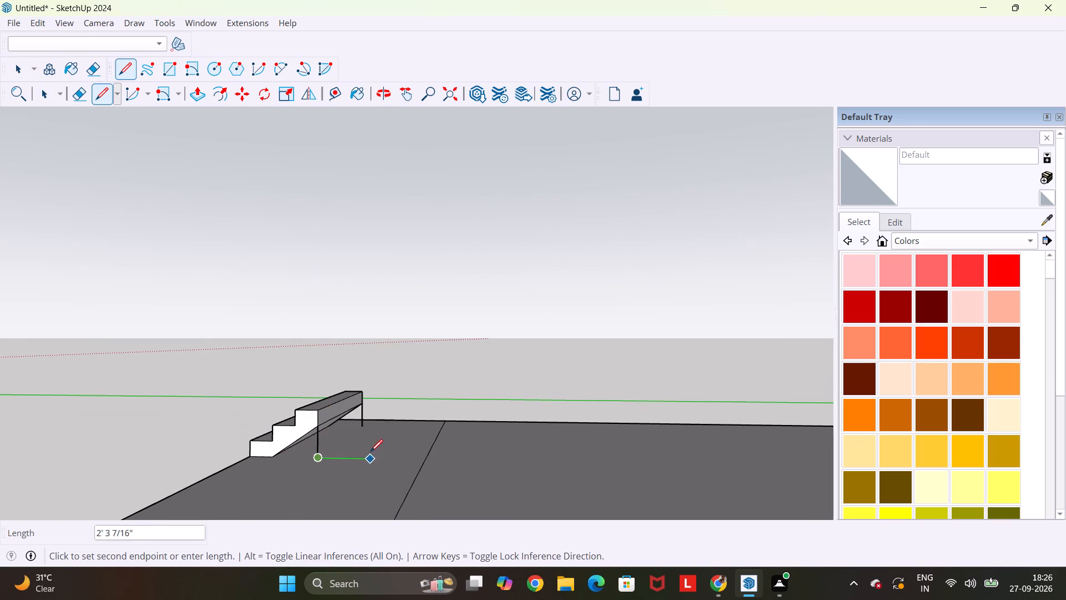
pyautogui.click(359, 427)
# Push/Pull the new back face 2' forward to the base end of the sloping underside, filling the gap beneath the stair.
pyautogui.moveTo(320, 452); pyautogui.dragTo(413, 434, button='middle')
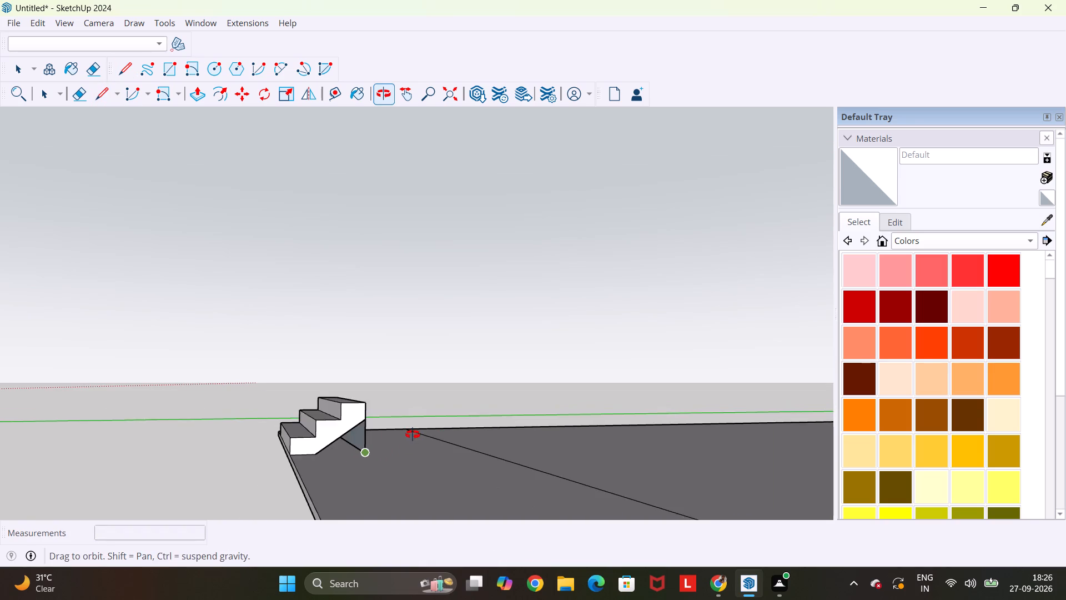
pyautogui.moveTo(413, 434); pyautogui.dragTo(370, 427, button='middle')
pyautogui.press('p')
pyautogui.scroll(9, 314, 434)
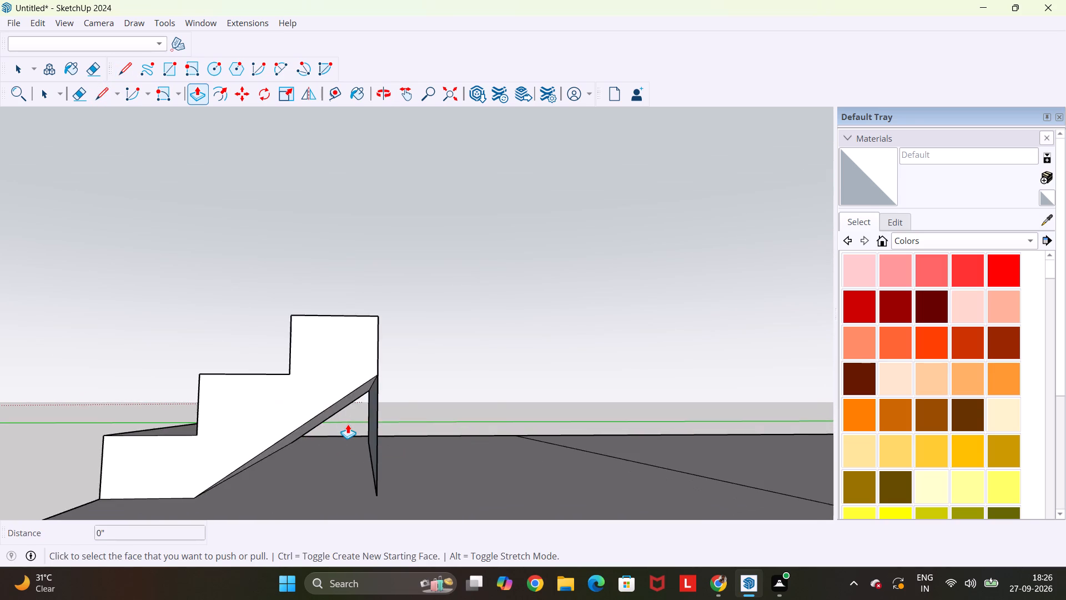
pyautogui.moveTo(346, 424); pyautogui.dragTo(389, 429, button='middle')
pyautogui.moveTo(399, 433); pyautogui.dragTo(349, 415, button='middle')
pyautogui.moveTo(379, 432); pyautogui.dragTo(419, 438, button='middle')
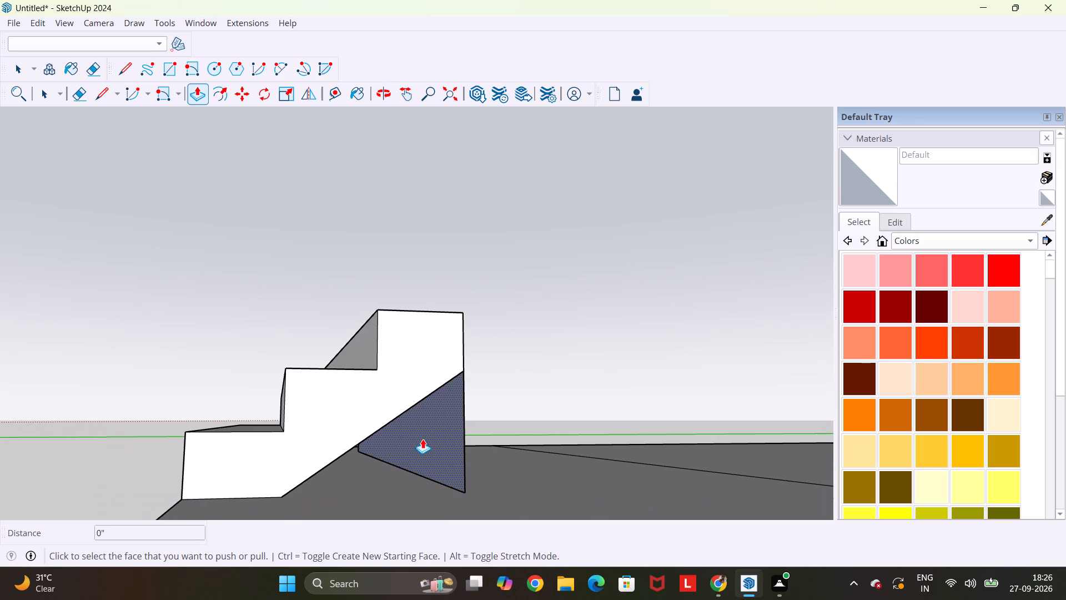
pyautogui.click(435, 434)
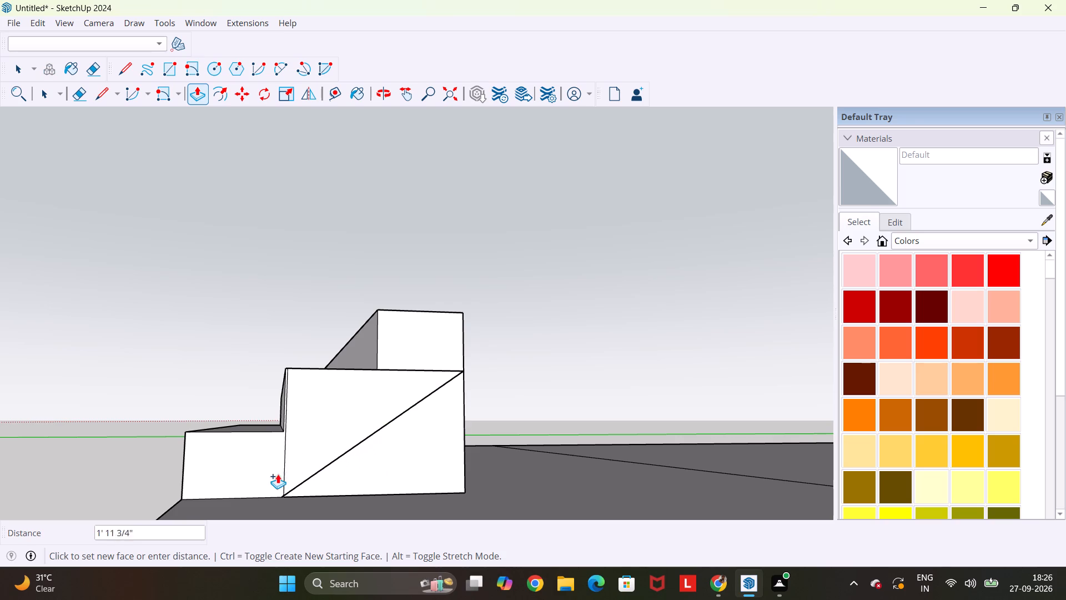
pyautogui.click(284, 499)
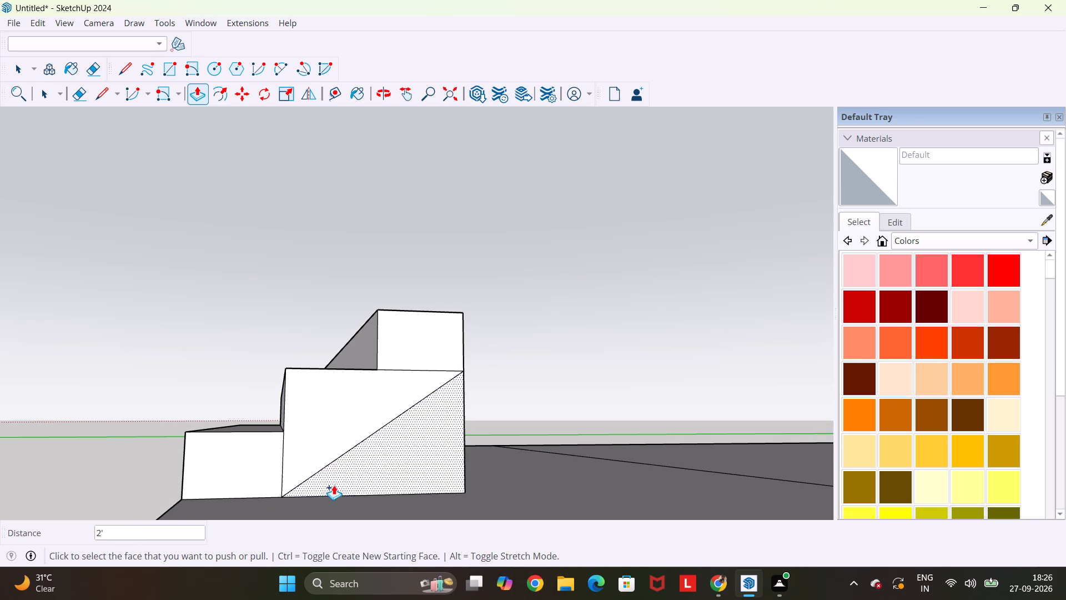
# Erase the leftover diagonal edge on the stair's end face and the horizontal edge across its back face.
pyautogui.scroll(-3, 366, 481)
pyautogui.press('Escape')
pyautogui.press('space')
pyautogui.press('e')
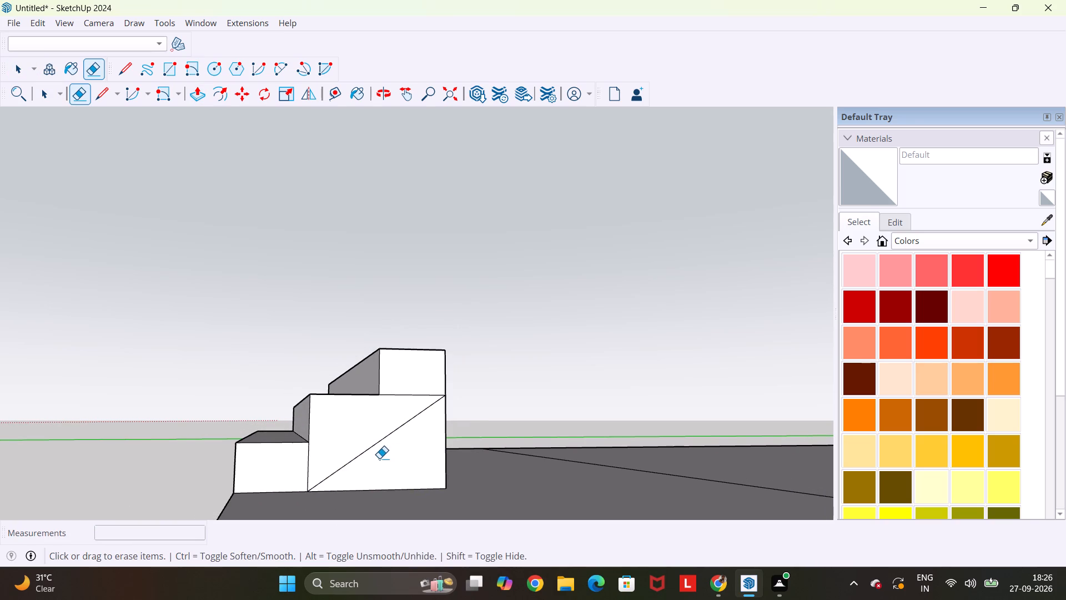
pyautogui.click(374, 447)
pyautogui.scroll(-1, 492, 444)
pyautogui.moveTo(497, 442); pyautogui.dragTo(67, 509, button='middle')
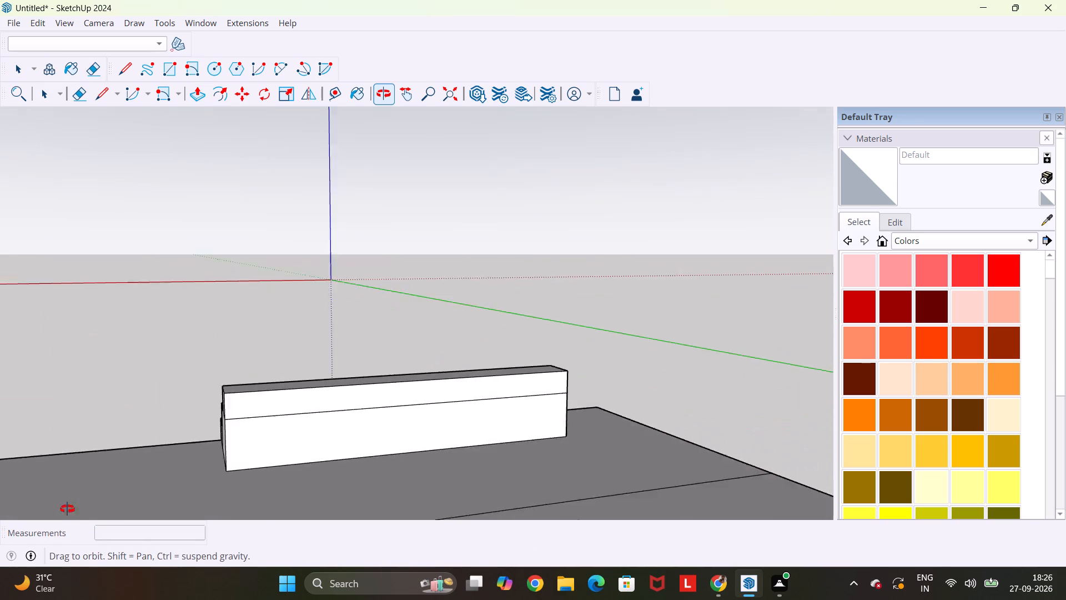
pyautogui.moveTo(67, 509); pyautogui.dragTo(19, 509, button='middle')
pyautogui.click(409, 406)
# Erase the leftover diagonal, horizontal and vertical edges on the stair's opposite end face.
pyautogui.moveTo(701, 401); pyautogui.dragTo(540, 411, button='middle')
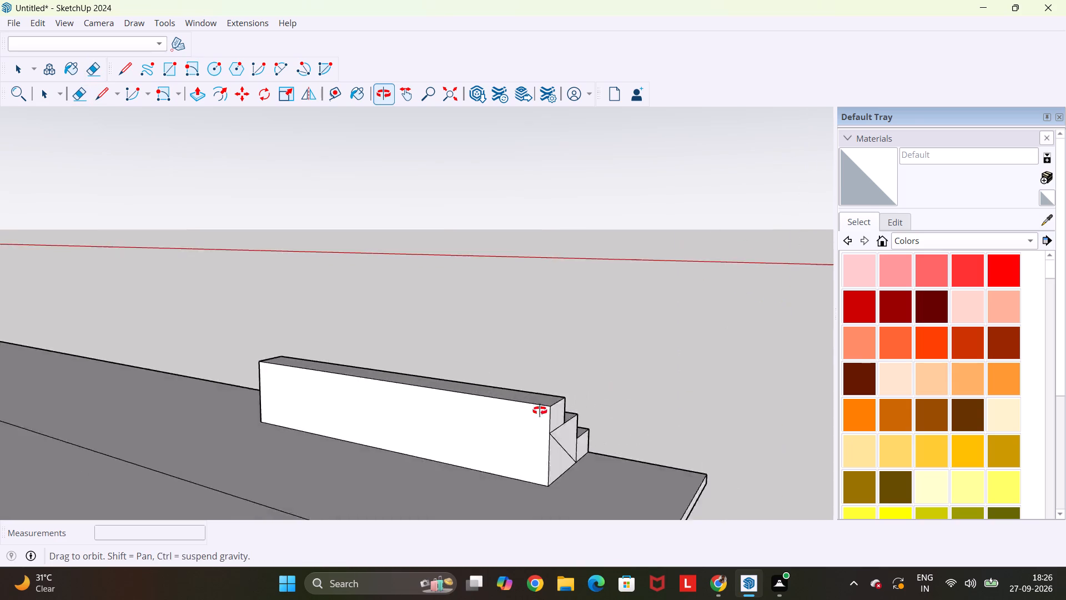
pyautogui.moveTo(540, 411); pyautogui.dragTo(368, 409, button='middle')
pyautogui.scroll(4, 459, 452)
pyautogui.click(419, 467)
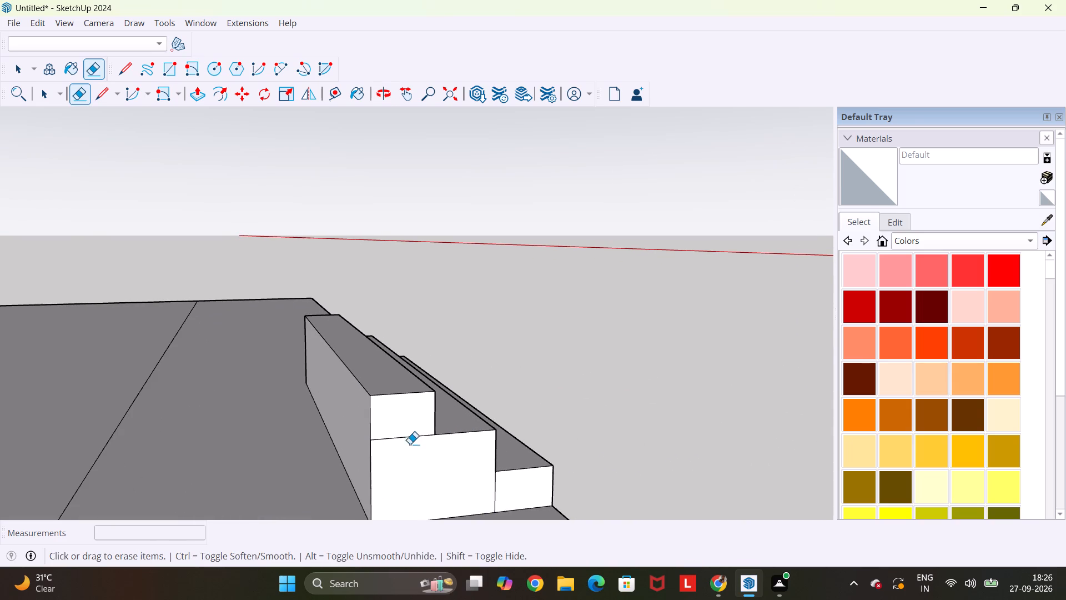
pyautogui.click(410, 436)
pyautogui.click(496, 495)
# Draw a line about 36' 10" long on the slab from the stair's back bottom corner, along its back, to the slab's far side edge.
pyautogui.moveTo(622, 442); pyautogui.dragTo(575, 438, button='middle')
pyautogui.scroll(-3, 575, 438)
pyautogui.scroll(-12, 495, 454)
pyautogui.moveTo(461, 469); pyautogui.dragTo(410, 472, button='middle')
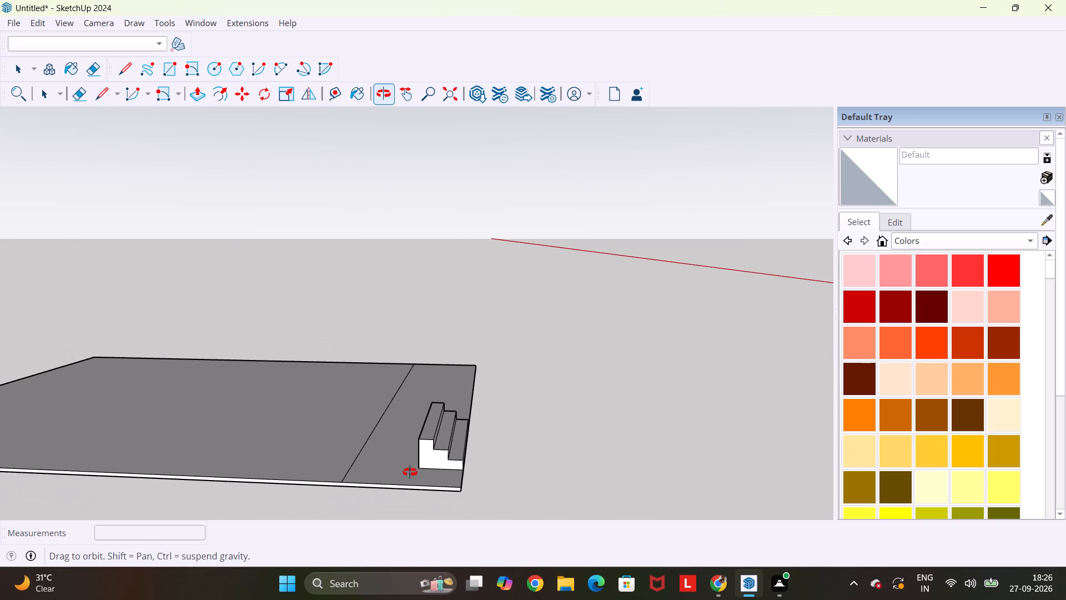
pyautogui.moveTo(410, 472); pyautogui.dragTo(447, 487, button='middle')
pyautogui.press('l')
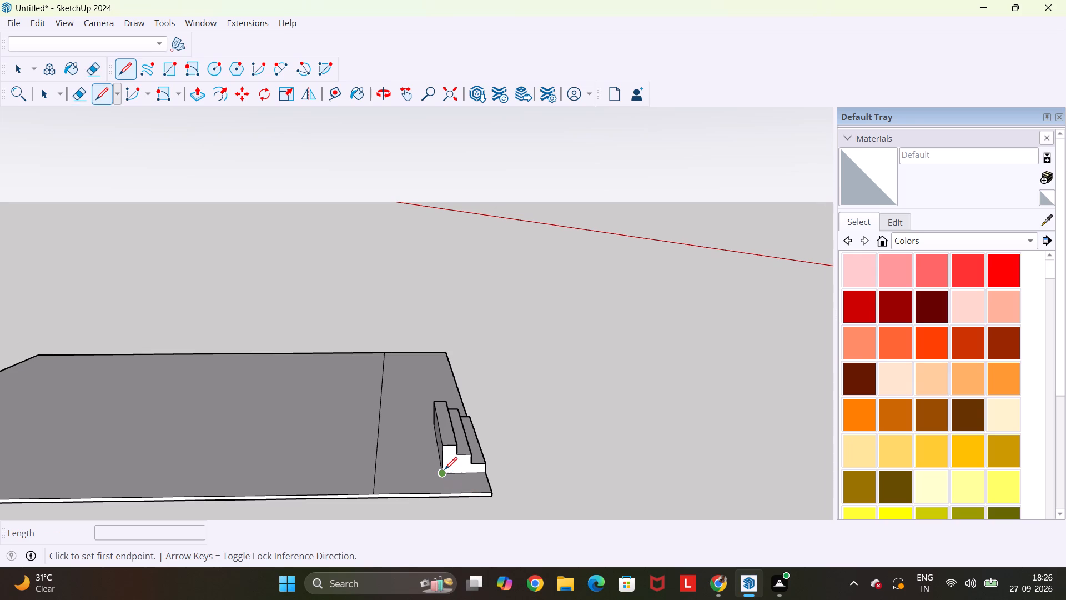
pyautogui.click(445, 469)
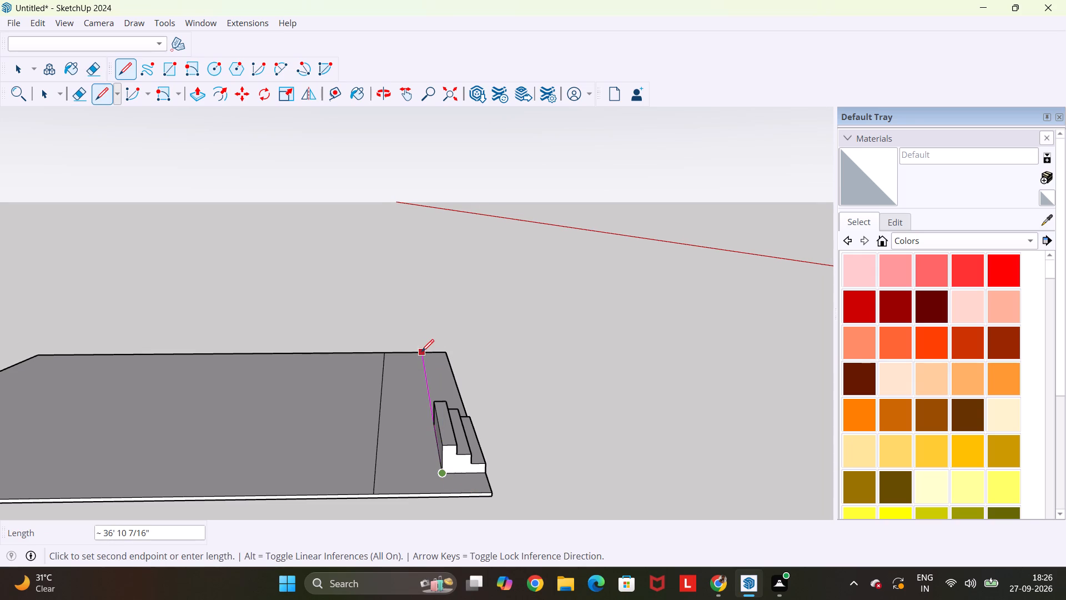
pyautogui.click(421, 352)
pyautogui.scroll(4, 420, 351)
pyautogui.press('Escape')
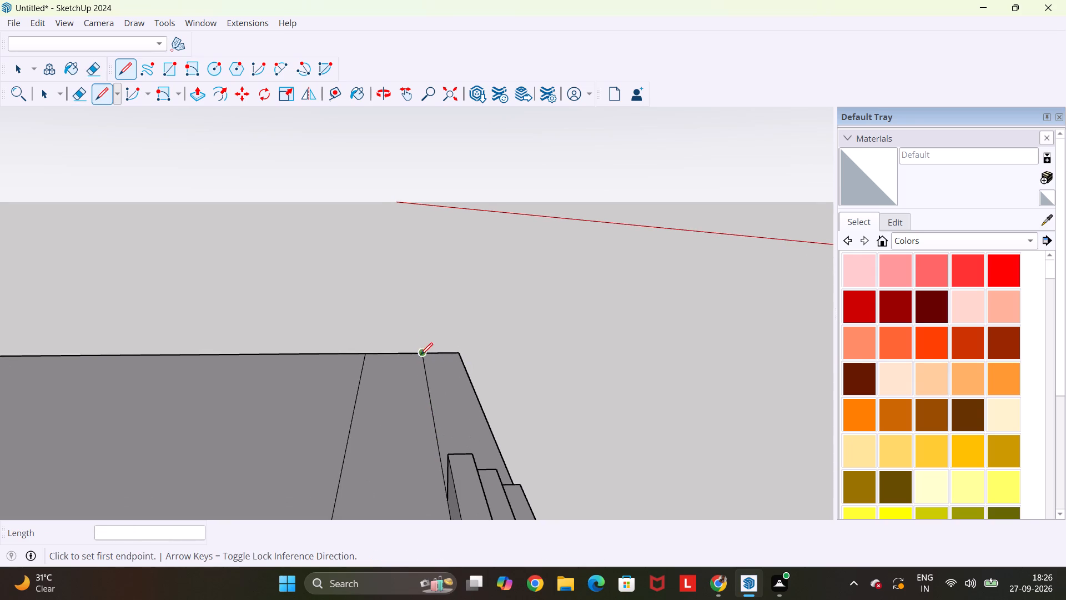
pyautogui.press('space')
# Measure the stair's depth along its base from the front bottom corner to the back bottom corner with Tape Measure.
pyautogui.scroll(-9, 464, 403)
pyautogui.moveTo(543, 482); pyautogui.dragTo(260, 461, button='middle')
pyautogui.scroll(-1, 290, 418)
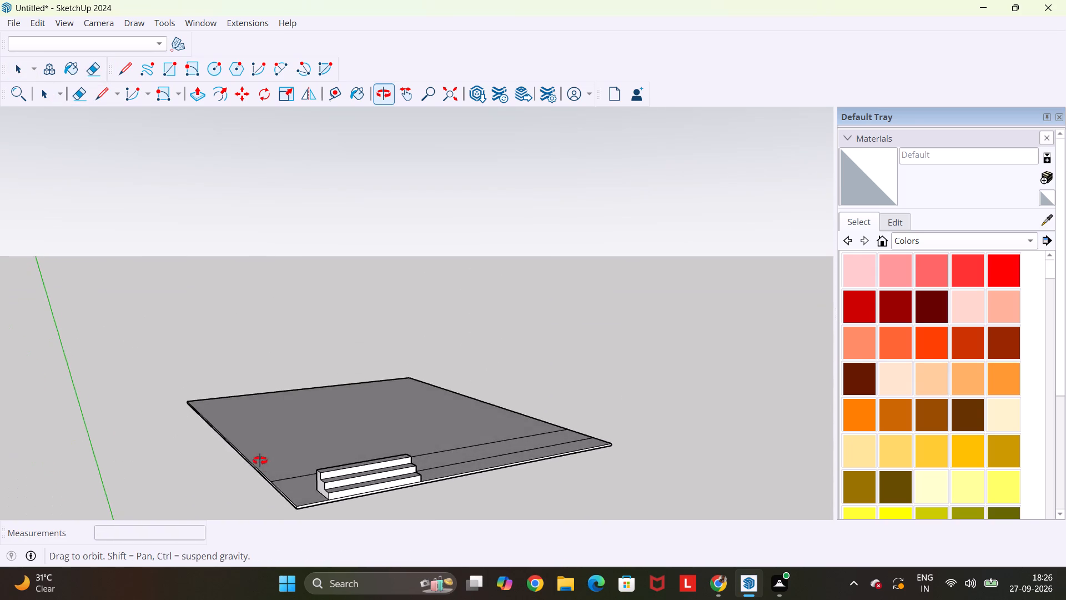
pyautogui.moveTo(260, 461); pyautogui.dragTo(263, 473, button='middle')
pyautogui.scroll(6, 338, 491)
pyautogui.press('t')
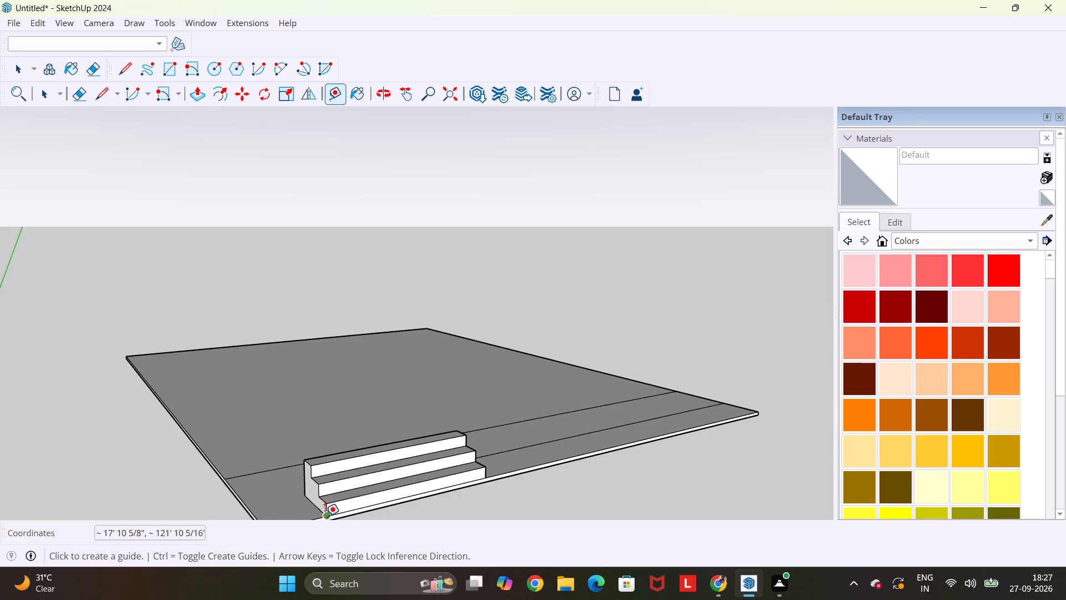
pyautogui.click(325, 516)
pyautogui.click(303, 493)
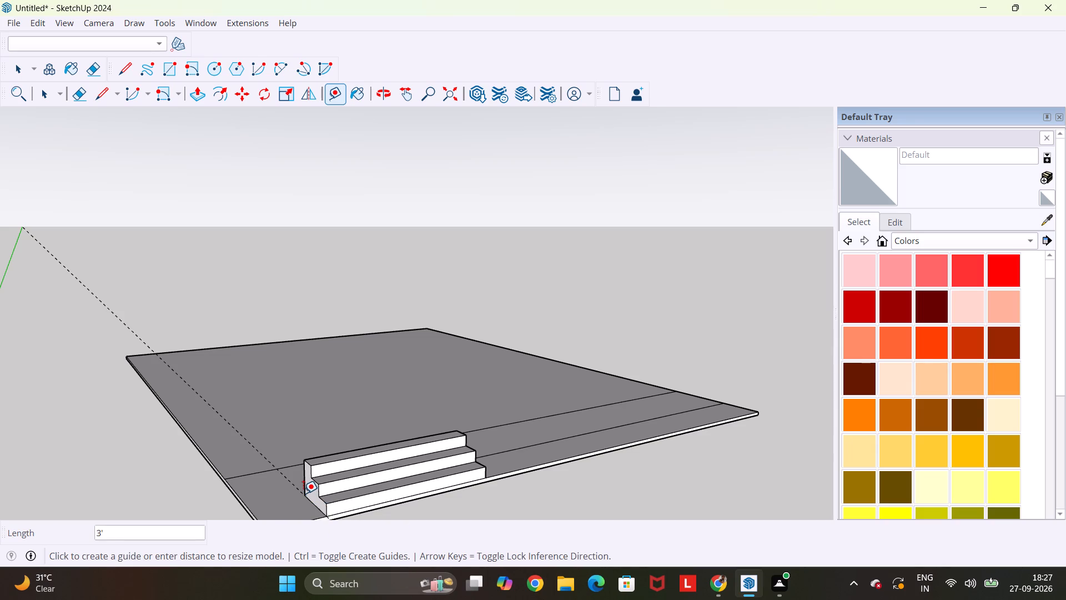
# Measure from the stair's back bottom corner to the line across the slab behind it with Tape Measure.
pyautogui.moveTo(303, 493); pyautogui.dragTo(511, 466, button='middle')
pyautogui.scroll(-7, 502, 460)
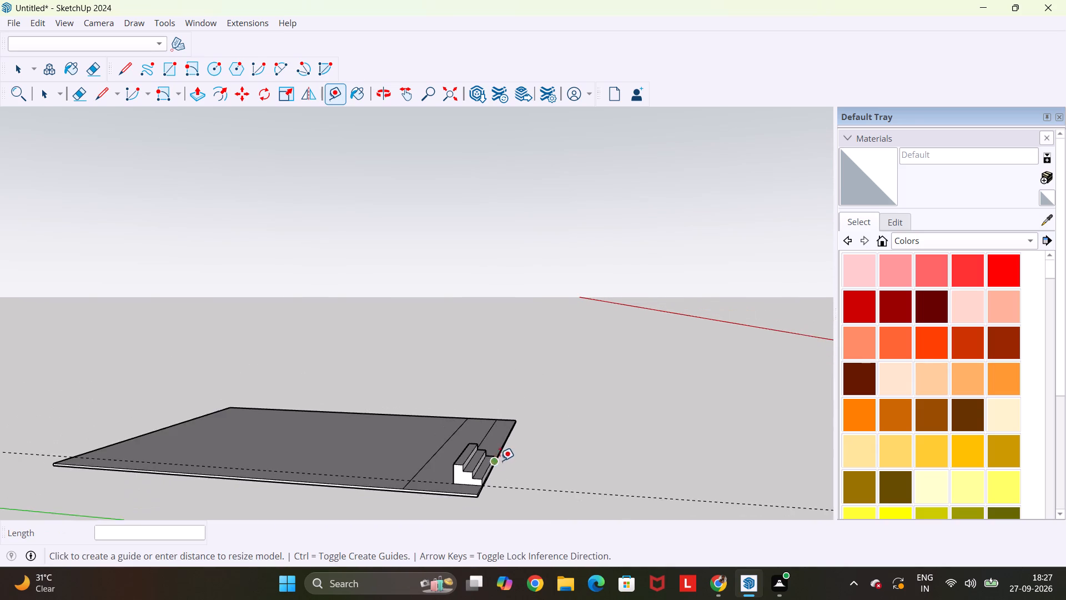
pyautogui.scroll(-1, 420, 509)
pyautogui.scroll(6, 444, 477)
pyautogui.click(457, 491)
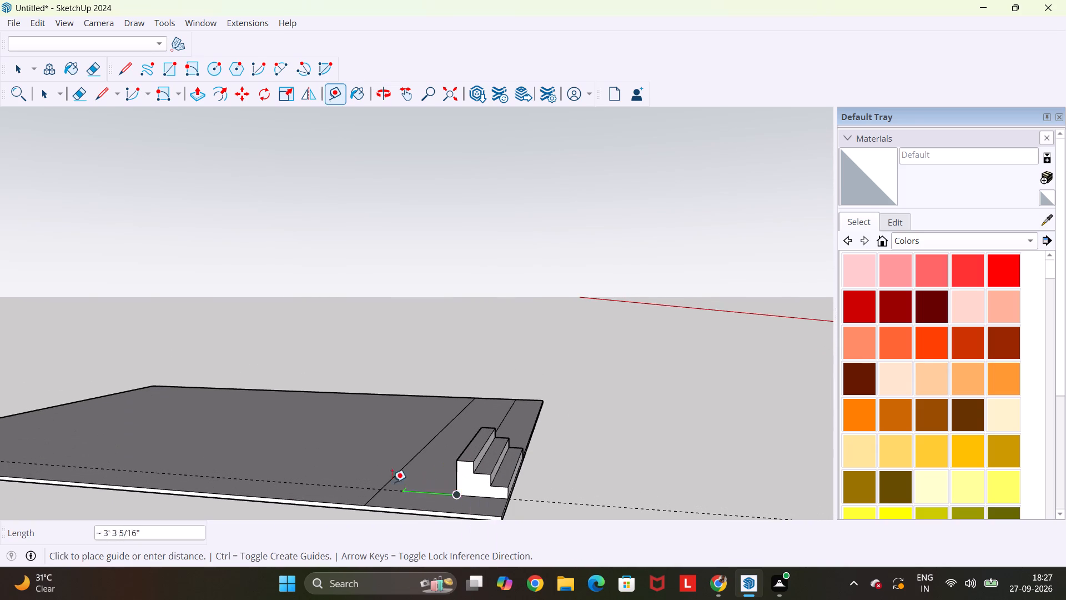
pyautogui.click(381, 487)
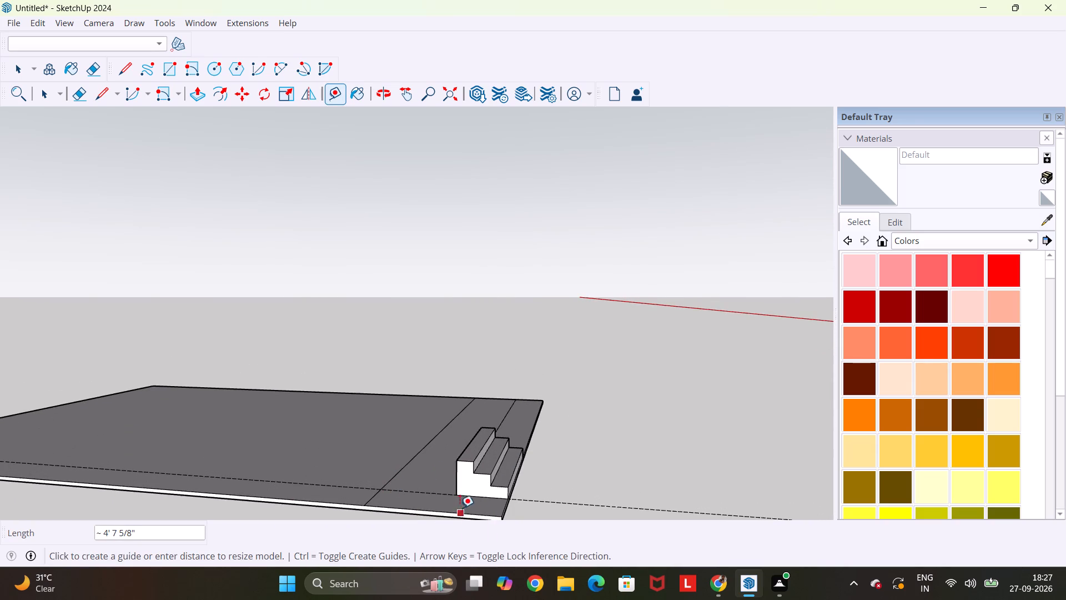
# Place a guide across the slab along the stair's back, through the stair's back bottom corner.
pyautogui.click(446, 512)
pyautogui.click(457, 491)
pyautogui.press('Escape')
pyautogui.press('space')
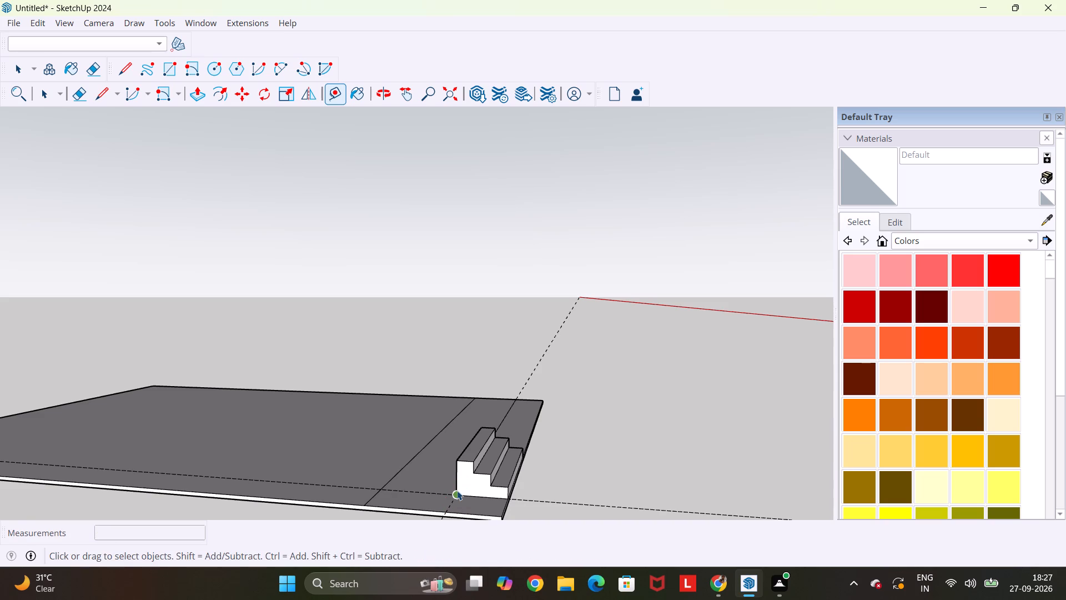
# Delete the two overlapping guides that run along the stair's end face, perpendicular to its back.
pyautogui.click(430, 493)
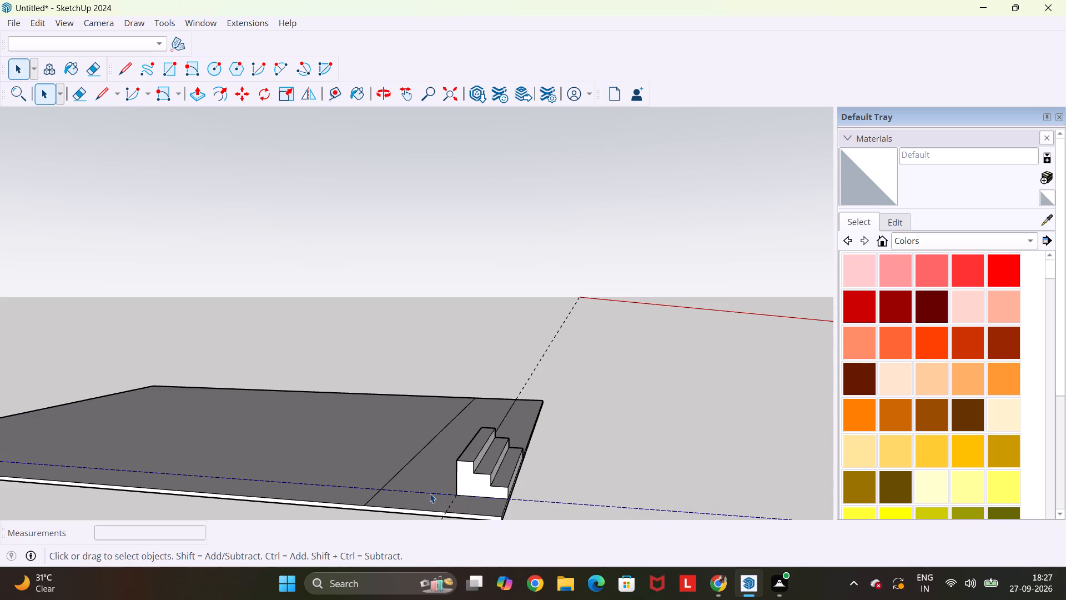
pyautogui.press('Delete')
pyautogui.click(430, 492)
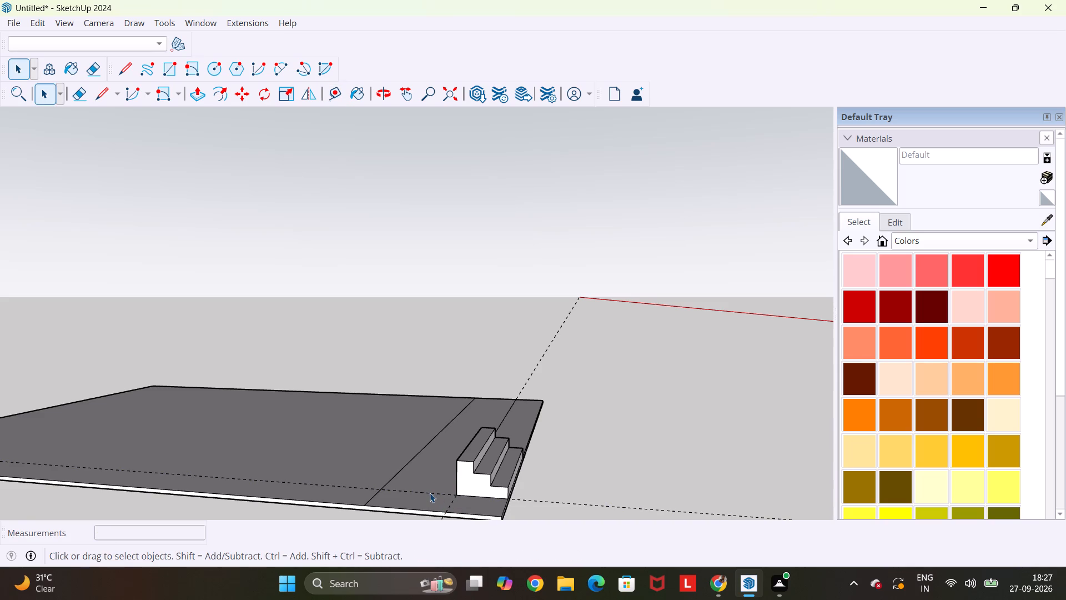
pyautogui.press('Delete')
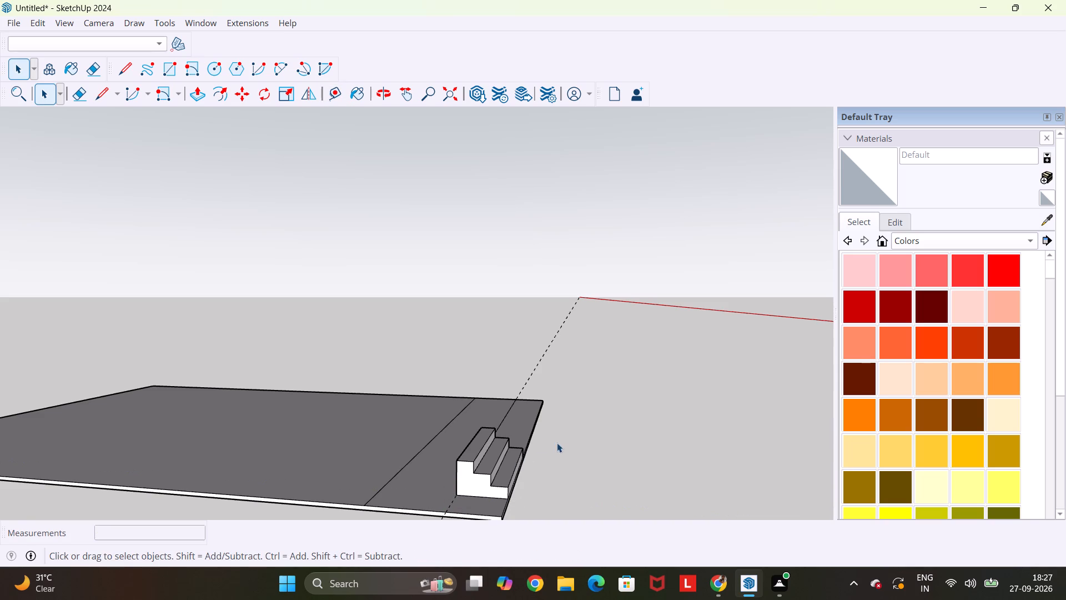
# Draw a line about 3' 2" long on the slab from the stair's back bottom corner, along the guide, to the near side edge.
pyautogui.moveTo(498, 431); pyautogui.dragTo(220, 494, button='middle')
pyautogui.scroll(-1, 223, 494)
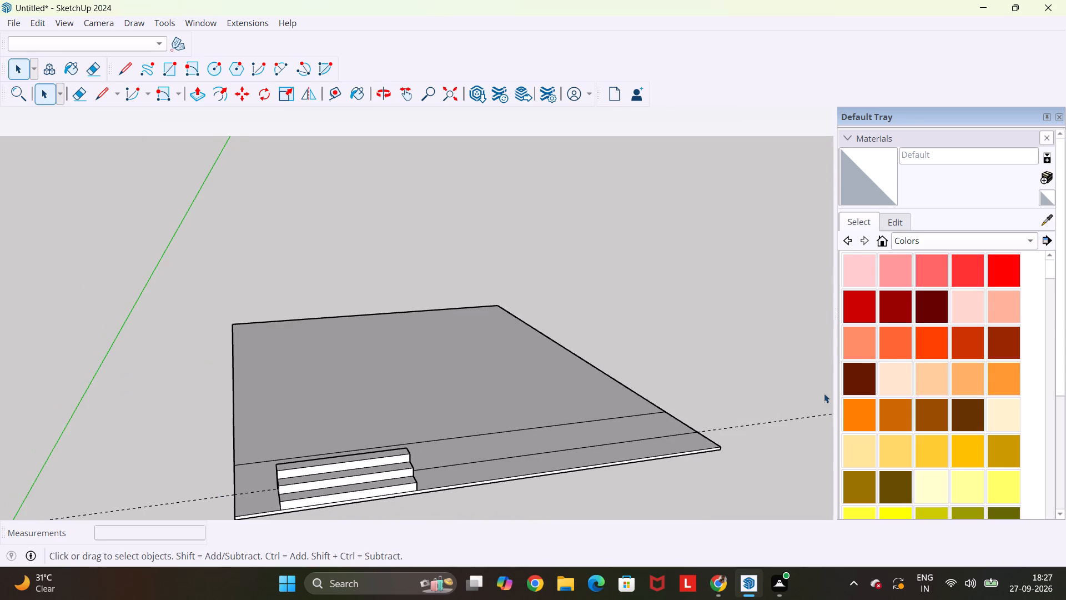
pyautogui.scroll(20, 720, 424)
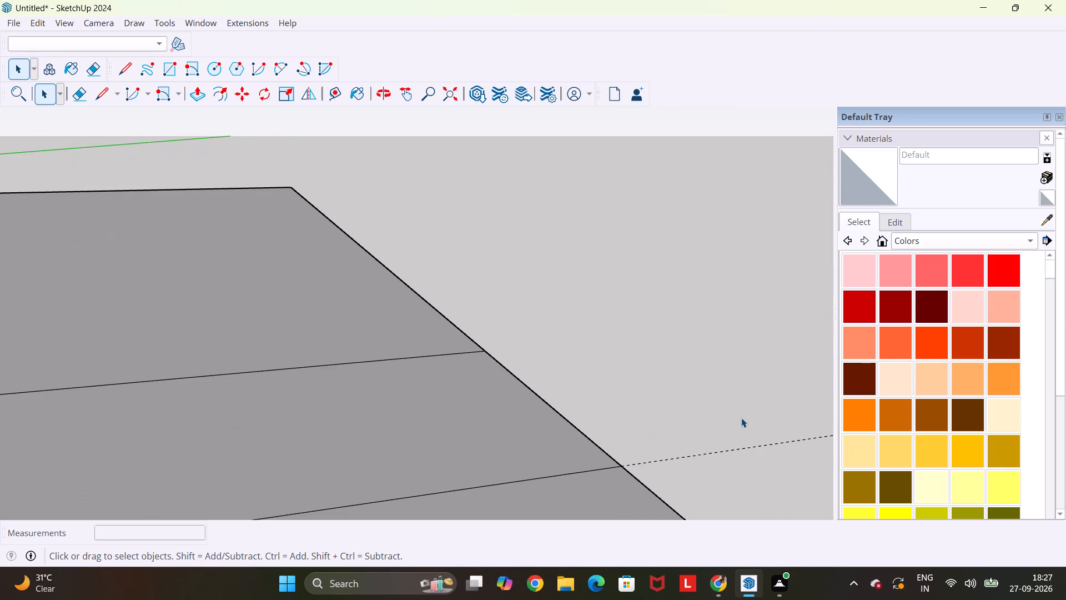
pyautogui.press('Escape')
pyautogui.press('space')
pyautogui.press('Escape')
pyautogui.press('Escape')
pyautogui.press('Escape')
pyautogui.press('space')
pyautogui.scroll(-10, 718, 418)
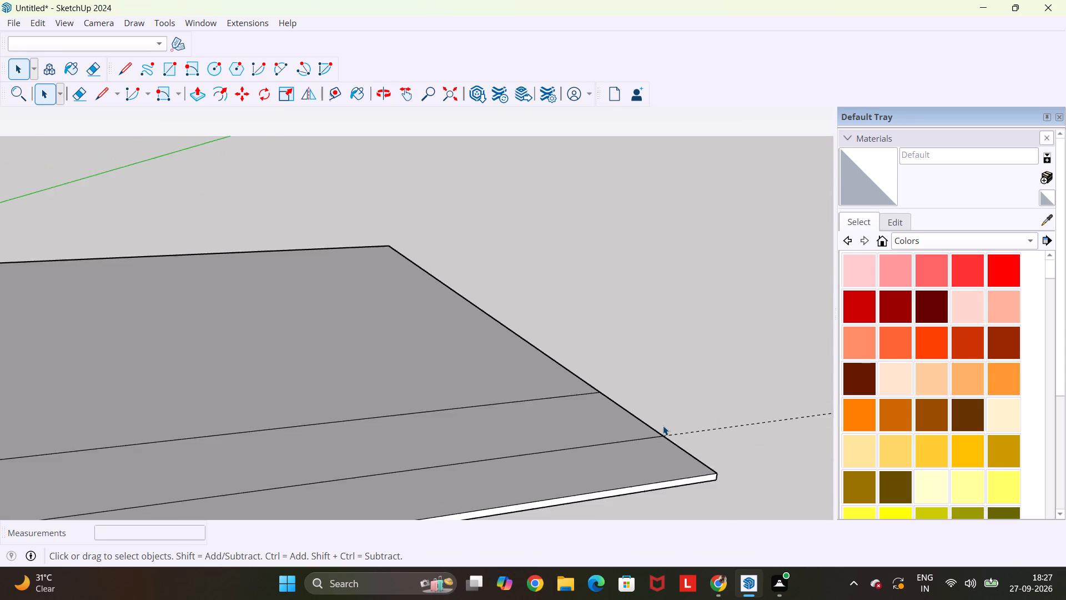
pyautogui.scroll(-16, 663, 426)
pyautogui.moveTo(628, 453); pyautogui.dragTo(511, 494, button='middle')
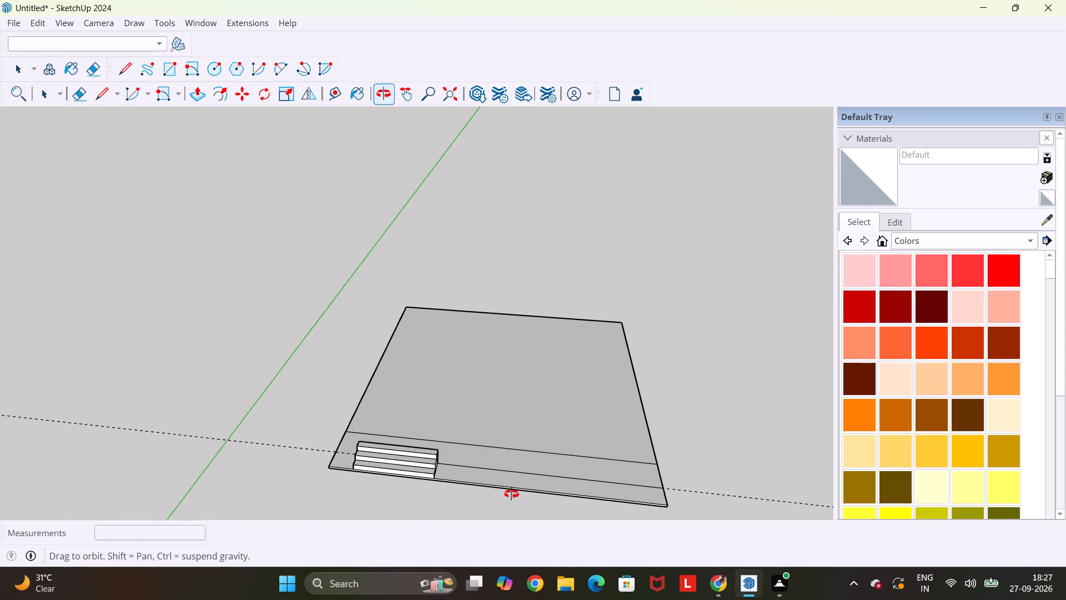
pyautogui.moveTo(511, 494); pyautogui.dragTo(984, 464, button='middle')
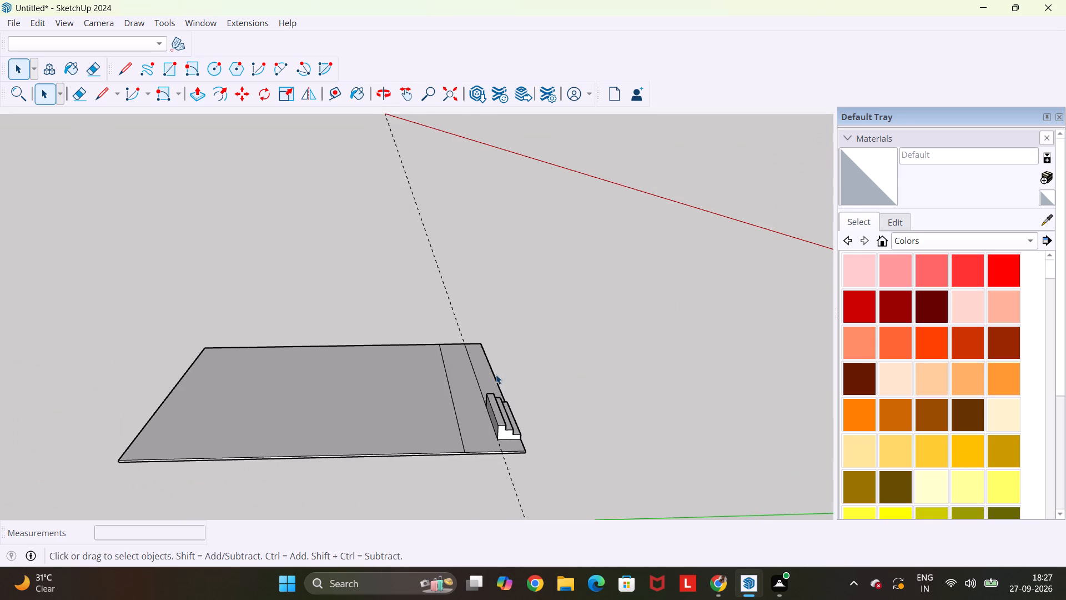
pyautogui.scroll(4, 496, 374)
pyautogui.press('l')
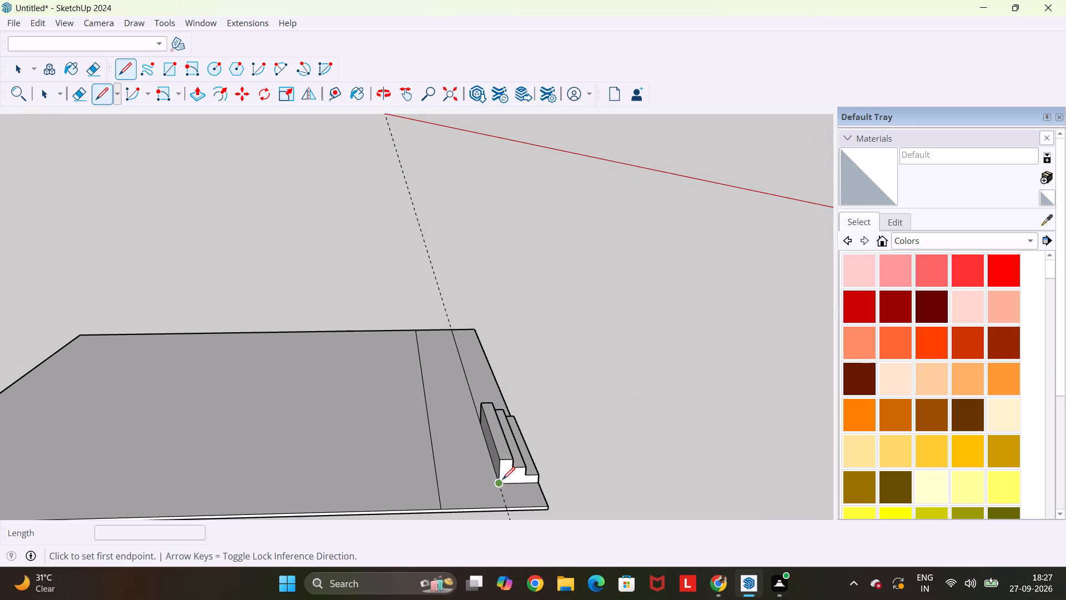
pyautogui.click(502, 479)
pyautogui.scroll(5, 510, 507)
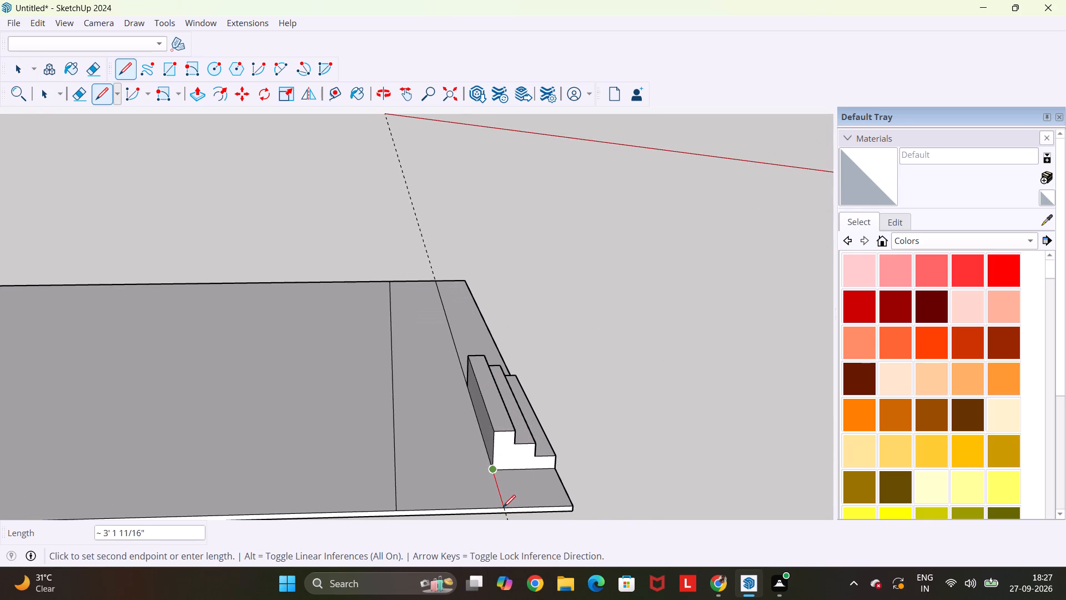
pyautogui.click(503, 507)
pyautogui.press('Escape')
pyautogui.press('space')
# Delete the line across the slab behind the stair.
pyautogui.scroll(-5, 463, 469)
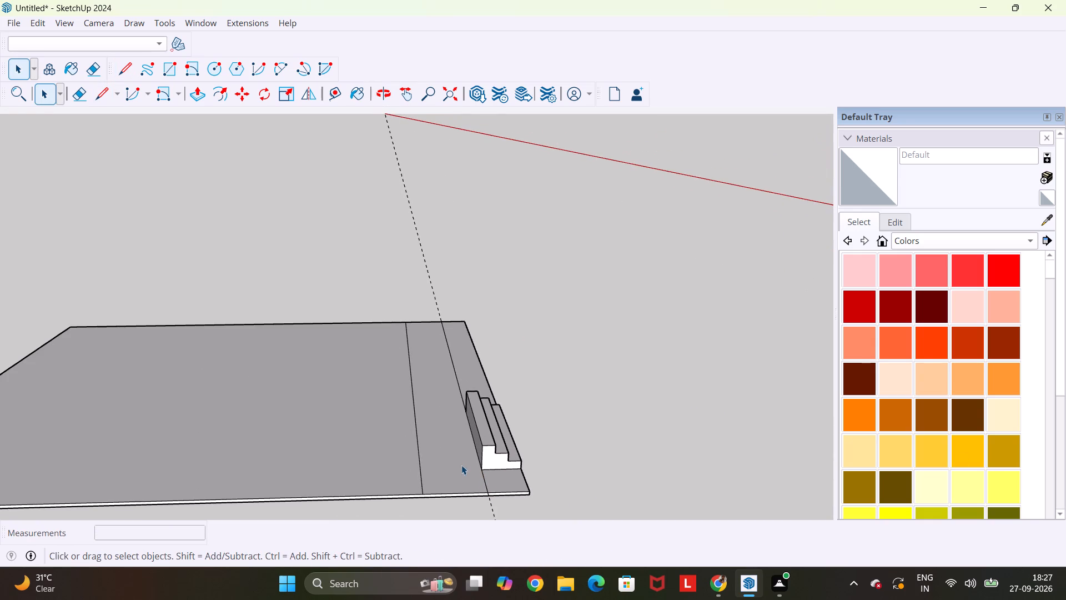
pyautogui.click(418, 451)
pyautogui.scroll(-1, 418, 449)
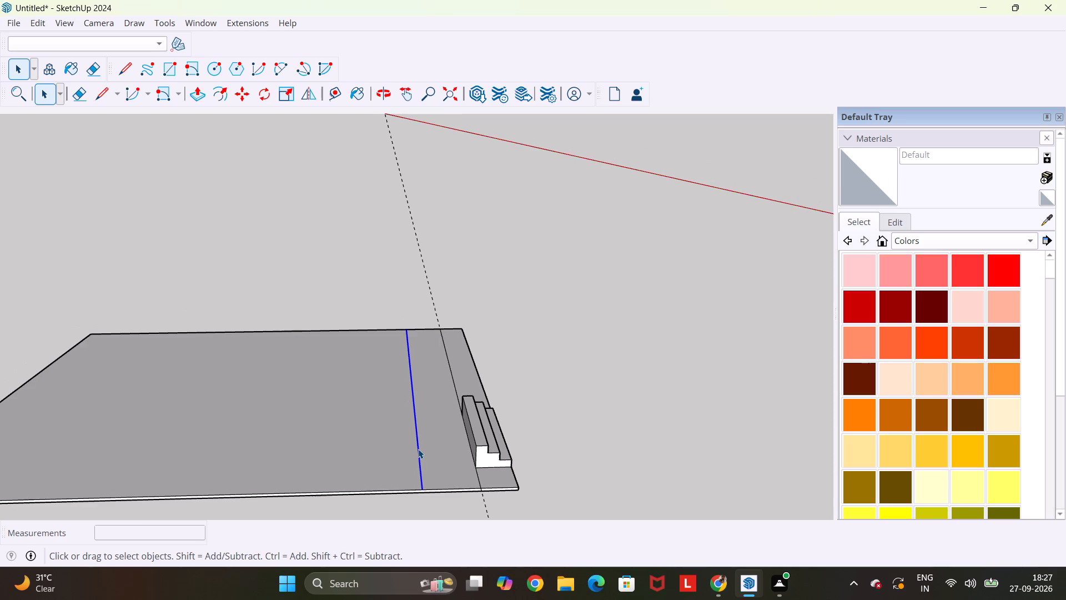
pyautogui.press('Delete')
# Push/Pull the slab area behind the stair up about 2' to the level of the stair's top step.
pyautogui.moveTo(520, 433); pyautogui.dragTo(456, 407, button='middle')
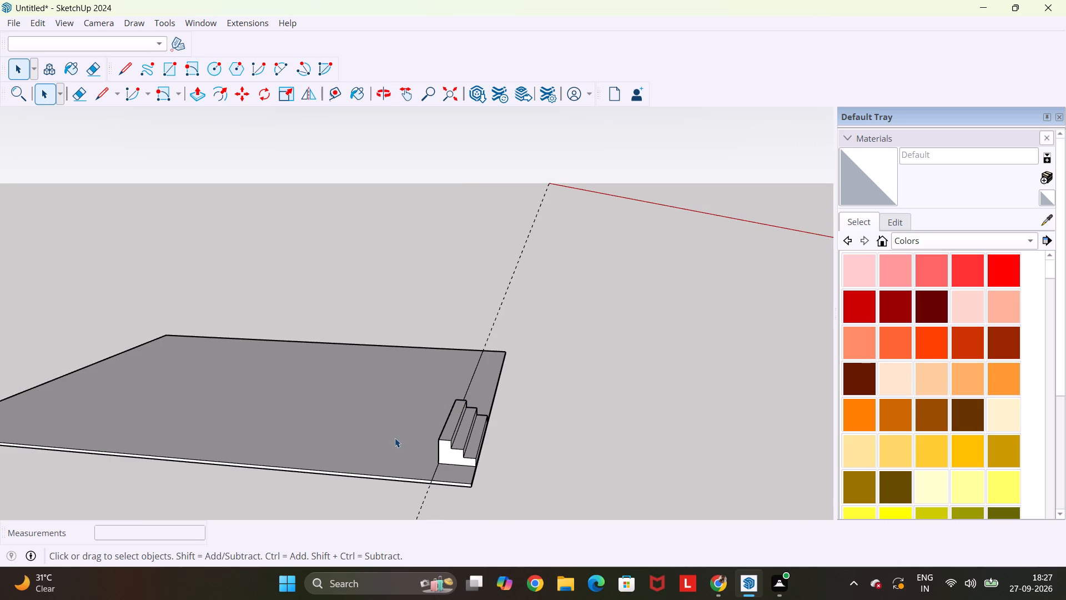
pyautogui.press('p')
pyautogui.click(405, 452)
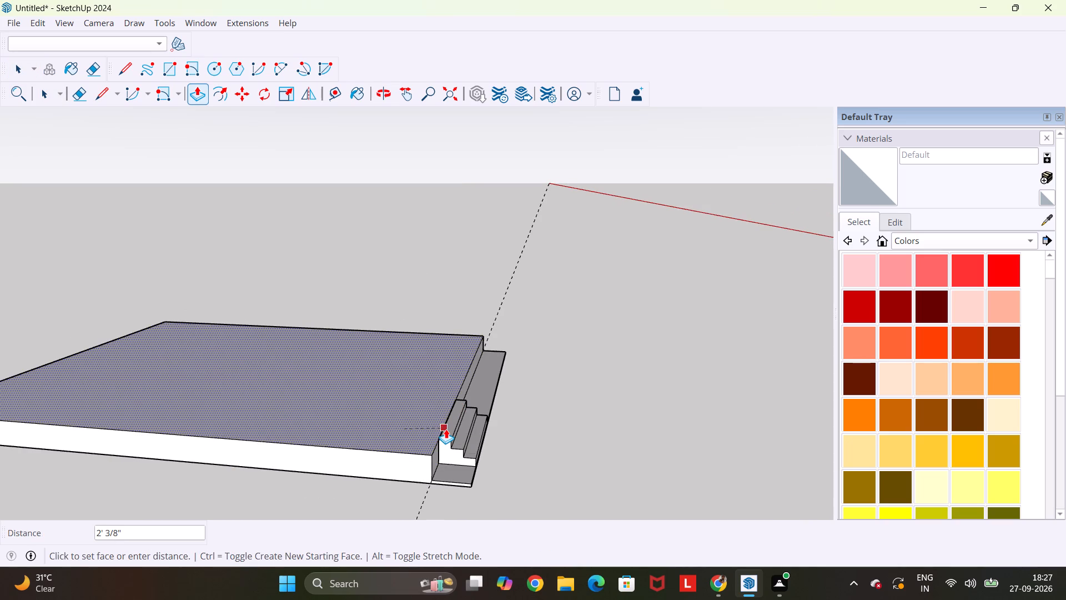
pyautogui.scroll(10, 446, 429)
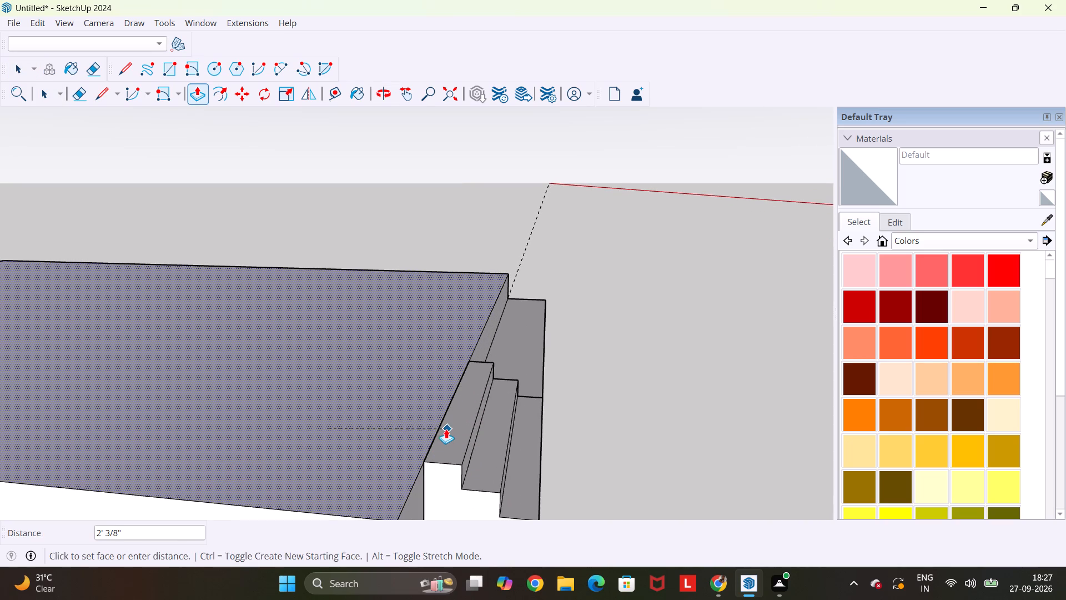
pyautogui.click(443, 428)
# Erase the leftover horizontal and vertical edges on the stair's end face that faces the long stretch of front strip.
pyautogui.scroll(-6, 443, 428)
pyautogui.moveTo(570, 441); pyautogui.dragTo(364, 434, button='middle')
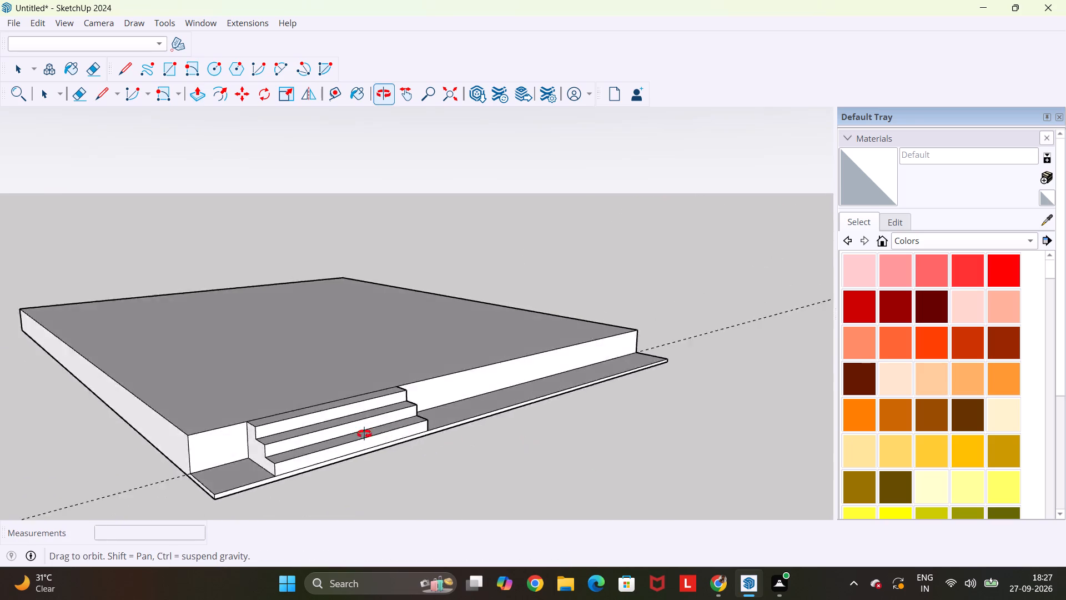
pyautogui.moveTo(364, 434); pyautogui.dragTo(287, 451, button='middle')
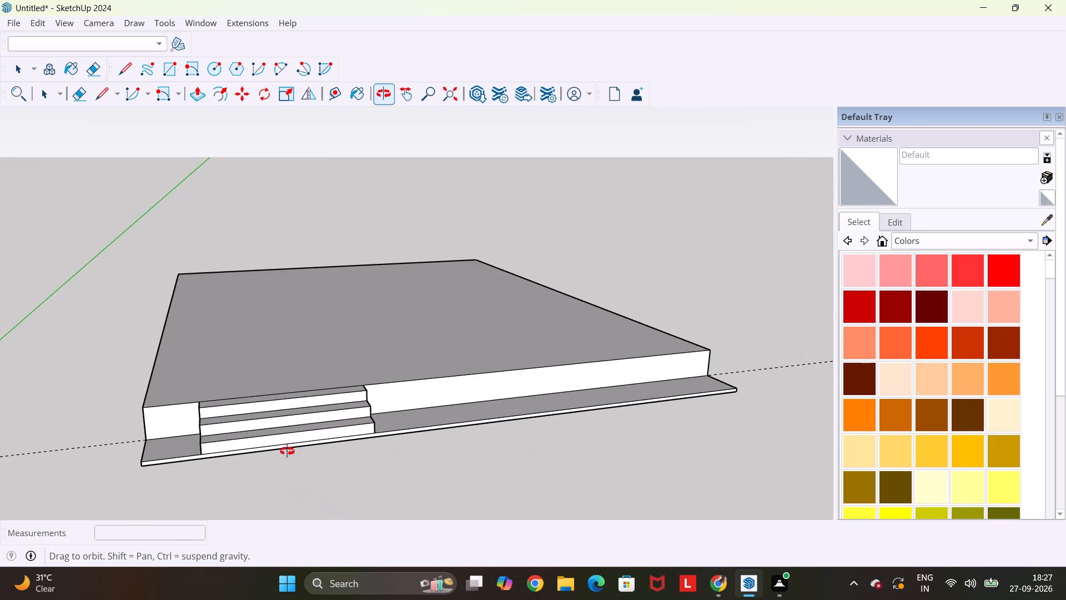
pyautogui.moveTo(287, 451); pyautogui.dragTo(286, 453, button='middle')
pyautogui.moveTo(605, 383); pyautogui.dragTo(354, 399, button='middle')
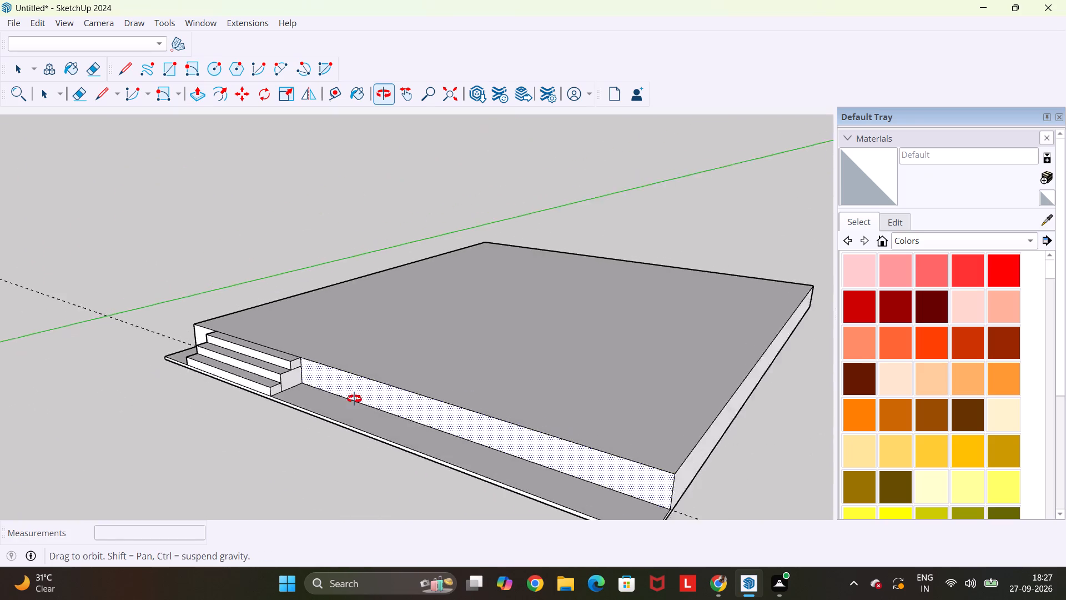
pyautogui.moveTo(354, 399); pyautogui.dragTo(335, 396, button='middle')
pyautogui.scroll(10, 311, 390)
pyautogui.press('e')
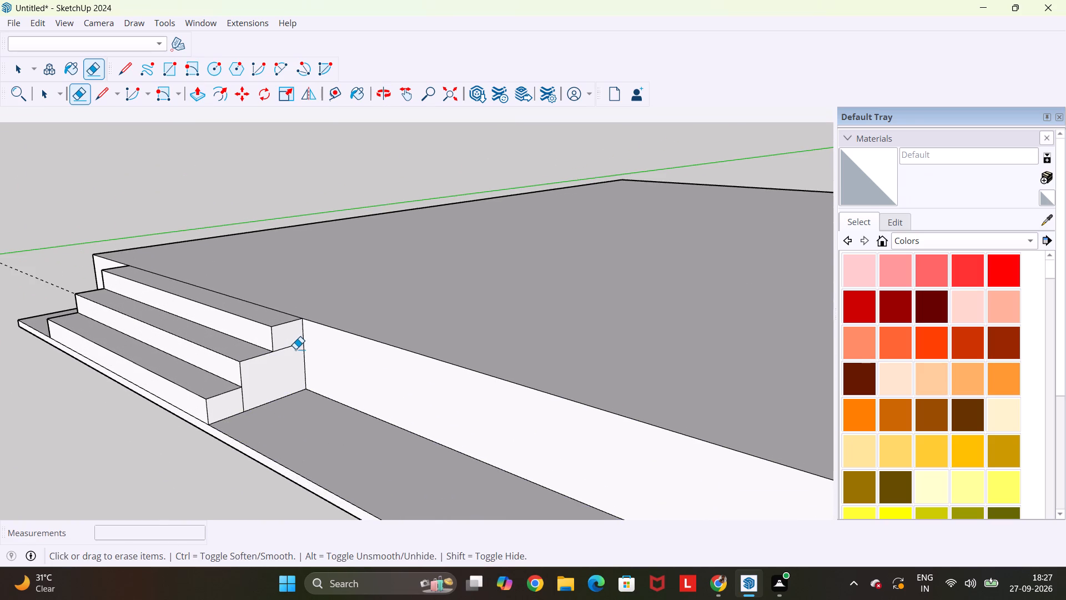
pyautogui.click(295, 348)
pyautogui.click(292, 343)
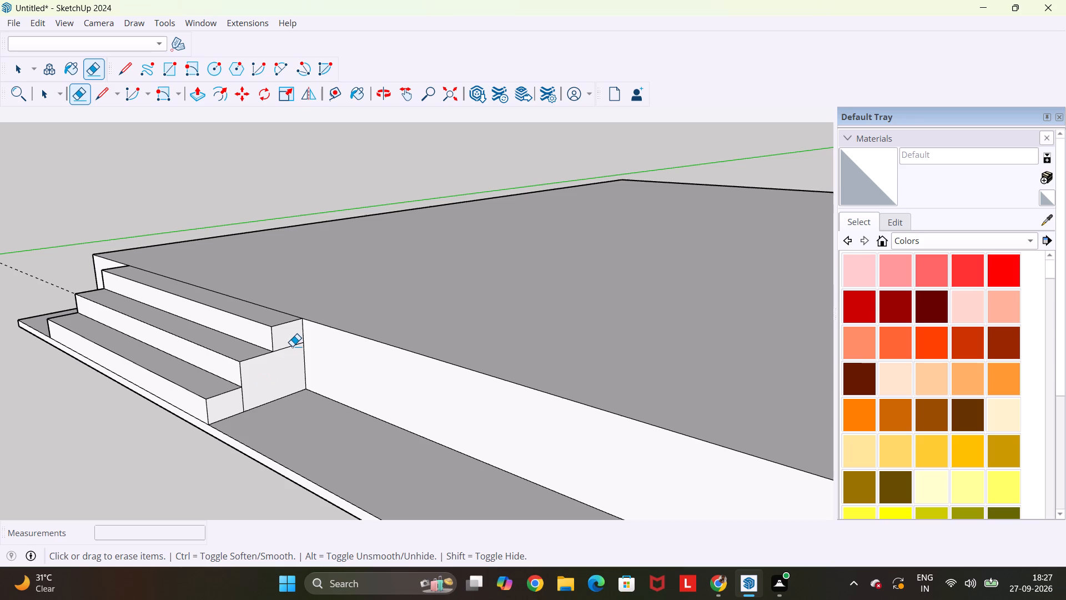
pyautogui.click(292, 346)
pyautogui.click(245, 403)
# Measure the distance from the slab's nearest side edge to the stair's end on the front strip with Tape Measure.
pyautogui.scroll(-8, 245, 402)
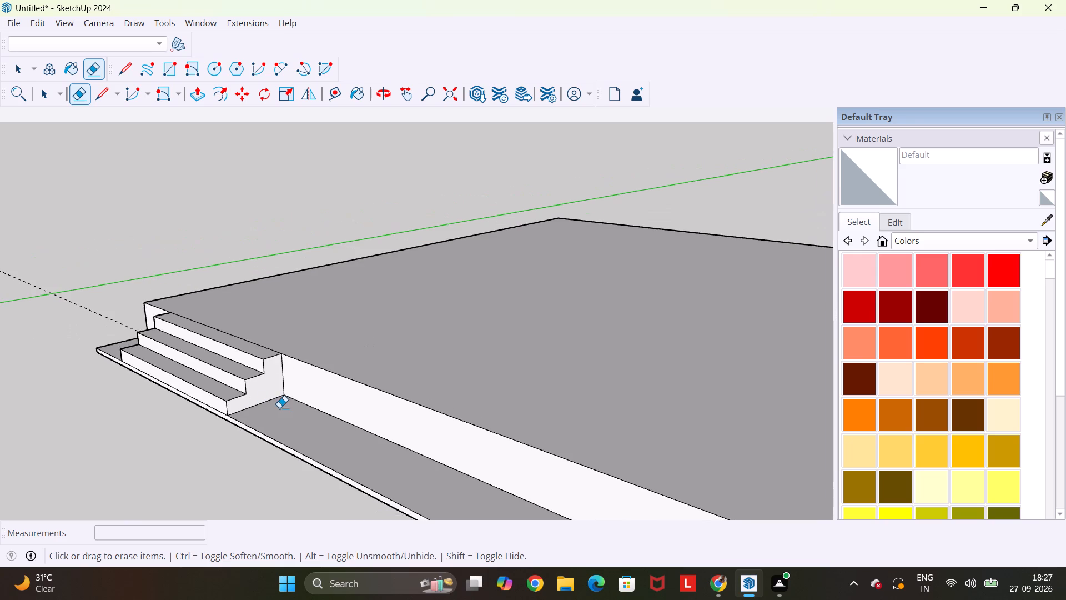
pyautogui.scroll(-3, 279, 408)
pyautogui.moveTo(405, 450); pyautogui.dragTo(664, 431, button='middle')
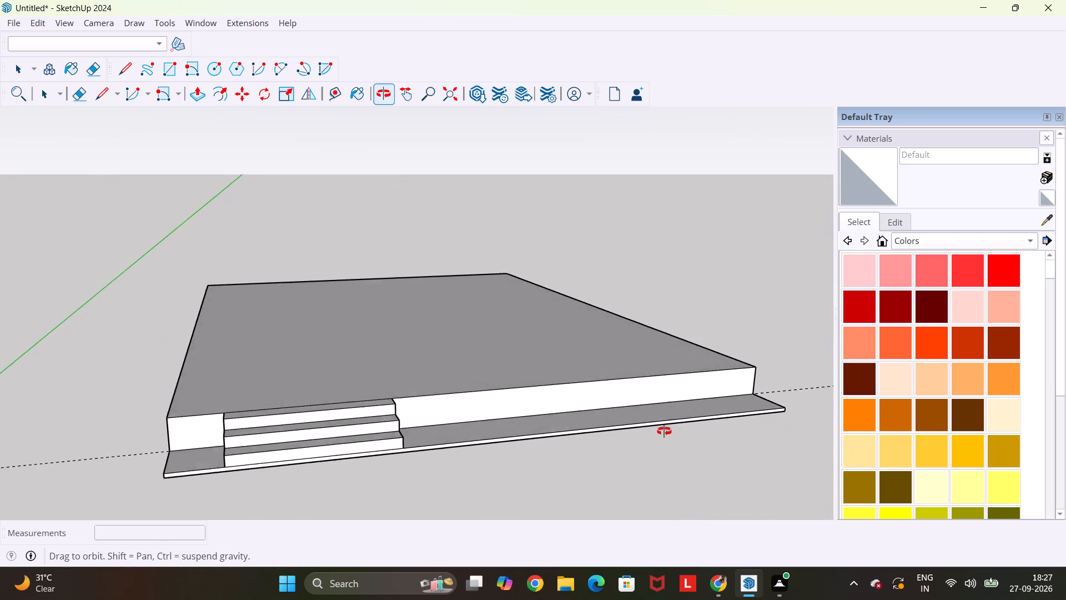
pyautogui.moveTo(664, 431); pyautogui.dragTo(564, 439, button='middle')
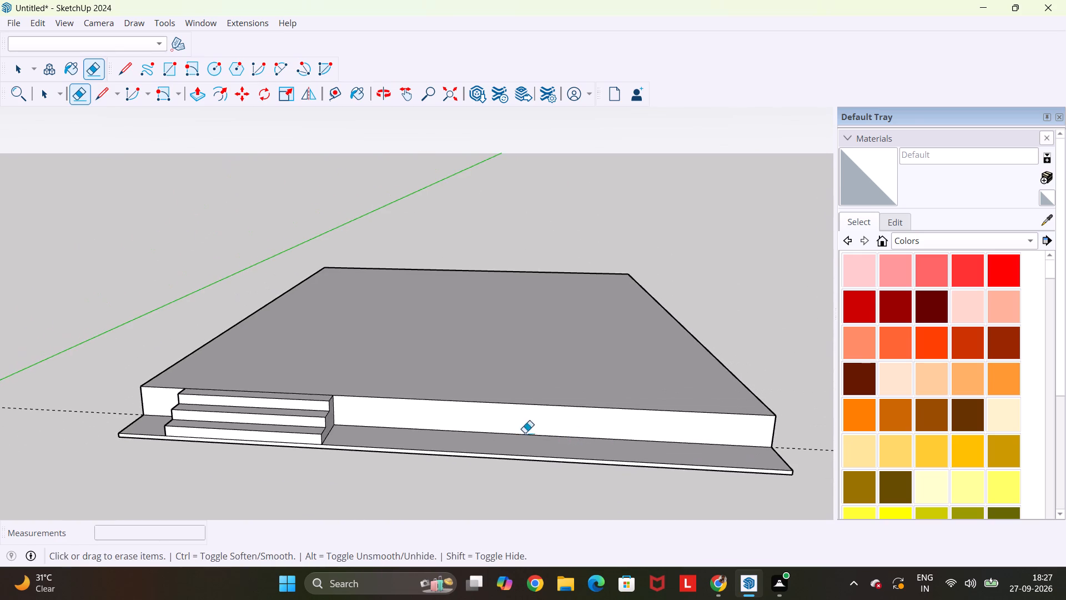
pyautogui.moveTo(123, 433); pyautogui.dragTo(197, 501, button='middle')
pyautogui.press('t')
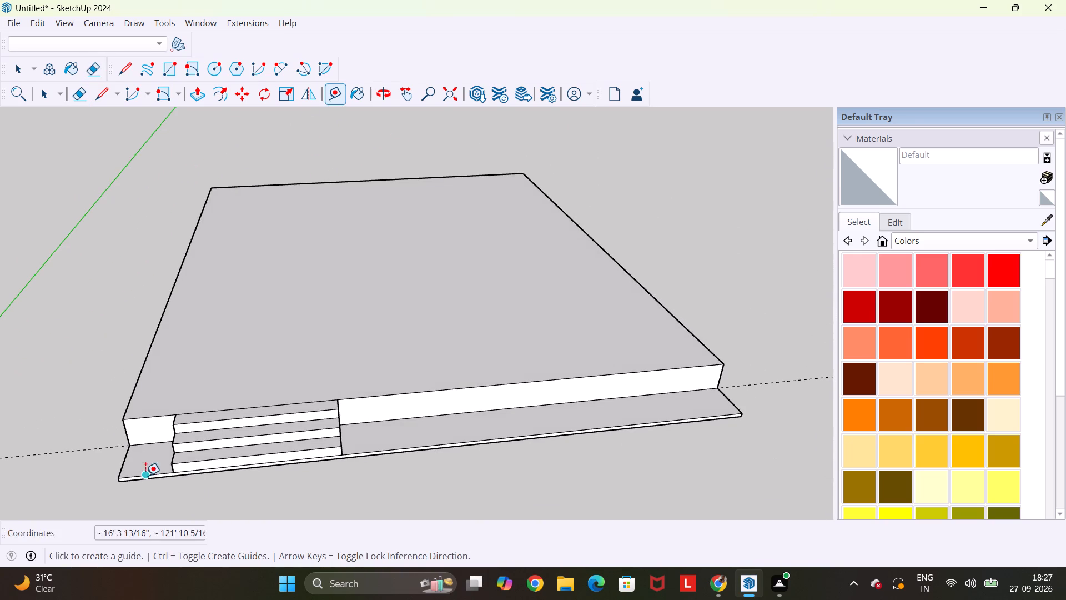
pyautogui.click(124, 464)
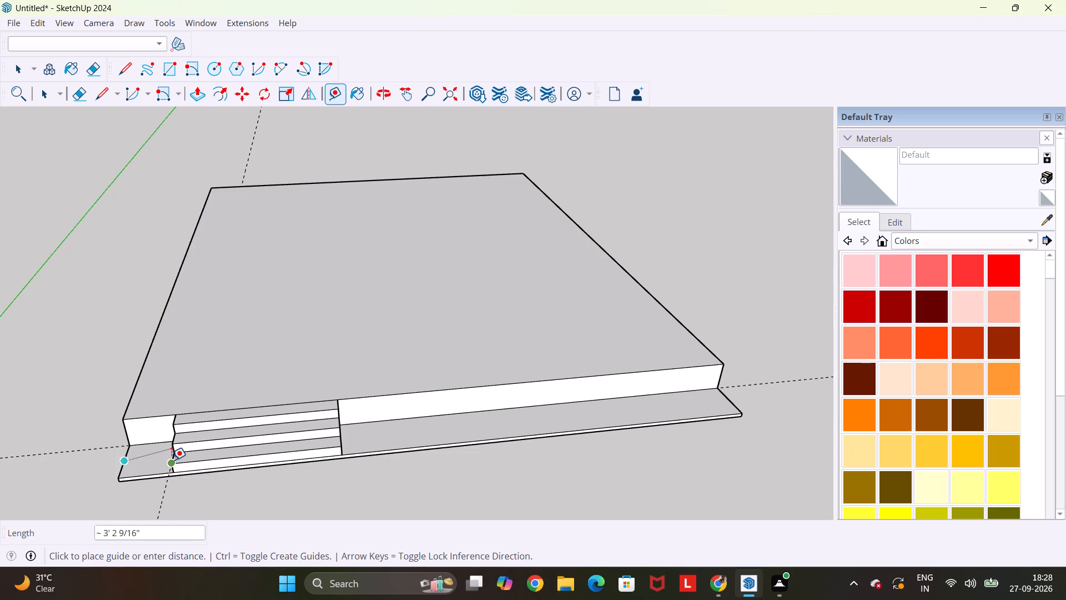
pyautogui.scroll(3, 172, 460)
pyautogui.press('Escape')
pyautogui.press('space')
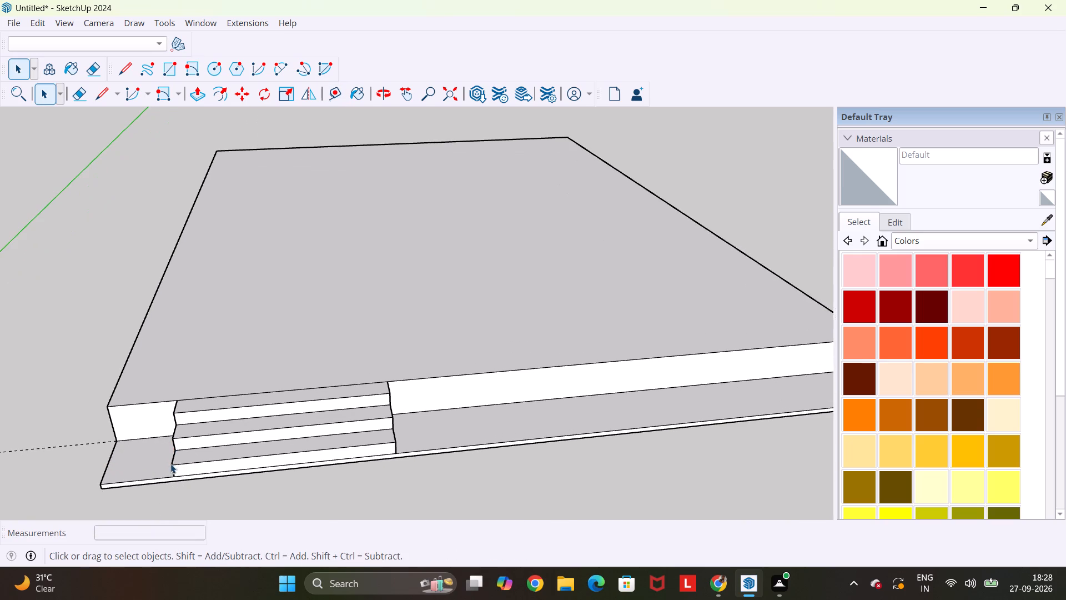
# Place a guide 3' 2 9/16" inside the front strip's side edge farthest from the stair, parallel to that edge.
pyautogui.scroll(-7, 658, 413)
pyautogui.moveTo(806, 392); pyautogui.dragTo(695, 398, button='middle')
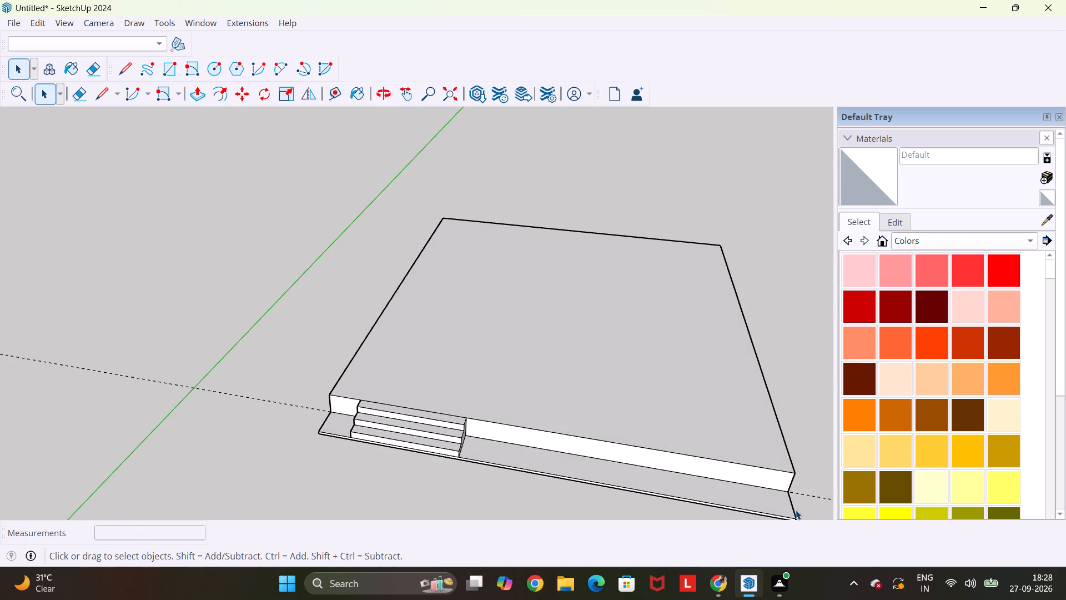
pyautogui.press('t')
pyautogui.click(796, 509)
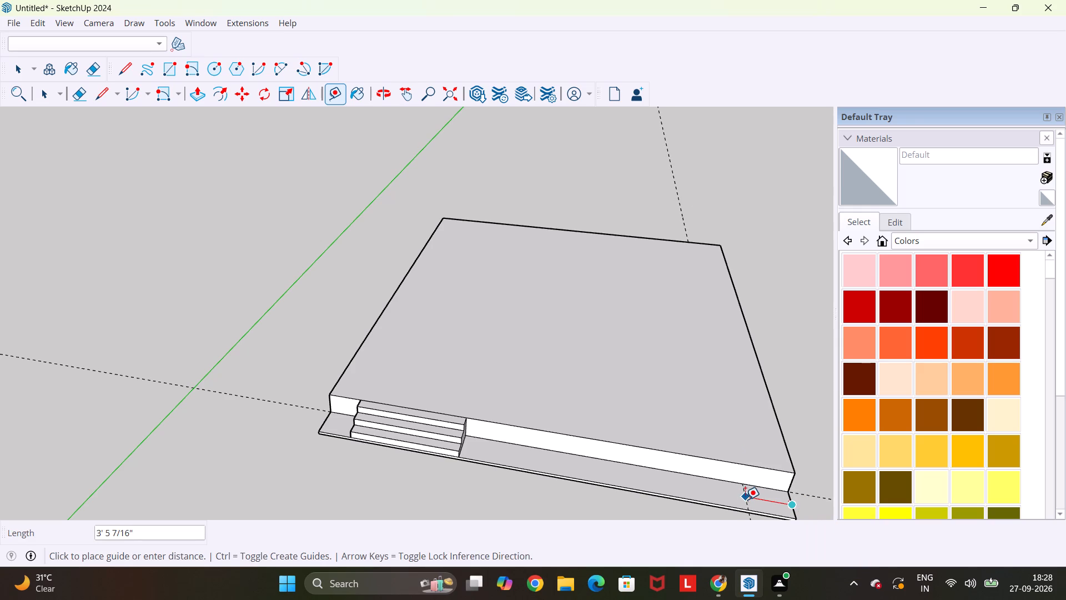
pyautogui.press('3')
pyautogui.press("'")
pyautogui.press('2')
pyautogui.press('space')
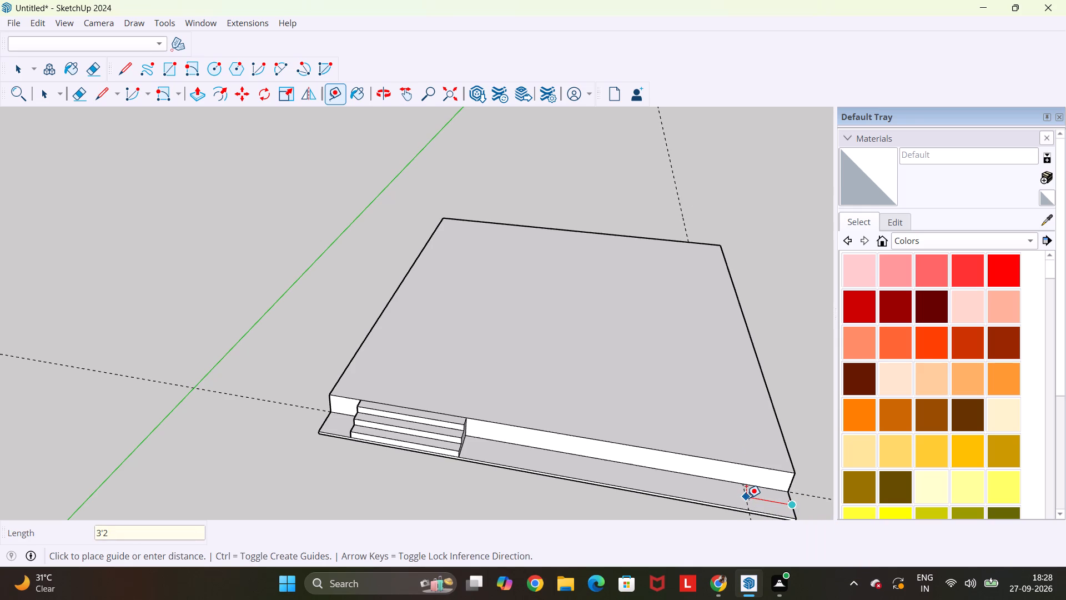
pyautogui.write('9')
pyautogui.write('/16"')
pyautogui.press('Return')
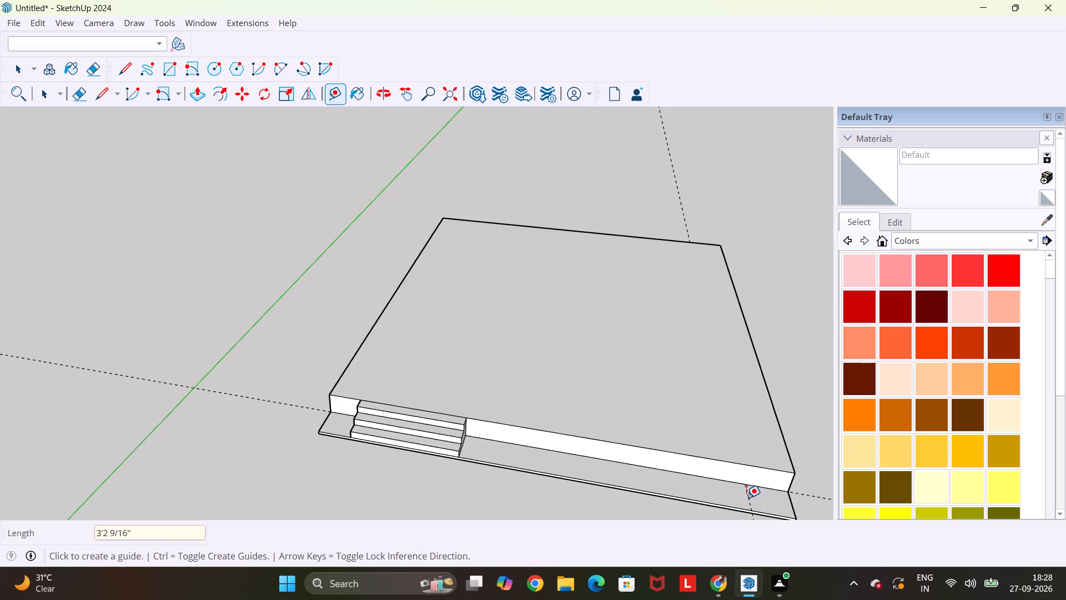
# Draw a 6" vertical riser where the guide meets the front strip's outer edge, followed by a 1' tread towards the platform.
pyautogui.press('Escape')
pyautogui.press('space')
pyautogui.moveTo(754, 496); pyautogui.dragTo(751, 419, button='middle')
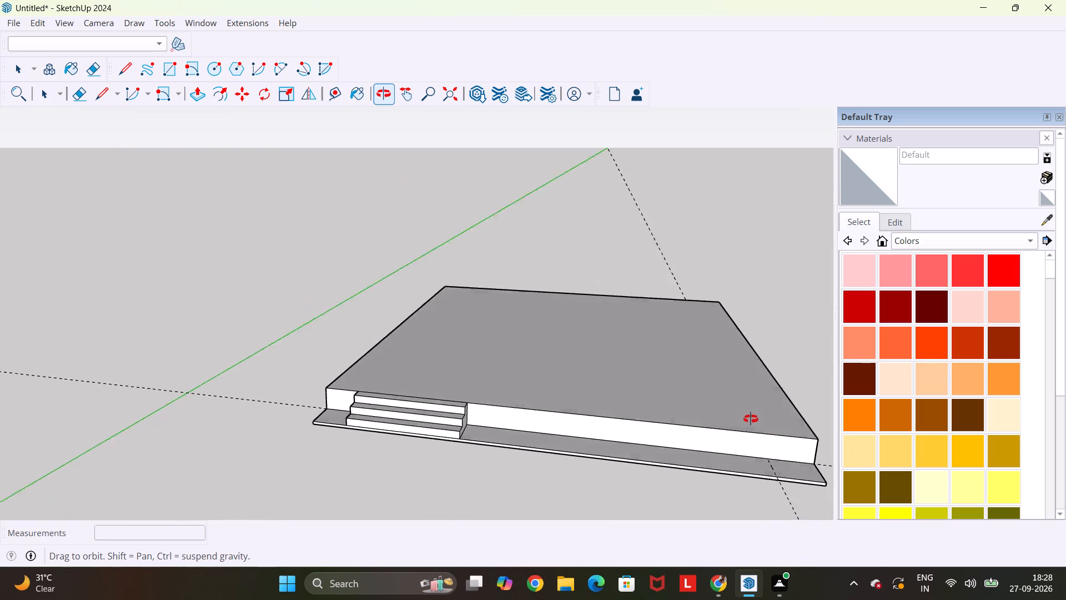
pyautogui.moveTo(751, 419); pyautogui.dragTo(795, 448, button='middle')
pyautogui.press('l')
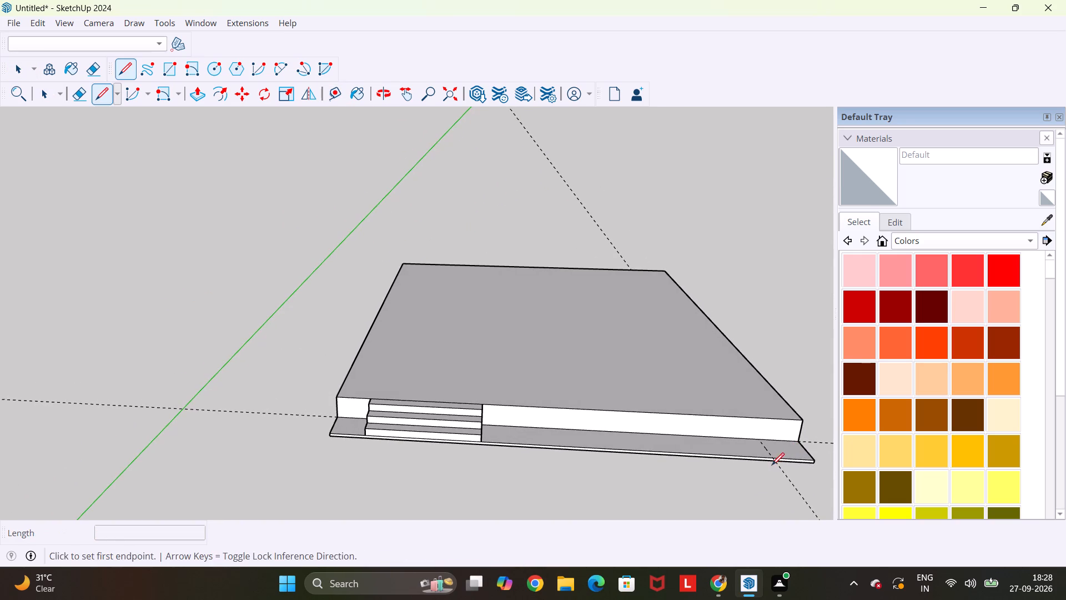
pyautogui.moveTo(772, 465); pyautogui.dragTo(1063, 423, button='middle')
pyautogui.scroll(6, 693, 340)
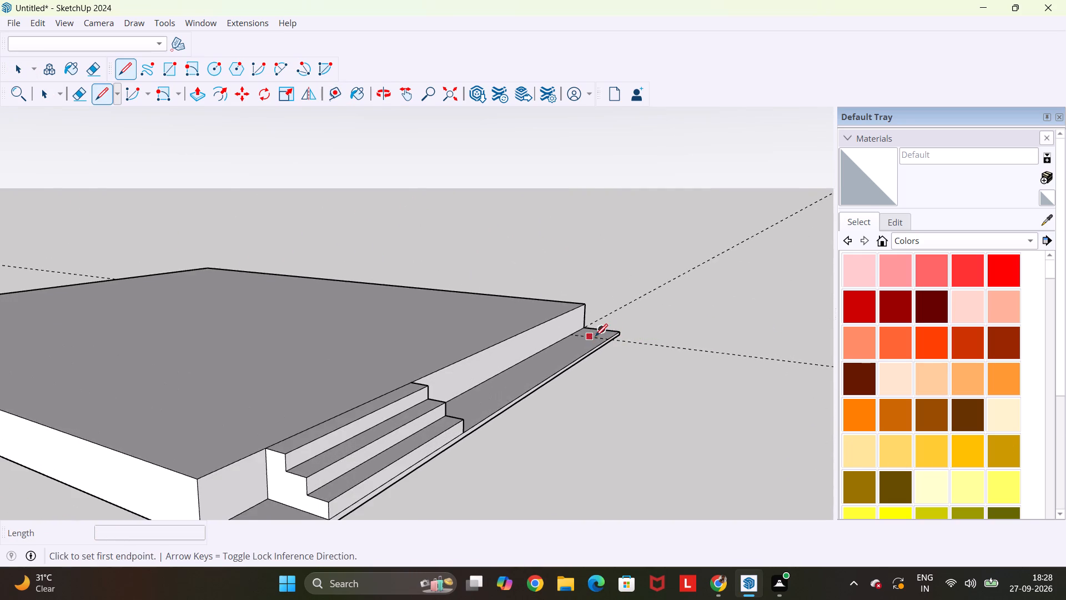
pyautogui.moveTo(595, 336); pyautogui.dragTo(676, 341, button='middle')
pyautogui.scroll(10, 675, 341)
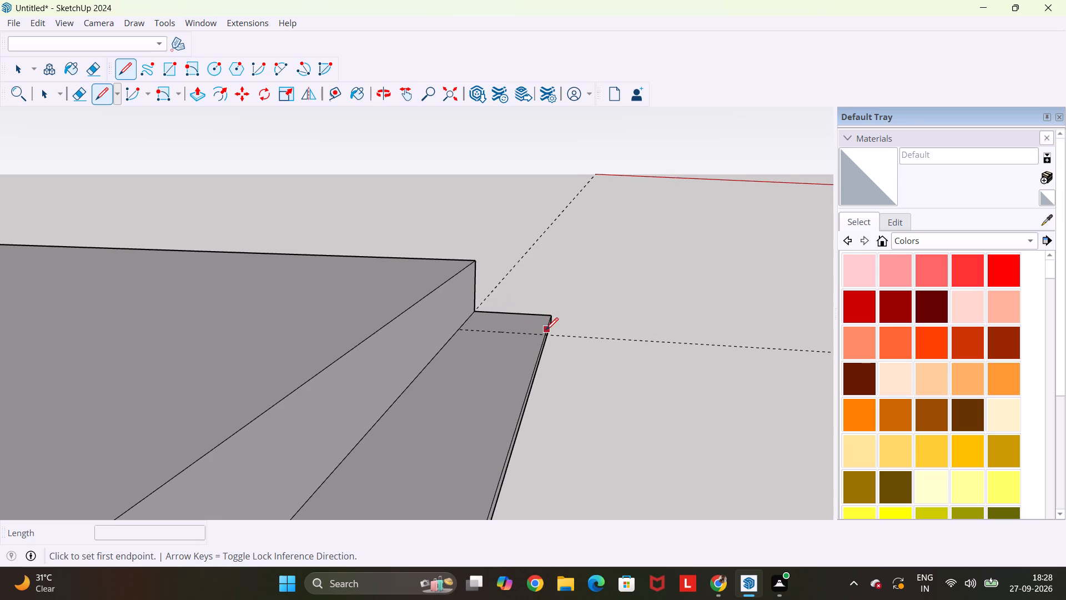
pyautogui.hotkey('ctrl', 'v')
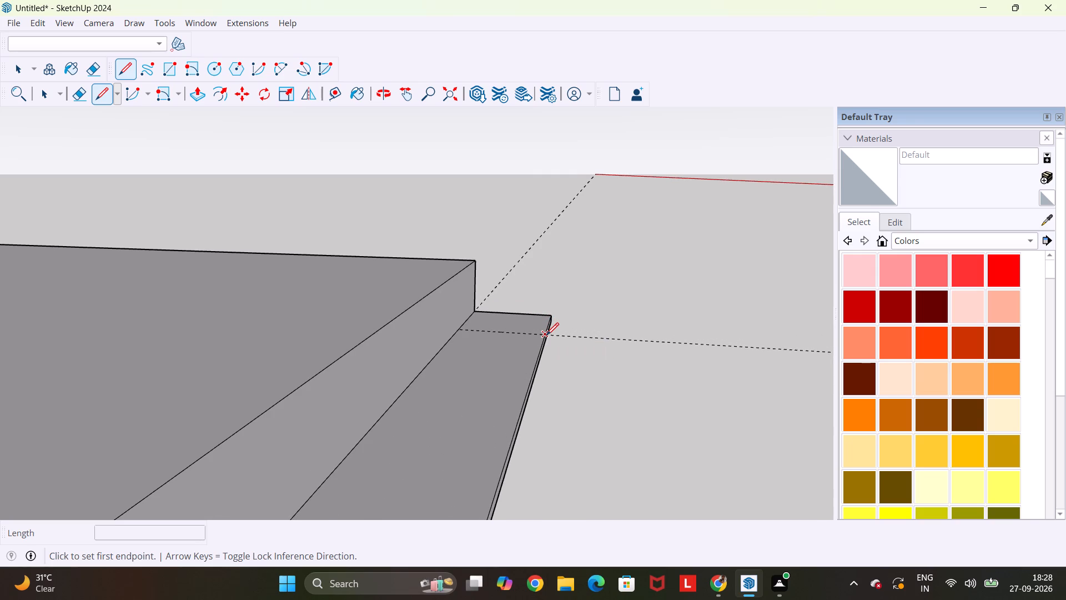
pyautogui.click(543, 337)
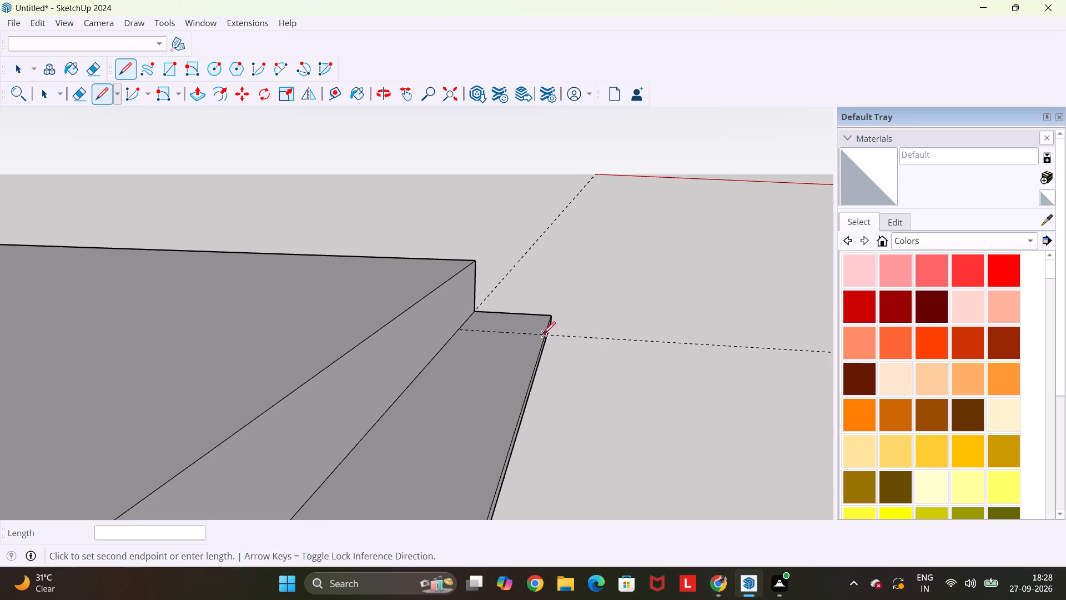
pyautogui.moveTo(546, 309); pyautogui.dragTo(569, 351, button='middle')
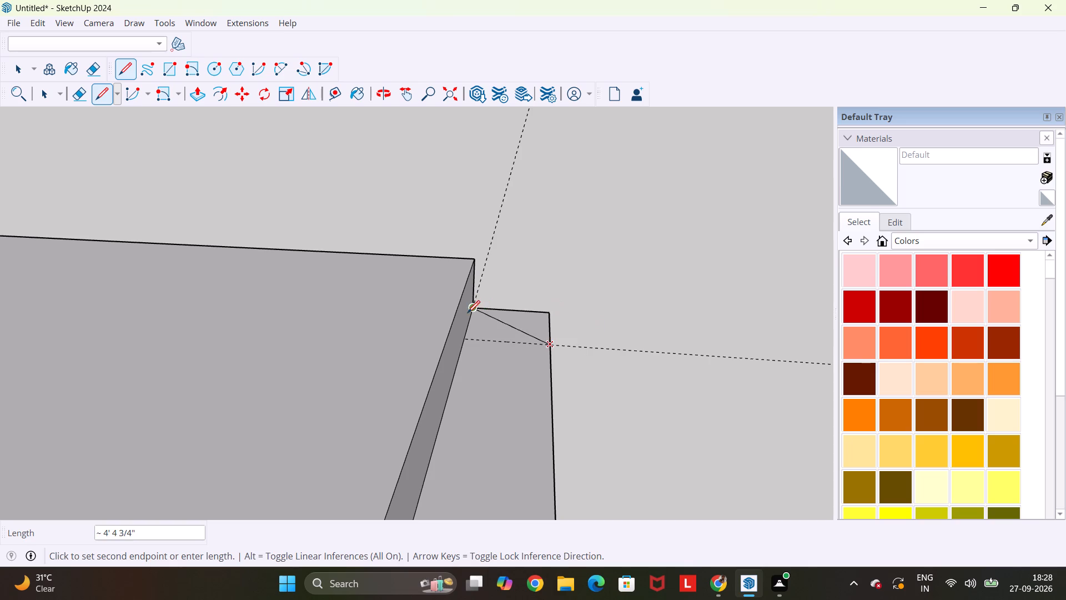
pyautogui.press('Left')
pyautogui.press('Up')
pyautogui.press('Right')
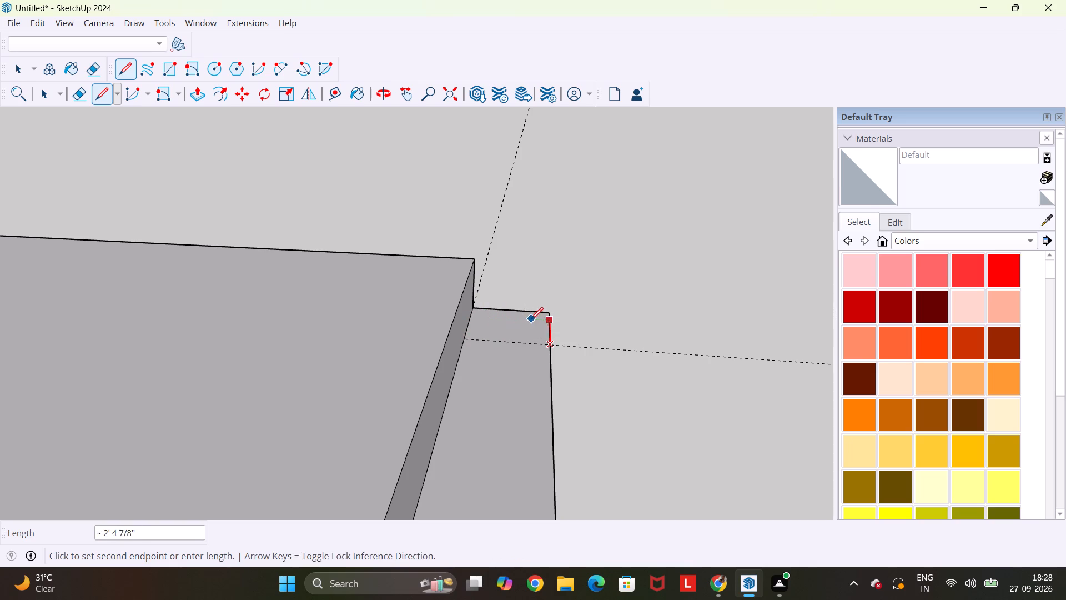
pyautogui.moveTo(566, 326); pyautogui.dragTo(584, 310, button='middle')
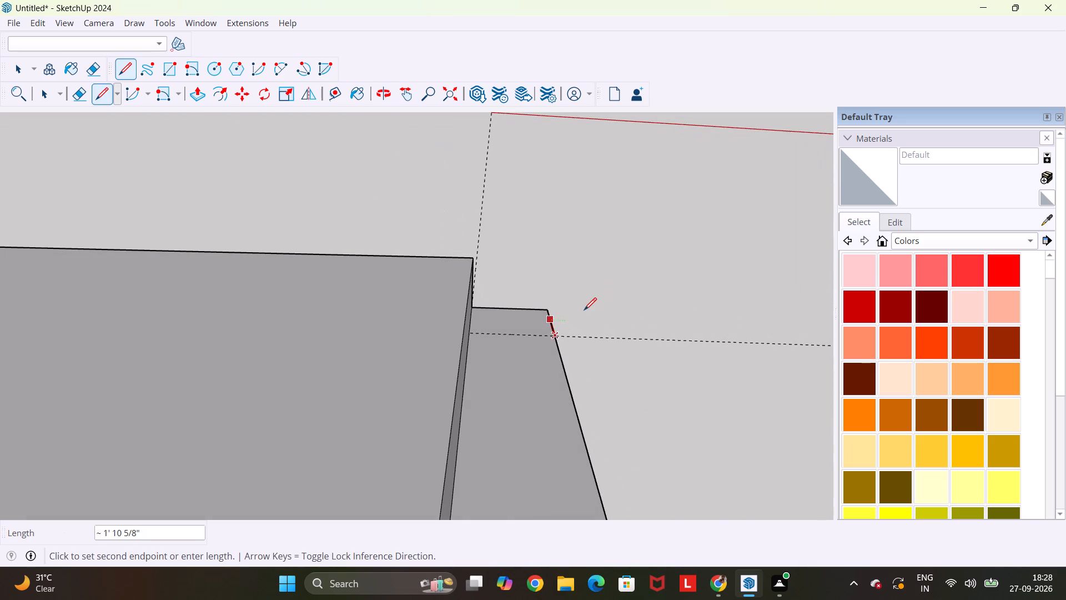
pyautogui.press('Up')
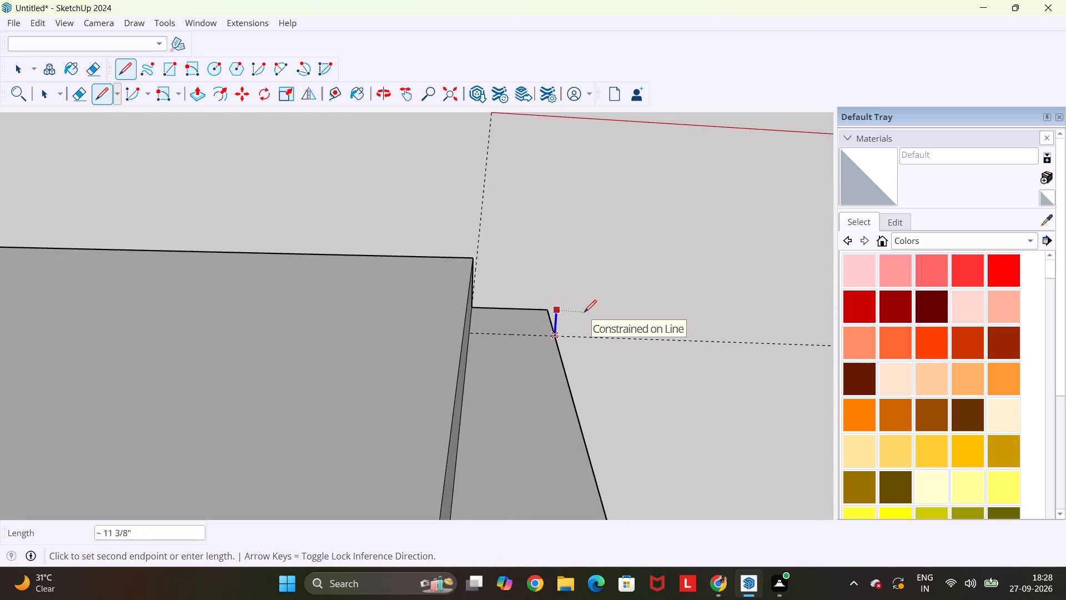
pyautogui.write('6"')
pyautogui.press('Return')
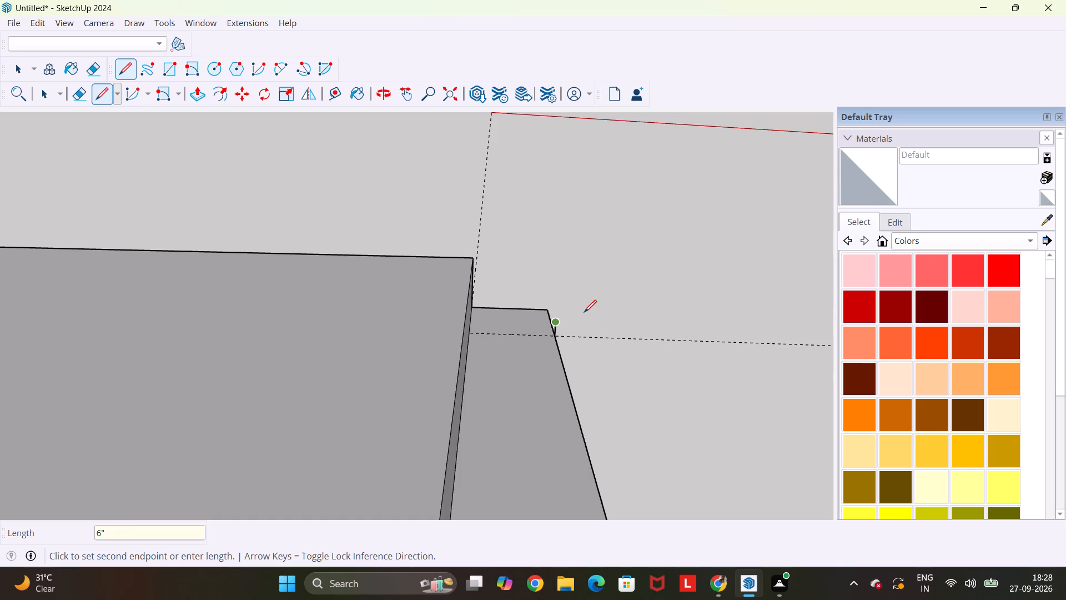
pyautogui.scroll(3, 550, 320)
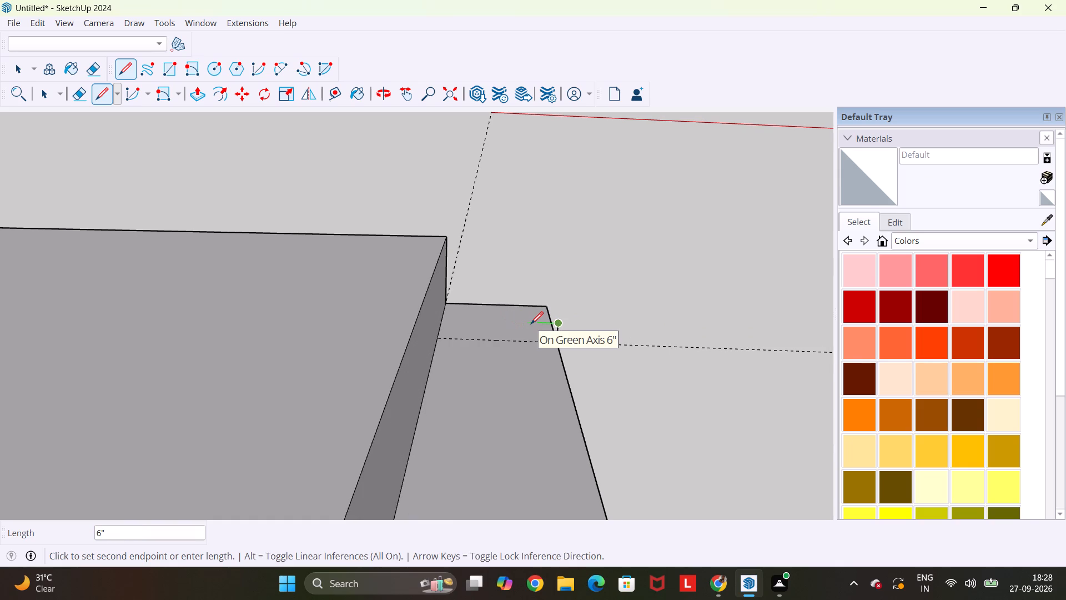
pyautogui.write("1'")
pyautogui.press('Return')
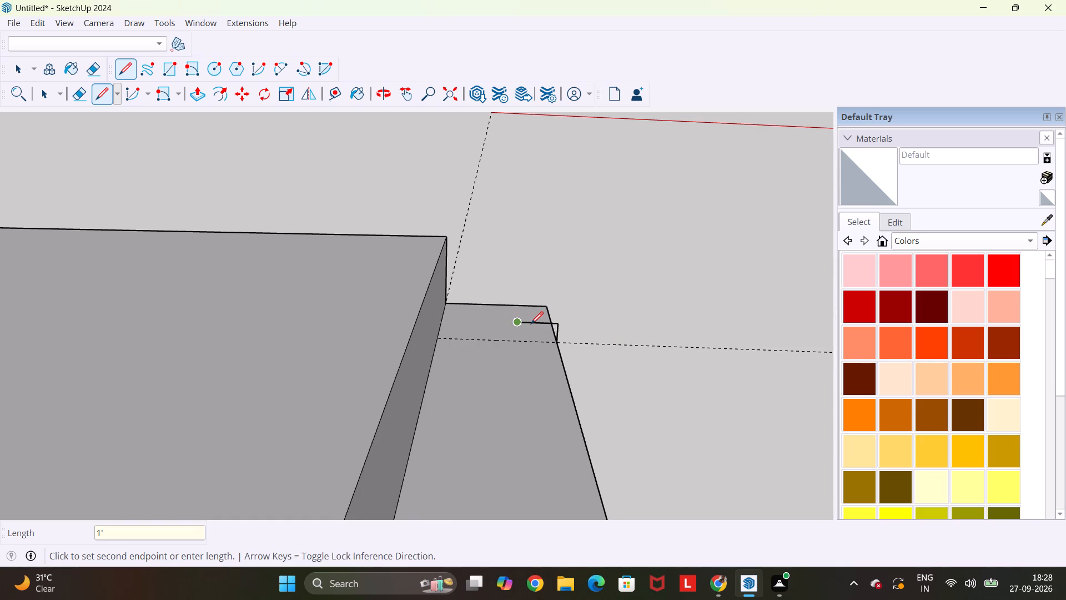
pyautogui.press('Escape')
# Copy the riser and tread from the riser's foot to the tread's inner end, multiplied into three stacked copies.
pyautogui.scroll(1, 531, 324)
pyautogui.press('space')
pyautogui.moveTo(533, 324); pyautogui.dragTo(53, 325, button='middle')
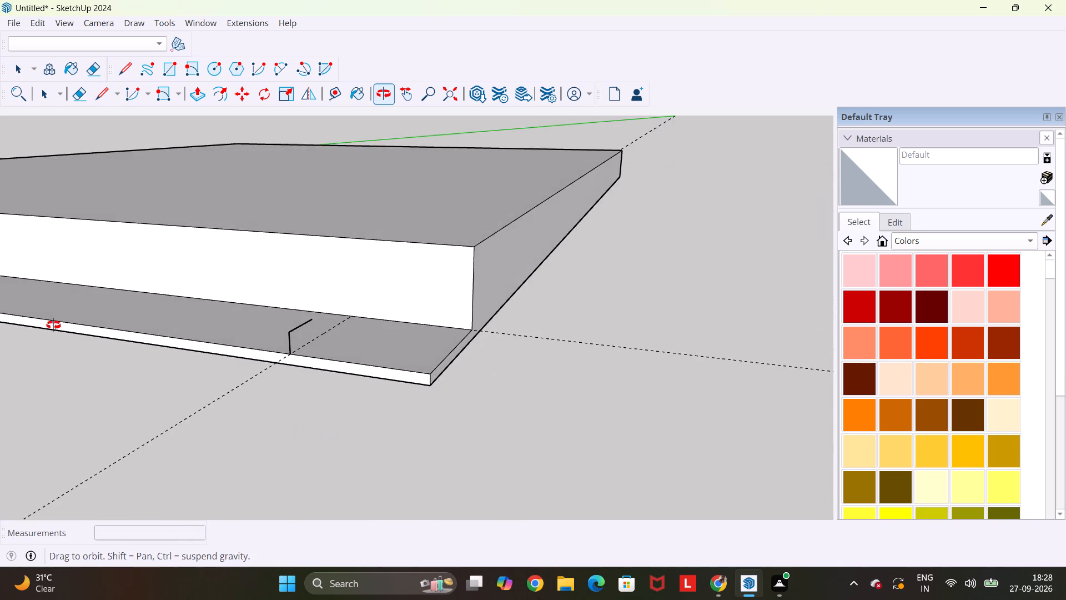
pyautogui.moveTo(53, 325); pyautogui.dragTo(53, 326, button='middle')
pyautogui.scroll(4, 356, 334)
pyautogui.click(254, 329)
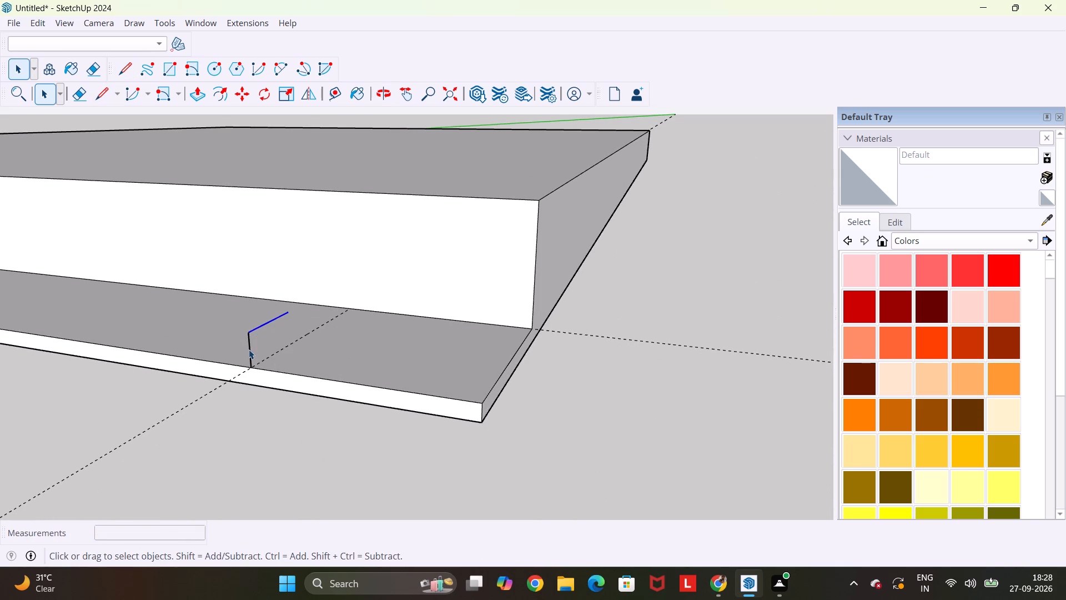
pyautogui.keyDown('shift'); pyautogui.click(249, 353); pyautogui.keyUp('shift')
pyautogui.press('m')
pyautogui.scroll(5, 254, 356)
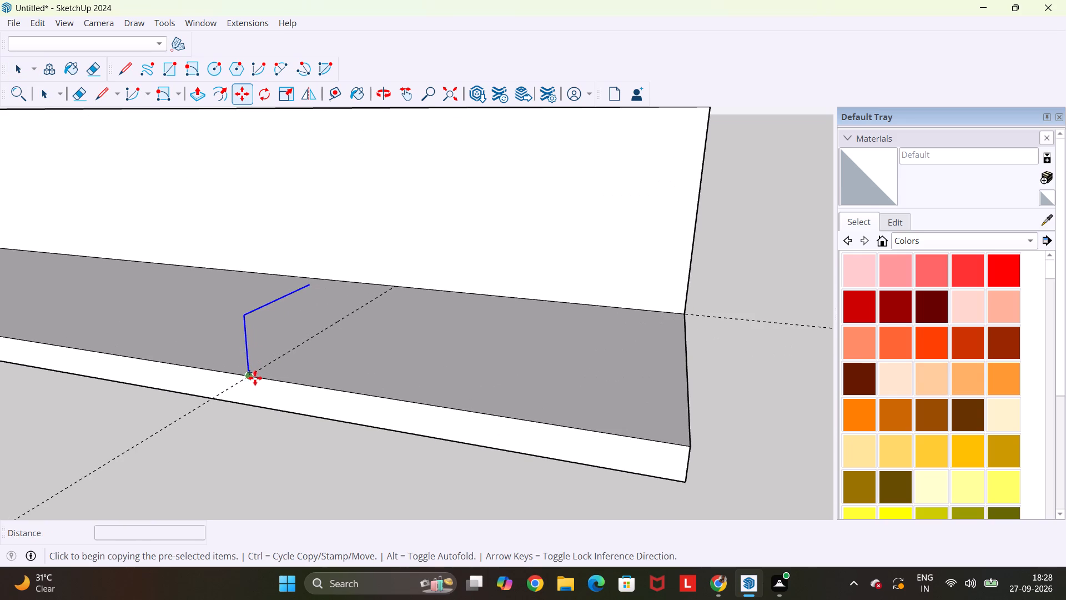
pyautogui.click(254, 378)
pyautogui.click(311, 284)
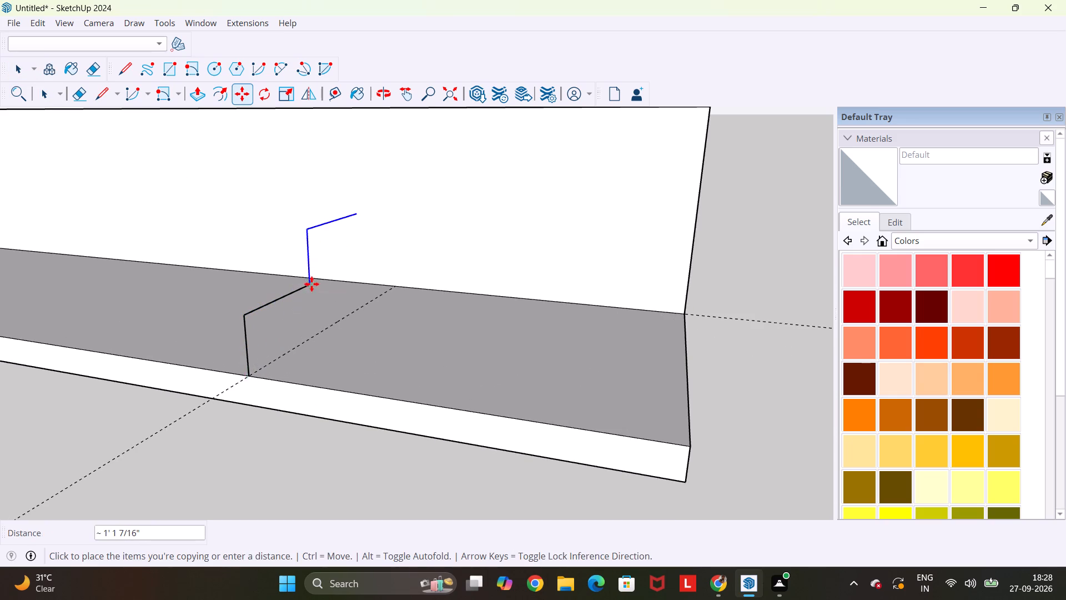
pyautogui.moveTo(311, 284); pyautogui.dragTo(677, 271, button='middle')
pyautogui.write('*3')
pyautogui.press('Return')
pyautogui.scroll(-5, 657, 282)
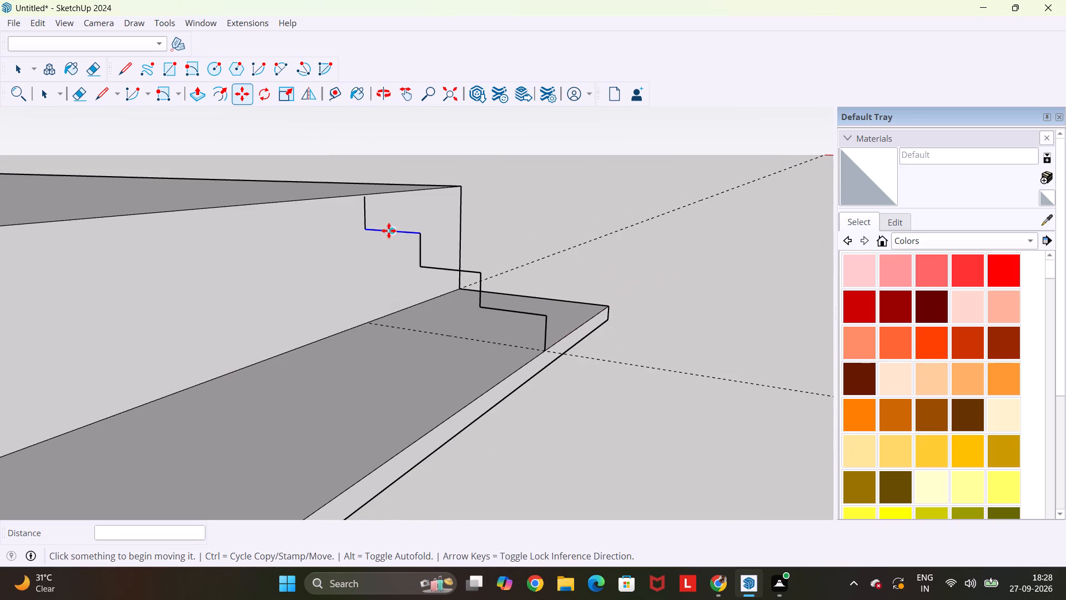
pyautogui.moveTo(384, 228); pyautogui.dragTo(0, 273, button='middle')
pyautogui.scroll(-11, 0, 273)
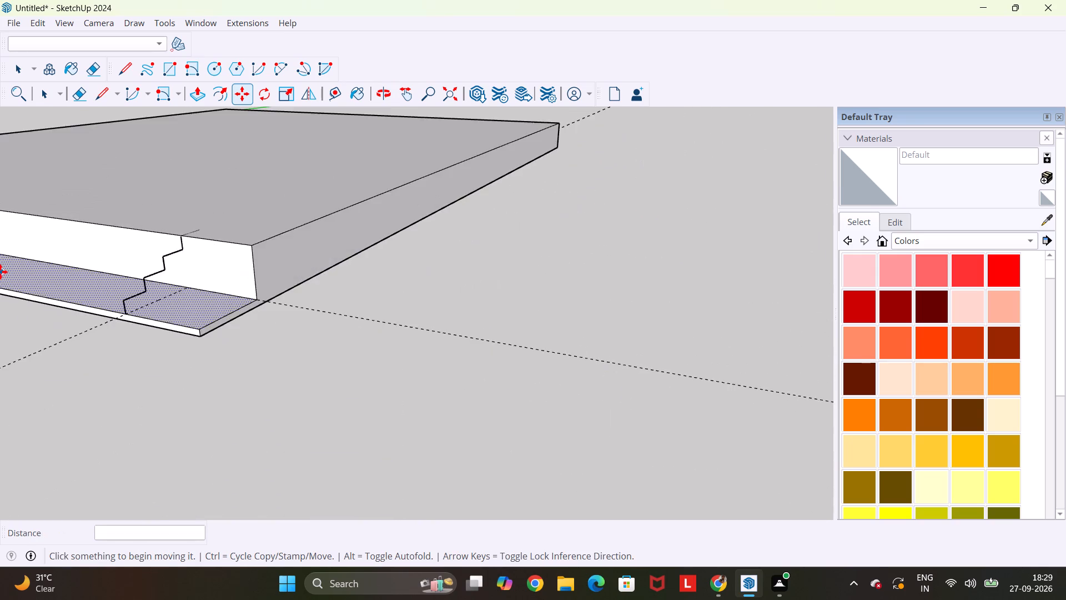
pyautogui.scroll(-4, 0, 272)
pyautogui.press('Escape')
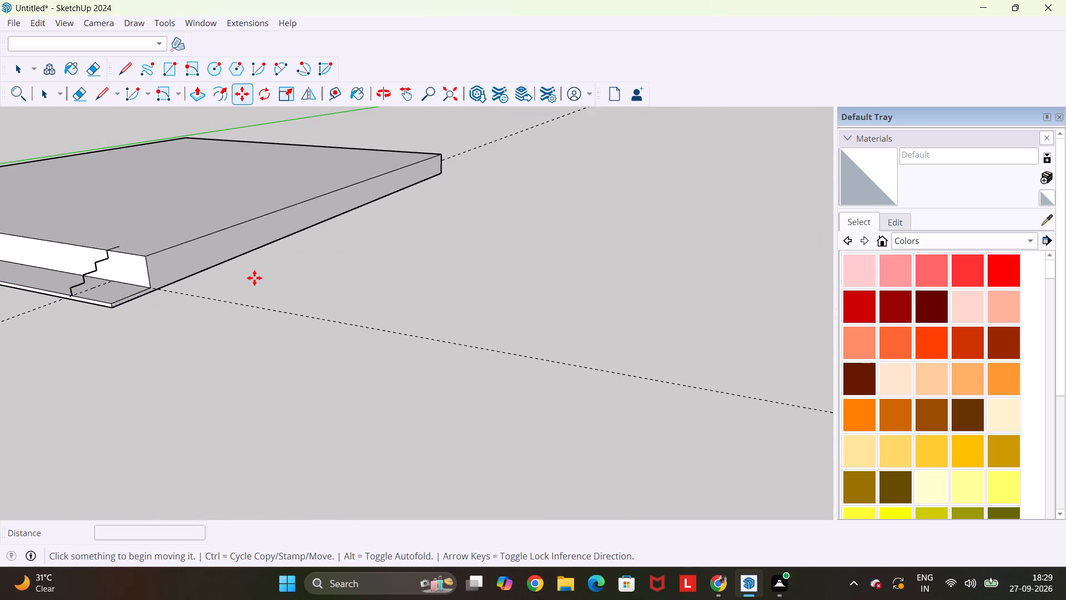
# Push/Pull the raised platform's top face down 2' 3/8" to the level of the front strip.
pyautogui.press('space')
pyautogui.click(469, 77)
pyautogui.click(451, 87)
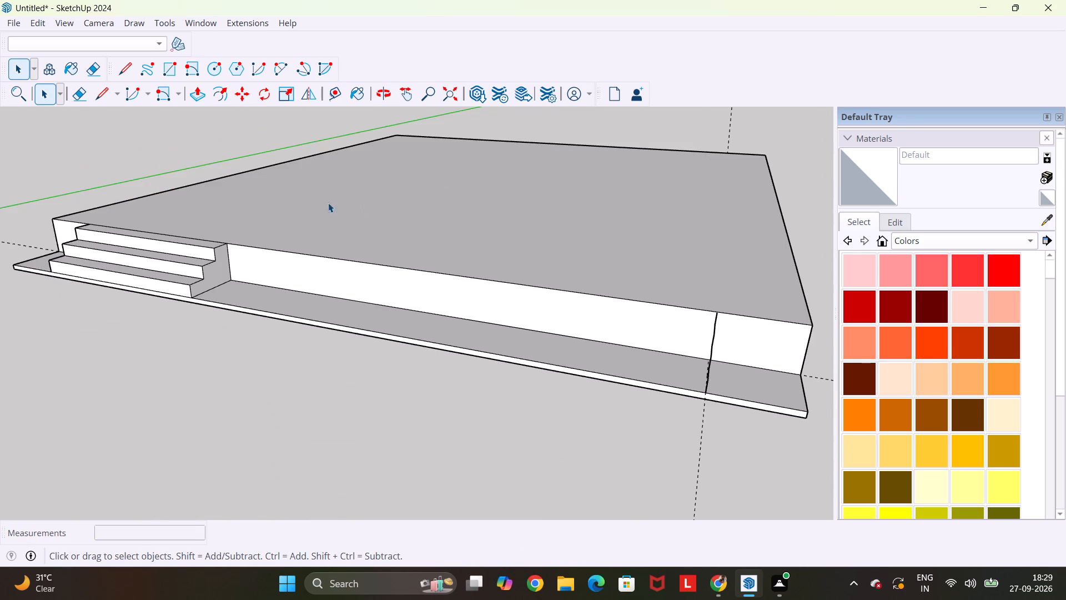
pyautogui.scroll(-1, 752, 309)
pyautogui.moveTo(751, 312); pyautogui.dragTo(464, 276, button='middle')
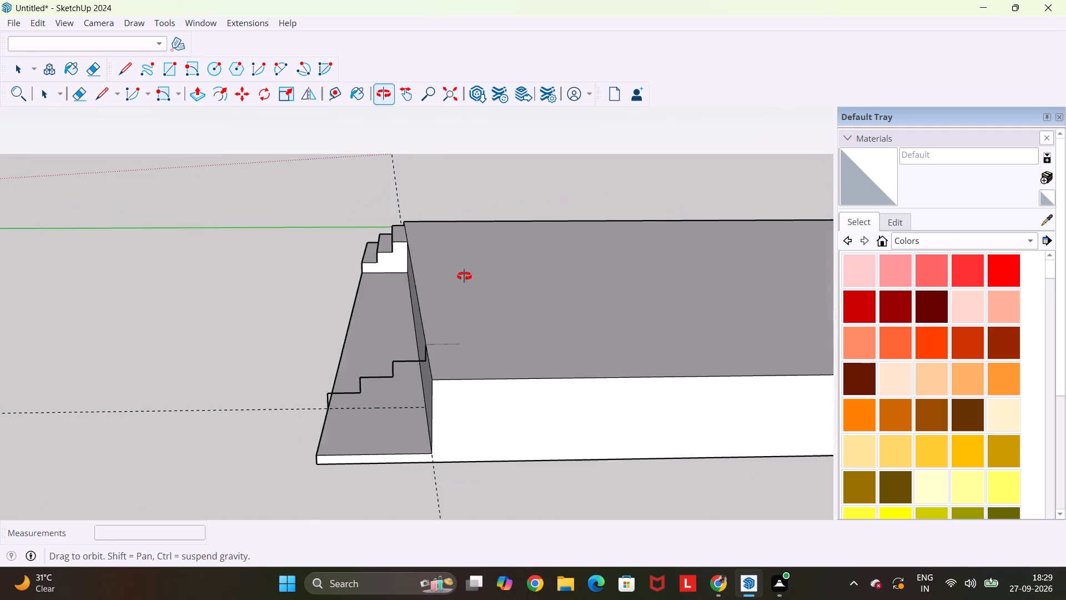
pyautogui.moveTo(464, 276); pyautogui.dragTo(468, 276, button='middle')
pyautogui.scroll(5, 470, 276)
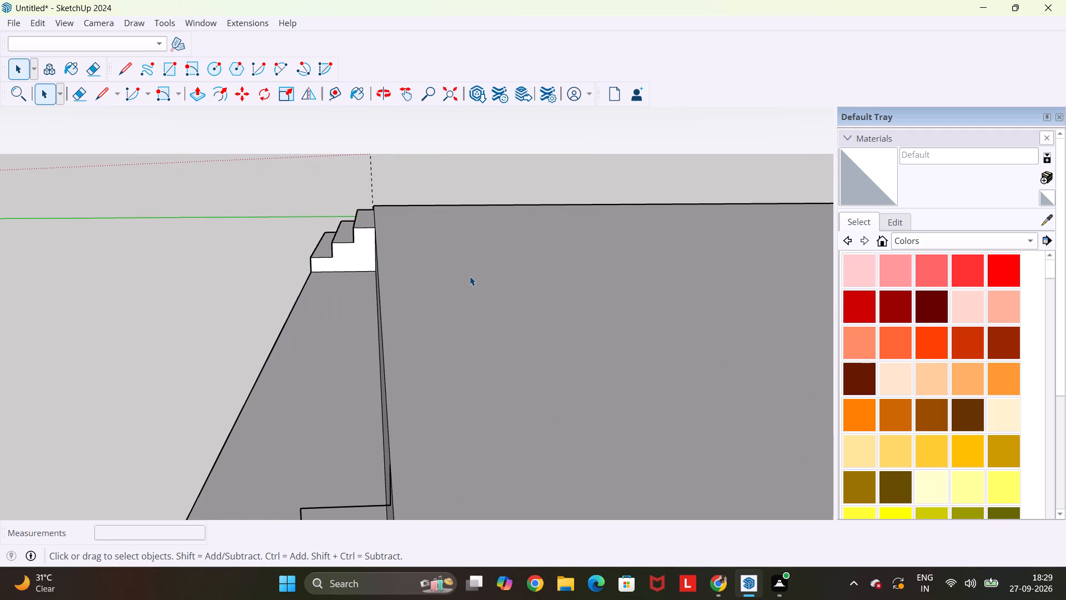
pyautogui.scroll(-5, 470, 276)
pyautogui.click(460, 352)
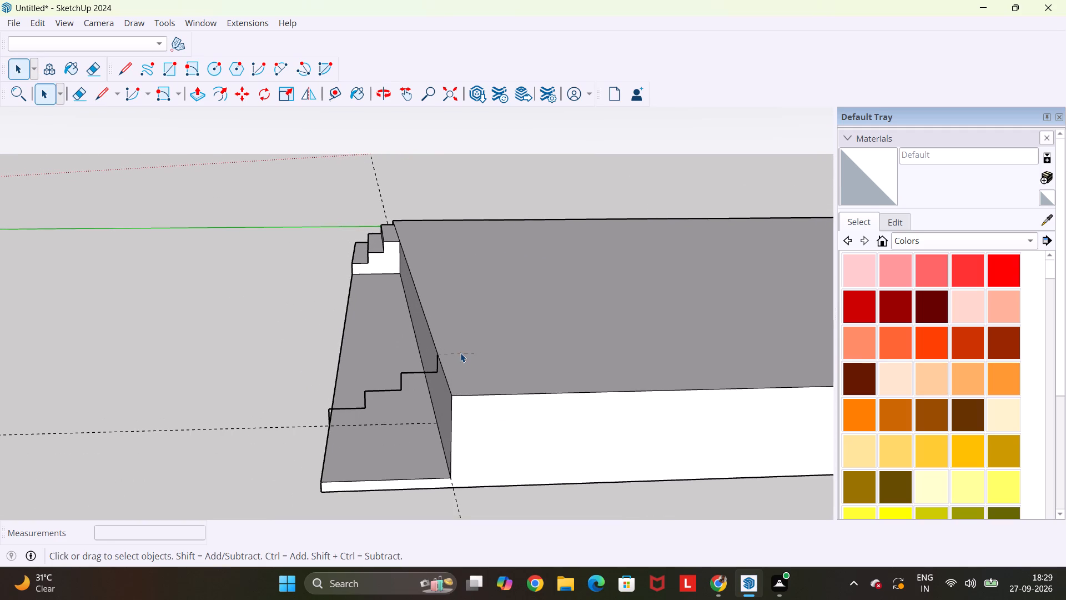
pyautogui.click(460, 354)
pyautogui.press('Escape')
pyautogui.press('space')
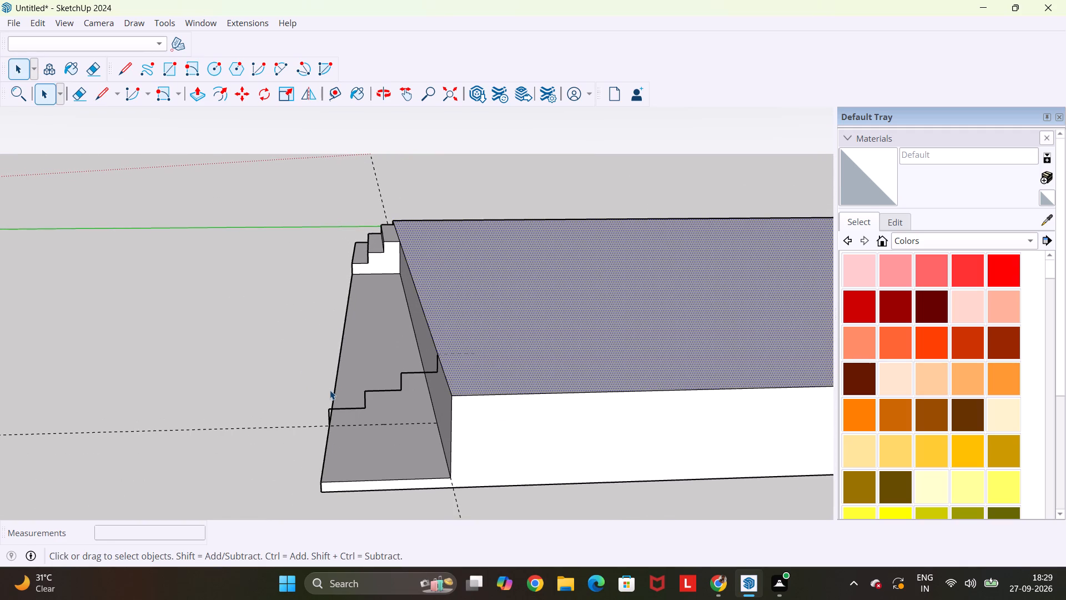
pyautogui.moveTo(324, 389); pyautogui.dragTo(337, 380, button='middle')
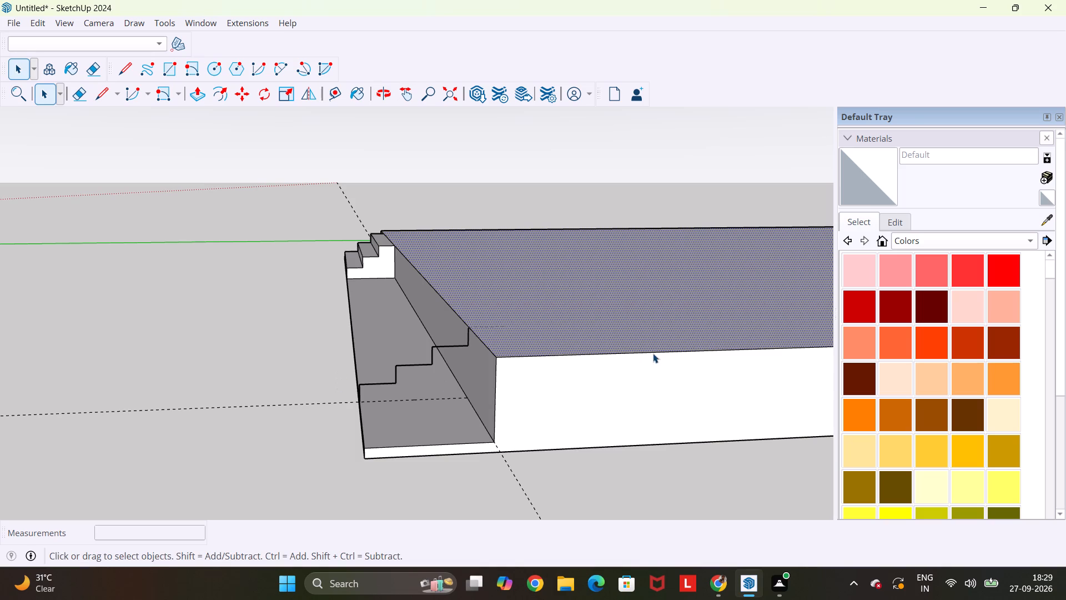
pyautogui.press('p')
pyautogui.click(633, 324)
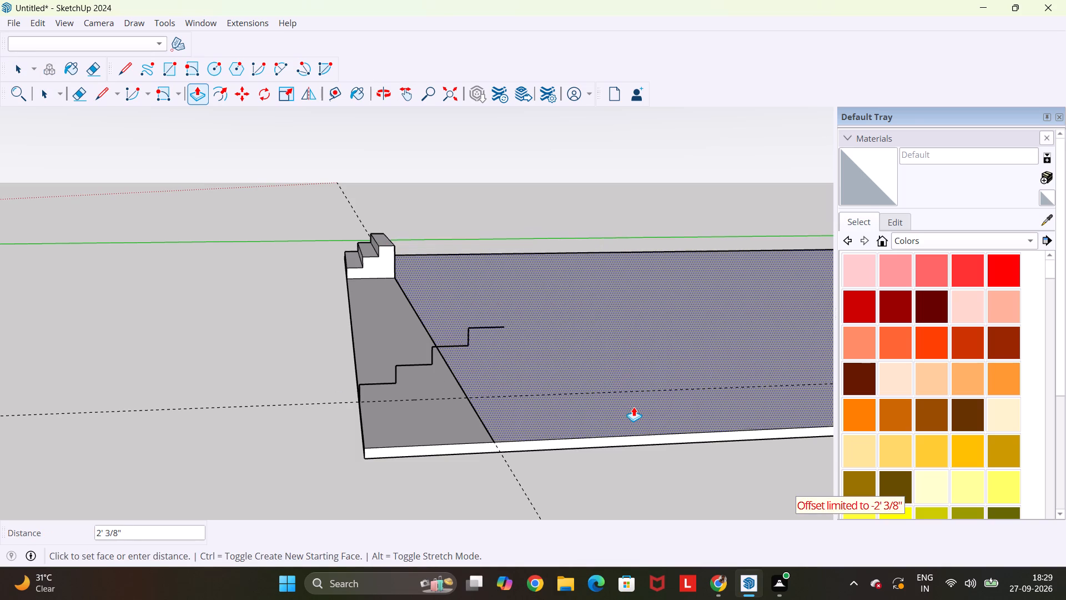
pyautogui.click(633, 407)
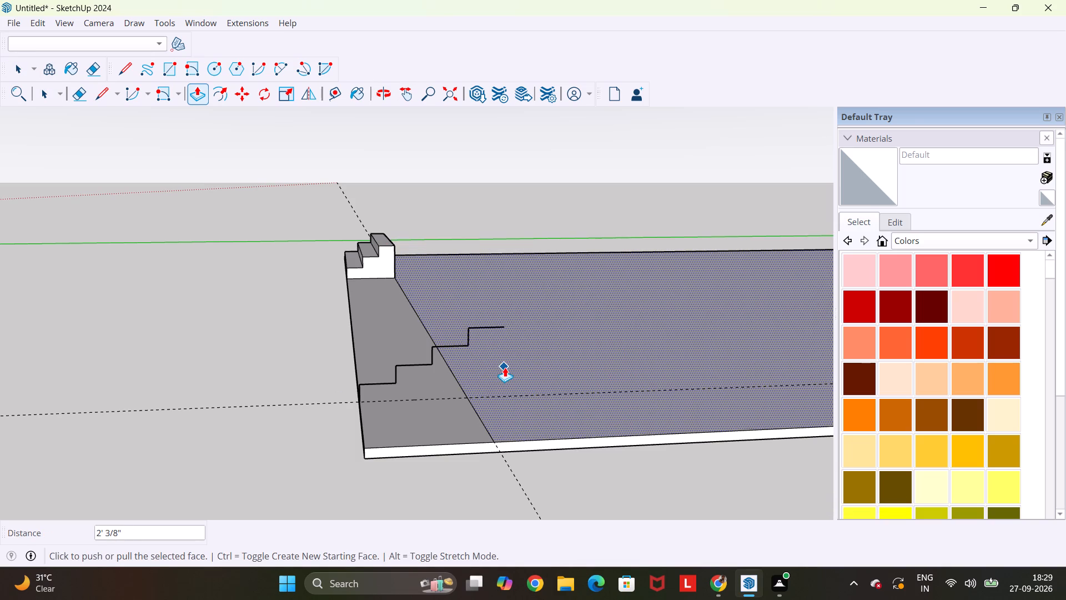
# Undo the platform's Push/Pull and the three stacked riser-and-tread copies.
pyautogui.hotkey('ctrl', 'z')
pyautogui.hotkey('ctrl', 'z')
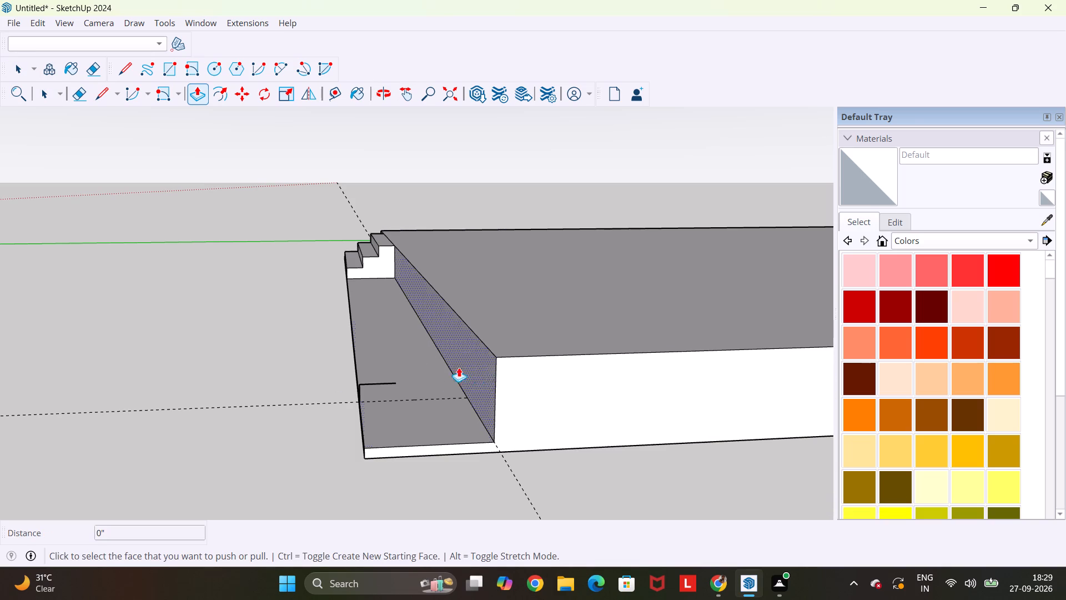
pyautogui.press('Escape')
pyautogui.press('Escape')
# Copy the riser and tread once, from the riser's foot to the tread's inner end, to form a second step.
pyautogui.press('space')
pyautogui.moveTo(426, 375); pyautogui.dragTo(380, 362, button='middle')
pyautogui.scroll(5, 281, 371)
pyautogui.click(310, 354)
pyautogui.keyDown('shift'); pyautogui.click(299, 374); pyautogui.keyUp('shift')
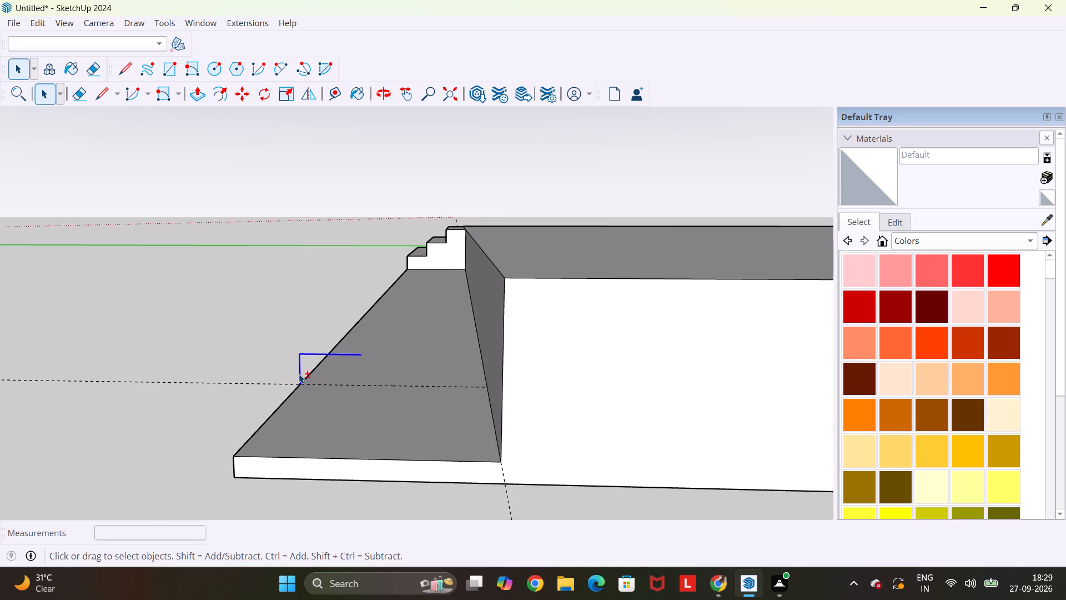
pyautogui.press('m')
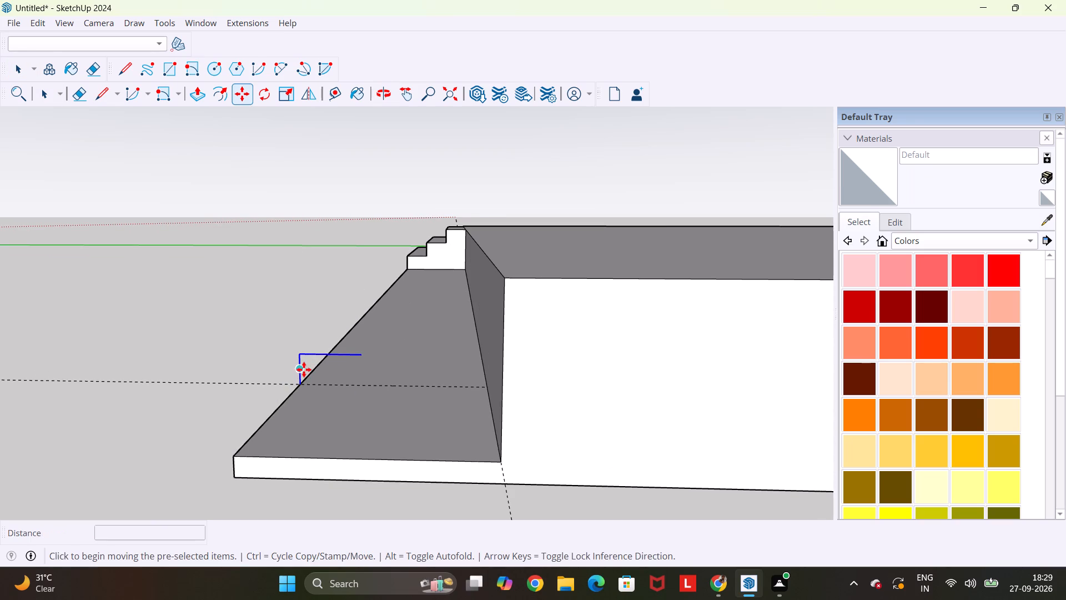
pyautogui.click(303, 384)
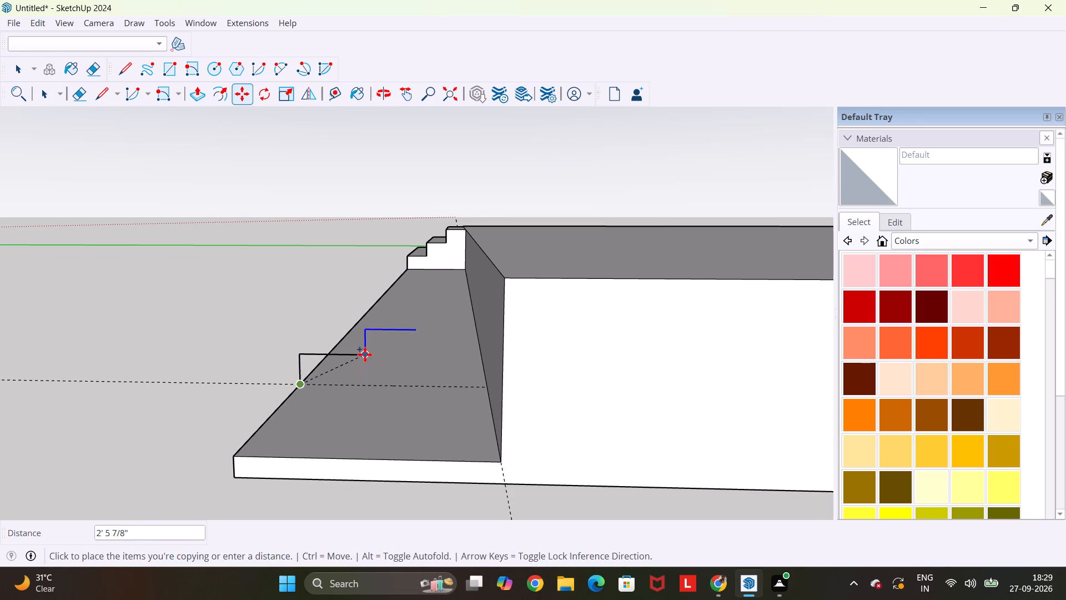
pyautogui.click(365, 354)
pyautogui.moveTo(363, 352); pyautogui.dragTo(405, 356, button='middle')
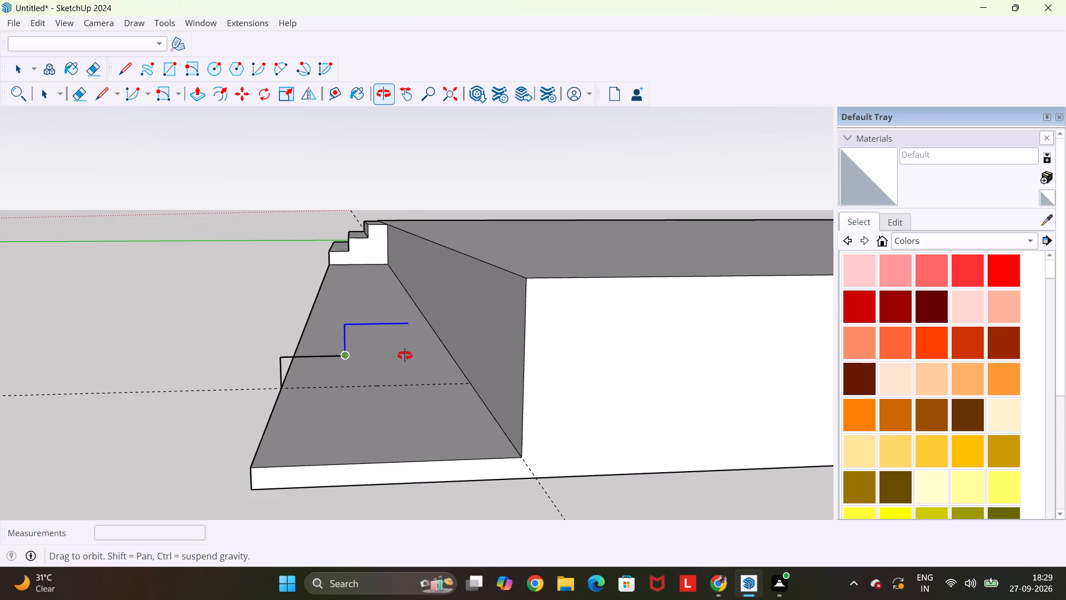
pyautogui.moveTo(405, 356); pyautogui.dragTo(401, 353, button='middle')
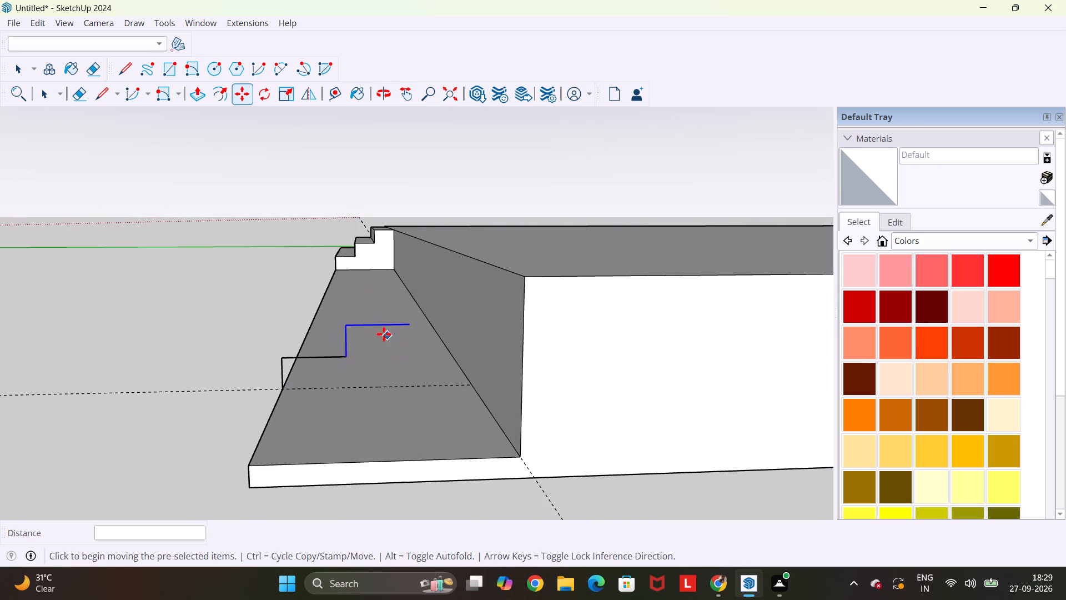
# Measure the existing stair's lowest tread depth and riser height.
pyautogui.scroll(16, 364, 266)
pyautogui.press('t')
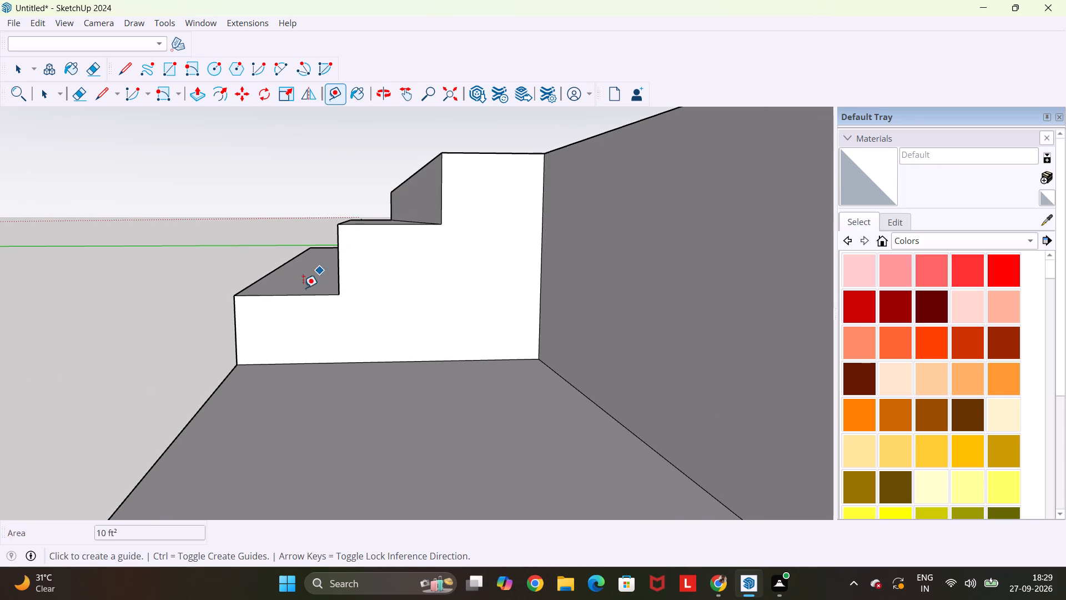
pyautogui.click(240, 297)
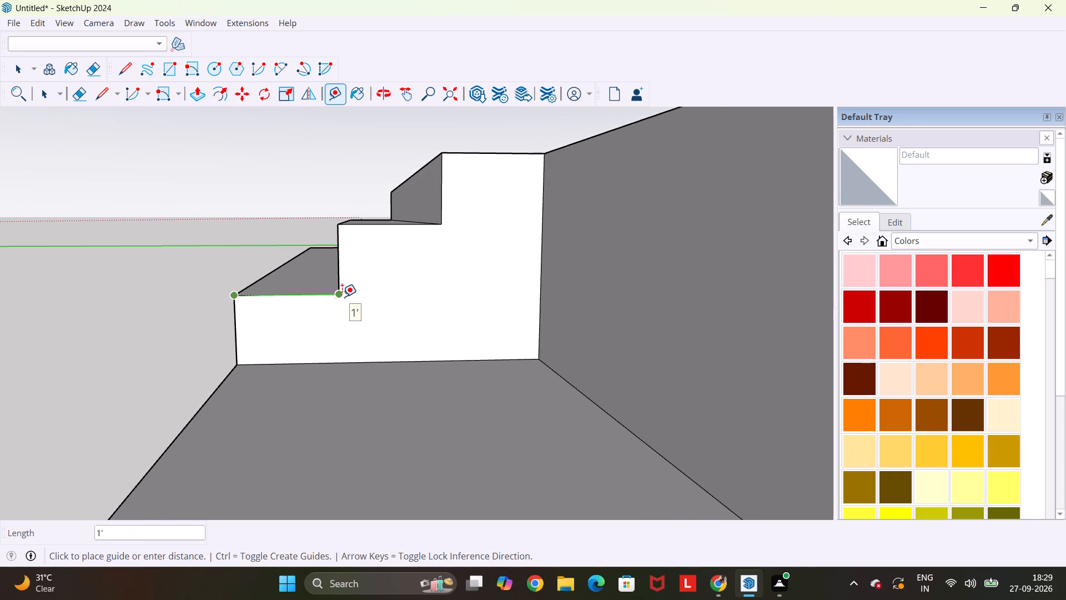
pyautogui.press('Escape')
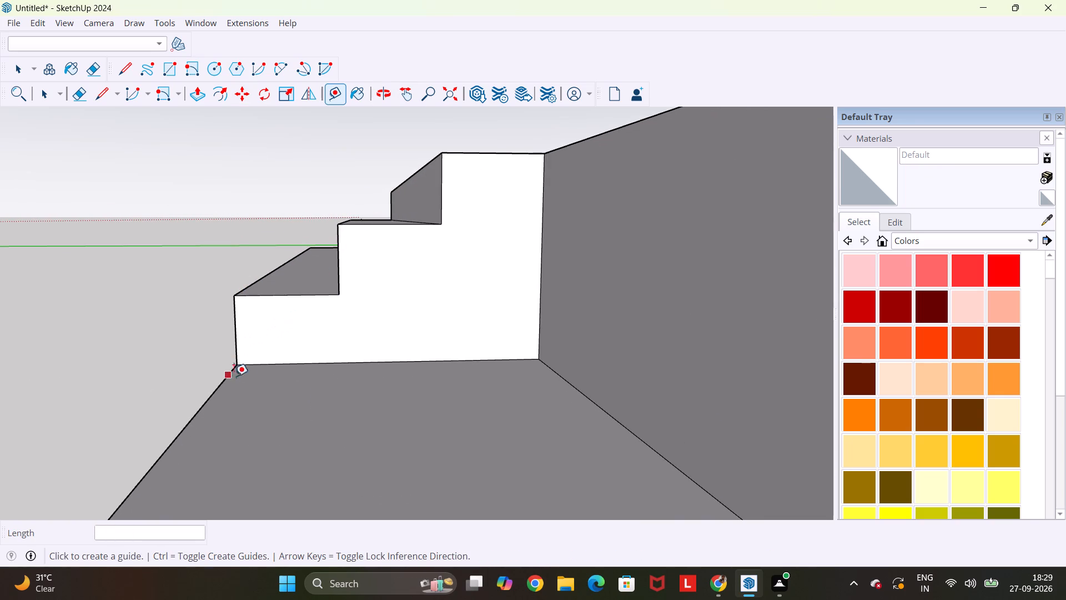
pyautogui.click(237, 365)
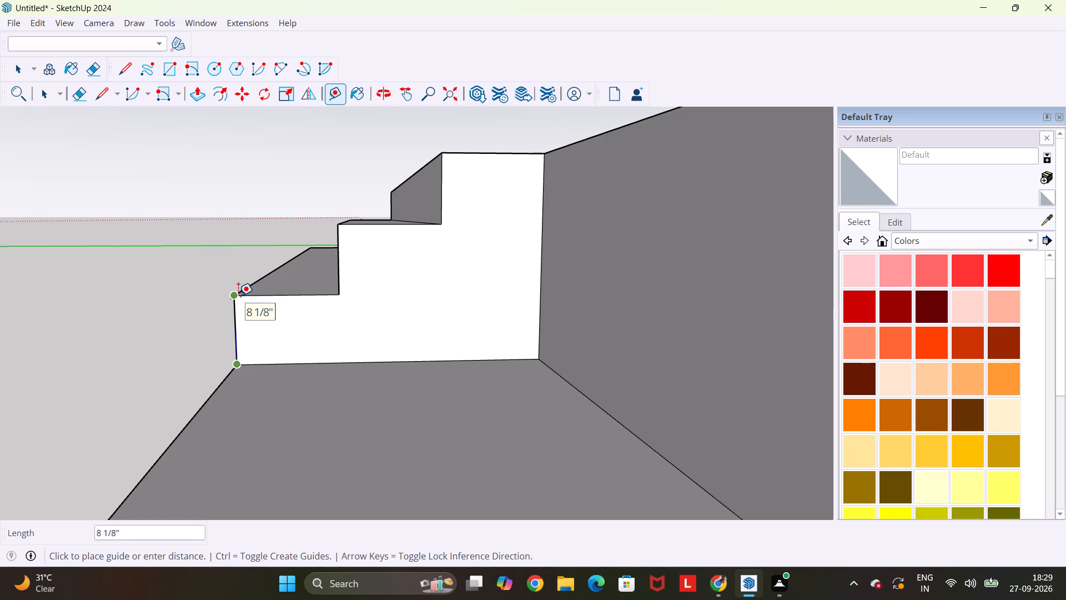
pyautogui.scroll(4, 238, 296)
pyautogui.press('Escape')
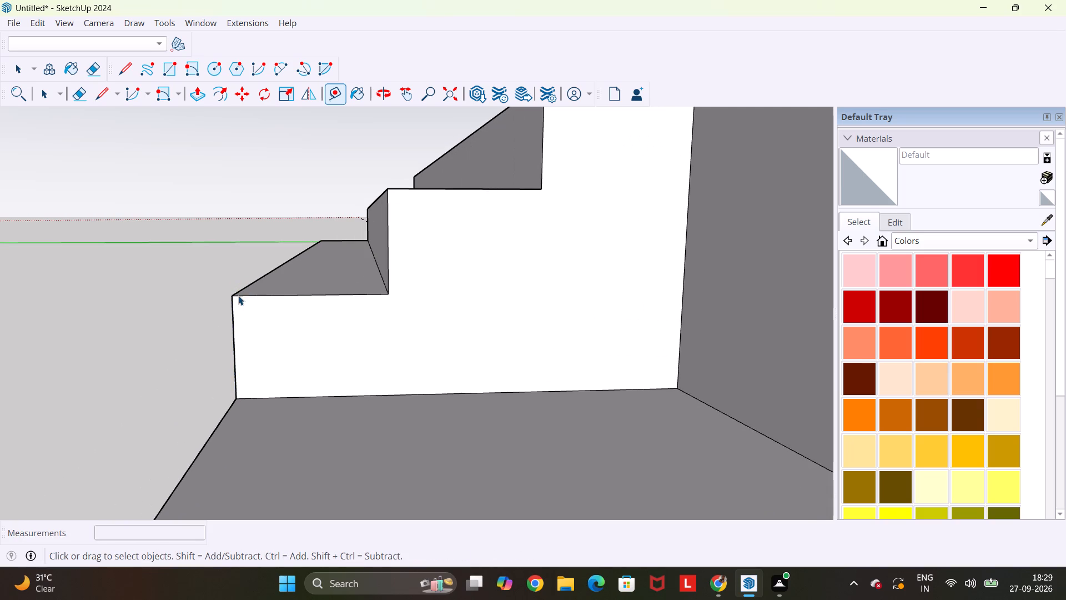
pyautogui.press('space')
pyautogui.scroll(-20, 233, 307)
pyautogui.scroll(-6, 233, 307)
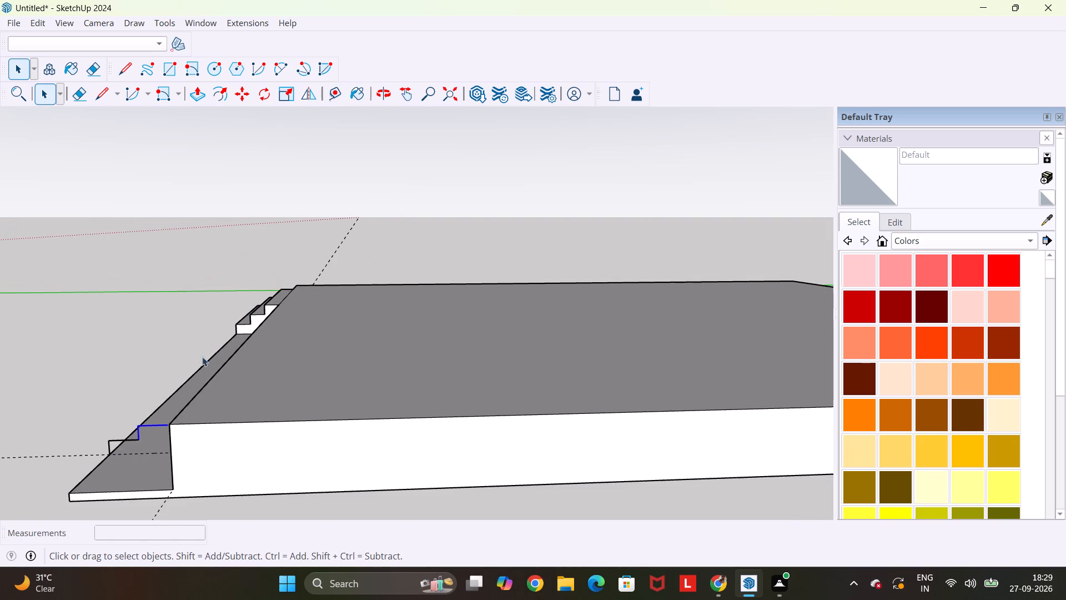
# Undo the far-end riser-and-tread lines, the raised platform and the construction guides.
pyautogui.moveTo(191, 373); pyautogui.dragTo(430, 358, button='middle')
pyautogui.hotkey('ctrl', 'z')
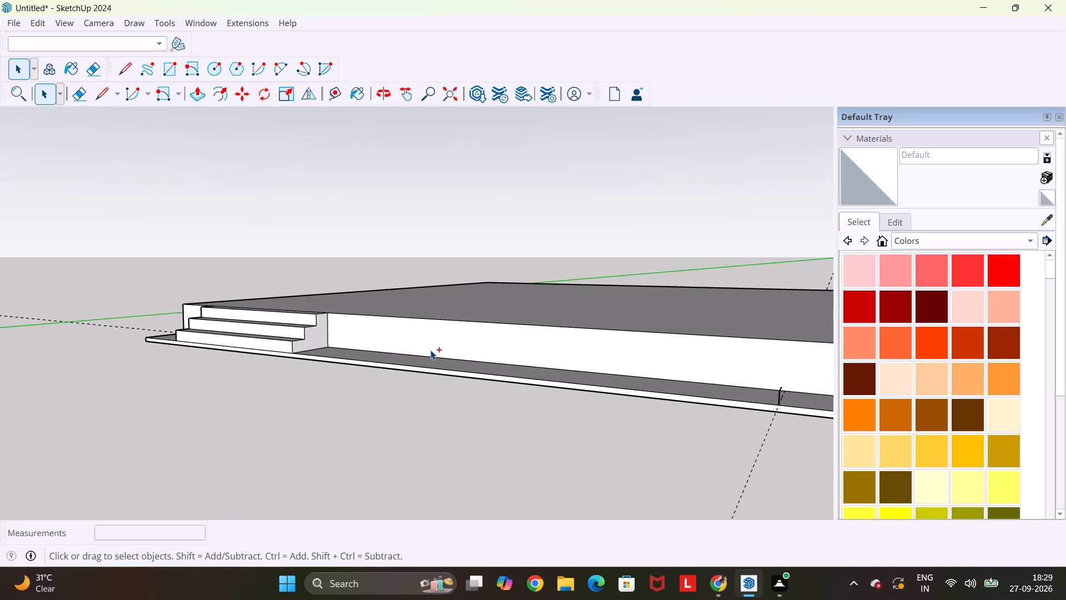
pyautogui.hotkey('ctrl', 'z')
pyautogui.hotkey('ctrl', 'z')
pyautogui.hotkey('ctrl', 'z')
pyautogui.hotkey('ctrl', 'z')
pyautogui.hotkey('ctrl', 'z')
pyautogui.hotkey('ctrl', 'z')
pyautogui.hotkey('ctrl', 'z')
pyautogui.hotkey('ctrl', 'z')
pyautogui.hotkey('ctrl', 'z')
pyautogui.hotkey('ctrl', 'z')
pyautogui.hotkey('ctrl', 'z')
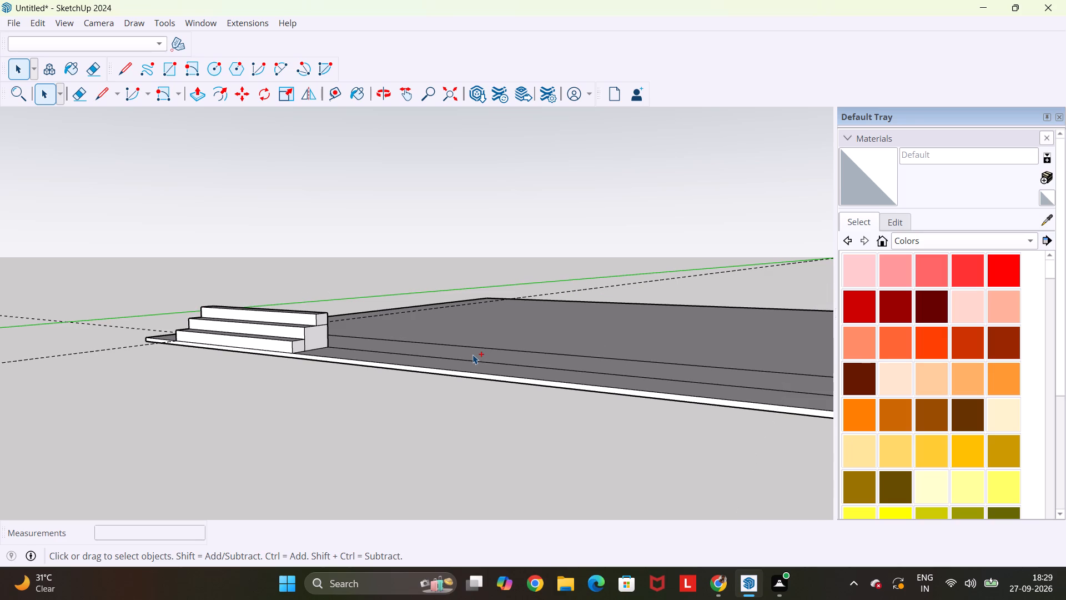
pyautogui.hotkey('ctrl', 'z')
pyautogui.hotkey('ctrl', 'z')
pyautogui.hotkey('ctrl', 'z')
pyautogui.hotkey('ctrl', 'z')
pyautogui.hotkey('ctrl', 'z')
pyautogui.hotkey('ctrl', 'z')
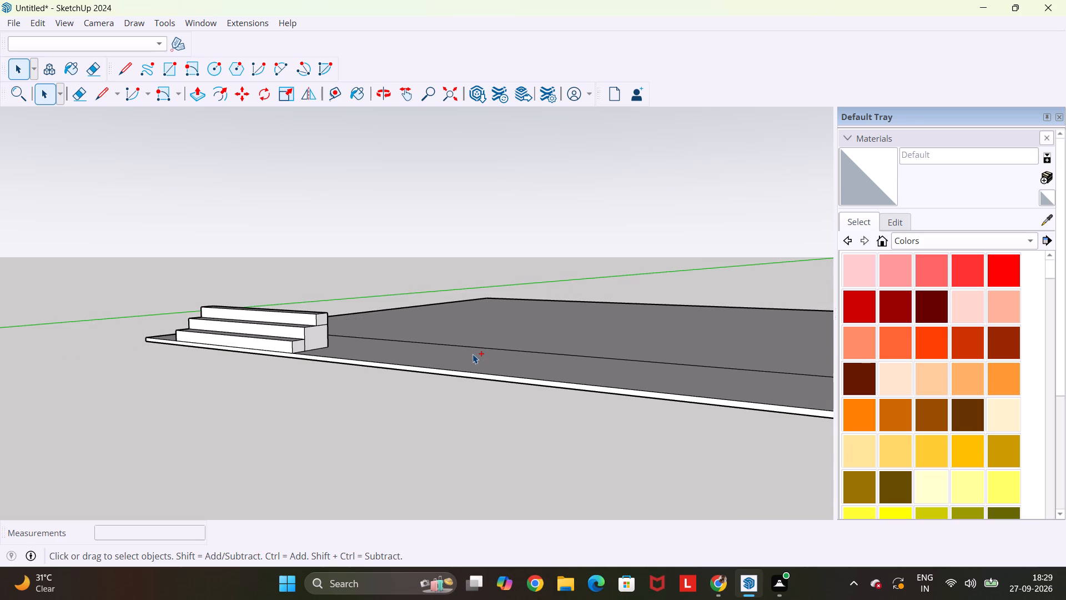
# Undo the three-step stair and its profile lines, back to the flat slab with its front strip line.
pyautogui.hotkey('ctrl', 'z')
pyautogui.hotkey('ctrl', 'z')
pyautogui.hotkey('ctrl', 'z')
pyautogui.hotkey('ctrl', 'z')
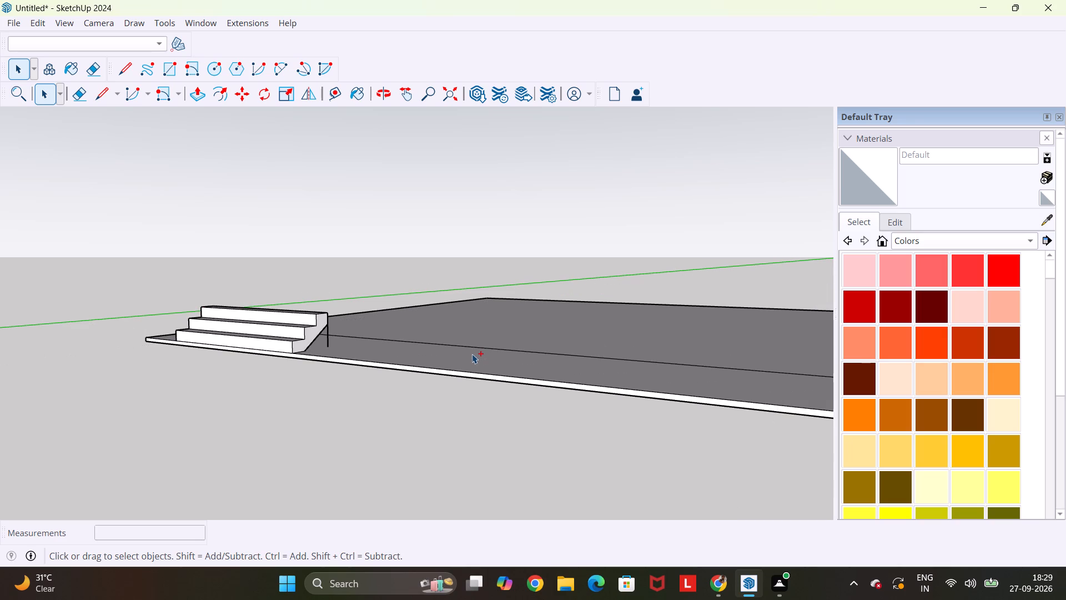
pyautogui.hotkey('ctrl', 'z')
pyautogui.hotkey('ctrl', 'z')
pyautogui.hotkey('ctrl', 'z')
pyautogui.hotkey('ctrl', 'z')
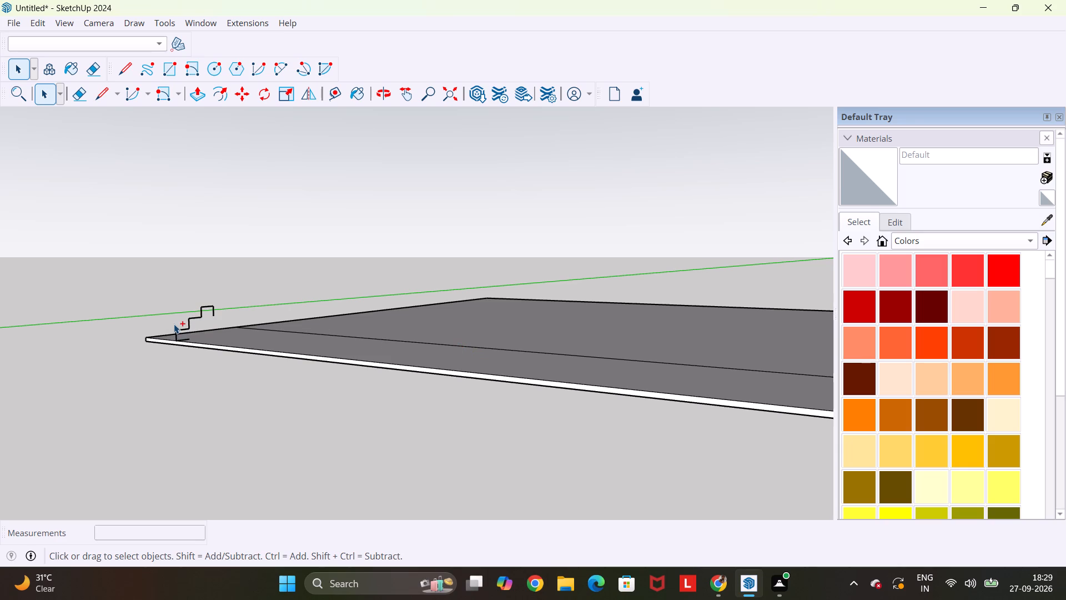
pyautogui.hotkey('ctrl', 'z')
pyautogui.hotkey('ctrl', 'z')
pyautogui.hotkey('ctrl', 'z')
pyautogui.hotkey('ctrl', 'z')
pyautogui.hotkey('ctrl', 'z')
pyautogui.hotkey('ctrl', 'z')
pyautogui.hotkey('ctrl', 'z')
pyautogui.hotkey('ctrl', 'z')
# Place a guide point on the slab's top front edge, 2' from the front strip's end corner.
pyautogui.moveTo(149, 328); pyautogui.dragTo(165, 338, button='middle')
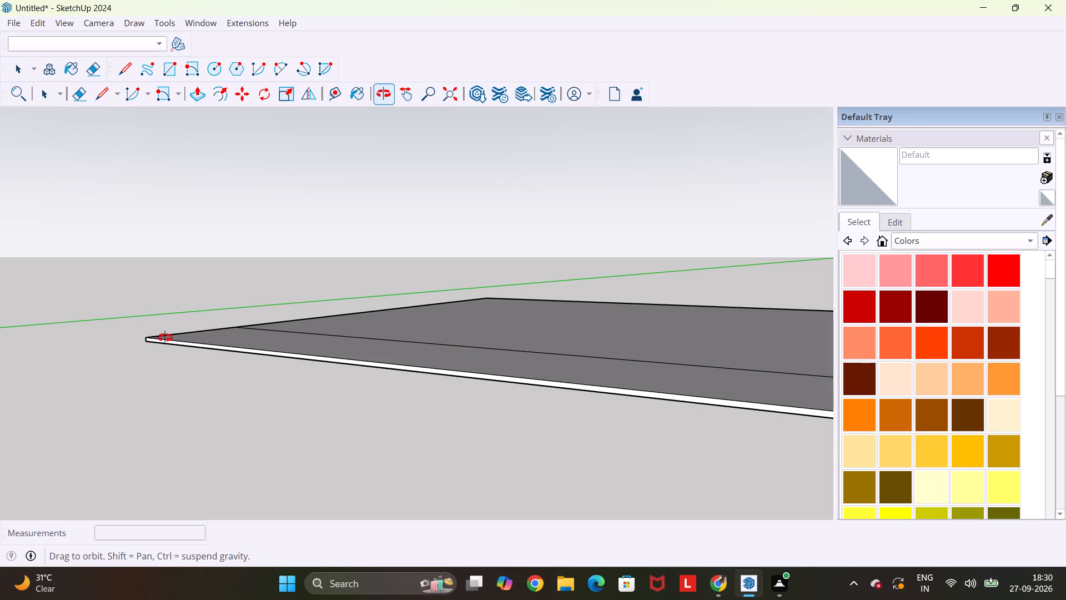
pyautogui.moveTo(165, 338); pyautogui.dragTo(1, 350, button='middle')
pyautogui.scroll(10, 147, 314)
pyautogui.moveTo(108, 338); pyautogui.dragTo(281, 378, button='middle')
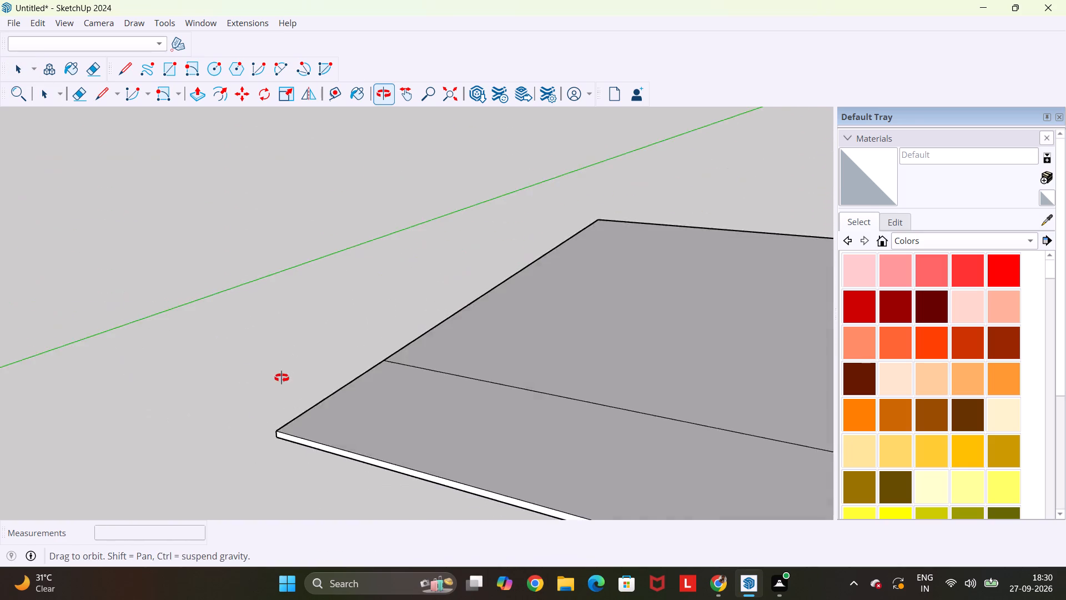
pyautogui.moveTo(281, 378); pyautogui.dragTo(377, 367, button='middle')
pyautogui.press('t')
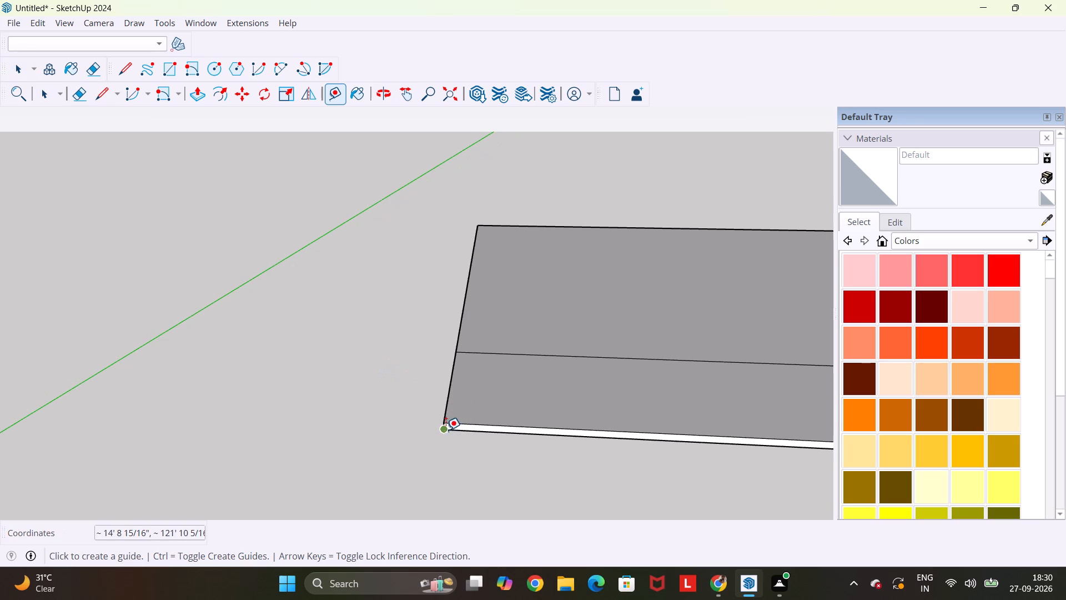
pyautogui.click(444, 419)
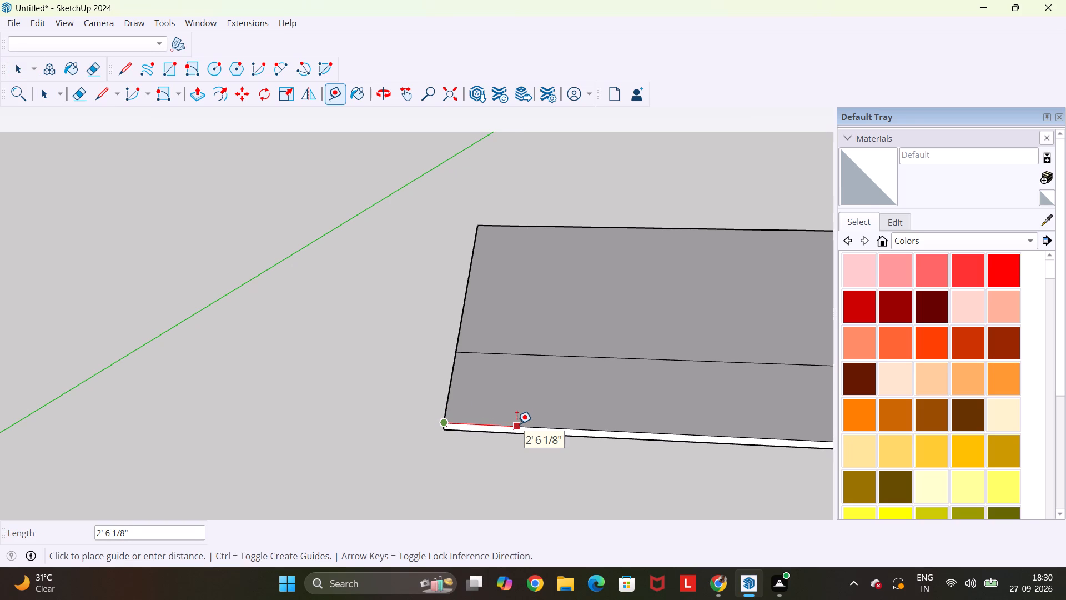
pyautogui.write("2'")
pyautogui.press('Return')
pyautogui.press('Escape')
pyautogui.press('space')
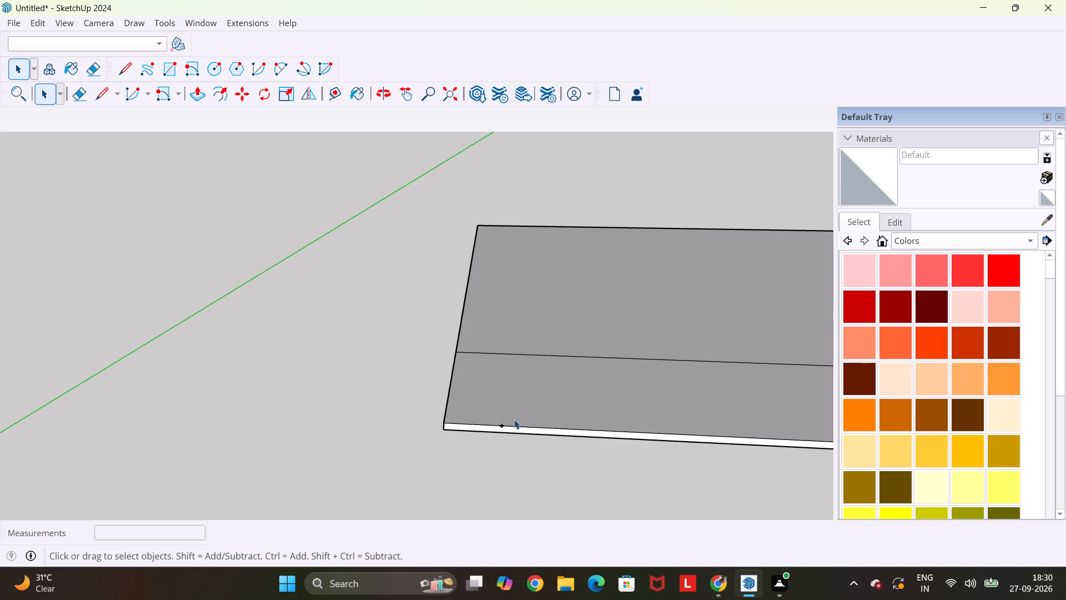
# Draw a 6" vertical riser from the guide point and a 1' tread inward along the green axis.
pyautogui.moveTo(515, 419); pyautogui.dragTo(184, 448, button='middle')
pyautogui.scroll(3, 294, 464)
pyautogui.scroll(2, 386, 432)
pyautogui.moveTo(366, 423); pyautogui.dragTo(347, 414, button='middle')
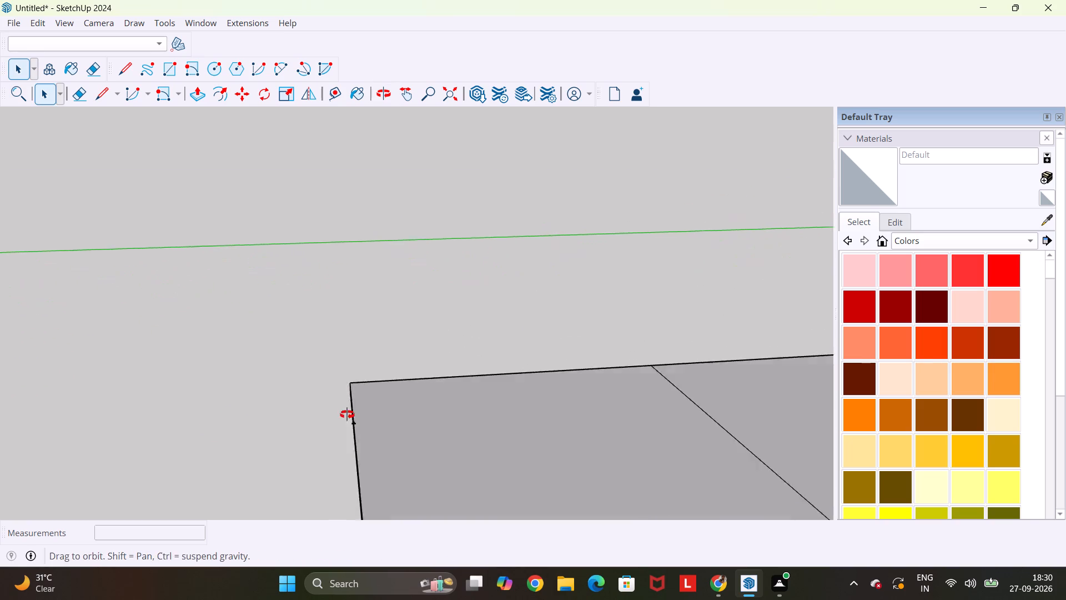
pyautogui.moveTo(347, 414); pyautogui.dragTo(302, 397, button='middle')
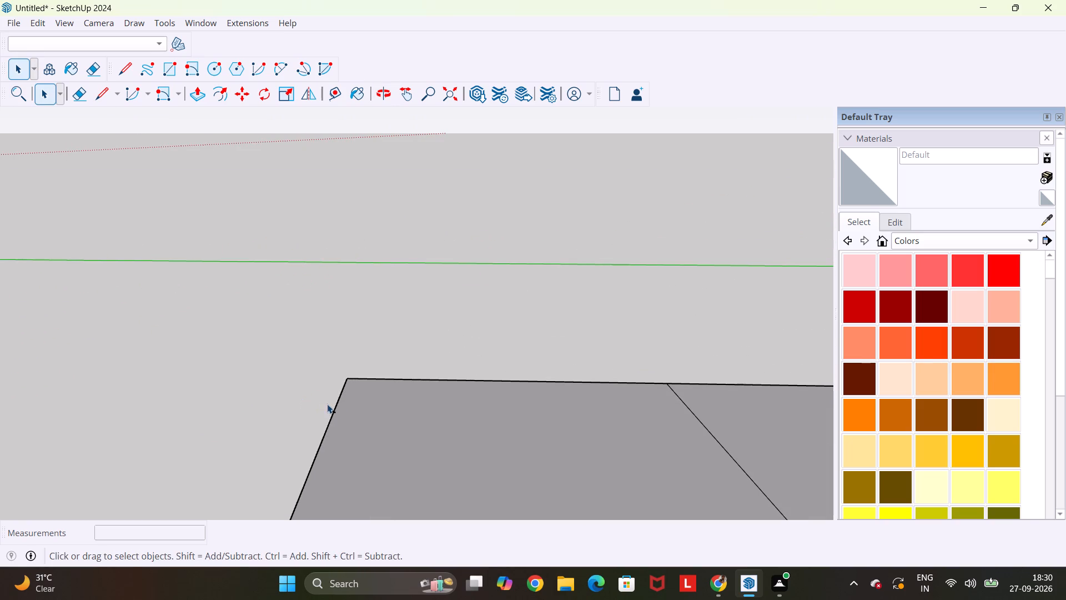
pyautogui.press('l')
pyautogui.click(333, 414)
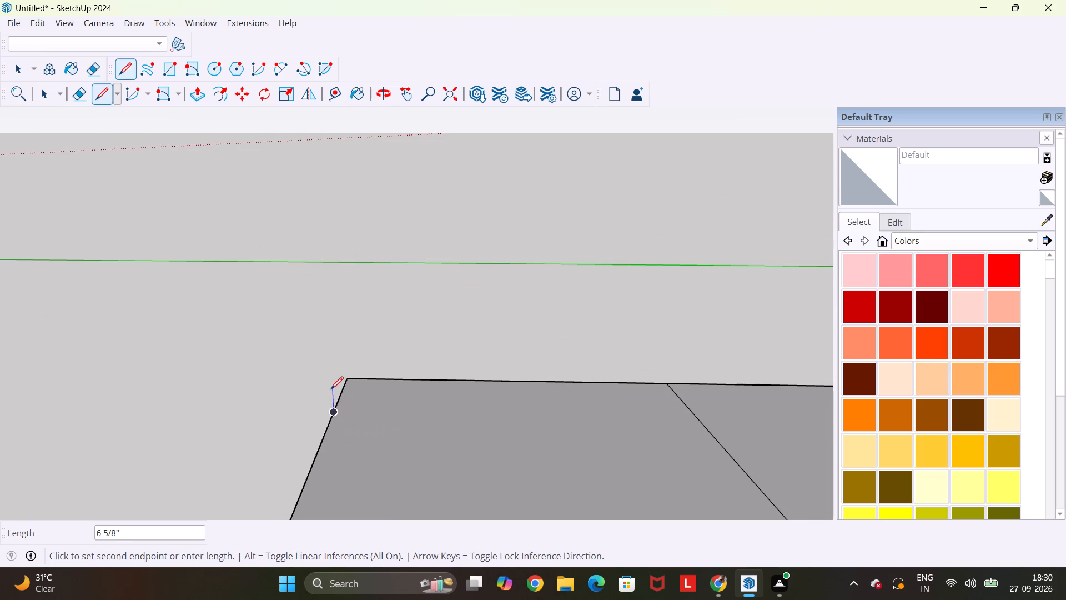
pyautogui.write('6"')
pyautogui.press('Return')
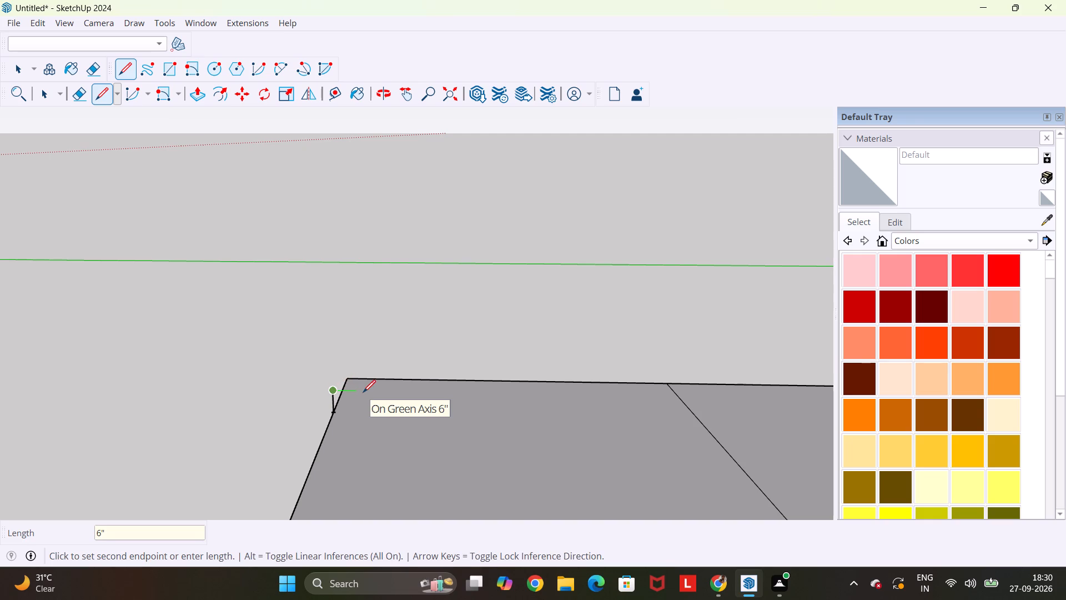
pyautogui.write("1'")
pyautogui.press('Return')
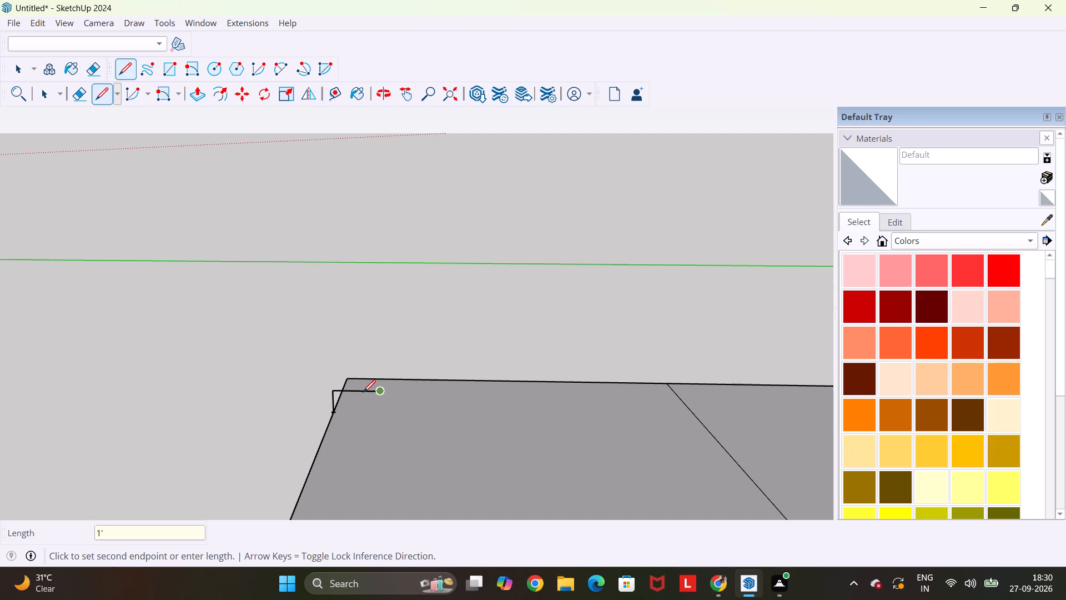
pyautogui.press('Escape')
pyautogui.press('space')
# Copy the riser and tread from the riser's foot to the tread's inner end, multiplied into three stacked copies.
pyautogui.click(374, 389)
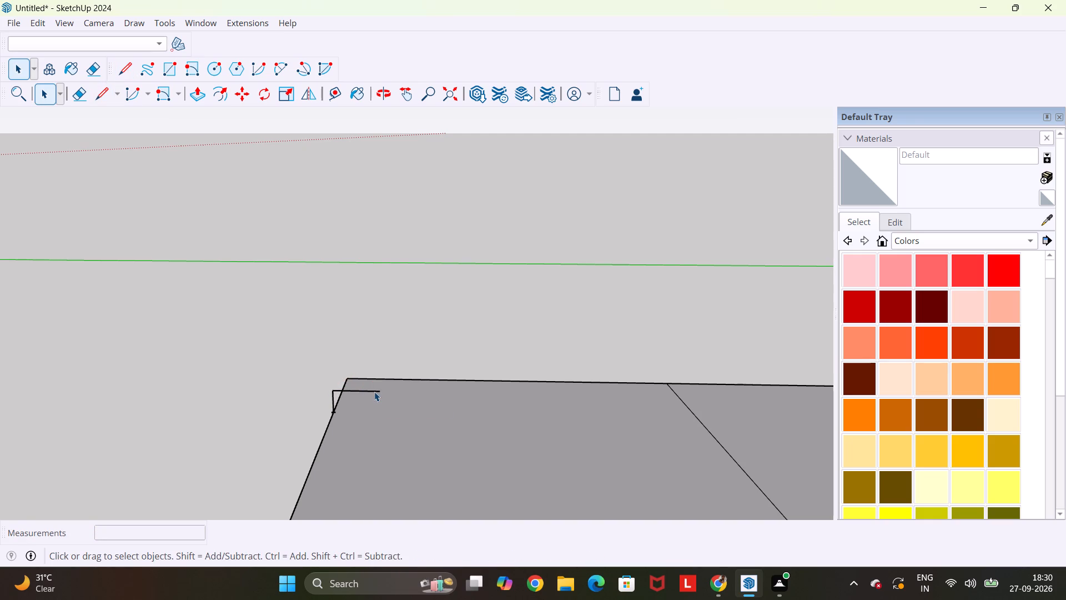
pyautogui.keyDown('shift'); pyautogui.click(333, 402); pyautogui.keyUp('shift')
pyautogui.press('m')
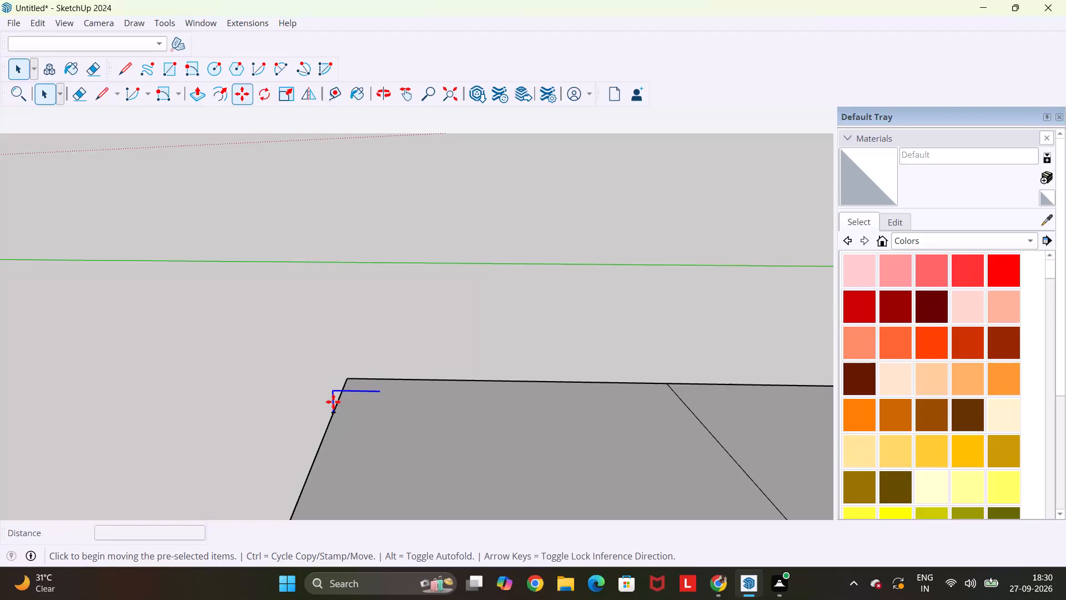
pyautogui.click(331, 411)
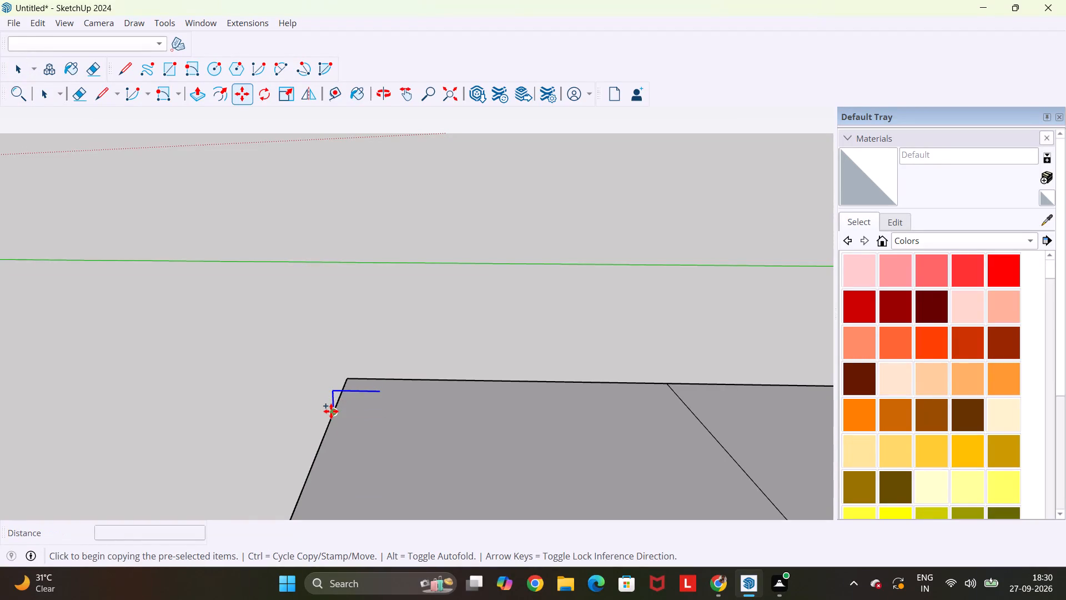
pyautogui.click(383, 391)
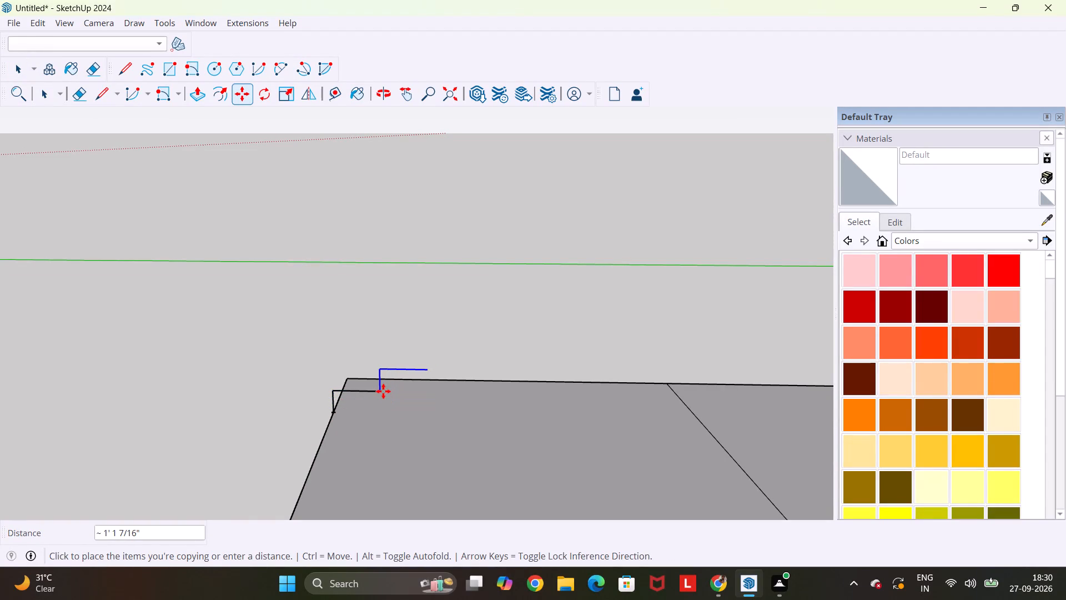
pyautogui.write('*3')
pyautogui.press('Return')
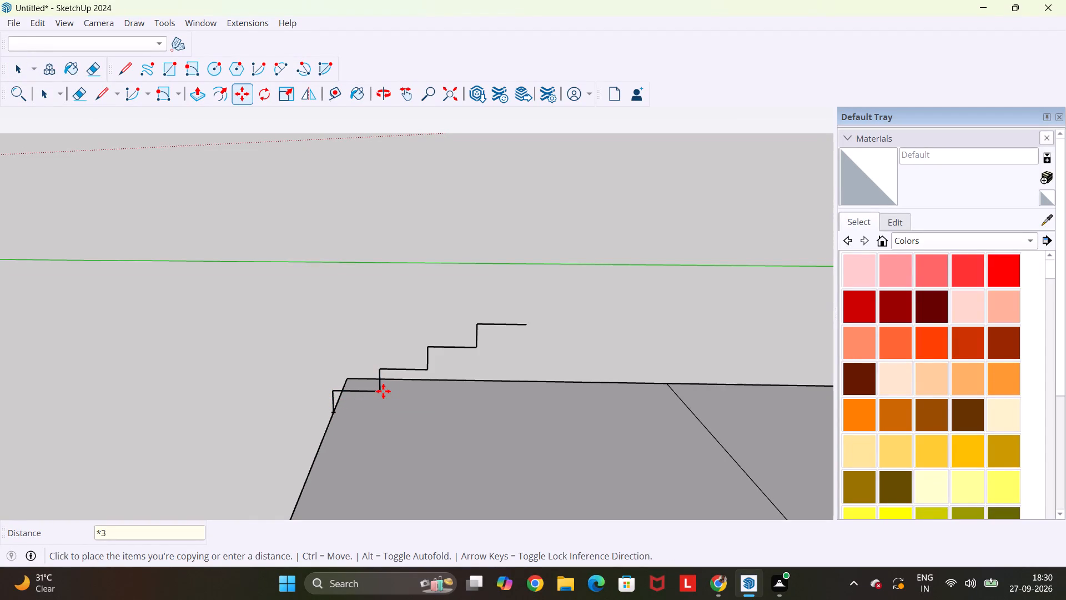
pyautogui.scroll(-15, 390, 394)
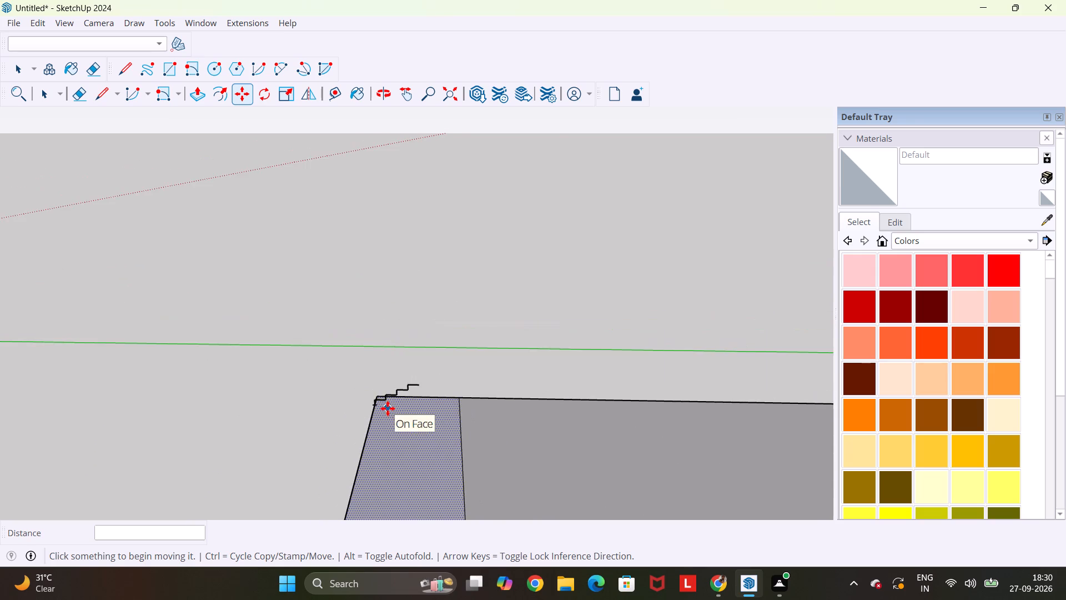
pyautogui.scroll(6, 388, 408)
pyautogui.scroll(-20, 386, 402)
pyautogui.scroll(-2, 386, 402)
pyautogui.scroll(7, 381, 446)
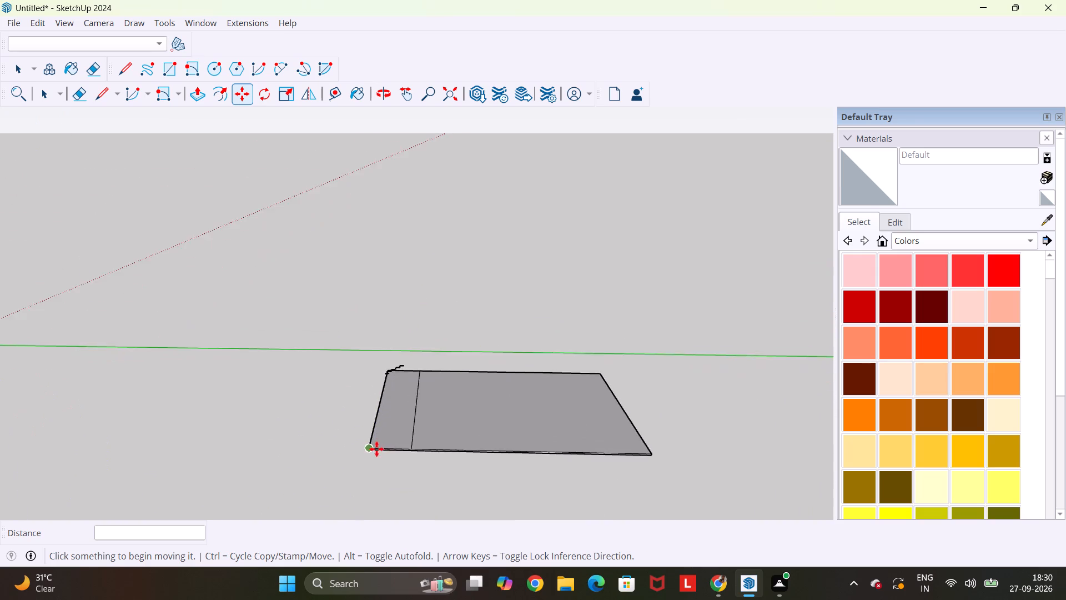
pyautogui.scroll(5, 376, 449)
pyautogui.moveTo(368, 438); pyautogui.dragTo(746, 450, button='middle')
pyautogui.scroll(4, 335, 329)
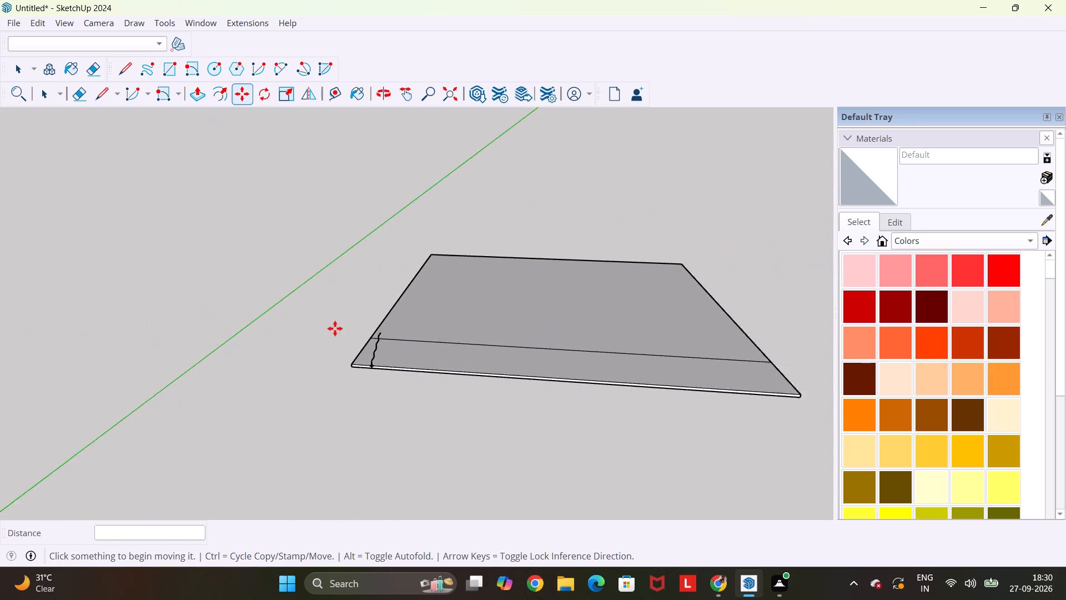
pyautogui.scroll(7, 335, 328)
pyautogui.press('Escape')
pyautogui.press('space')
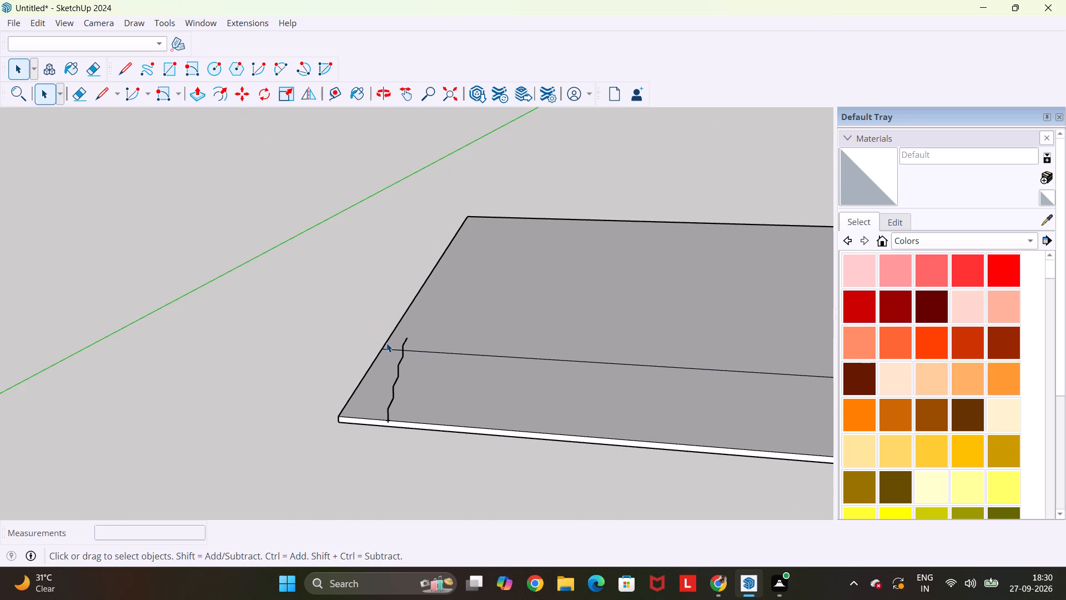
# Measure the distance from the first riser's foot to the slab's front corner.
pyautogui.press('t')
pyautogui.scroll(5, 403, 423)
pyautogui.scroll(4, 356, 416)
pyautogui.click(389, 416)
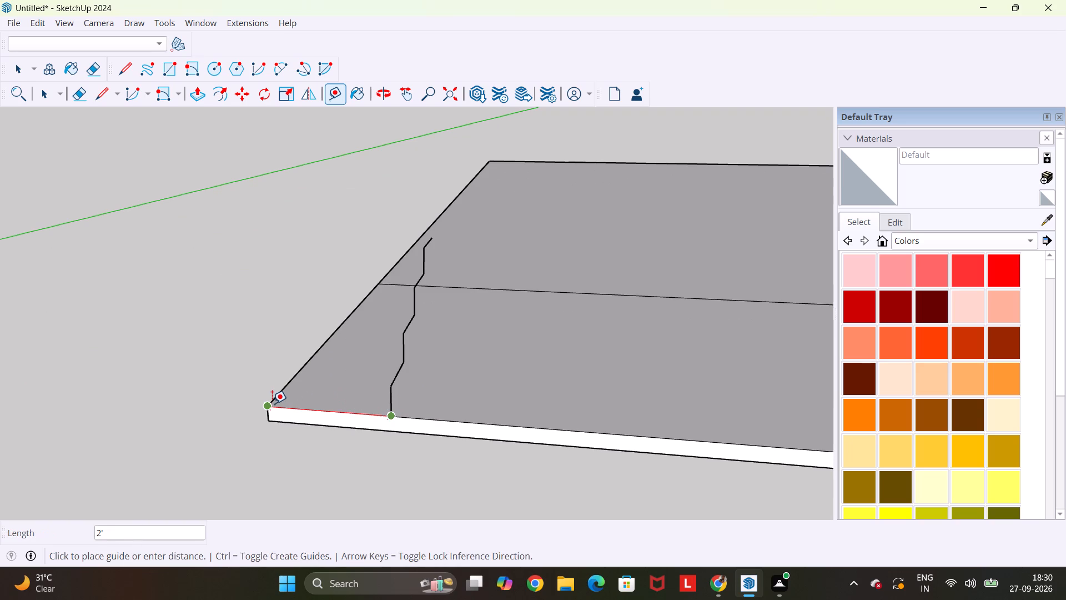
pyautogui.press('Escape')
pyautogui.press('space')
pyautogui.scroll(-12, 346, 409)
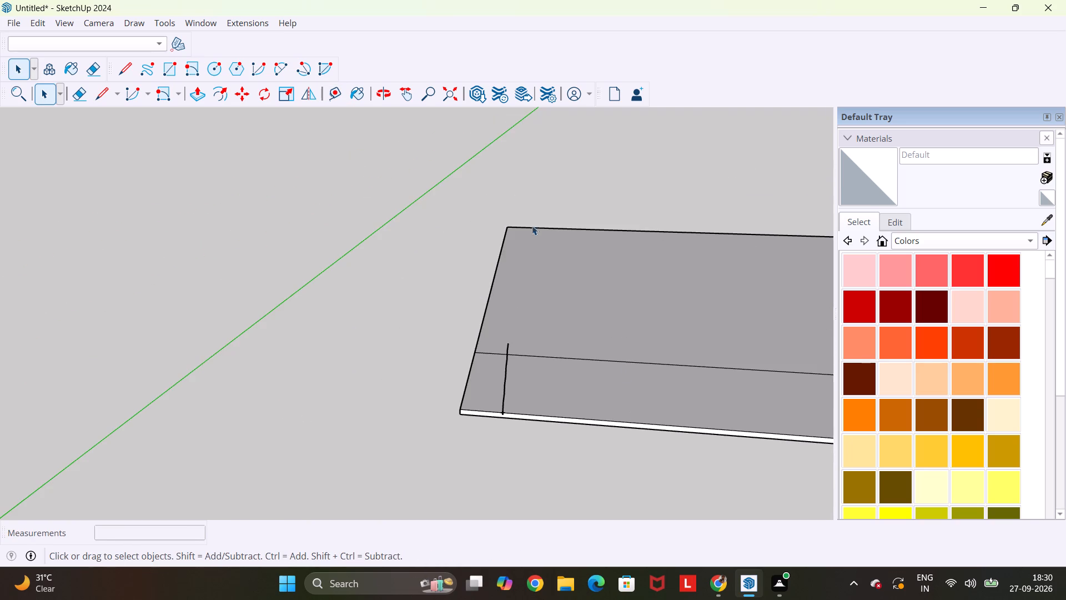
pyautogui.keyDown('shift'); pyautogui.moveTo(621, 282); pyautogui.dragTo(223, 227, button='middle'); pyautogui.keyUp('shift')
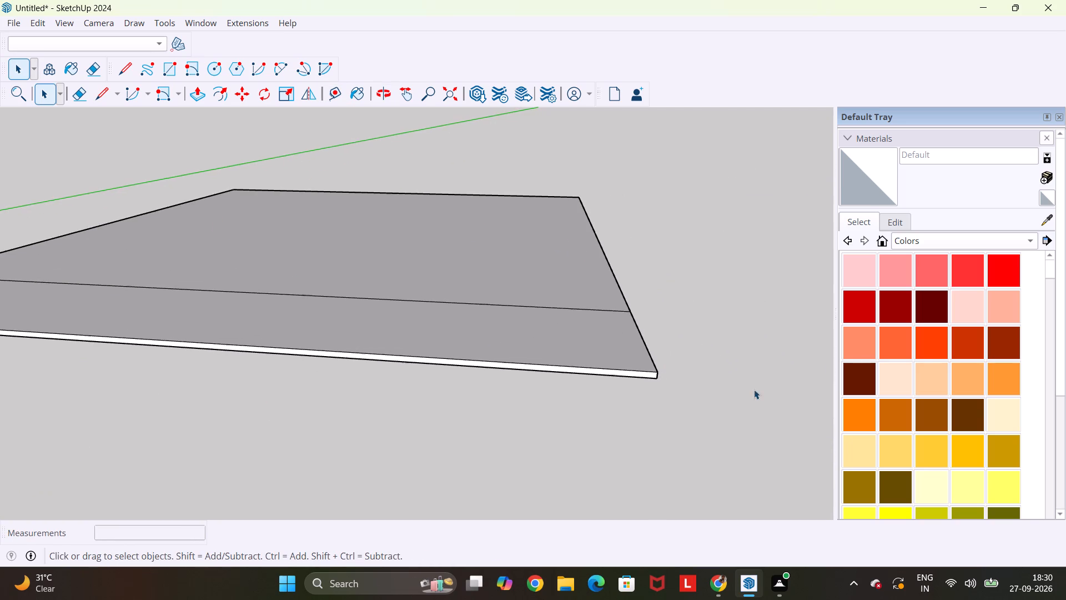
# Place a guide point on the slab's top front edge, 2' from the front strip's opposite end corner.
pyautogui.scroll(8, 739, 381)
pyautogui.press('t')
pyautogui.click(666, 378)
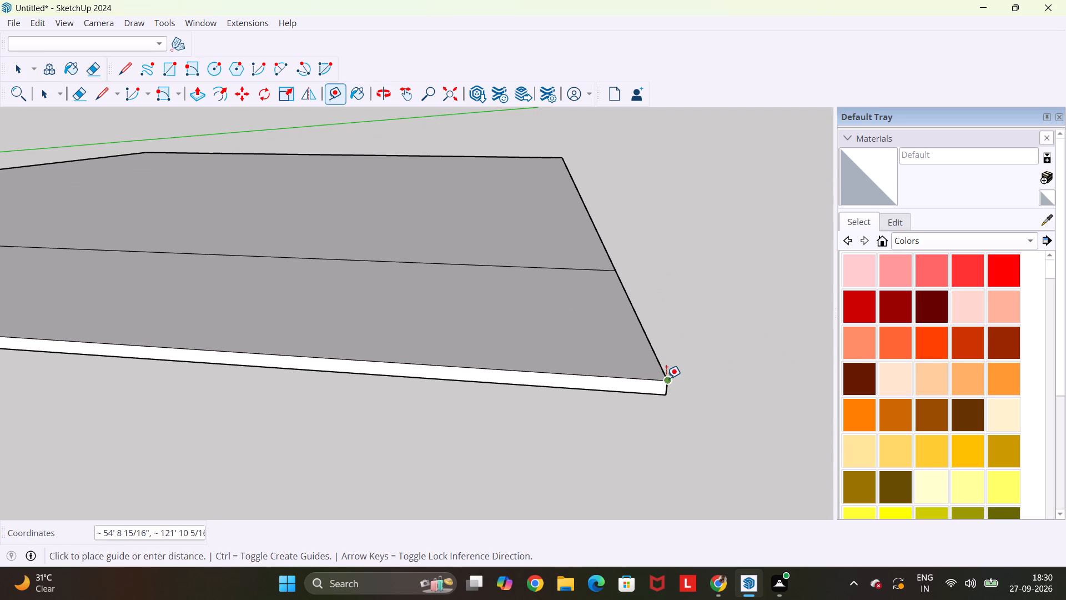
pyautogui.write("2'")
pyautogui.press('Return')
# Draw a 6" vertical riser from the new guide point and a 1' tread inward along the green axis.
pyautogui.moveTo(547, 363); pyautogui.dragTo(171, 367, button='middle')
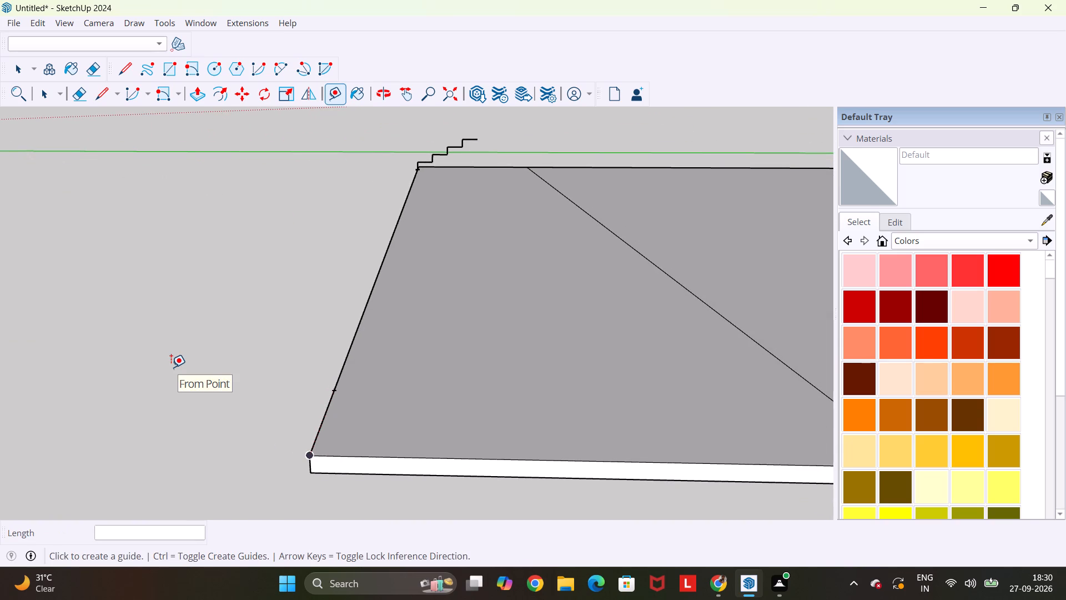
pyautogui.press('l')
pyautogui.scroll(5, 307, 400)
pyautogui.click(341, 399)
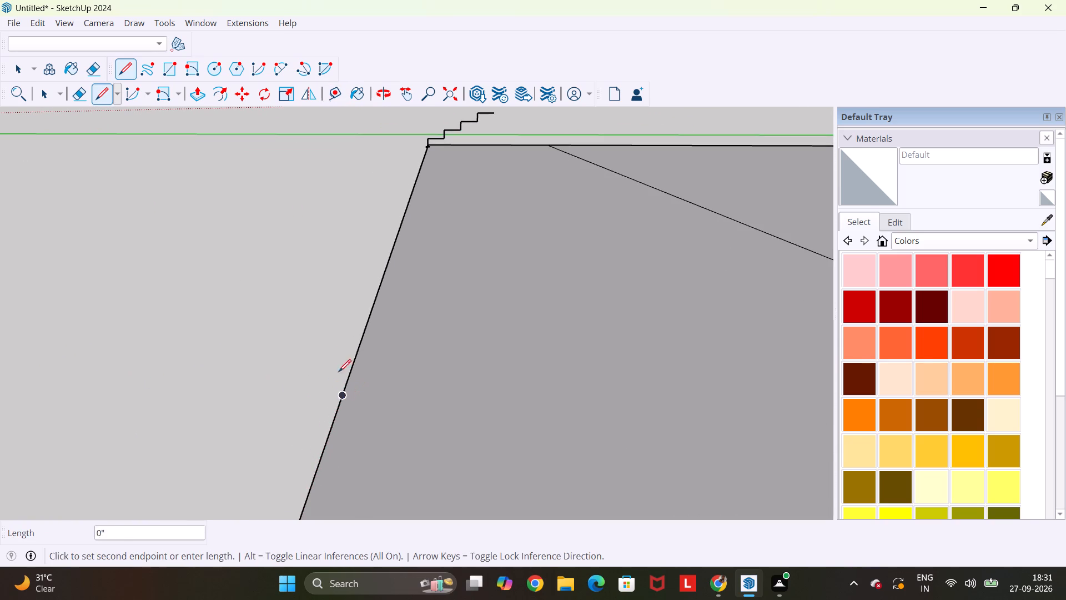
pyautogui.write('6"')
pyautogui.press('Return')
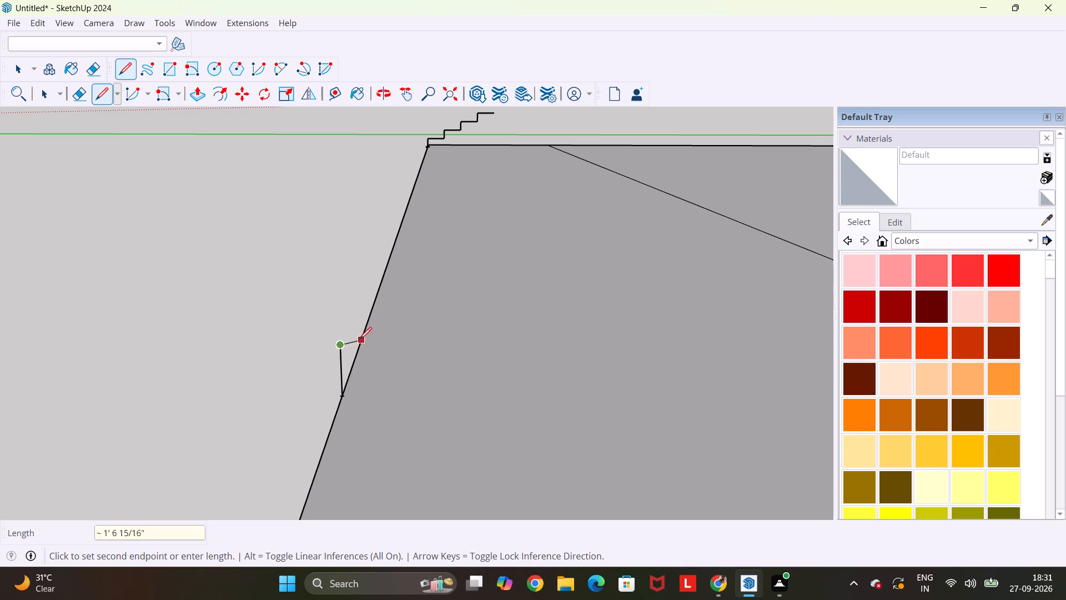
pyautogui.moveTo(387, 344); pyautogui.dragTo(468, 344, button='middle')
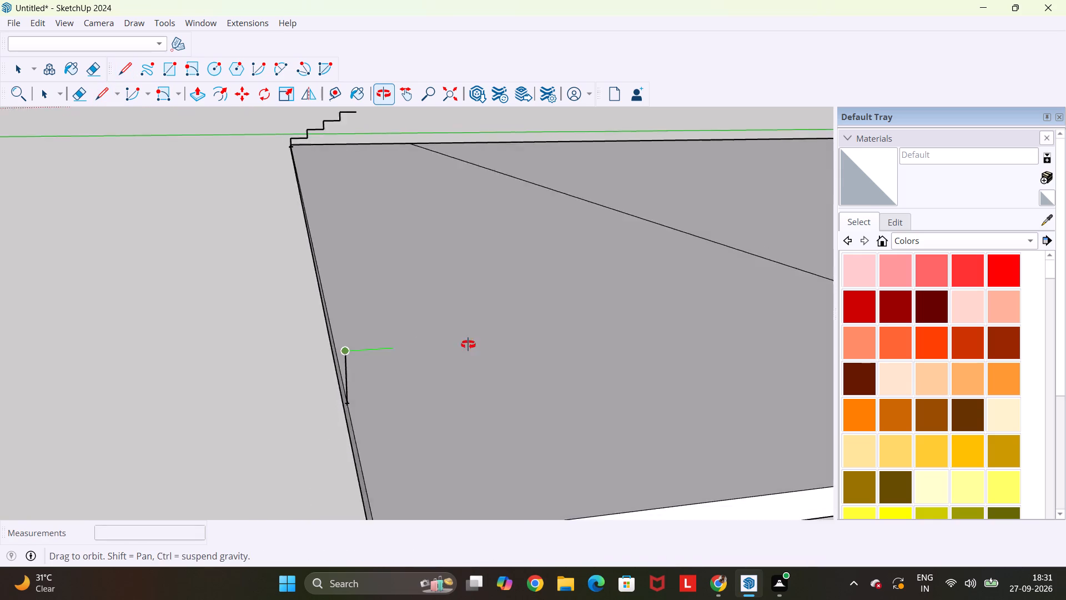
pyautogui.moveTo(468, 344); pyautogui.dragTo(379, 317, button='middle')
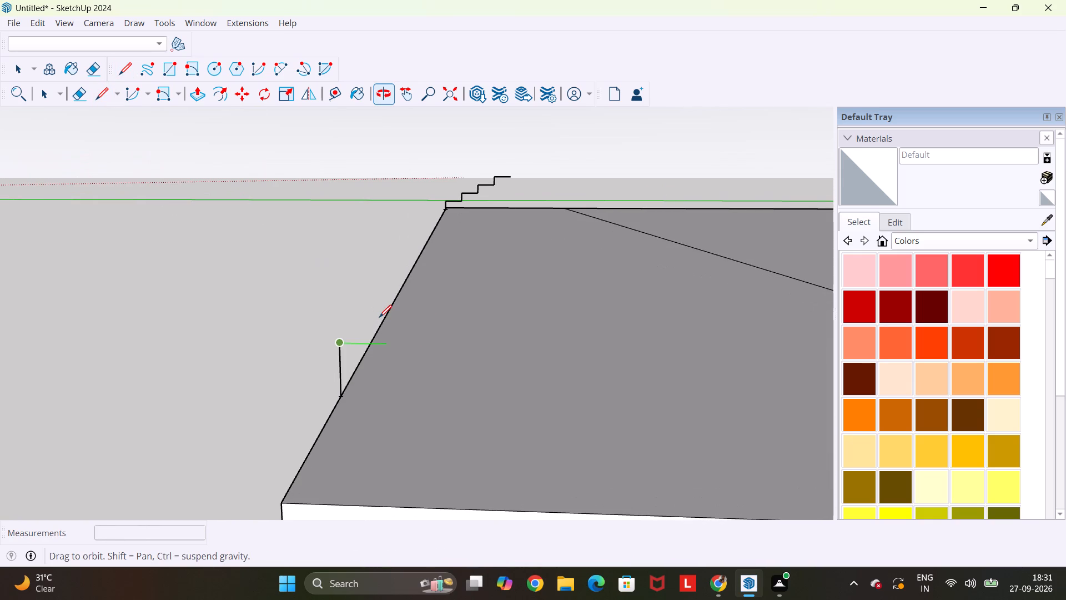
pyautogui.write("1'")
pyautogui.press('Return')
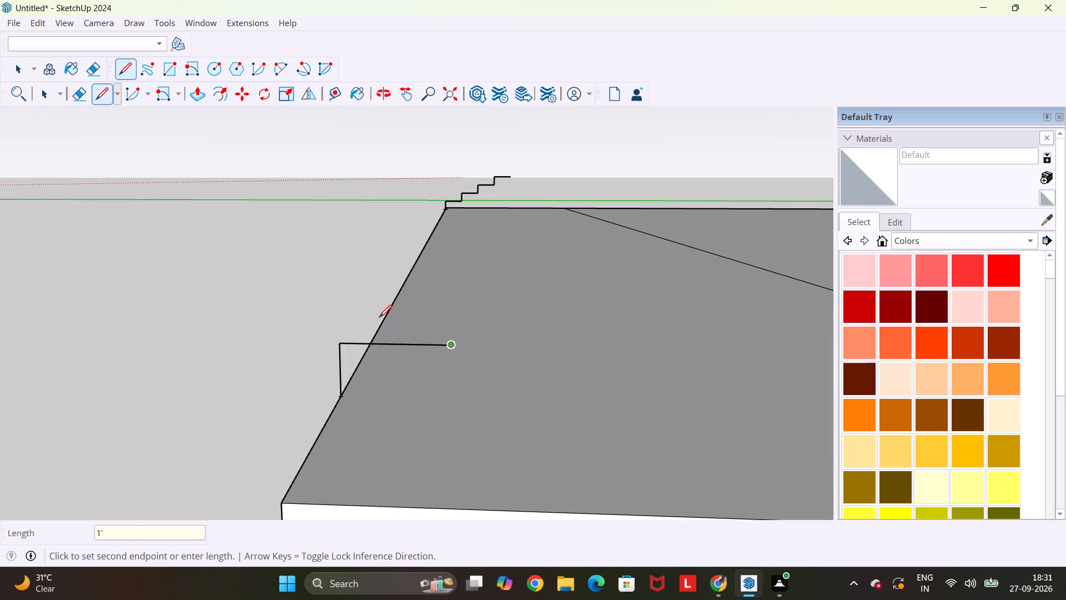
pyautogui.scroll(-1, 379, 319)
pyautogui.moveTo(339, 314); pyautogui.dragTo(827, 274, button='middle')
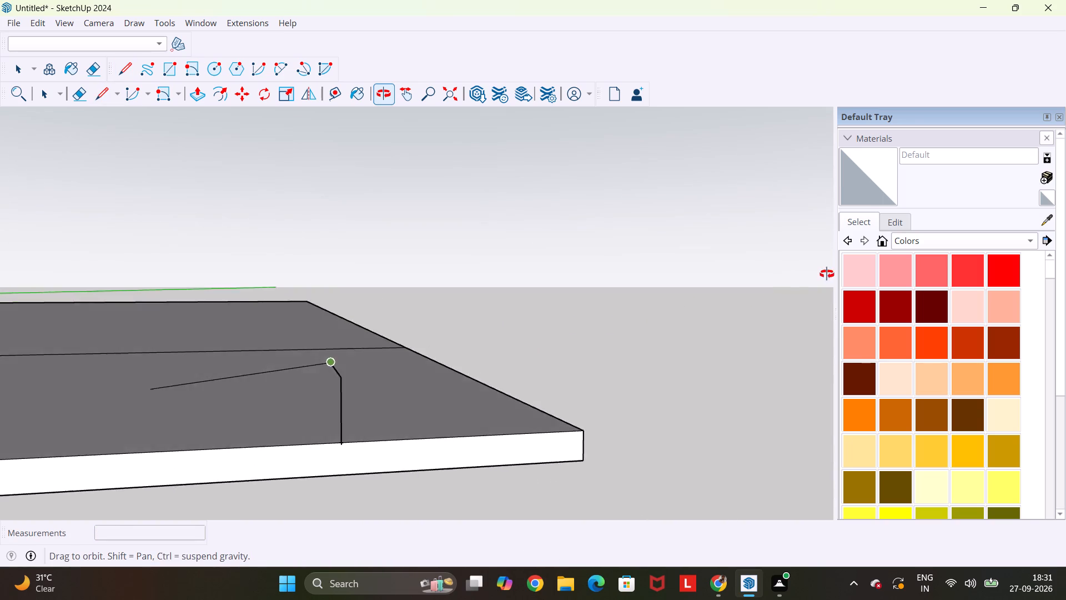
pyautogui.moveTo(827, 274); pyautogui.dragTo(395, 274, button='middle')
pyautogui.press('Escape')
pyautogui.press('space')
# Measure the new riser's height and the tread's length.
pyautogui.press('t')
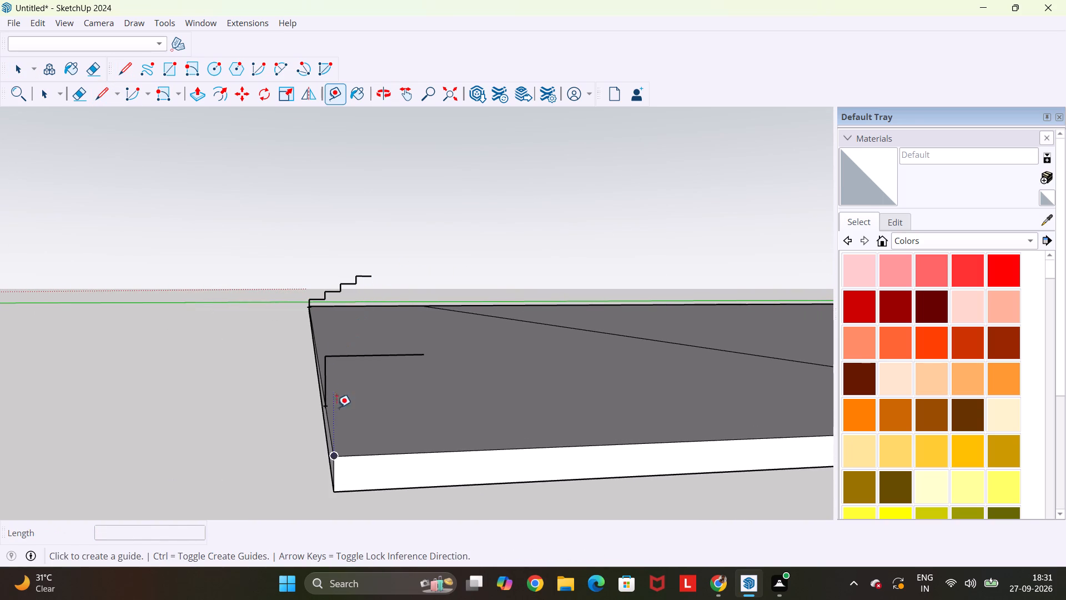
pyautogui.click(323, 412)
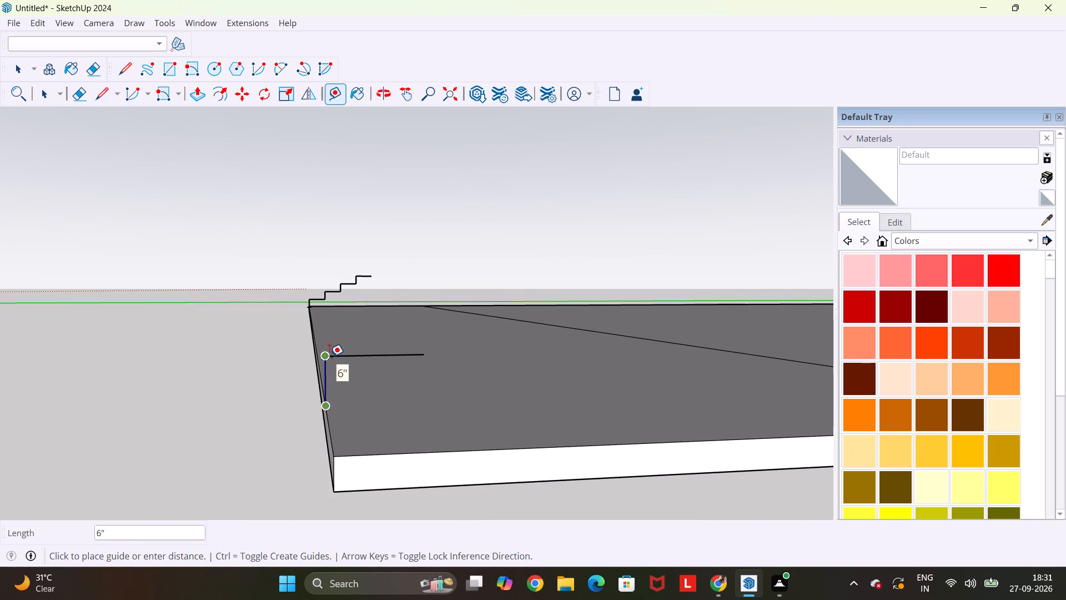
pyautogui.press('Escape')
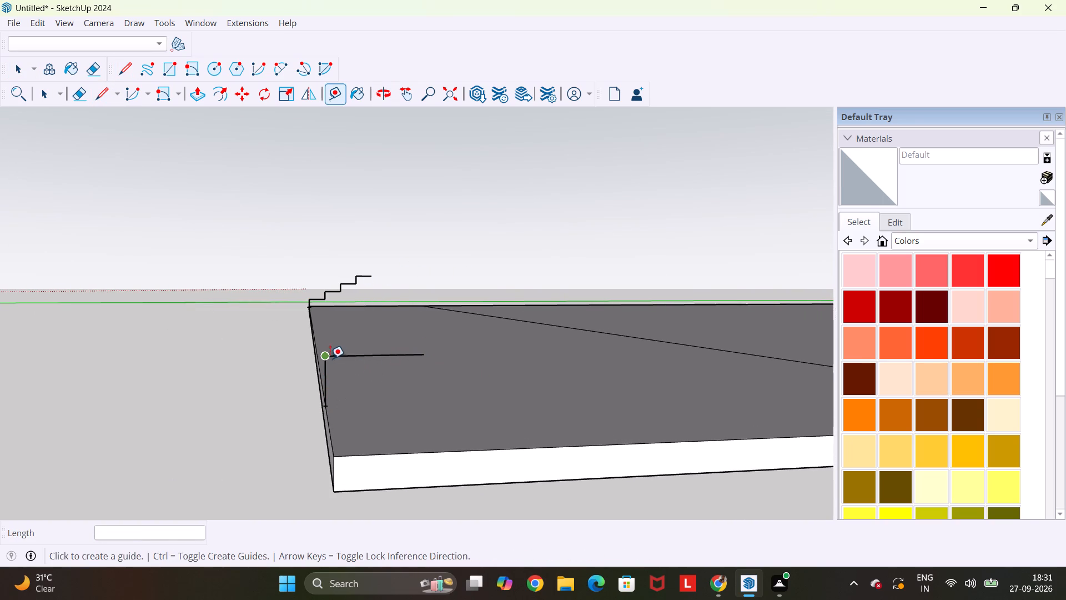
pyautogui.click(327, 357)
pyautogui.press('Escape')
pyautogui.press('space')
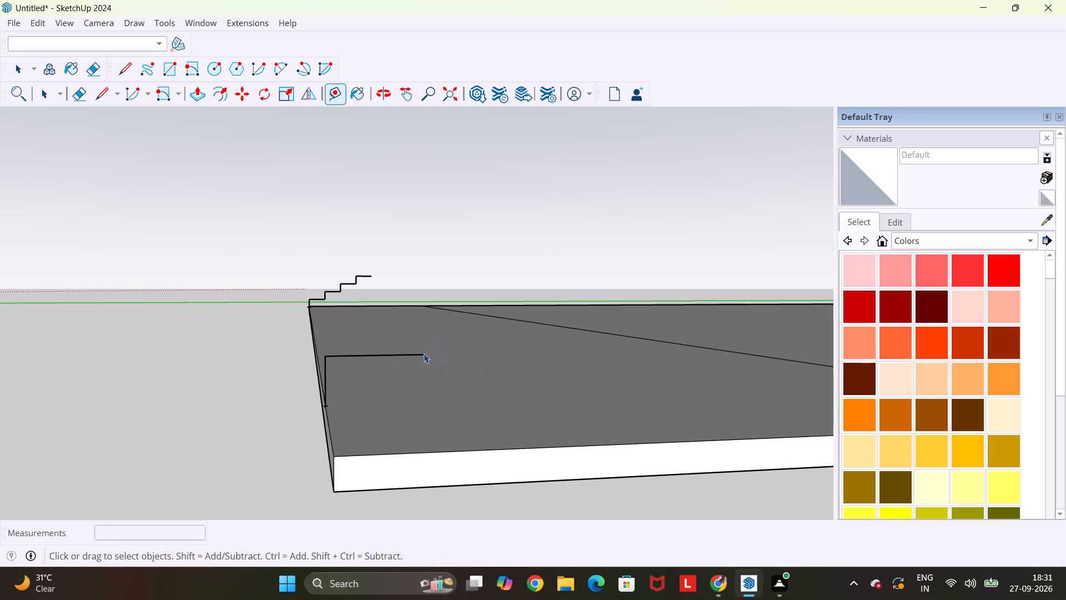
# Copy the new riser and tread from the riser's foot to the tread's inner end, multiplied into three stacked copies.
pyautogui.moveTo(427, 356); pyautogui.dragTo(344, 363, button='middle')
pyautogui.click(382, 352)
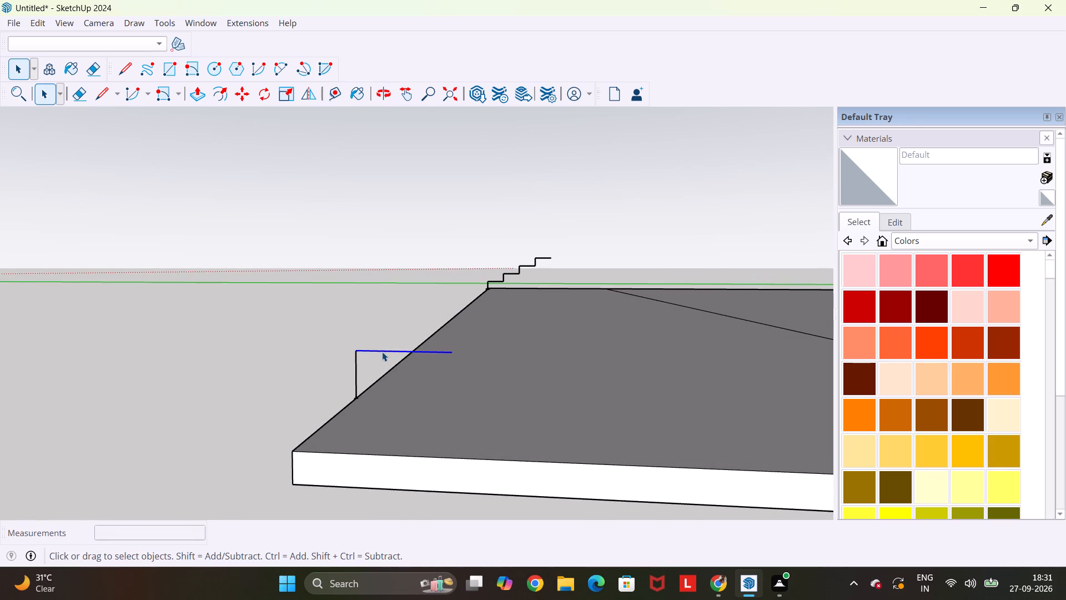
pyautogui.keyDown('shift'); pyautogui.click(357, 372); pyautogui.keyUp('shift')
pyautogui.press('m')
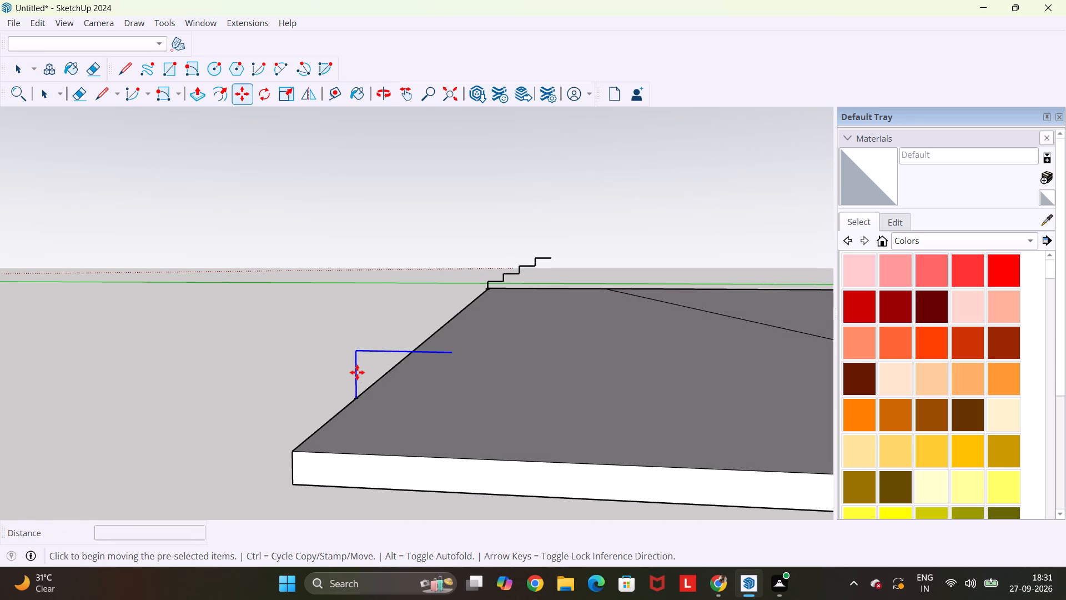
pyautogui.click(351, 400)
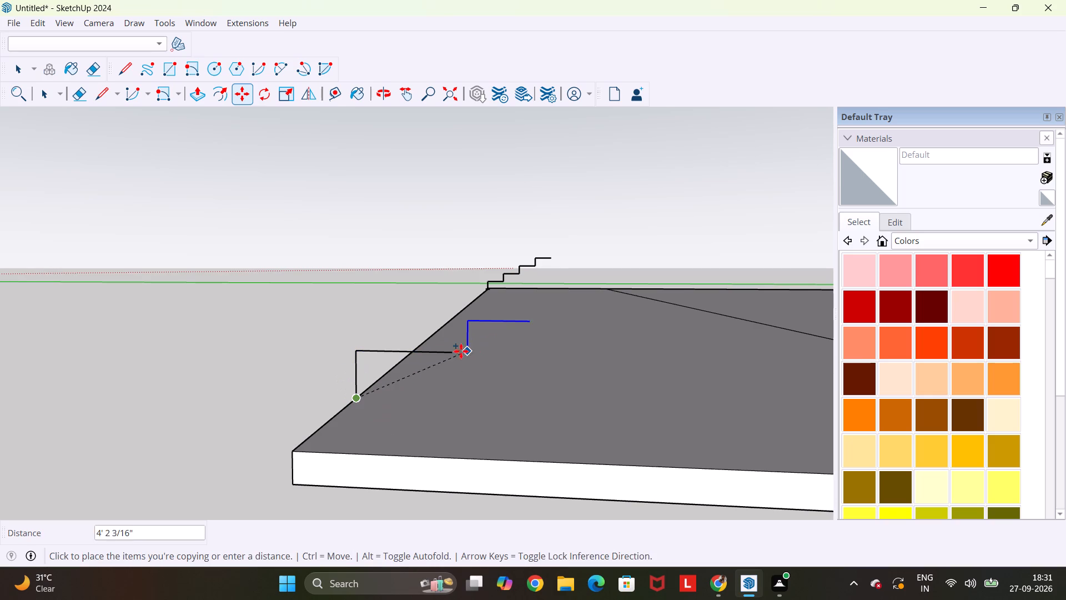
pyautogui.click(454, 354)
pyautogui.write('*3')
pyautogui.press('Return')
# Draw a 6" vertical line down from the inner end of the second stair's top tread.
pyautogui.scroll(-7, 449, 377)
pyautogui.moveTo(370, 347); pyautogui.dragTo(379, 349, button='middle')
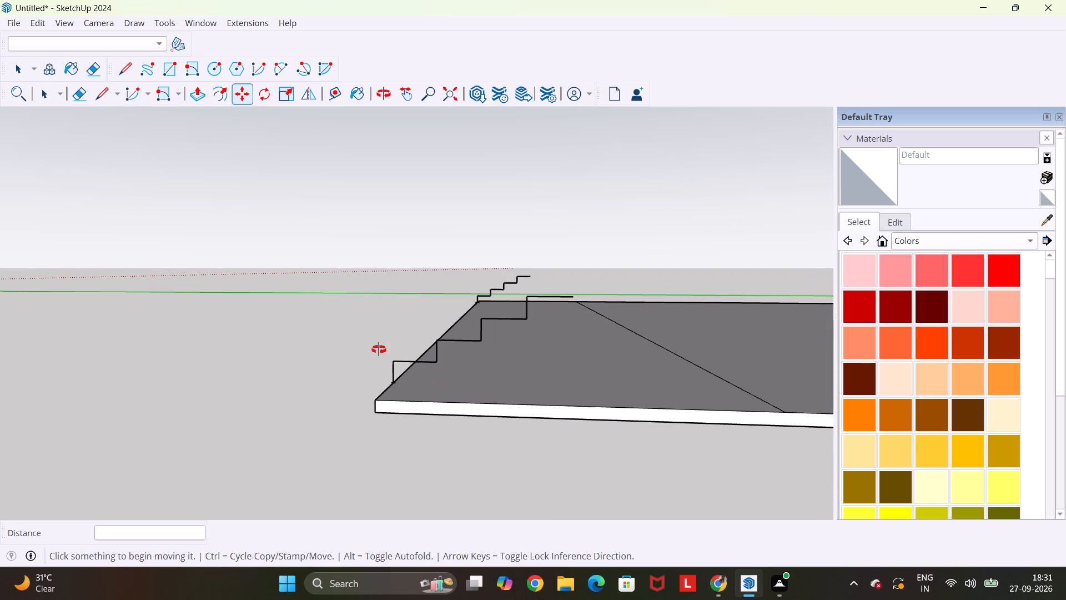
pyautogui.moveTo(379, 349); pyautogui.dragTo(628, 374, button='middle')
pyautogui.scroll(-4, 627, 374)
pyautogui.scroll(11, 373, 298)
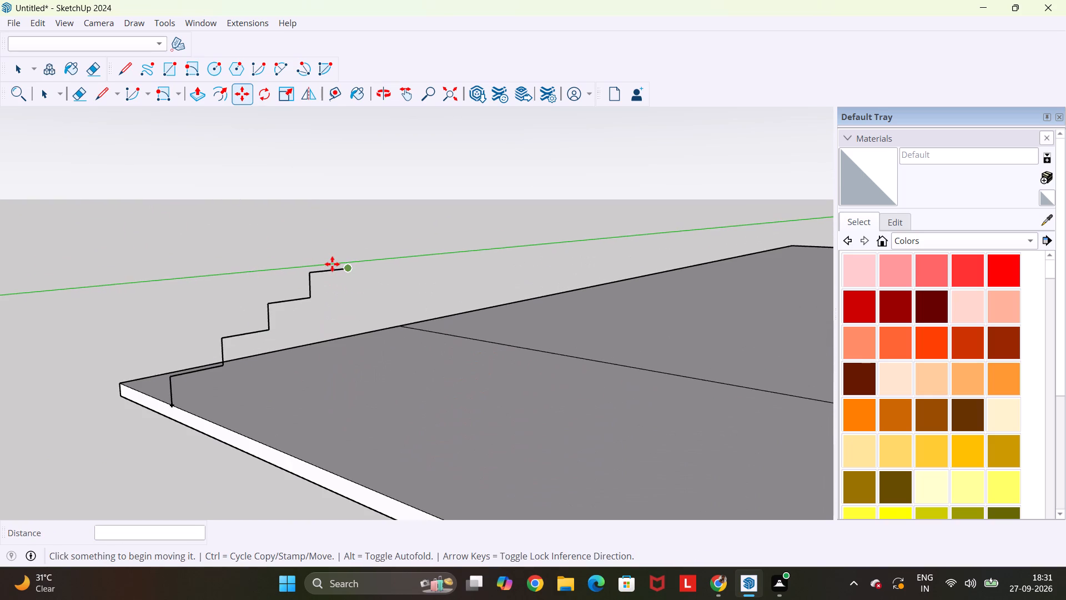
pyautogui.moveTo(349, 278); pyautogui.dragTo(259, 297, button='middle')
pyautogui.press('l')
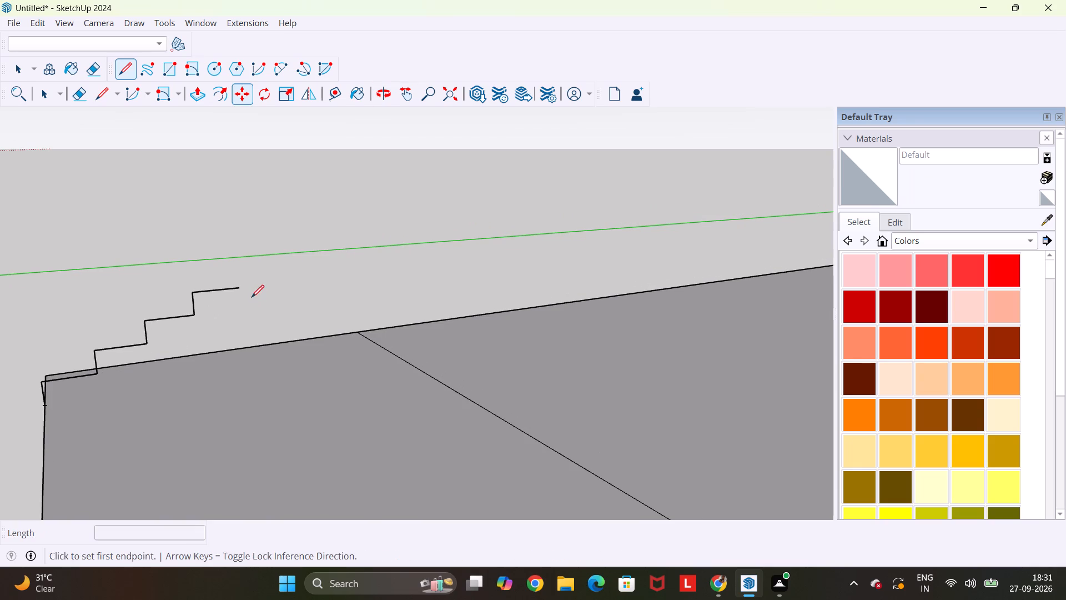
pyautogui.click(240, 286)
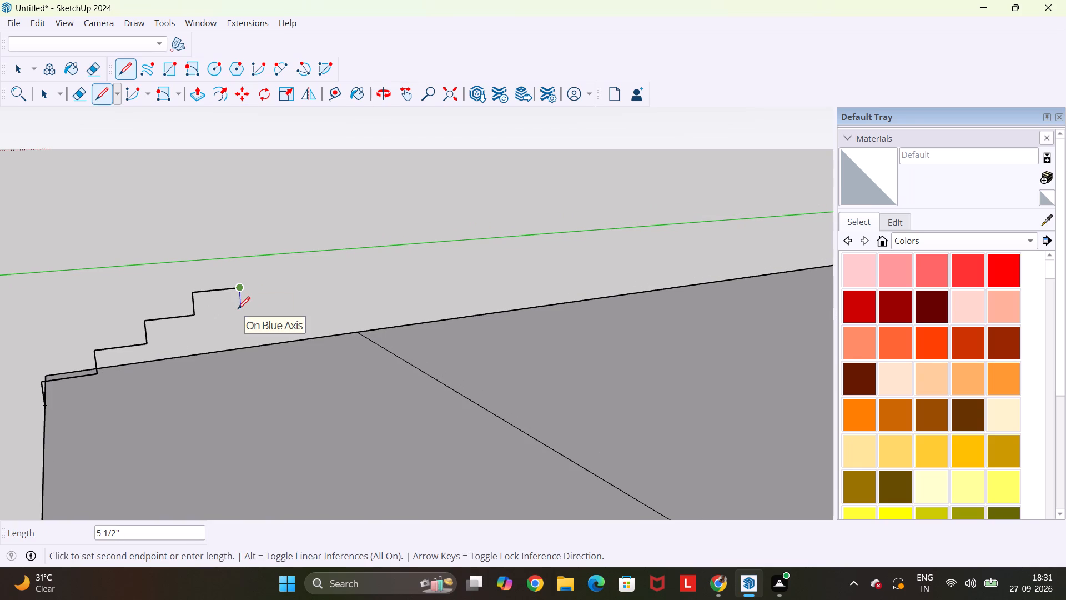
pyautogui.write('6"')
pyautogui.press('Return')
pyautogui.press('Escape')
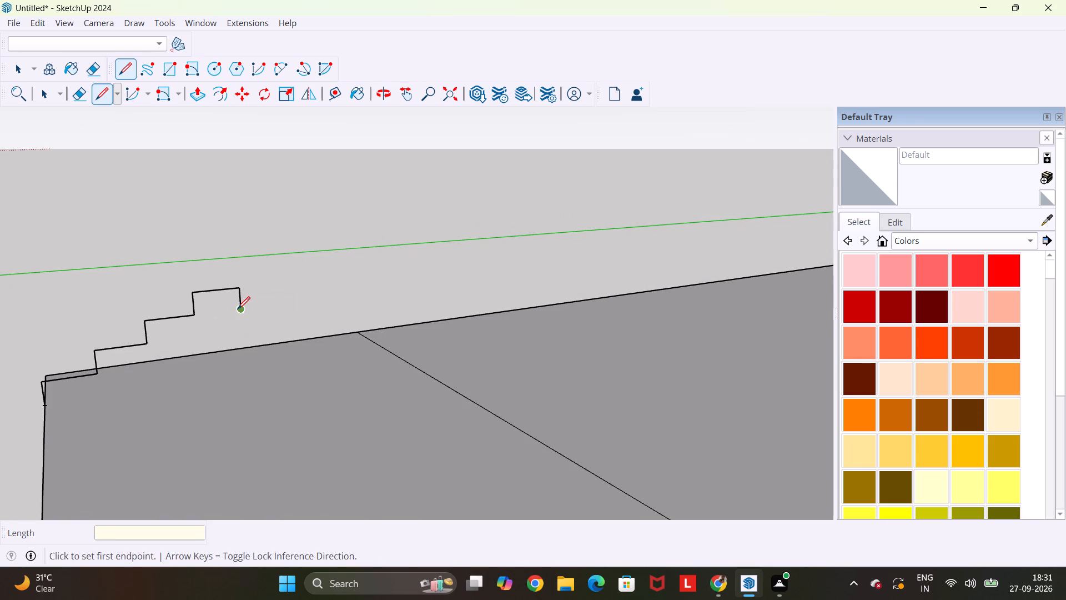
# Close the second stair profile with a level line inward from its foot and a sloped underside line to the 6" drop's lower end.
pyautogui.click(46, 404)
pyautogui.click(97, 398)
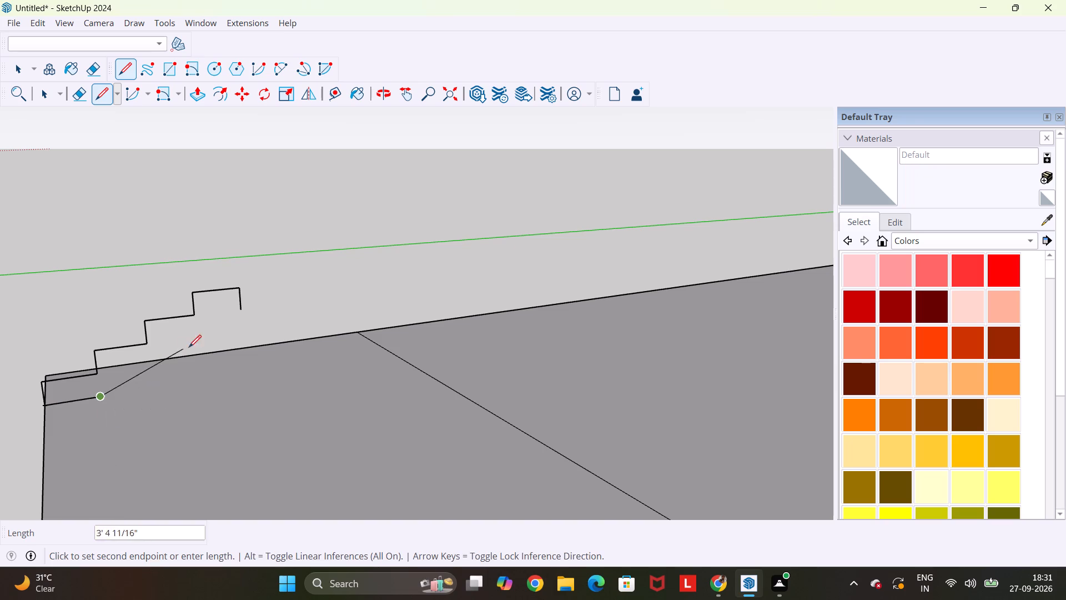
pyautogui.click(240, 310)
pyautogui.press('Escape')
pyautogui.scroll(-2, 240, 310)
pyautogui.press('space')
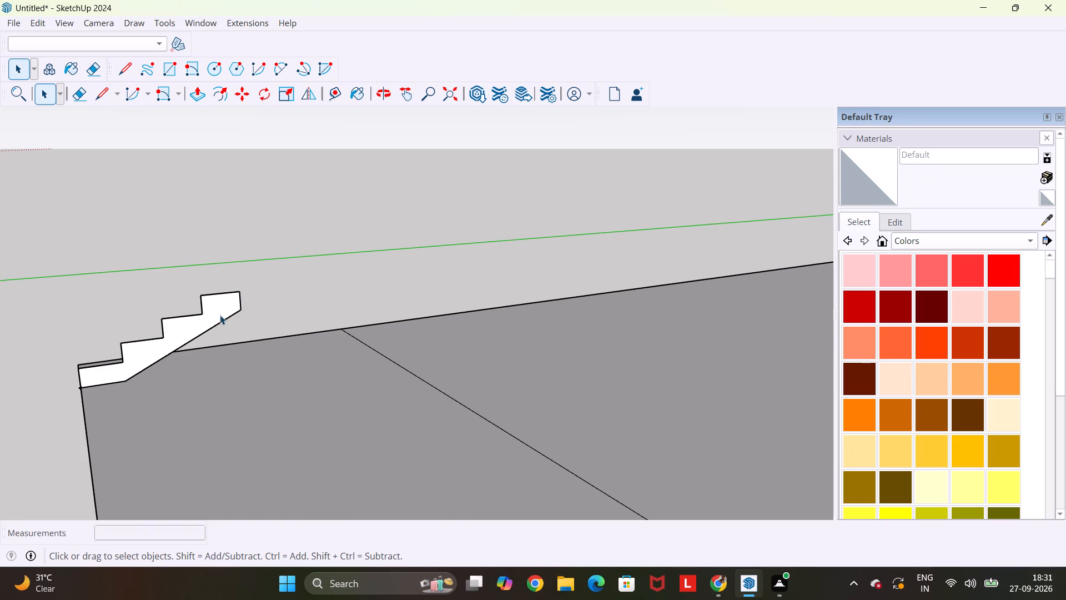
# Push/Pull the closed stair profile 10' along the slab's front edge, toward the other stair outline.
pyautogui.press('p')
pyautogui.click(186, 318)
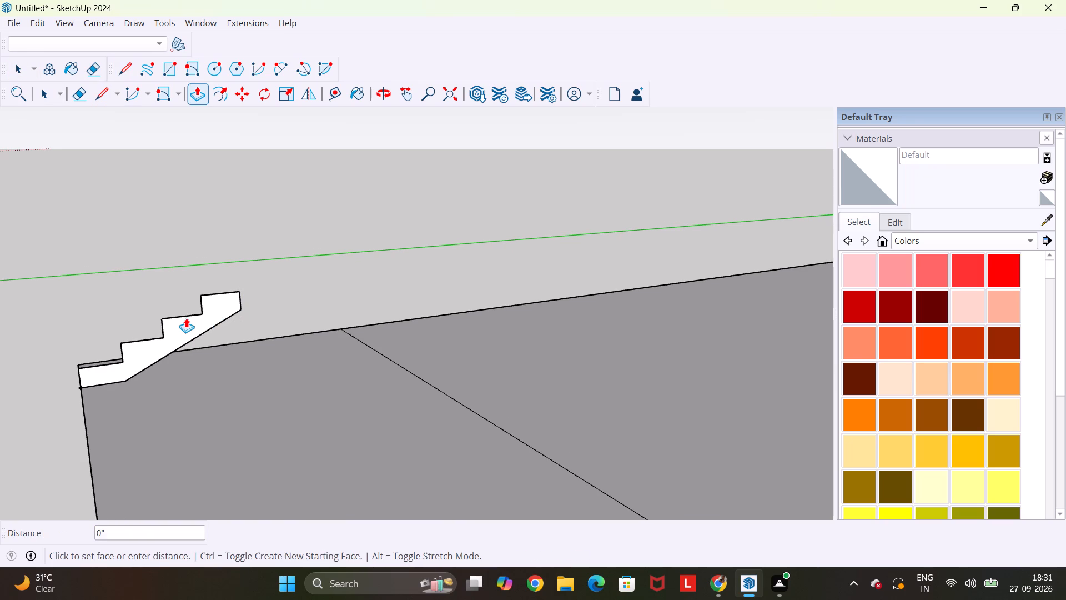
pyautogui.scroll(-6, 233, 358)
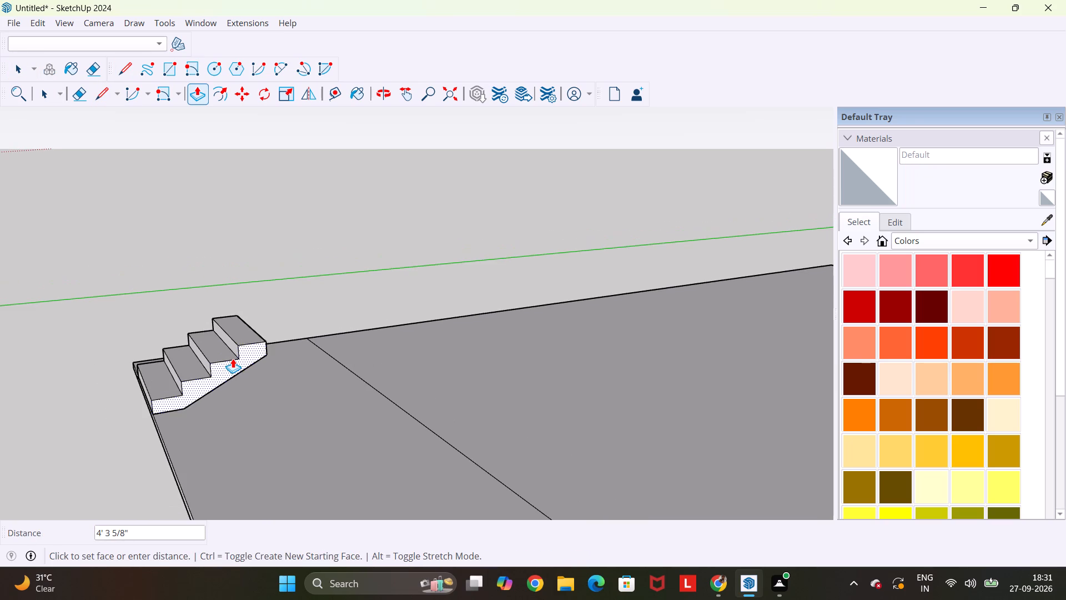
pyautogui.write("10'")
pyautogui.press('Return')
# Draw a 6" vertical line down from the inner end of the top tread on the other stair outline.
pyautogui.scroll(-12, 351, 422)
pyautogui.moveTo(588, 475); pyautogui.dragTo(358, 386, button='middle')
pyautogui.moveTo(157, 406); pyautogui.dragTo(161, 453, button='middle')
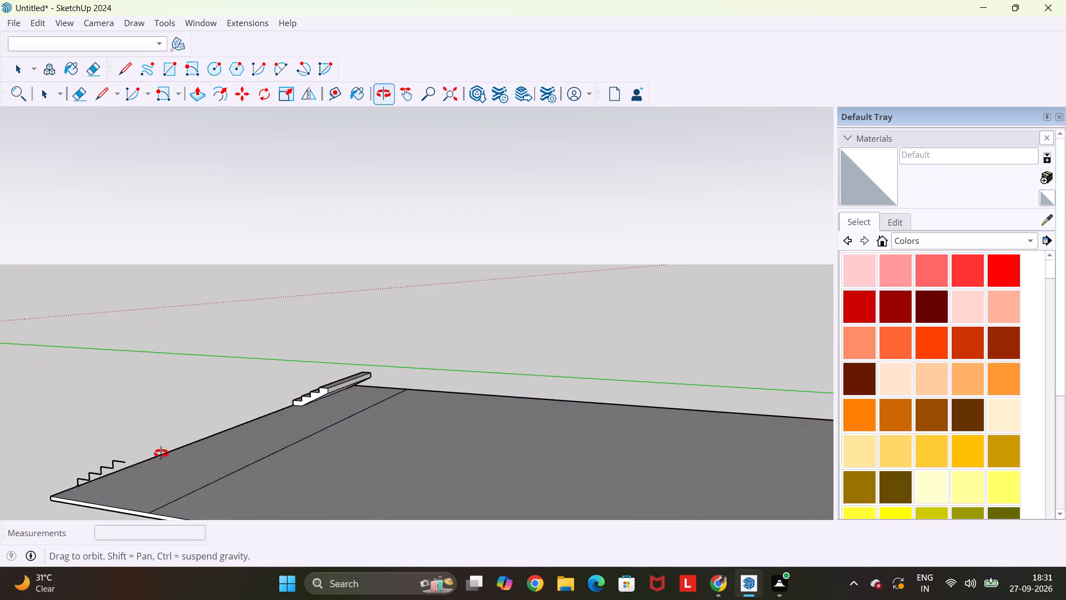
pyautogui.moveTo(161, 453); pyautogui.dragTo(0, 487, button='middle')
pyautogui.moveTo(424, 351); pyautogui.dragTo(144, 389, button='middle')
pyautogui.scroll(3, 202, 314)
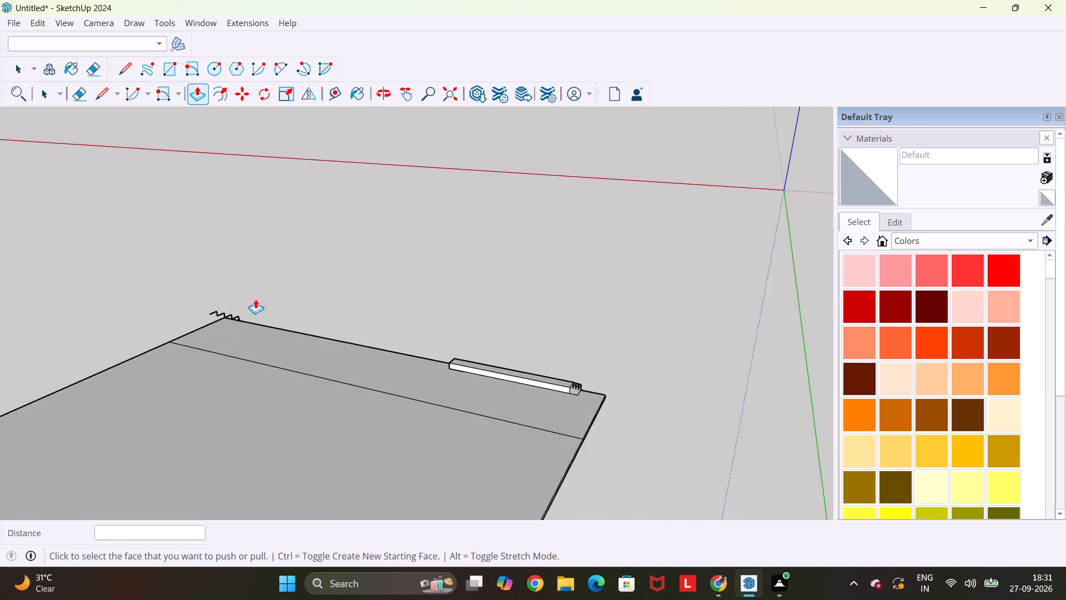
pyautogui.scroll(2, 255, 299)
pyautogui.moveTo(465, 277); pyautogui.dragTo(271, 277, button='middle')
pyautogui.scroll(20, 364, 281)
pyautogui.scroll(2, 364, 281)
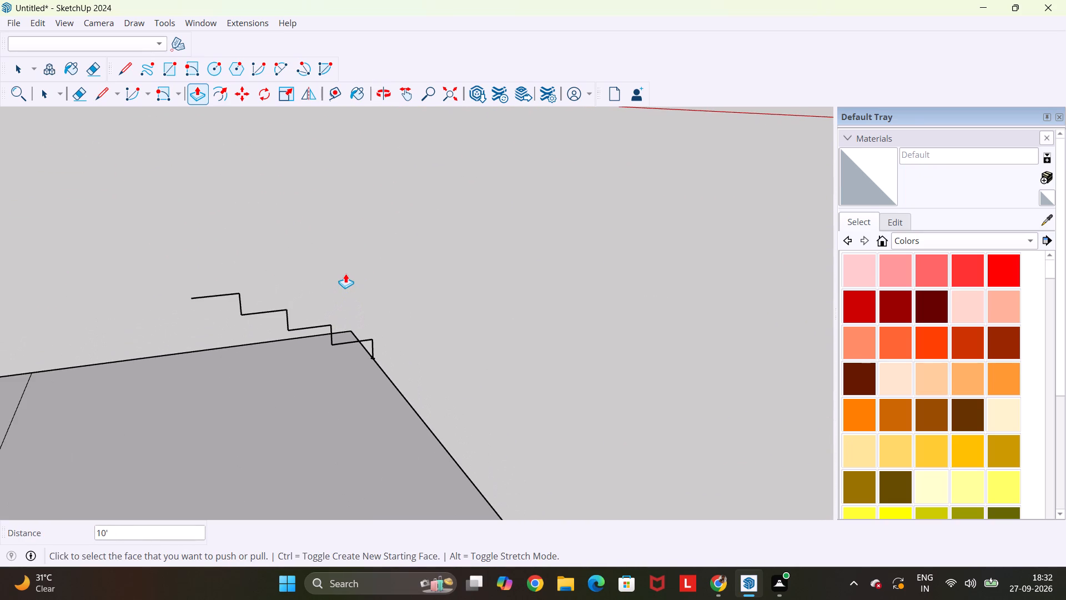
pyautogui.press('space')
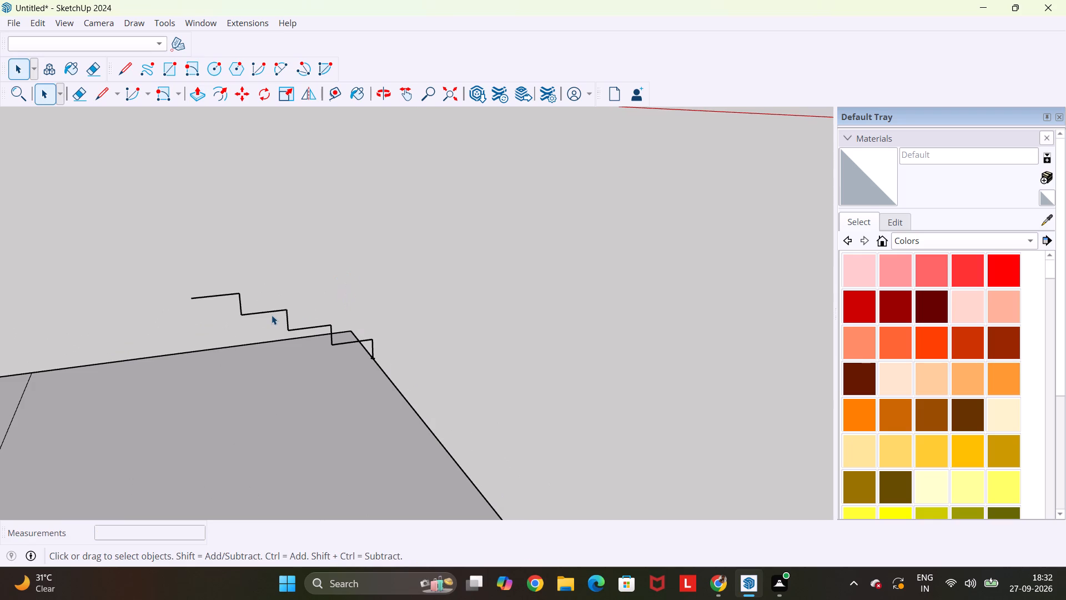
pyautogui.press('l')
pyautogui.click(194, 301)
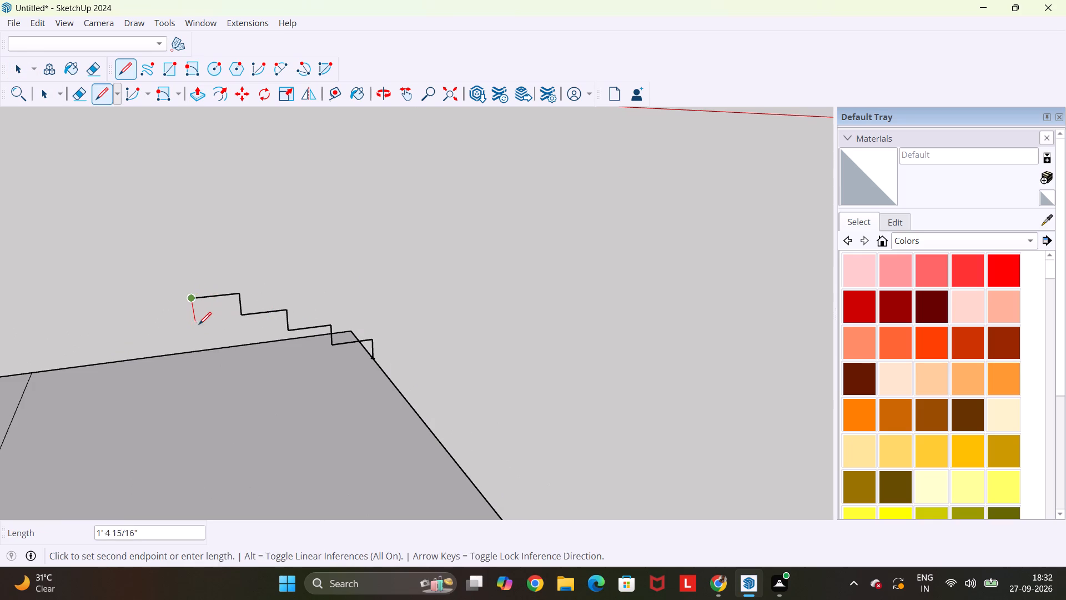
pyautogui.scroll(5, 191, 320)
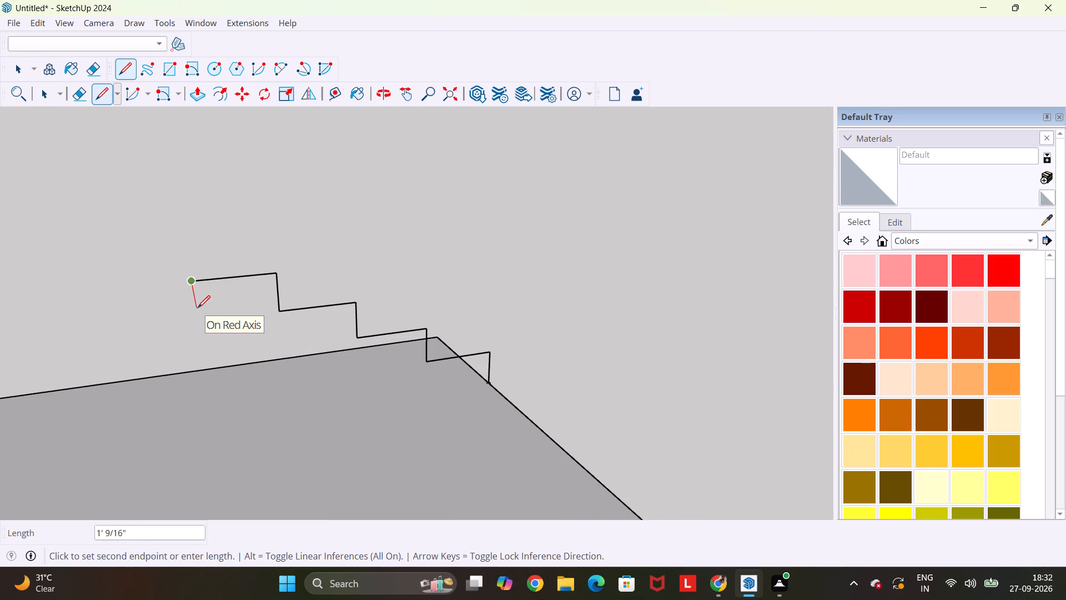
pyautogui.scroll(5, 198, 308)
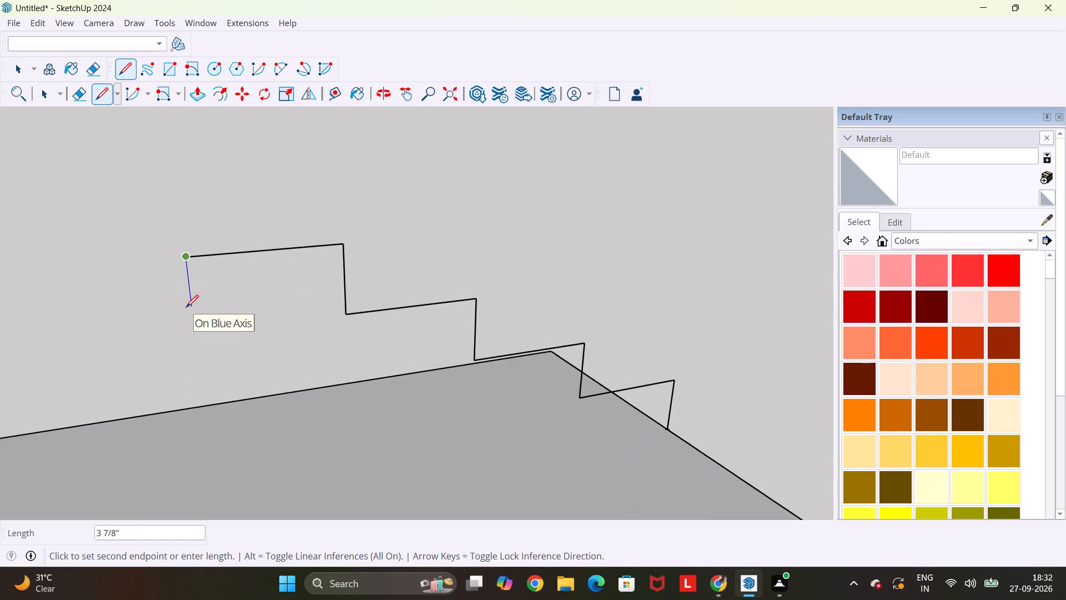
pyautogui.write('6"')
pyautogui.press('Return')
pyautogui.press('Escape')
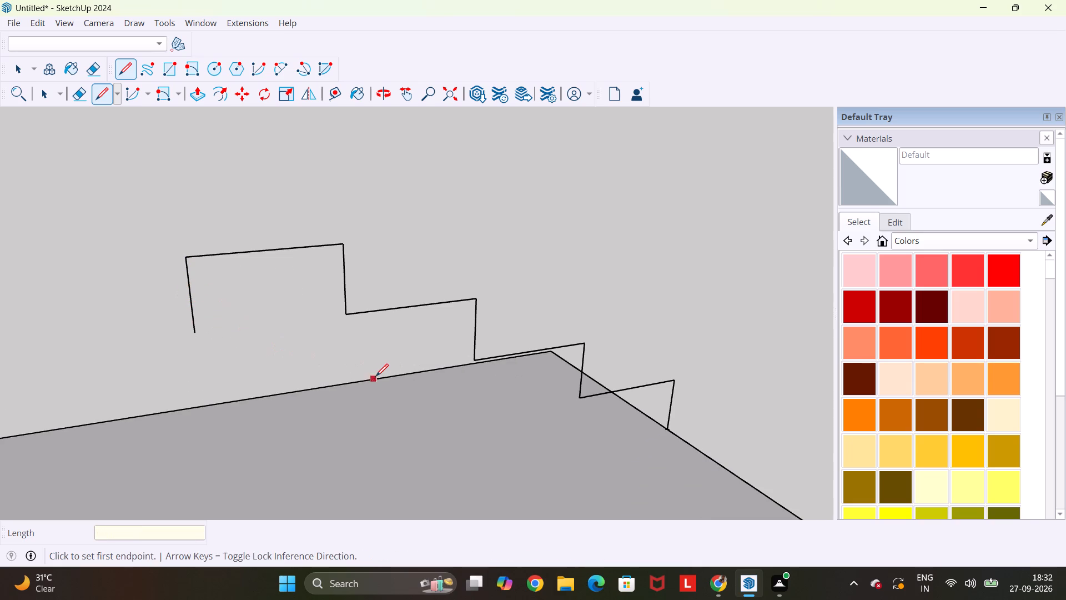
# Close the other stair's profile with a 1' level line inward from its foot and a sloped line to the 6" drop's lower end.
pyautogui.moveTo(668, 397); pyautogui.dragTo(577, 357, button='middle')
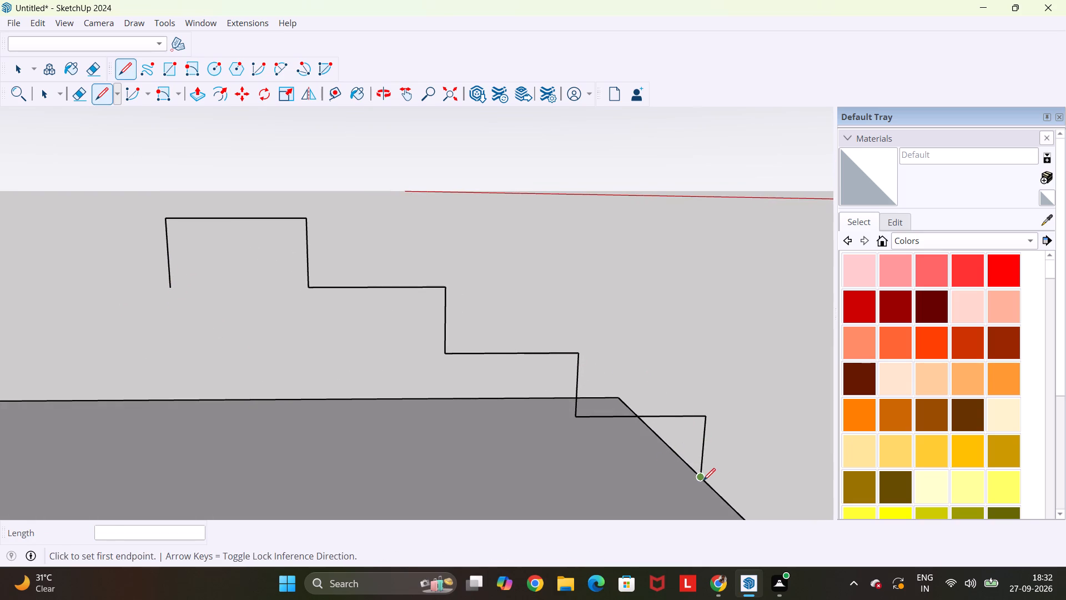
pyautogui.click(703, 481)
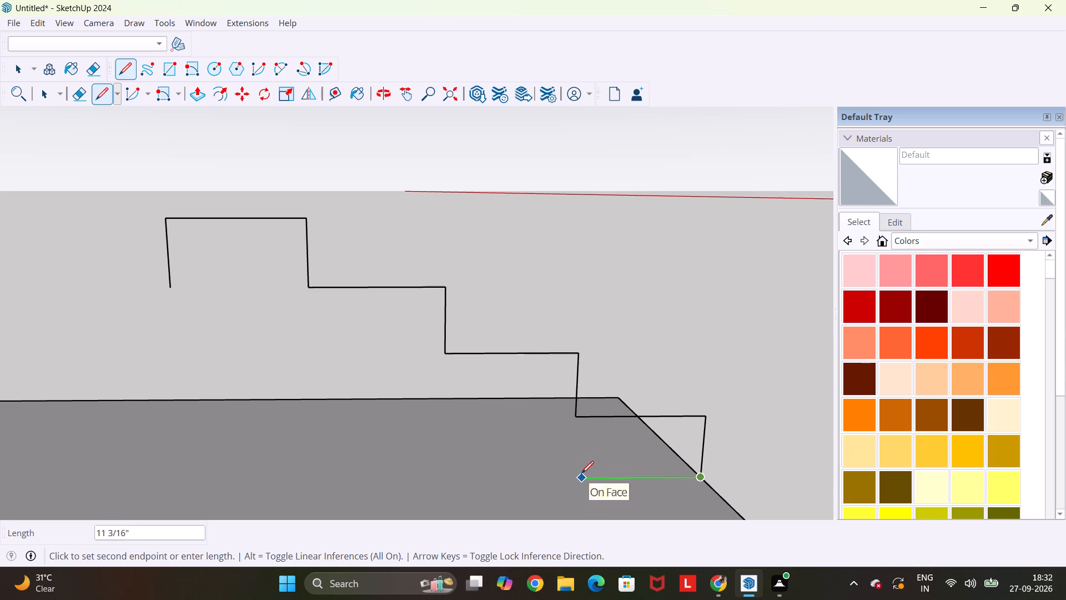
pyautogui.scroll(3, 579, 471)
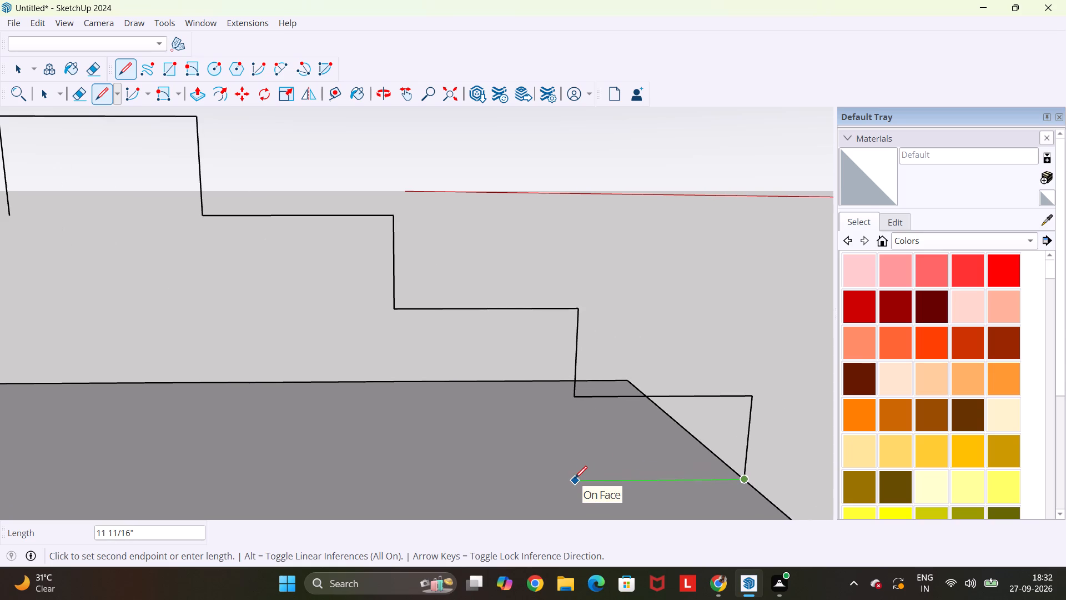
pyautogui.press('1')
pyautogui.press("'")
pyautogui.press('Return')
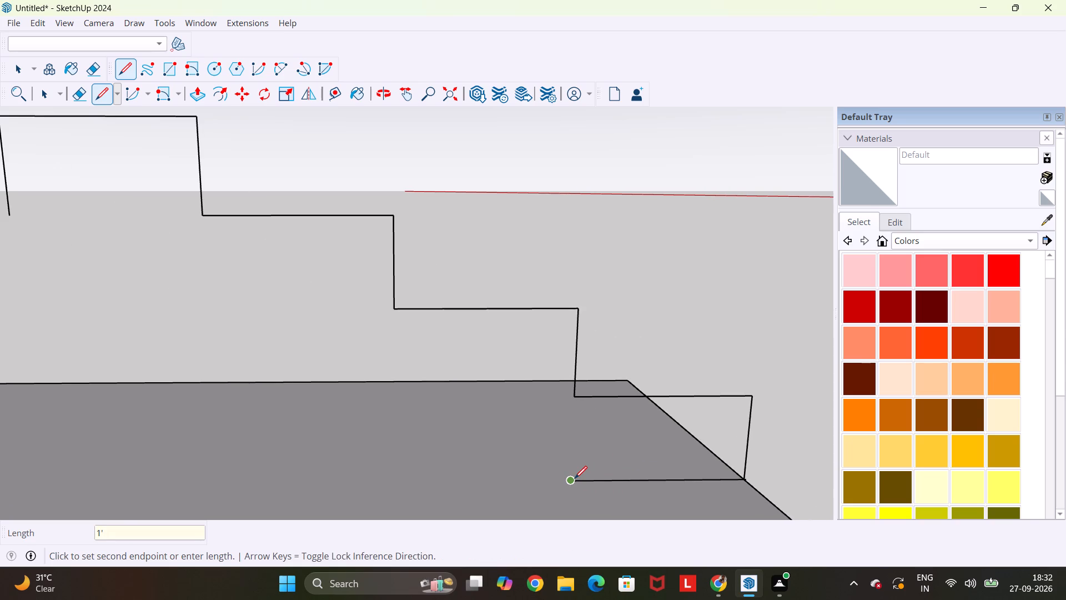
pyautogui.scroll(-4, 575, 478)
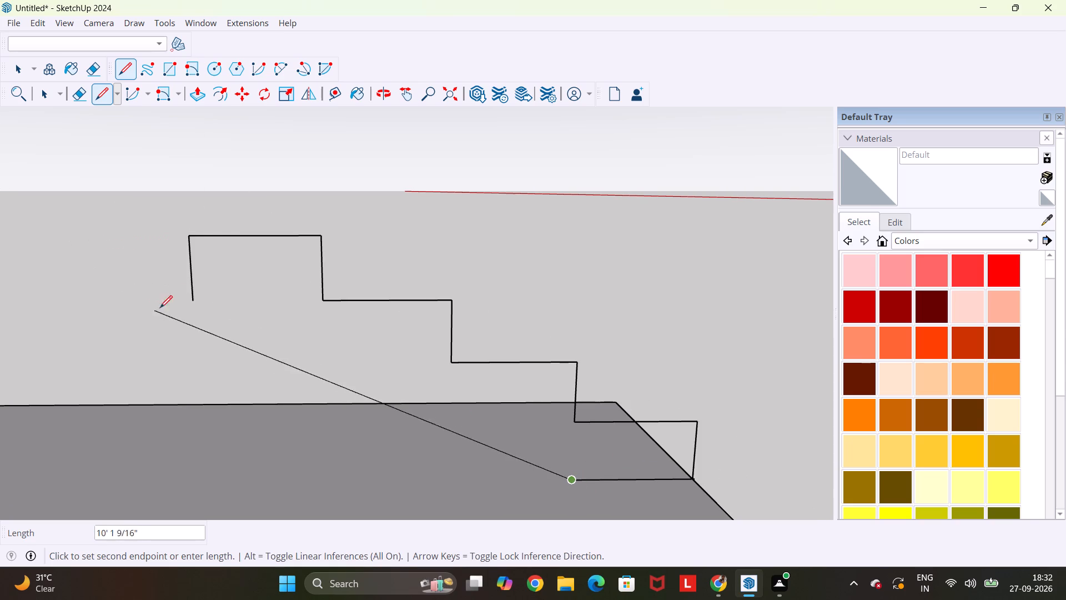
pyautogui.click(192, 302)
pyautogui.press('Escape')
pyautogui.press('space')
pyautogui.scroll(-6, 192, 302)
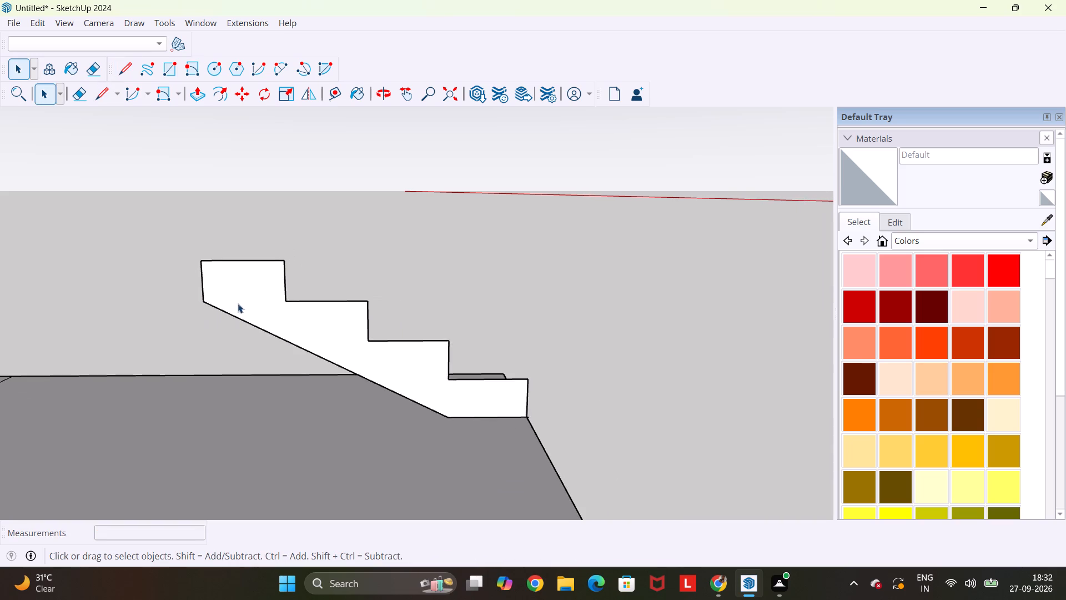
# Push/Pull this closed stair profile 10' along the slab's front edge, toward the stair already extruded.
pyautogui.scroll(-4, 238, 303)
pyautogui.press('p')
pyautogui.click(258, 304)
pyautogui.scroll(-4, 276, 334)
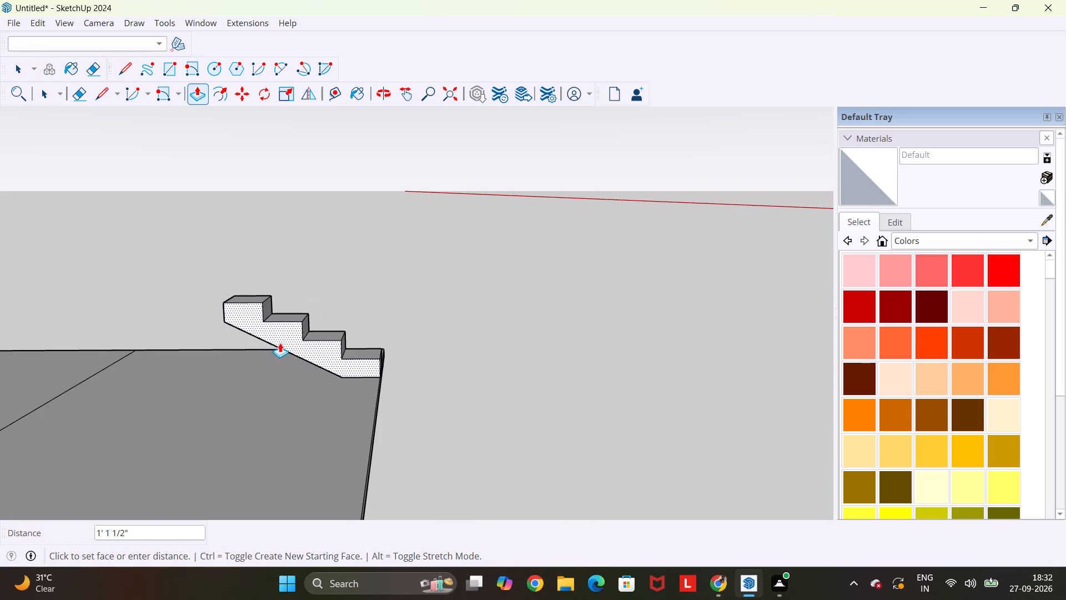
pyautogui.scroll(-7, 201, 352)
pyautogui.moveTo(201, 352); pyautogui.dragTo(0, 382, button='middle')
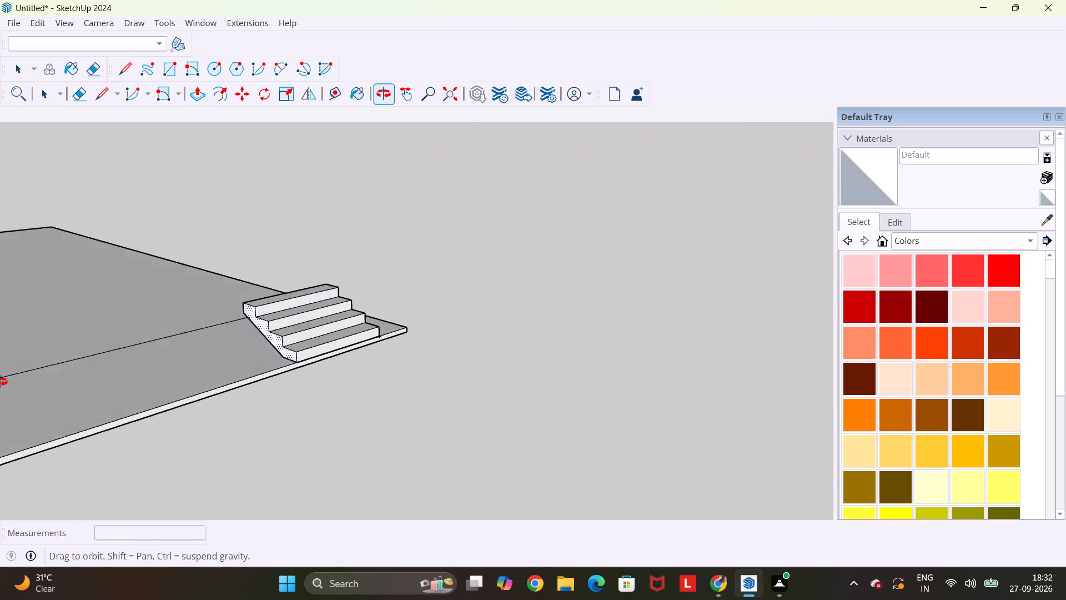
pyautogui.moveTo(0, 382); pyautogui.dragTo(0, 388, button='middle')
pyautogui.write("10'")
pyautogui.press('Return')
pyautogui.press('Escape')
pyautogui.press('space')
pyautogui.scroll(-14, 137, 382)
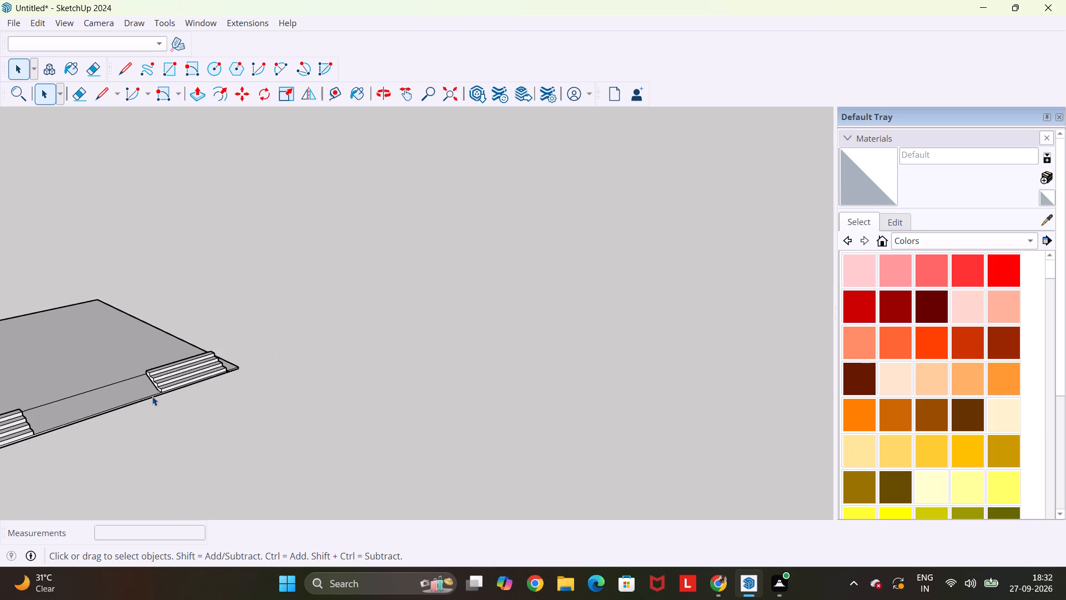
# Extend the first-extruded stair's inner end face 3' toward the opposite stair with Push/Pull.
pyautogui.click(449, 97)
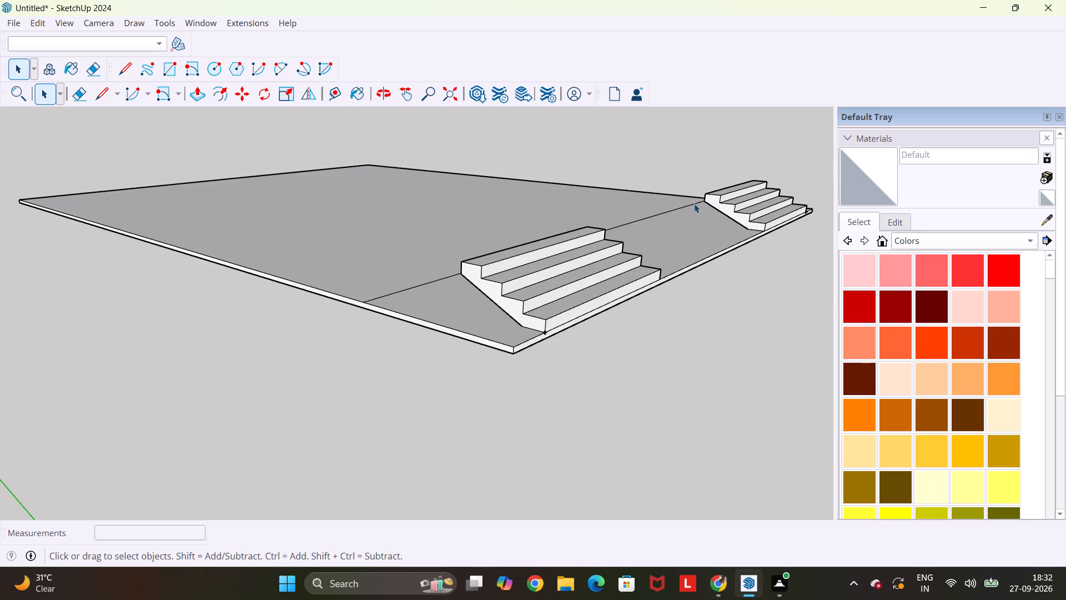
pyautogui.moveTo(708, 204); pyautogui.dragTo(435, 214, button='middle')
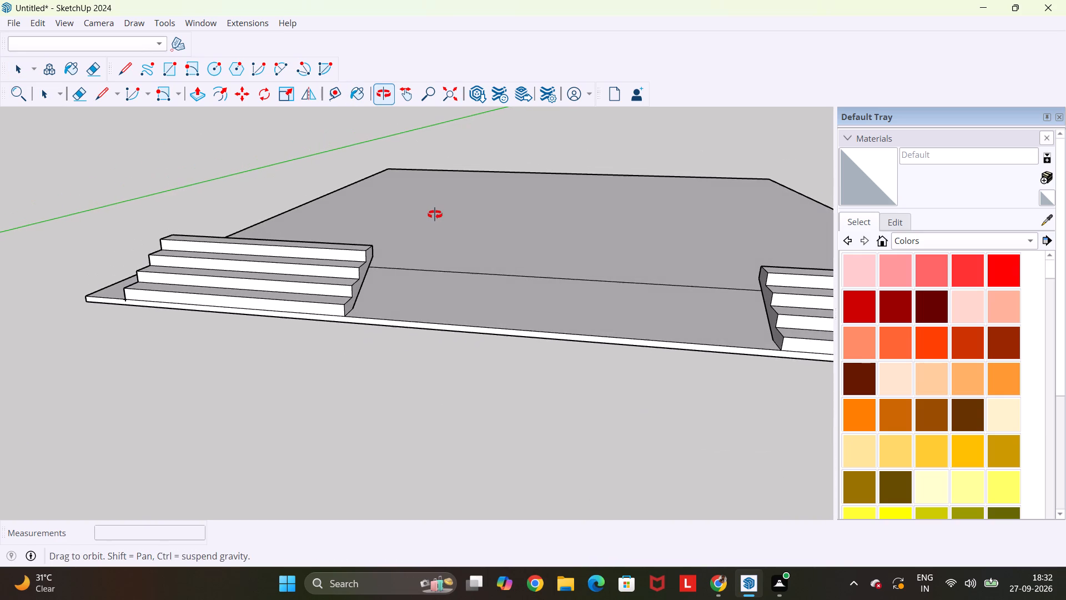
pyautogui.moveTo(435, 214); pyautogui.dragTo(436, 221, button='middle')
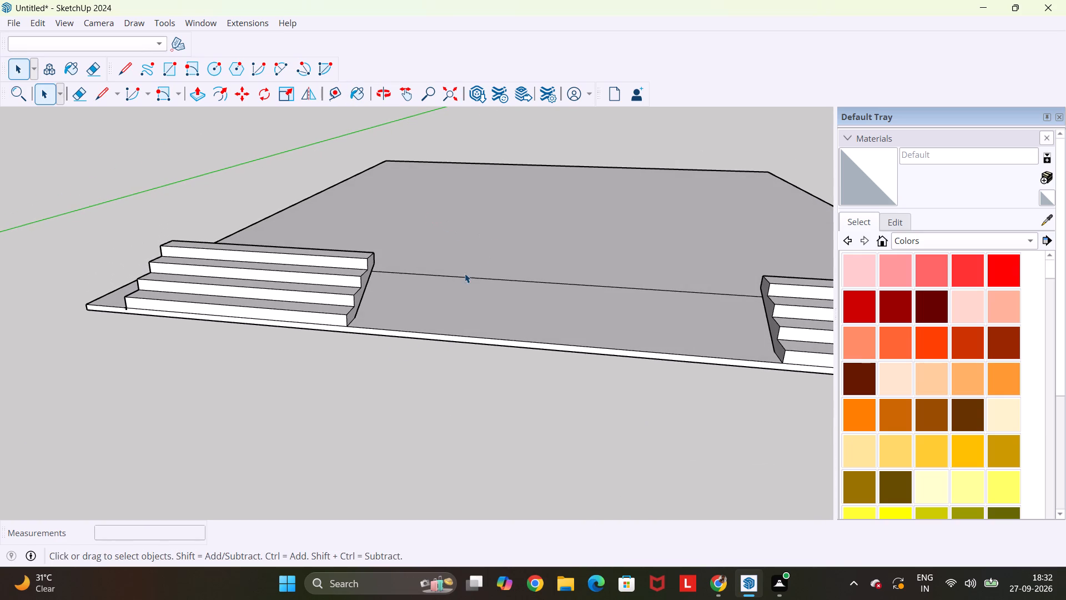
pyautogui.scroll(4, 465, 273)
pyautogui.press('p')
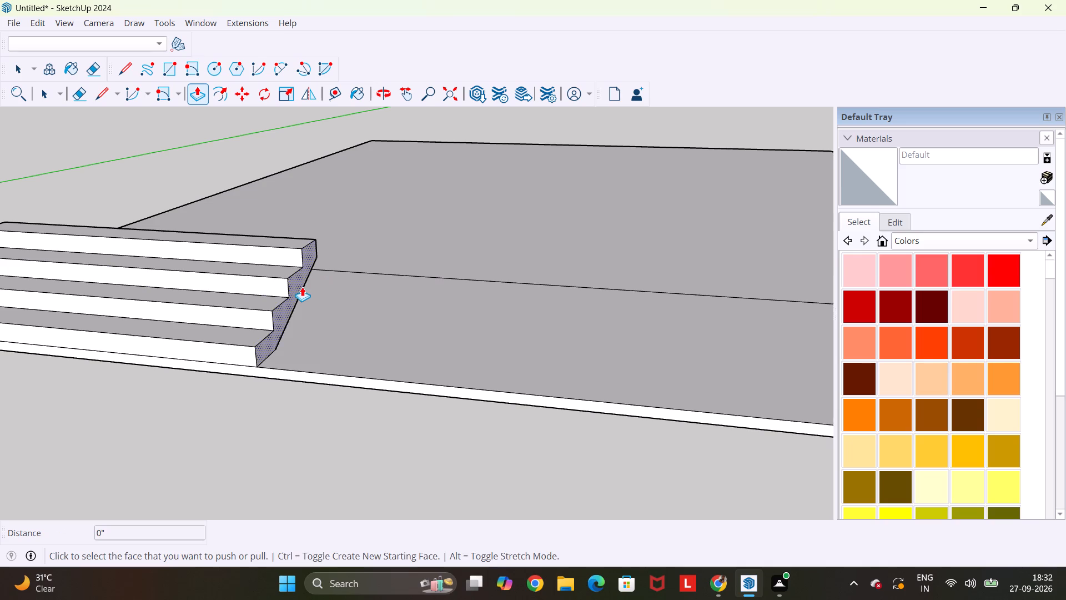
pyautogui.click(302, 286)
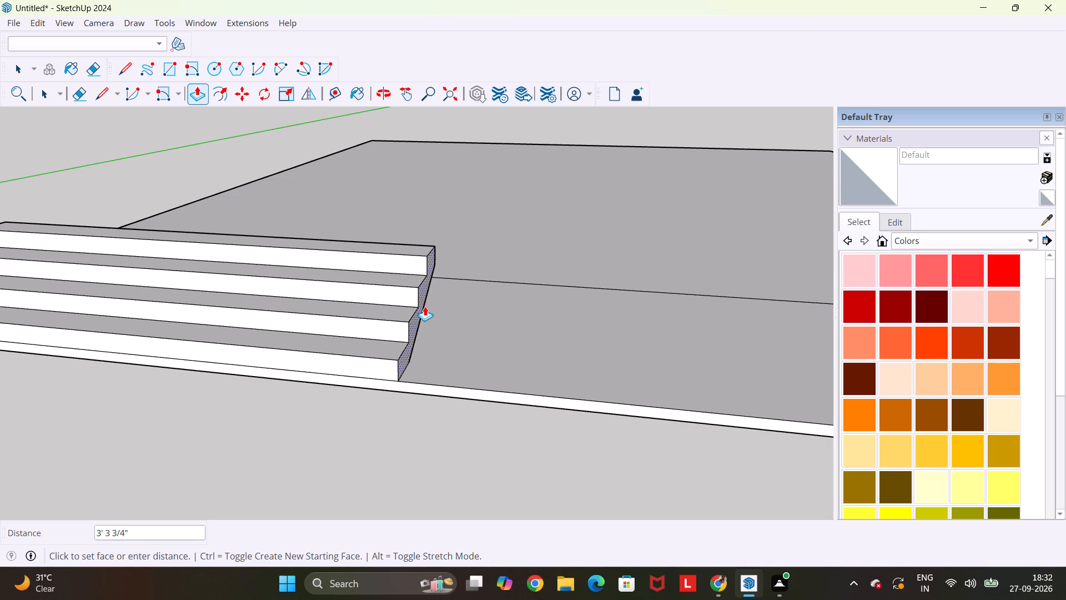
pyautogui.write("3'")
pyautogui.press('Return')
# Repeat the 3' Push/Pull on the opposite stair's inner end face, narrowing the gap between the stairs.
pyautogui.scroll(-10, 425, 306)
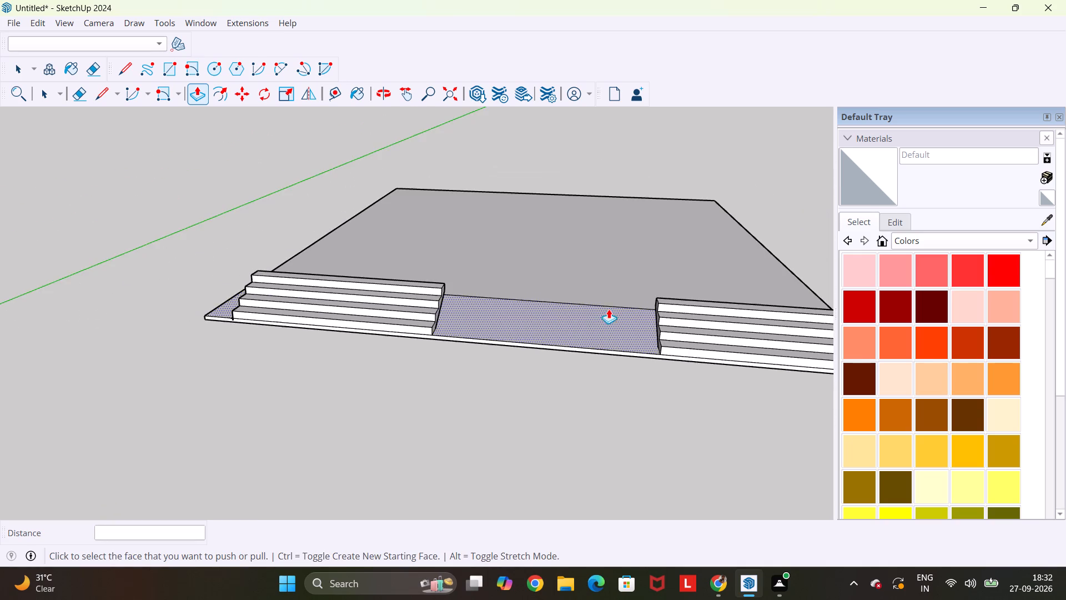
pyautogui.scroll(11, 617, 309)
pyautogui.doubleClick(664, 341)
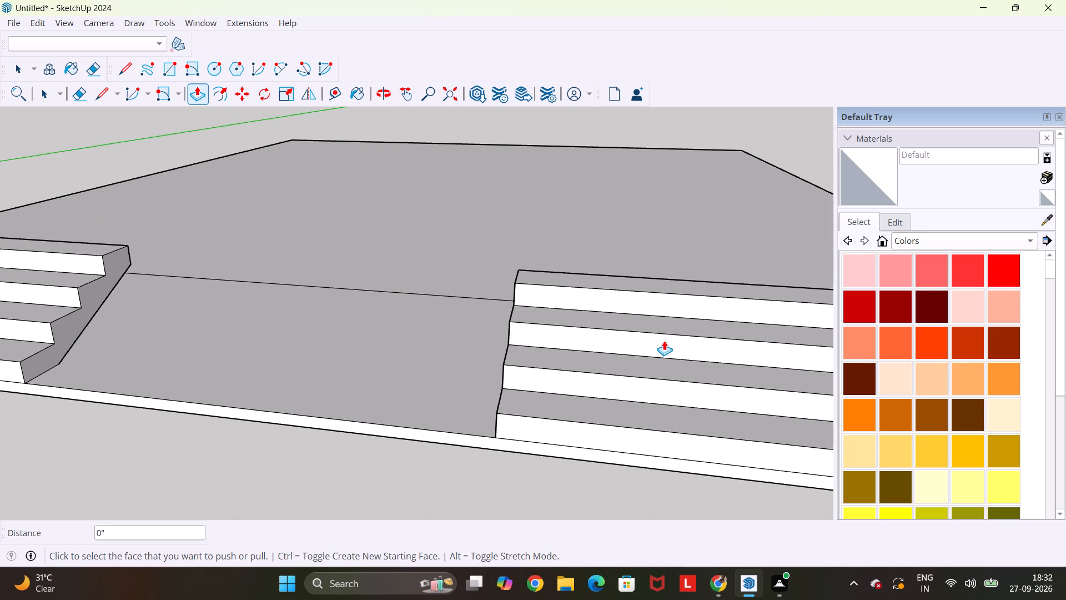
pyautogui.scroll(-11, 580, 326)
pyautogui.press('Escape')
pyautogui.press('space')
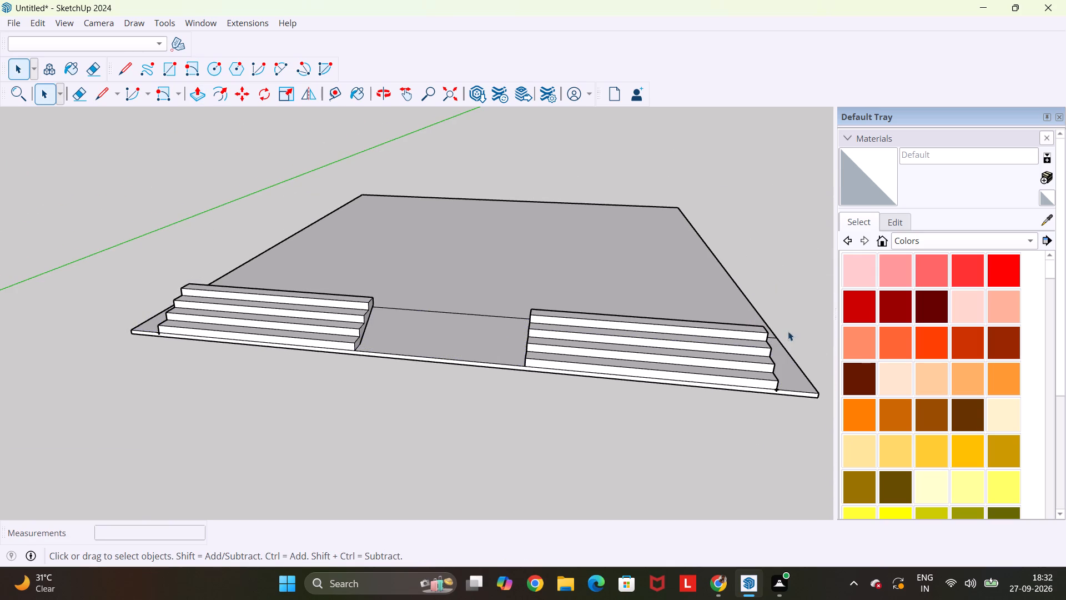
# At the right-hand stair's outer end, seen from the front, draw a vertical line from the top step's lower back corner to the slab.
pyautogui.moveTo(790, 331); pyautogui.dragTo(411, 299, button='middle')
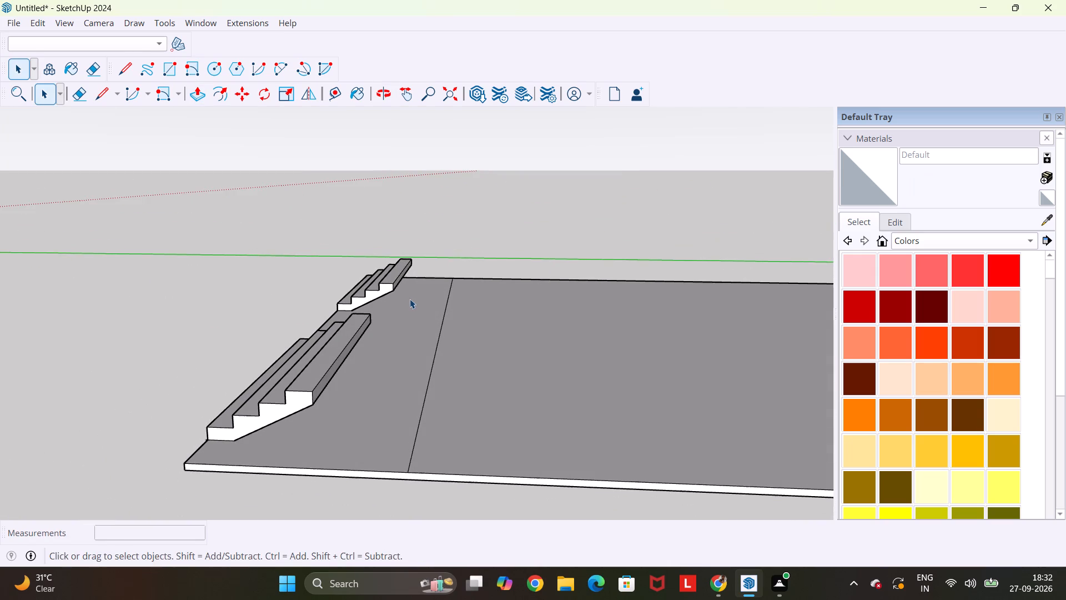
pyautogui.press('l')
pyautogui.click(311, 403)
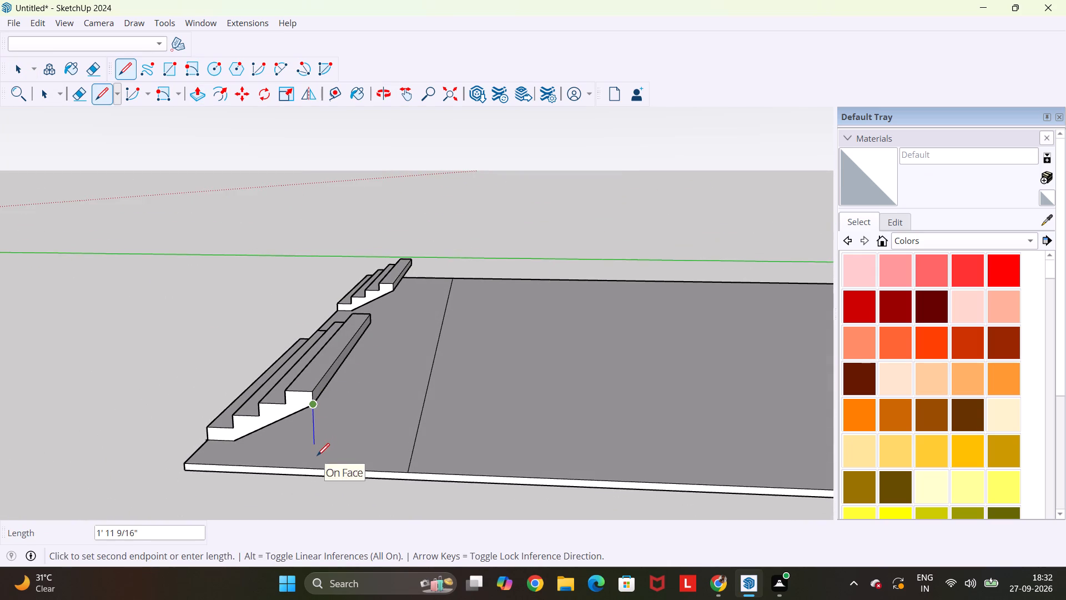
pyautogui.click(316, 442)
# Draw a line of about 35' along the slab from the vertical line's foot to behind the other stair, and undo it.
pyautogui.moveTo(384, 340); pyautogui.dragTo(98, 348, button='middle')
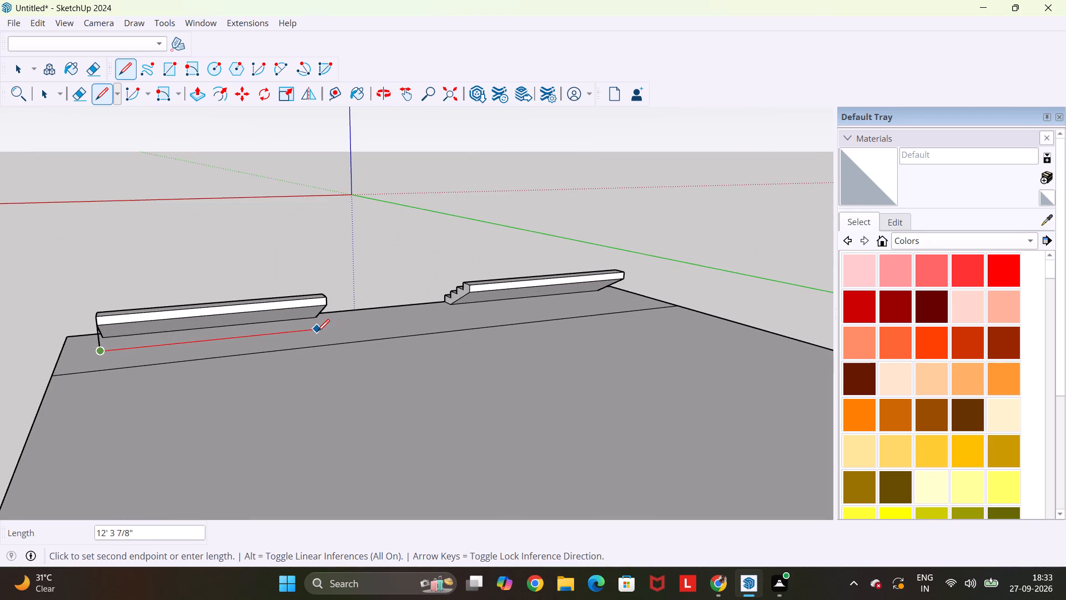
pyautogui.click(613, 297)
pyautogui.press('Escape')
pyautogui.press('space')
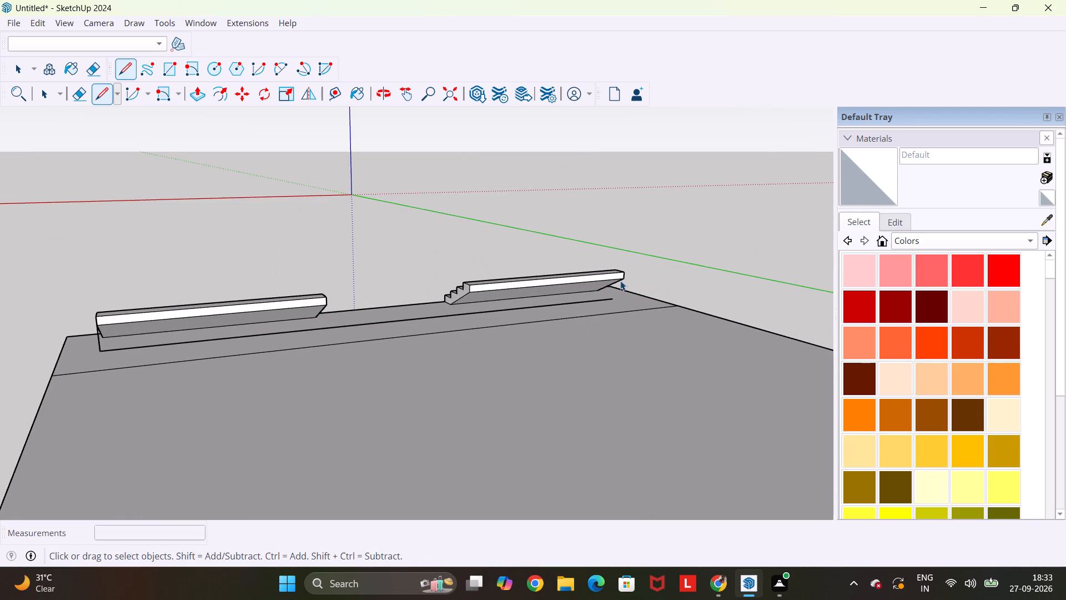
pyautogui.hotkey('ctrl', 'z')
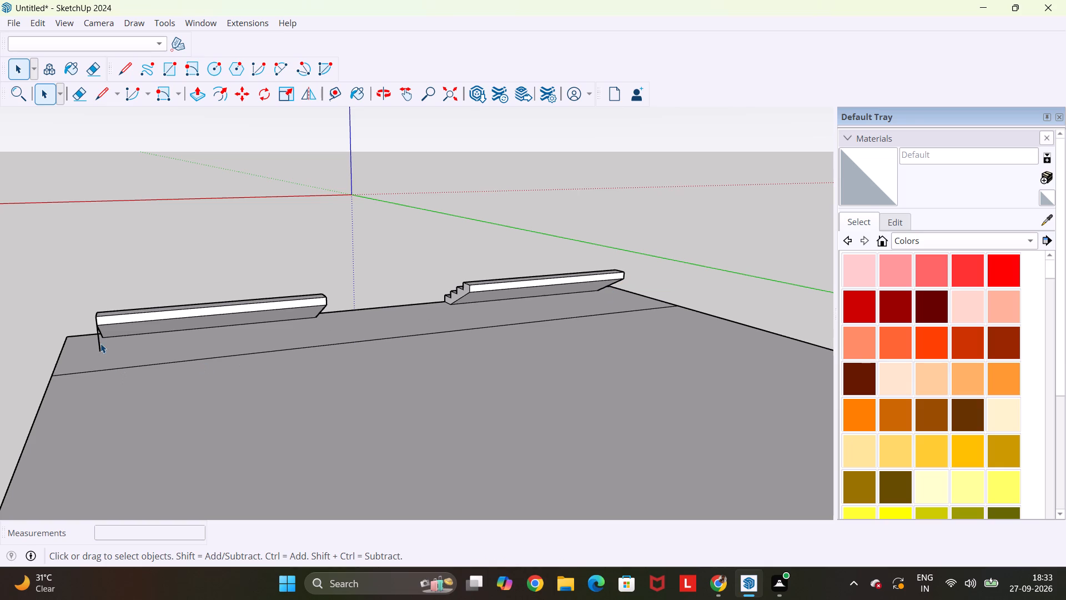
# Close a vertical face under the same stair's back edge with a slab line of about 13' and a vertical line up at its inner end.
pyautogui.press('l')
pyautogui.click(99, 354)
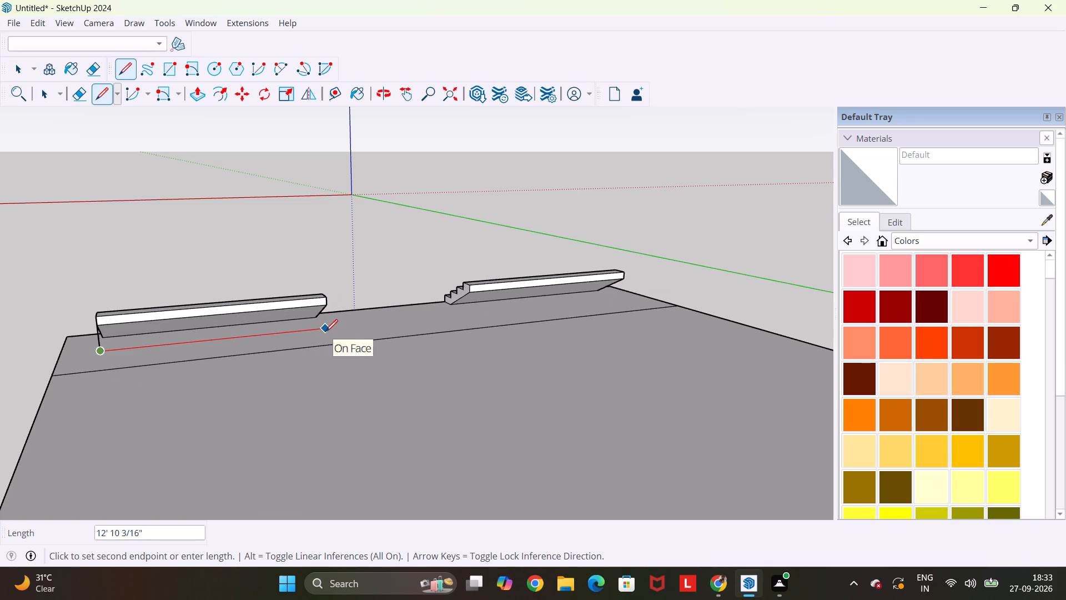
pyautogui.click(325, 332)
pyautogui.click(325, 308)
pyautogui.press('Escape')
pyautogui.press('space')
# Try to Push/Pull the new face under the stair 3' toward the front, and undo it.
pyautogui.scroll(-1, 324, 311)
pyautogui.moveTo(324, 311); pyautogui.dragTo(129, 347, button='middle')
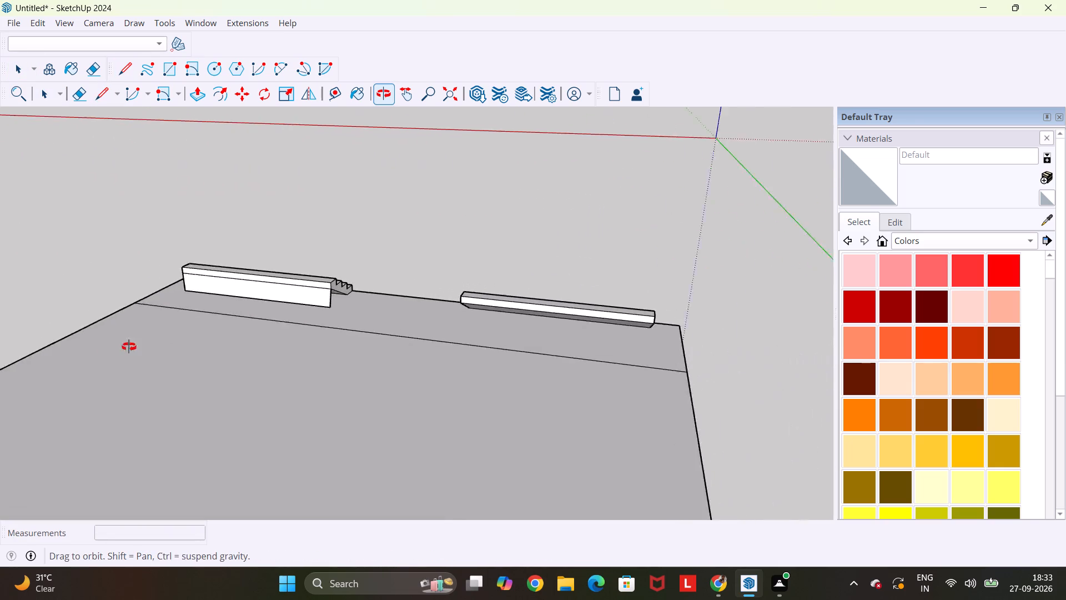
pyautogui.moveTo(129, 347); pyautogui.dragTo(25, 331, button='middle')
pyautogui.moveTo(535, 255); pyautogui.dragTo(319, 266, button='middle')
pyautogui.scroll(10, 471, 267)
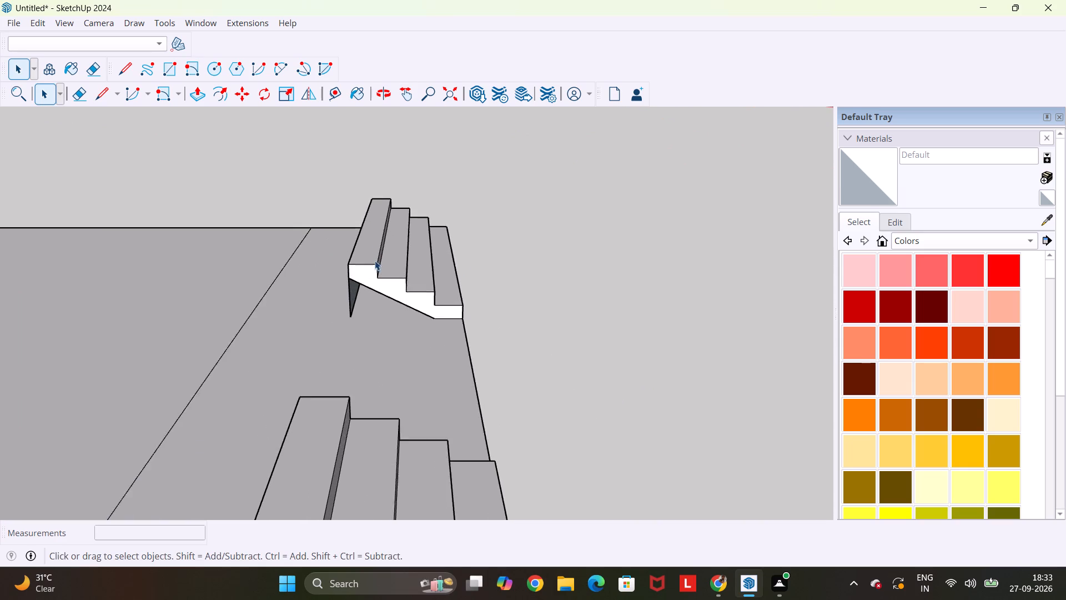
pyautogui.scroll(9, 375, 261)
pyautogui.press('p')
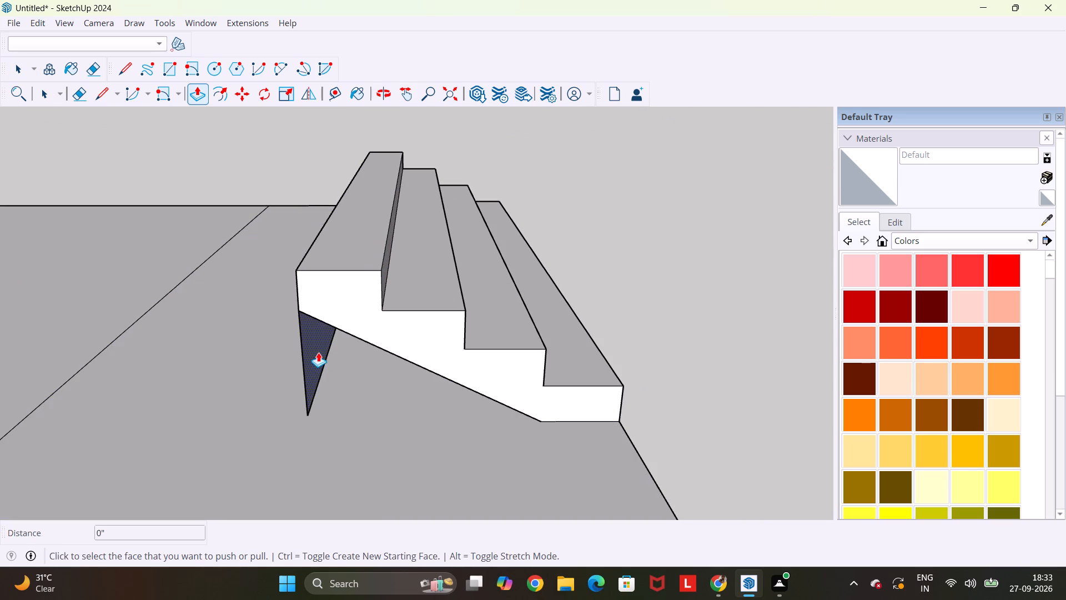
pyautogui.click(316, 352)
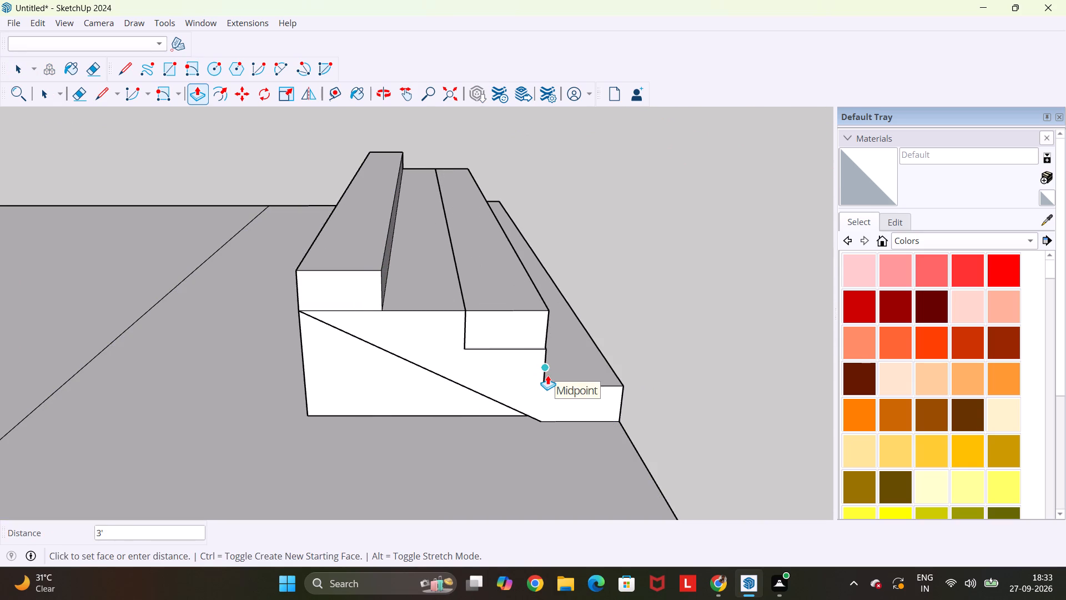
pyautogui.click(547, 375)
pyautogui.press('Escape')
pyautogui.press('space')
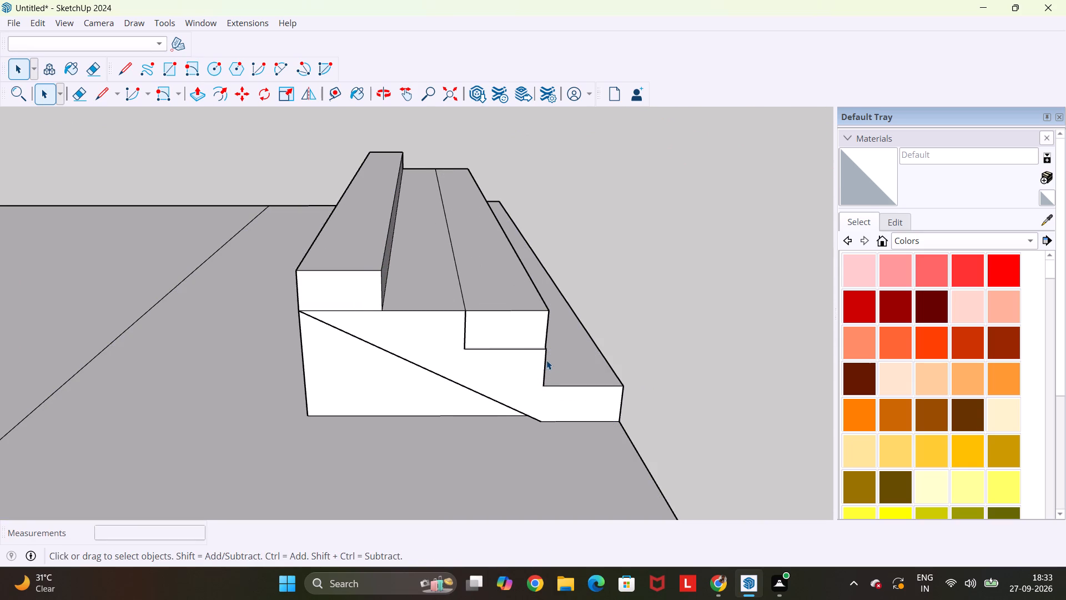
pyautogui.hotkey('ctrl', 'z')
# Push/Pull the vertical face under the stair's back edge 2' toward the front to fill beneath the steps.
pyautogui.press('p')
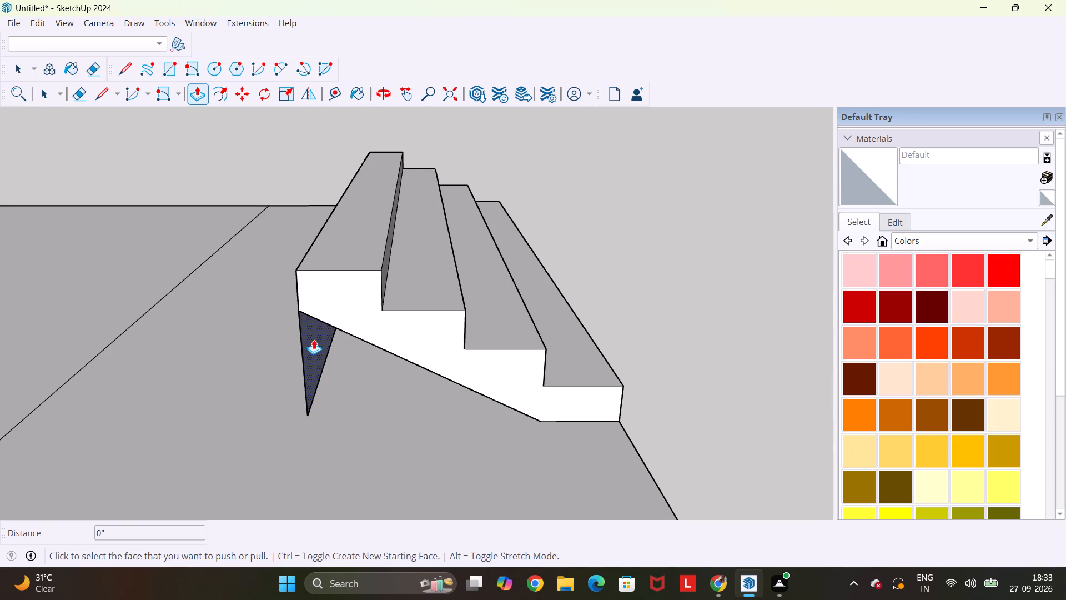
pyautogui.click(314, 339)
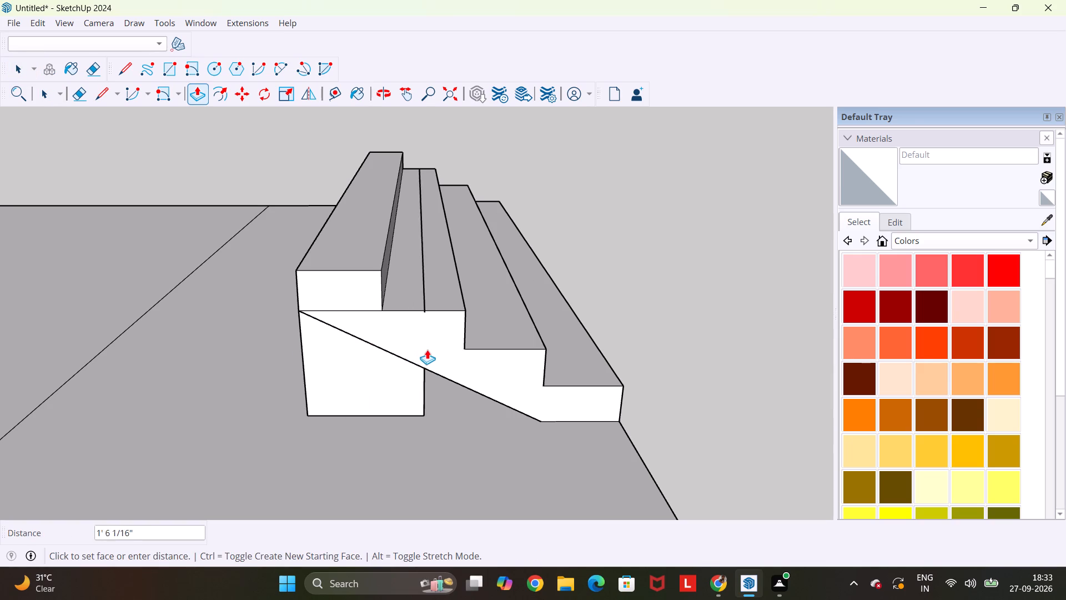
pyautogui.click(461, 351)
# Push/Pull the fill block's front face about 11 5/8" further, toward the inner end of the stair's bottom level line.
pyautogui.scroll(10, 481, 418)
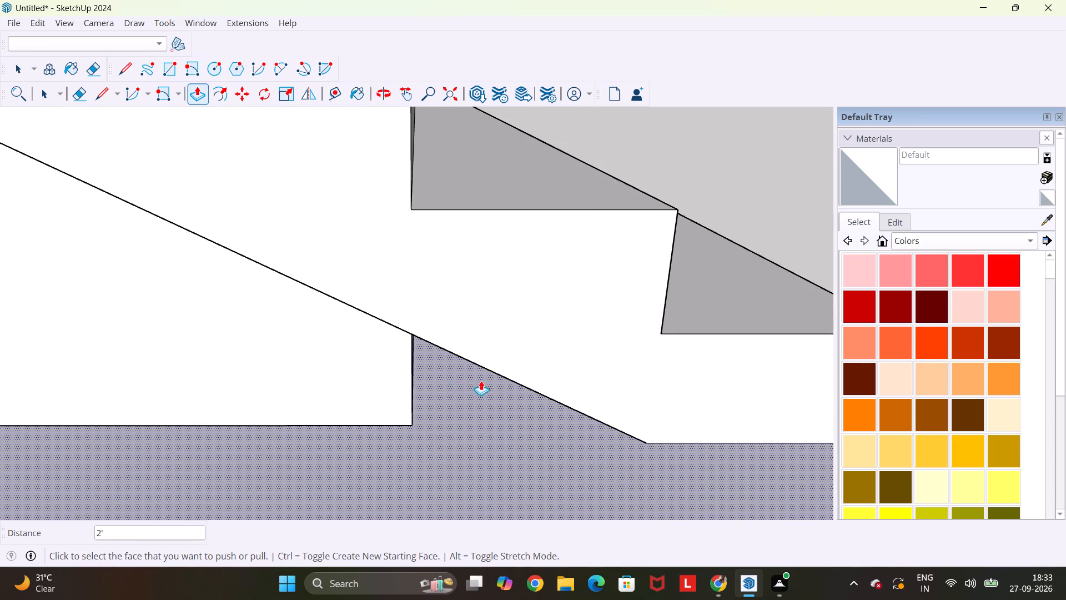
pyautogui.moveTo(481, 381); pyautogui.dragTo(324, 299, button='middle')
pyautogui.click(440, 388)
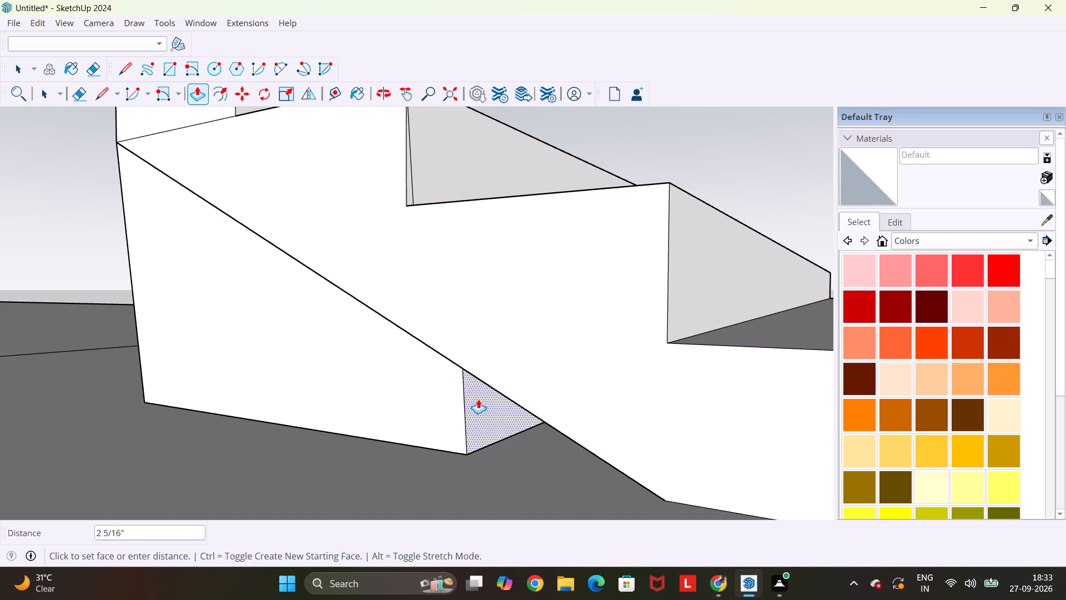
pyautogui.click(655, 493)
pyautogui.scroll(-4, 643, 479)
pyautogui.scroll(-3, 600, 463)
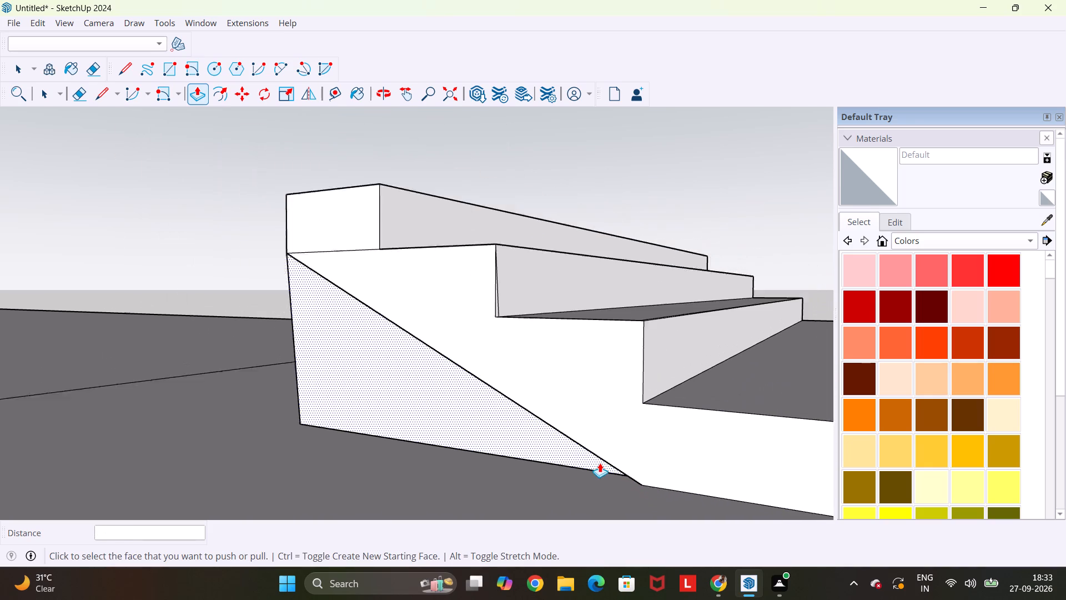
pyautogui.scroll(-1, 600, 463)
pyautogui.moveTo(418, 422); pyautogui.dragTo(924, 463, button='middle')
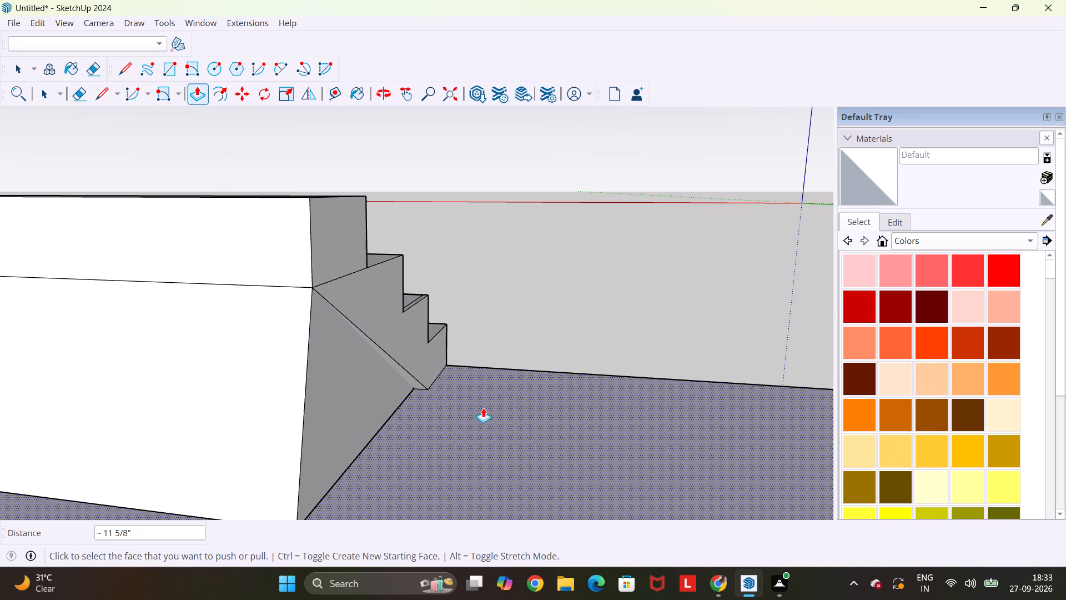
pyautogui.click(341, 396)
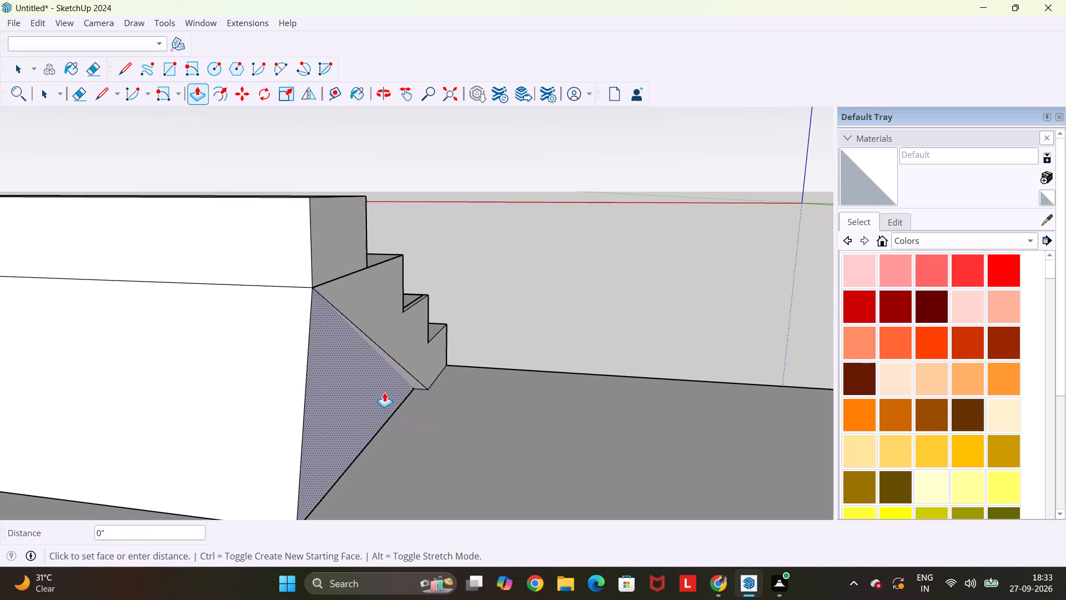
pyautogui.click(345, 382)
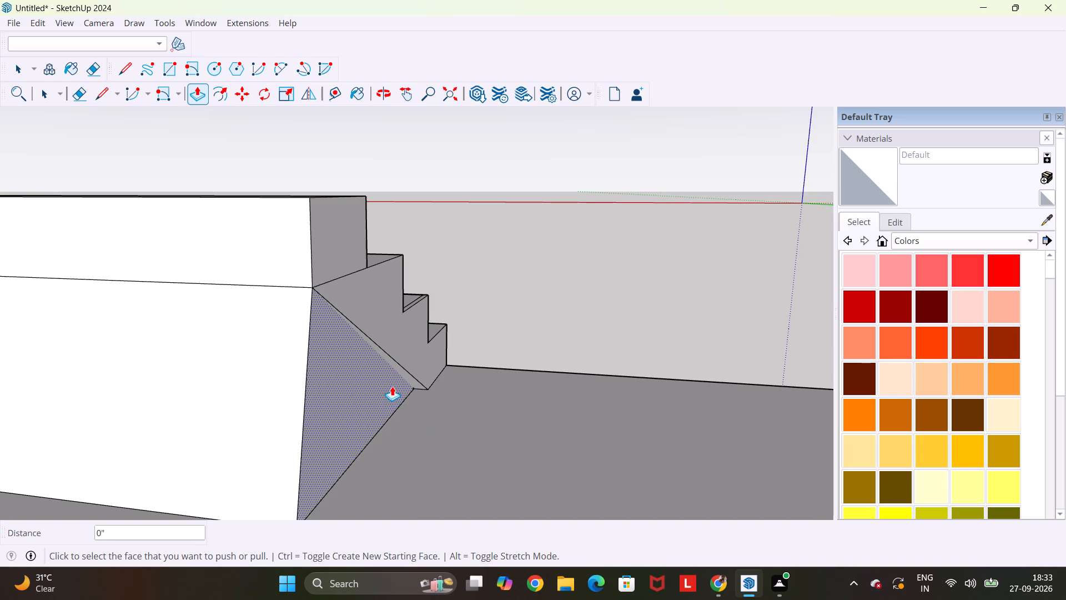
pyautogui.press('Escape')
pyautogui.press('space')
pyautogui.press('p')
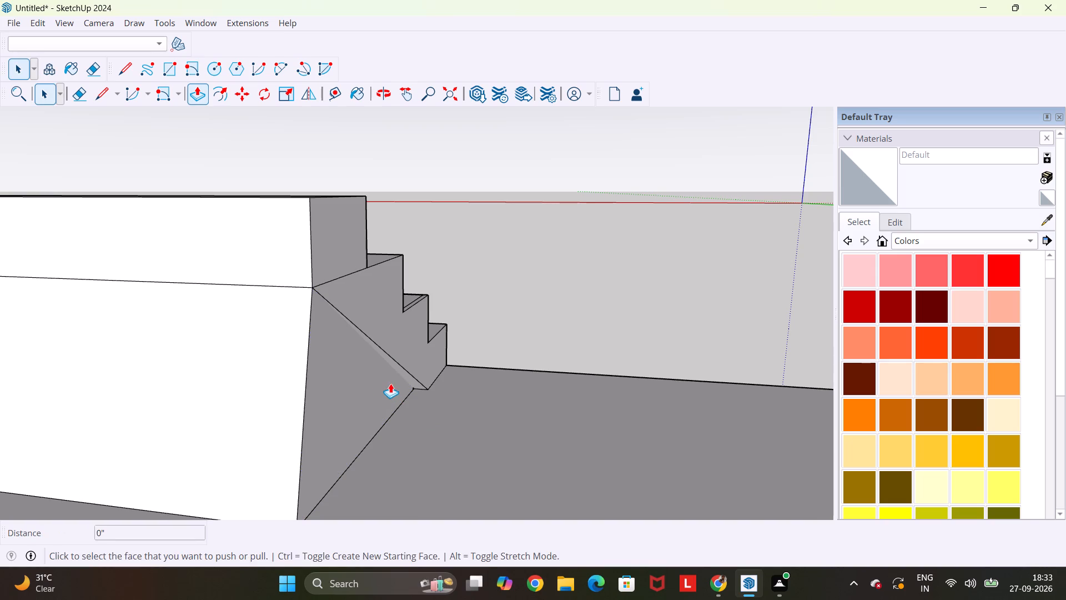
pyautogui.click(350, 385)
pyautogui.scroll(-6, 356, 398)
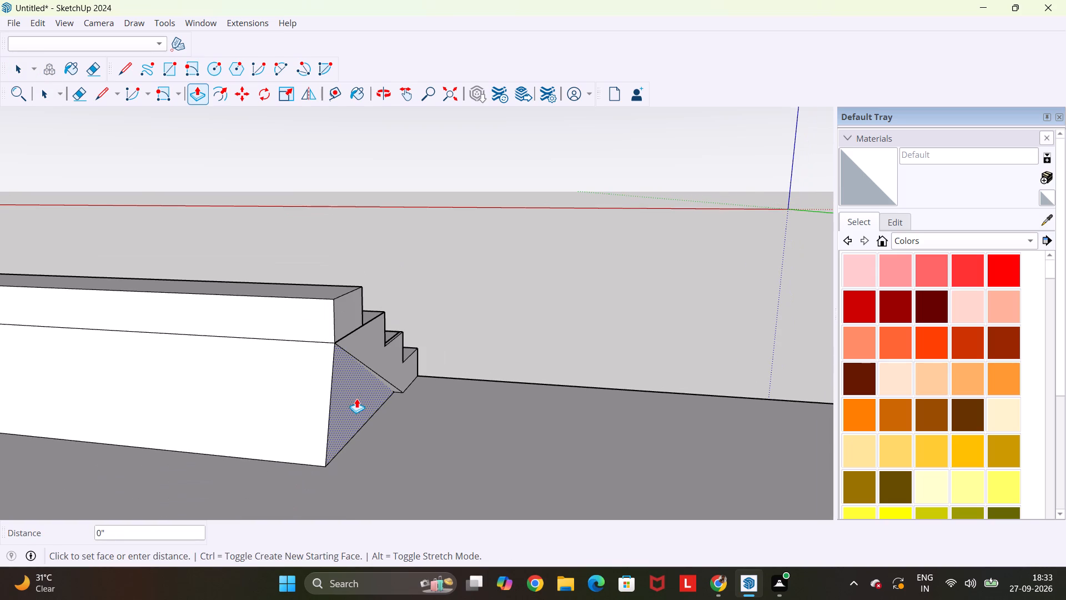
# Undo both fill extrusions under the stair along with the vertical line and slab line that closed the face.
pyautogui.hotkey('ctrl', 'z')
pyautogui.hotkey('ctrl', 'z')
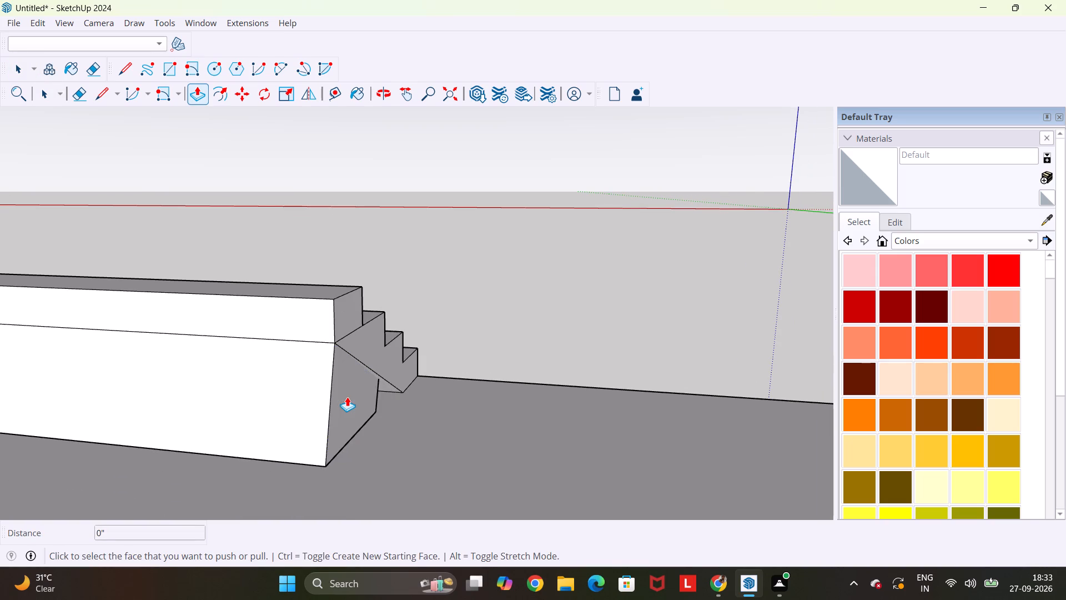
pyautogui.hotkey('ctrl', 'z')
pyautogui.hotkey('ctrl', 'z')
pyautogui.press('l')
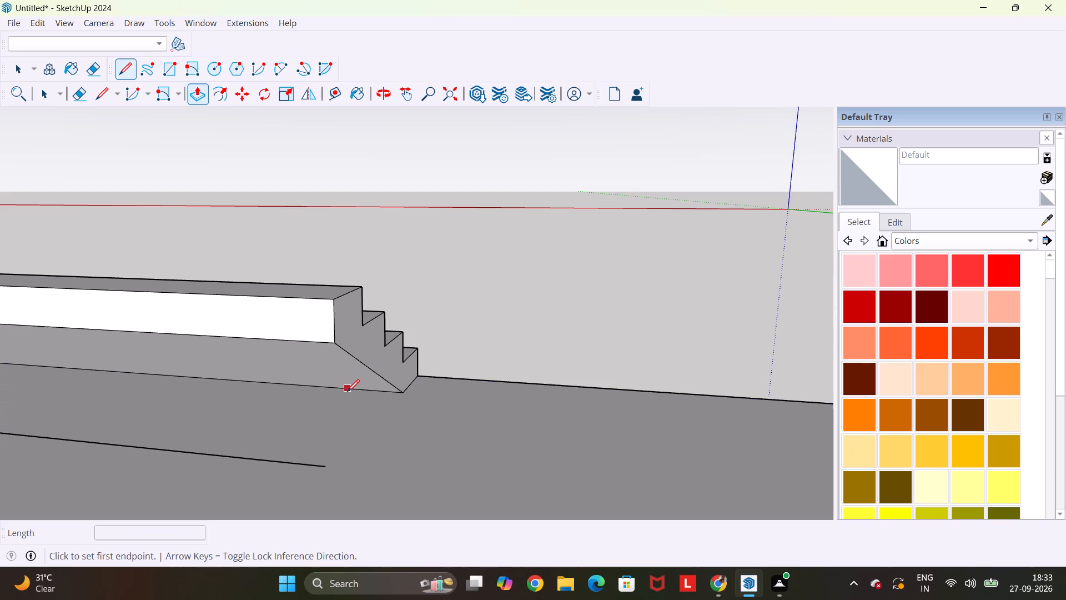
pyautogui.hotkey('ctrl', 'z')
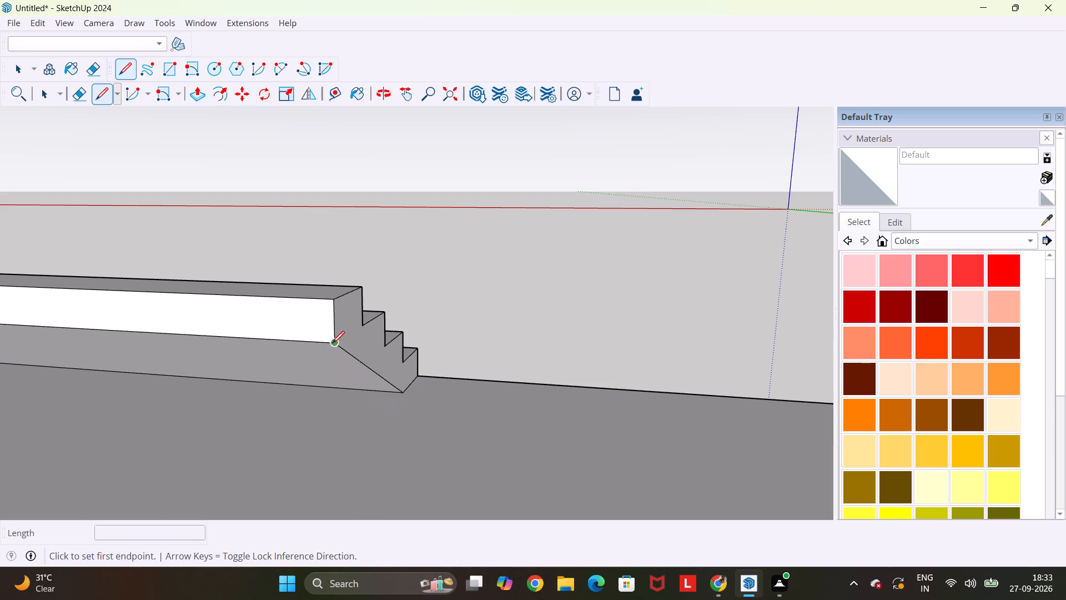
# Close a vertical face under the stair's back edge with a 1' 6" vertical line at its inner end and a slab line of about 13'.
pyautogui.click(332, 343)
pyautogui.click(338, 473)
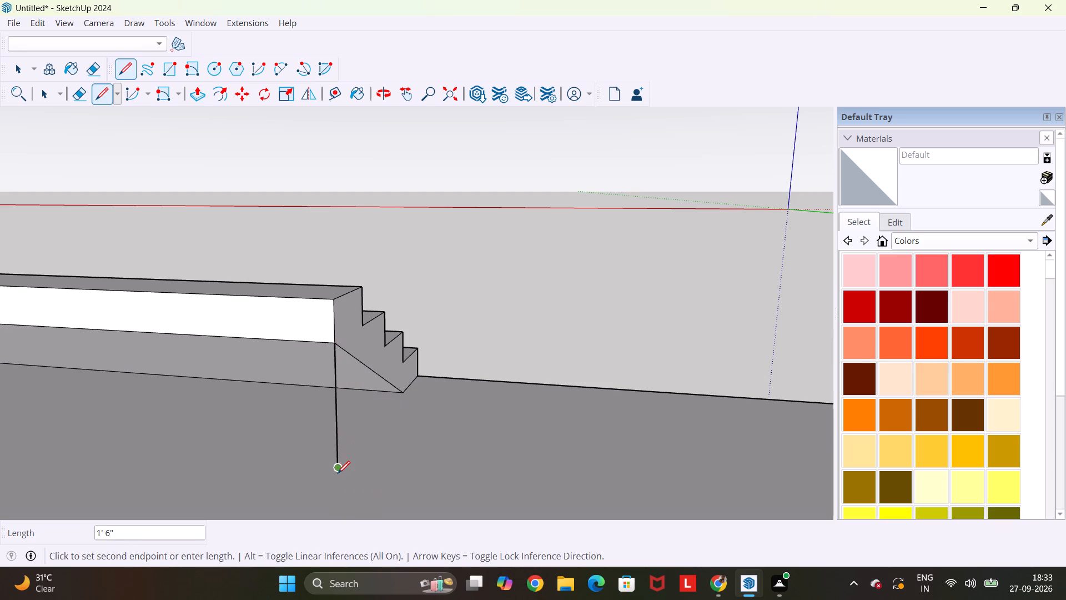
pyautogui.scroll(-18, 338, 464)
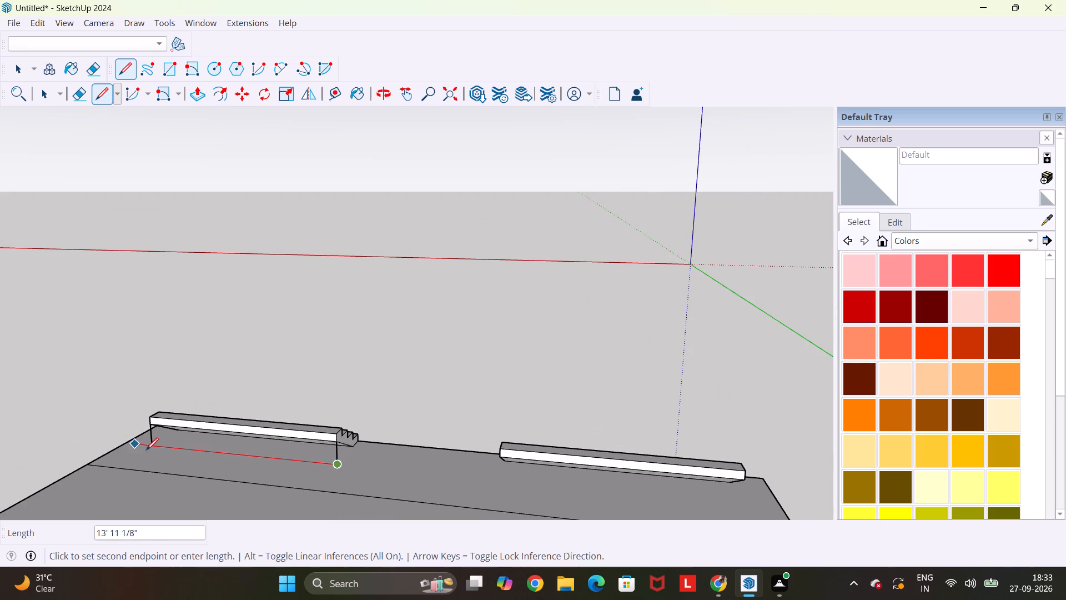
pyautogui.scroll(17, 153, 450)
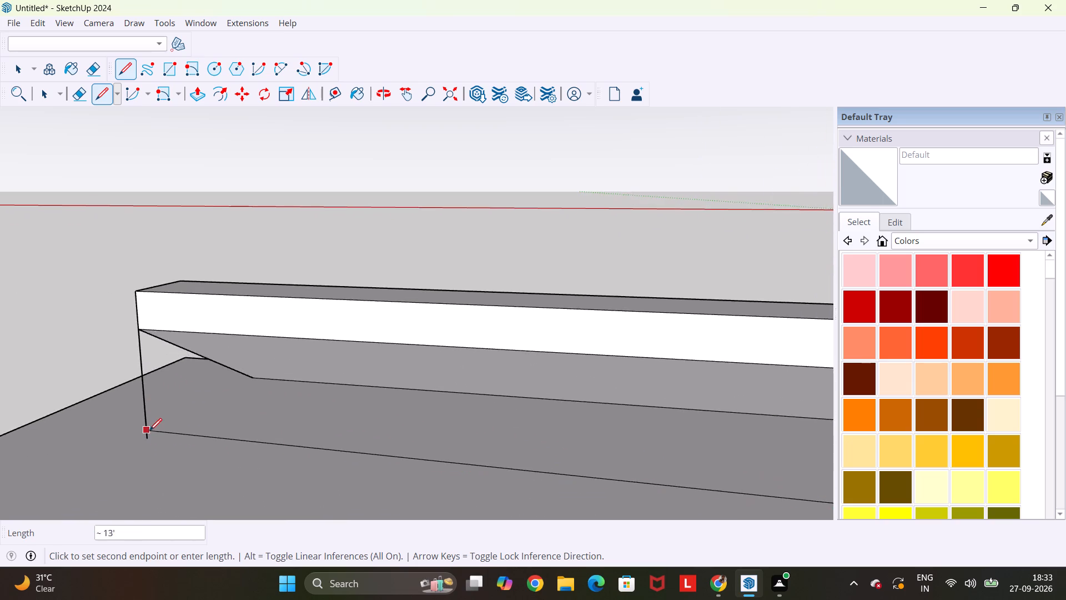
pyautogui.scroll(5, 149, 431)
pyautogui.click(144, 444)
# Push/Pull the new vertical face toward the front, as far as the front edge of the stair's second tread from the top.
pyautogui.scroll(-13, 144, 444)
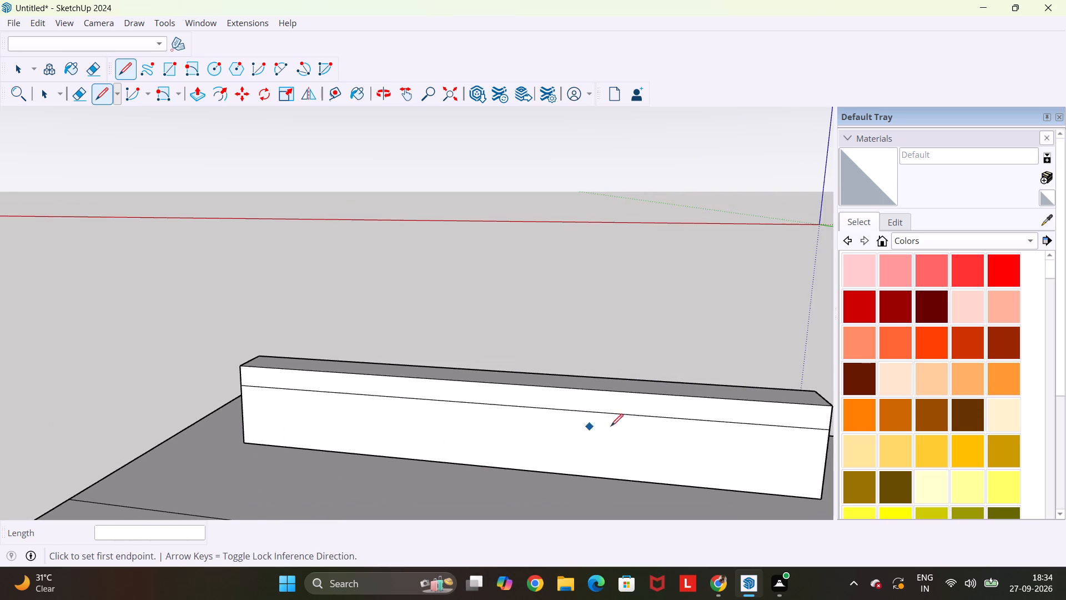
pyautogui.scroll(-6, 611, 426)
pyautogui.moveTo(781, 435); pyautogui.dragTo(380, 408, button='middle')
pyautogui.scroll(-4, 407, 408)
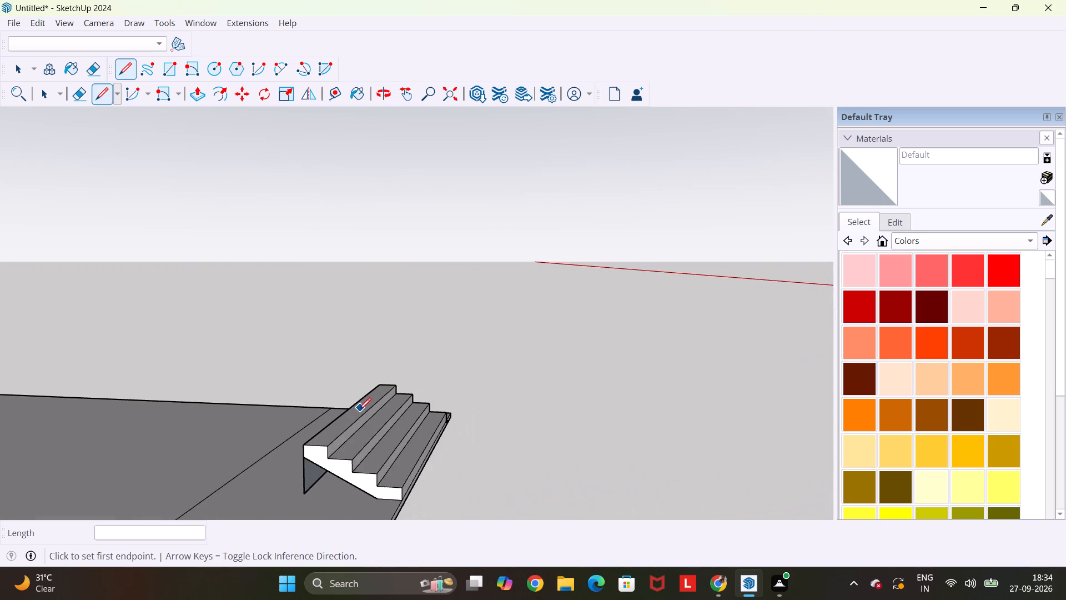
pyautogui.scroll(-3, 347, 452)
pyautogui.press('p')
pyautogui.scroll(14, 338, 491)
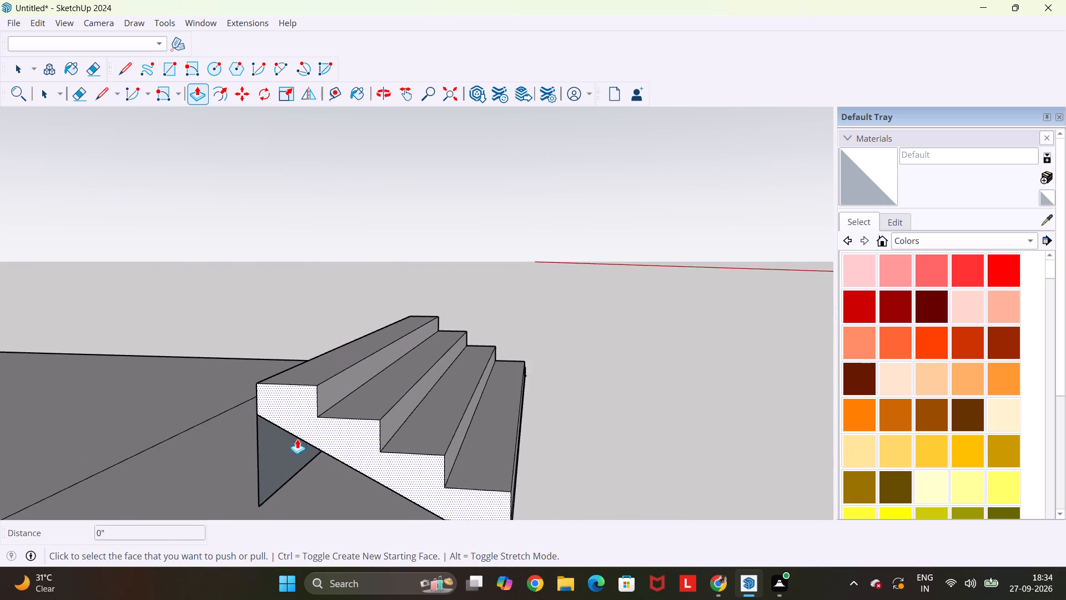
pyautogui.scroll(3, 297, 439)
pyautogui.click(289, 459)
pyautogui.scroll(-11, 289, 459)
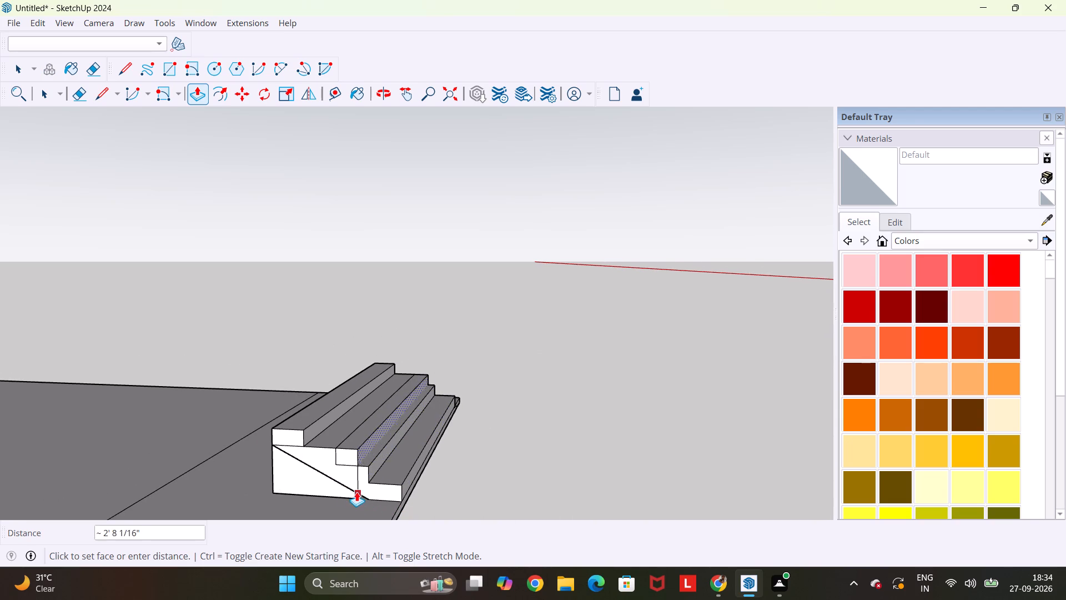
pyautogui.click(334, 487)
# Push/Pull the fill block's front face about 11 11/16" further, to the endpoint of the stair's sloped underside.
pyautogui.moveTo(361, 496); pyautogui.dragTo(358, 456, button='middle')
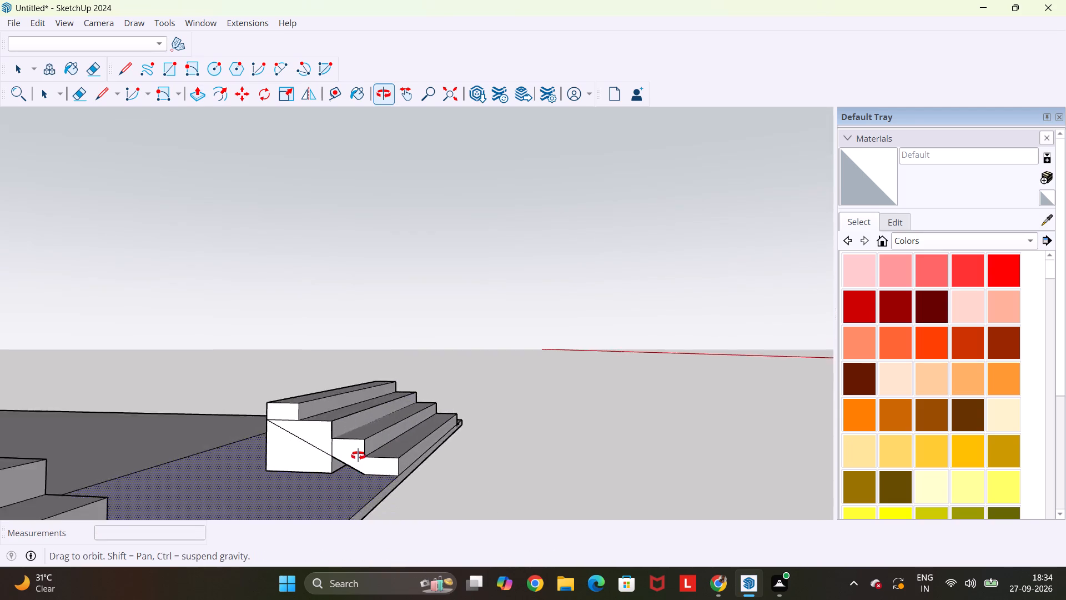
pyautogui.moveTo(358, 456); pyautogui.dragTo(360, 446, button='middle')
pyautogui.scroll(15, 360, 446)
pyautogui.click(285, 476)
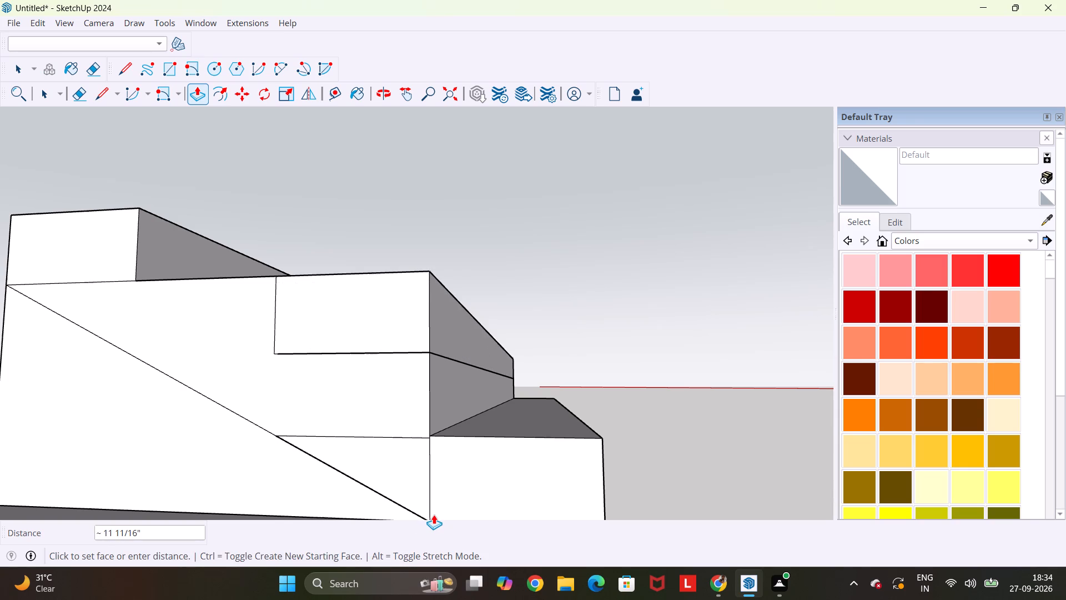
pyautogui.scroll(-11, 434, 514)
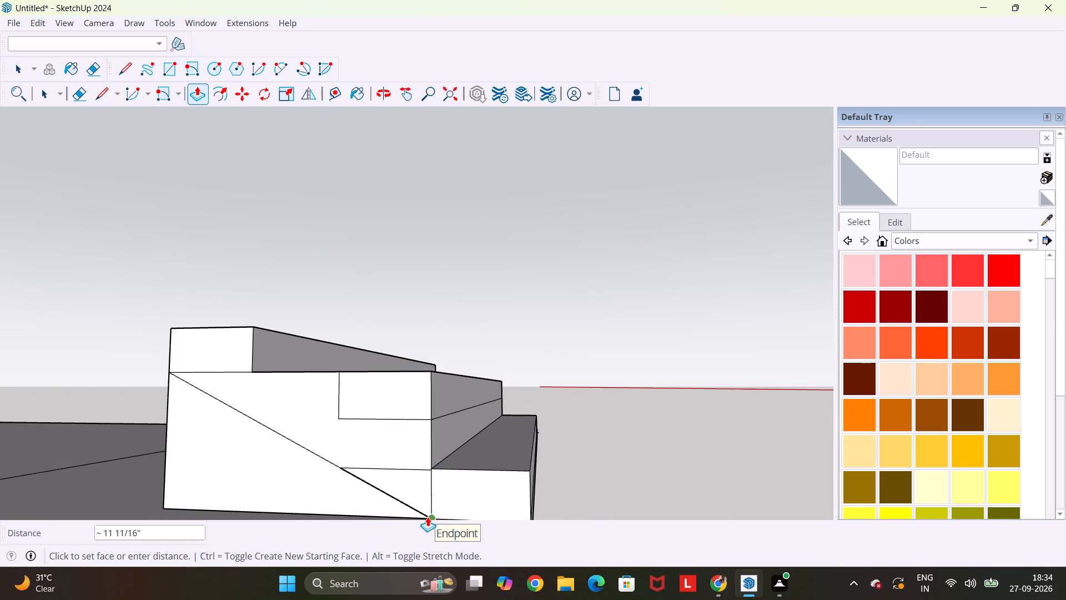
pyautogui.click(428, 517)
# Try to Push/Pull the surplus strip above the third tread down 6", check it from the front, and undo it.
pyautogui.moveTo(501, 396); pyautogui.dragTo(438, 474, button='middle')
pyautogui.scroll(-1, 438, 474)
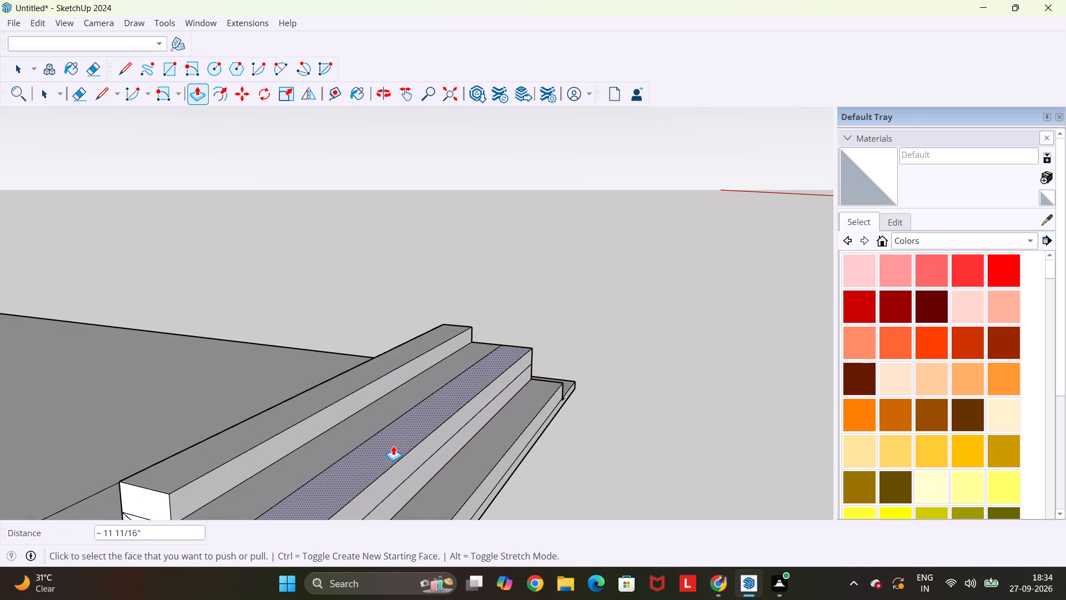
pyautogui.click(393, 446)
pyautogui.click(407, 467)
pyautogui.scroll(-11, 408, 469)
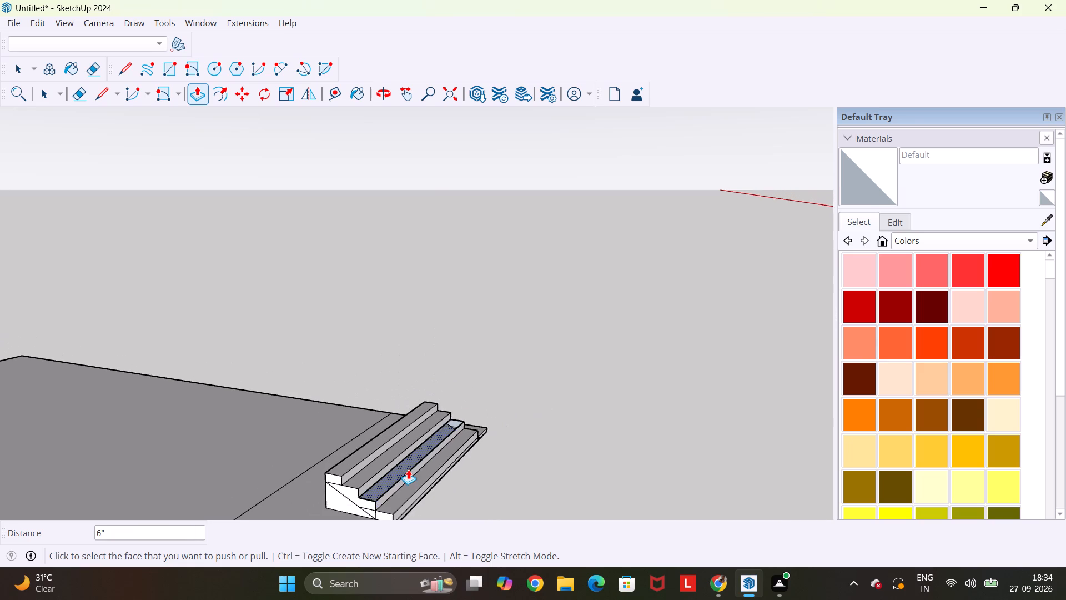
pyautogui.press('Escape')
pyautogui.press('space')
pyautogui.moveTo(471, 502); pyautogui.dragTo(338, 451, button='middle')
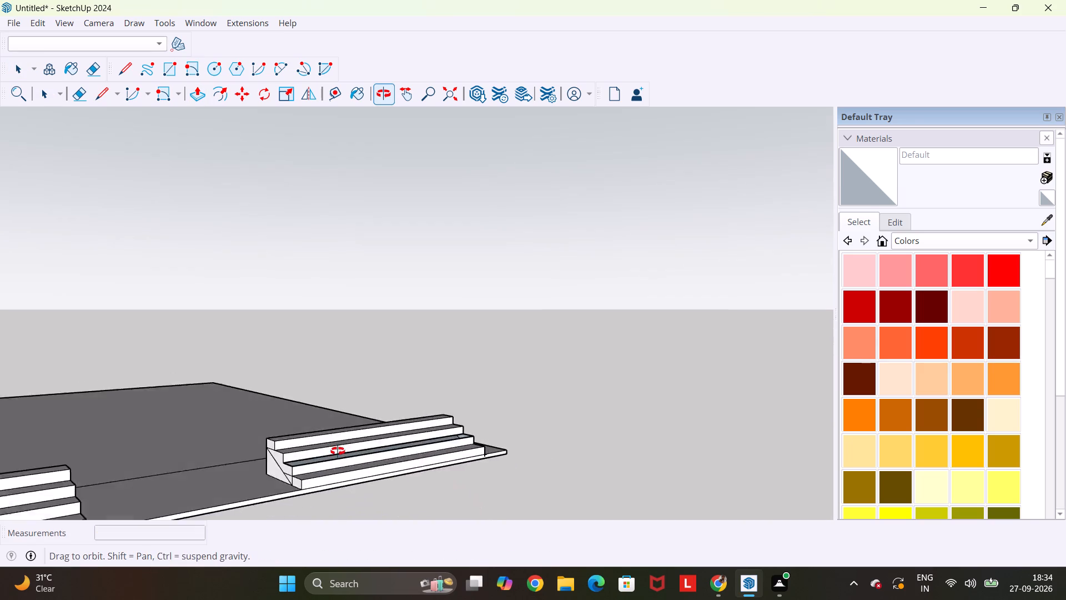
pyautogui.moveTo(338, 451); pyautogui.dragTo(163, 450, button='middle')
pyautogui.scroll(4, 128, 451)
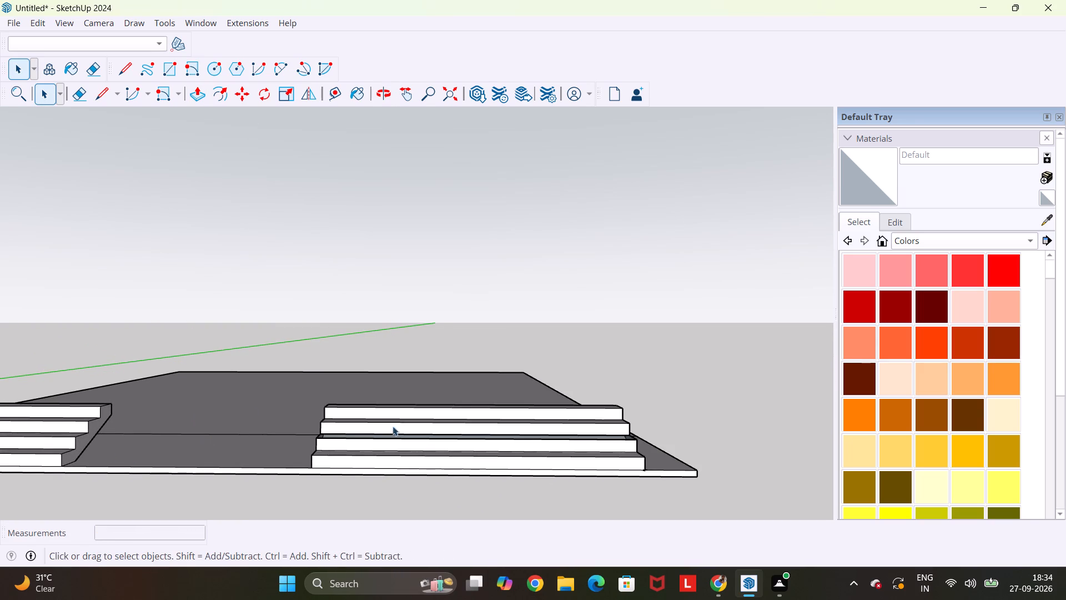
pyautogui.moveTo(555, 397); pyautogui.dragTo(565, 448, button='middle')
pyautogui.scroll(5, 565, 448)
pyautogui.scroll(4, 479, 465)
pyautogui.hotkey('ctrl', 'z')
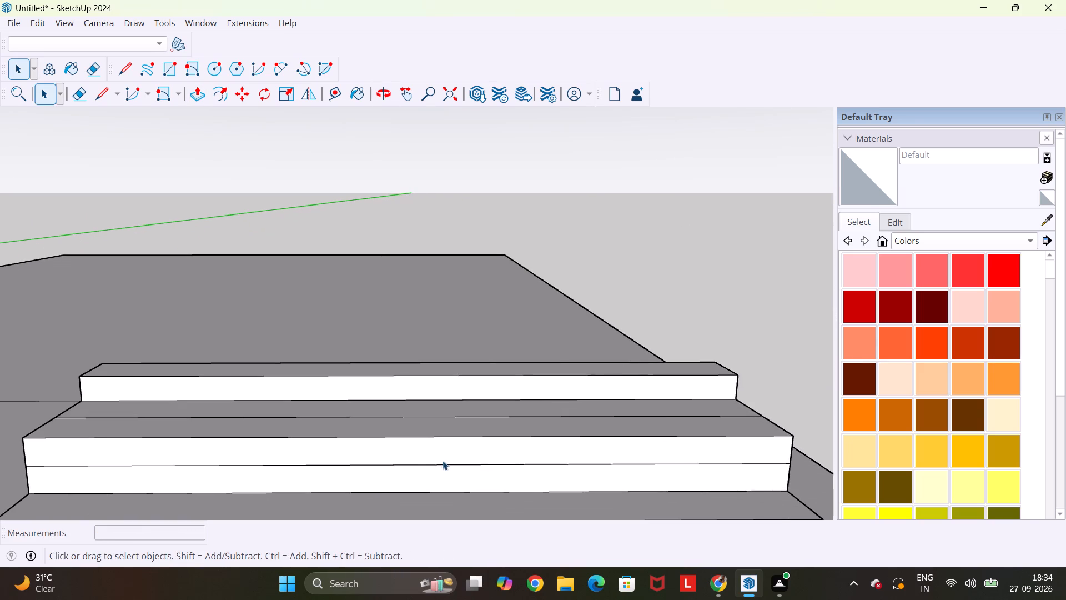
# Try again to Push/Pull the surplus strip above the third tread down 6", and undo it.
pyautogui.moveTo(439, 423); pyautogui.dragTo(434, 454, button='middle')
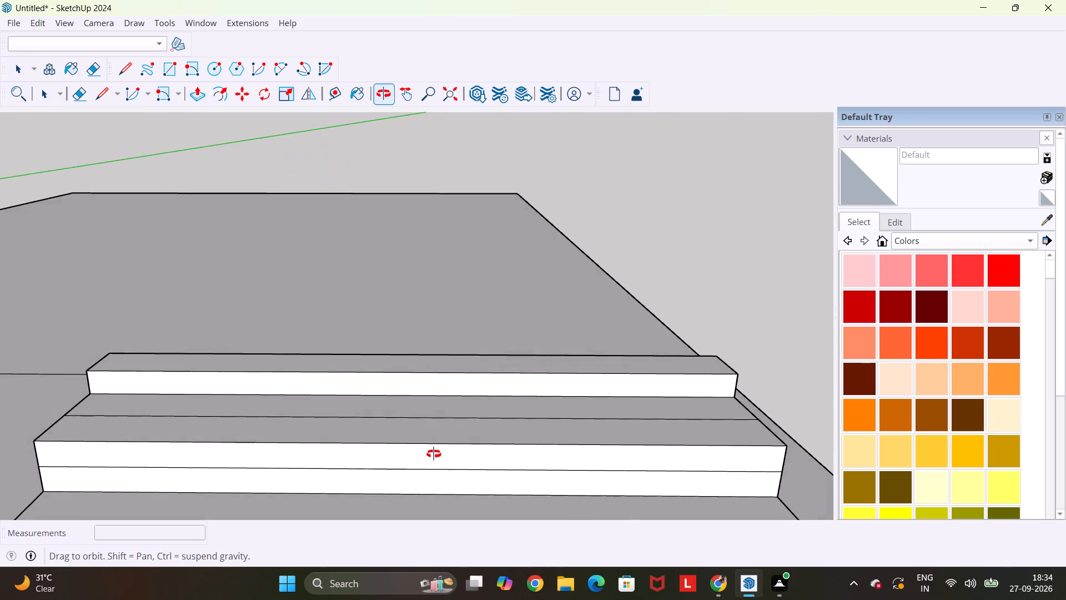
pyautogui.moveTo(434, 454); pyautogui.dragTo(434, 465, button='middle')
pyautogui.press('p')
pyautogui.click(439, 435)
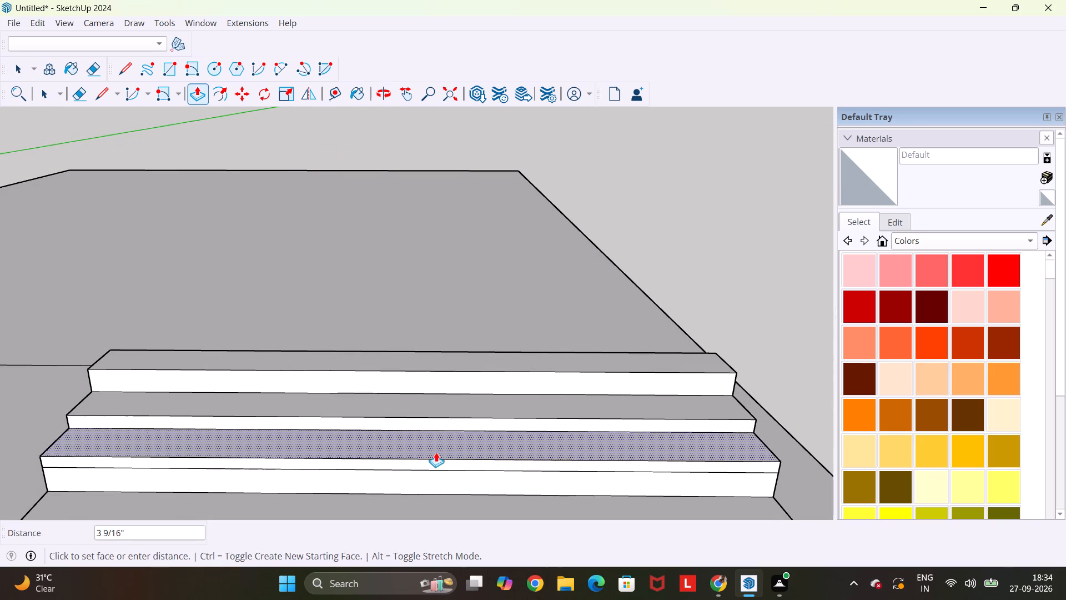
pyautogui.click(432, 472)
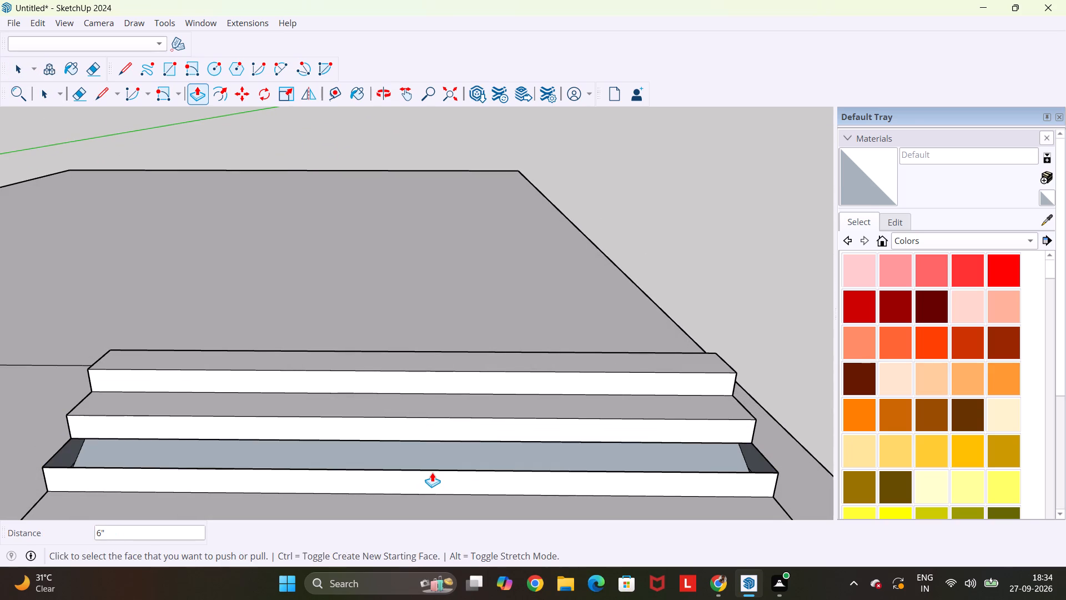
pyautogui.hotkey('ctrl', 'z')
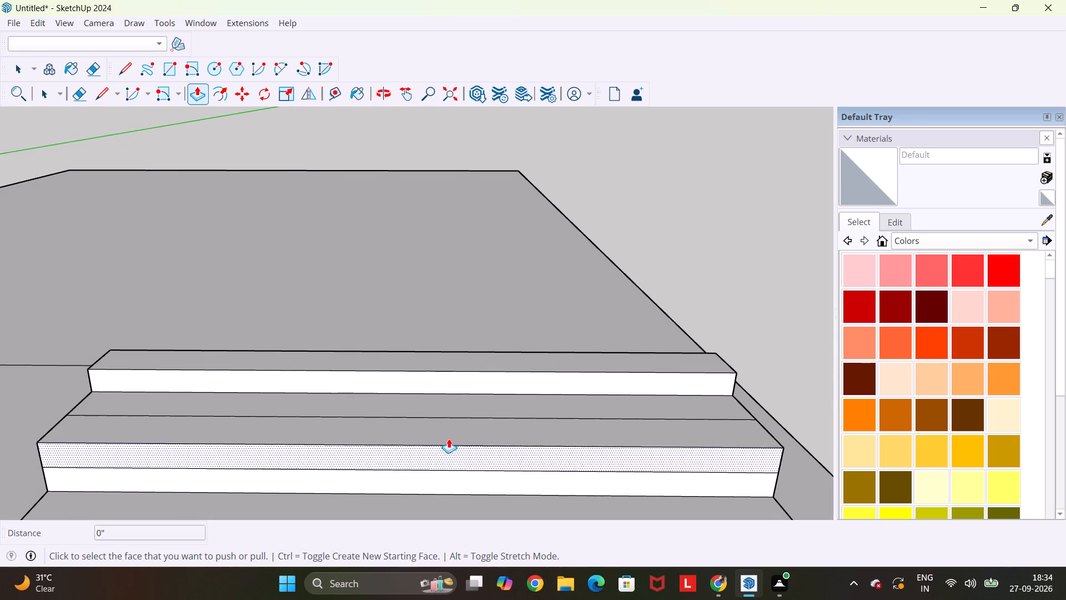
# Push/Pull the surplus strip above the third tread down 6" to restore the step.
pyautogui.click(454, 429)
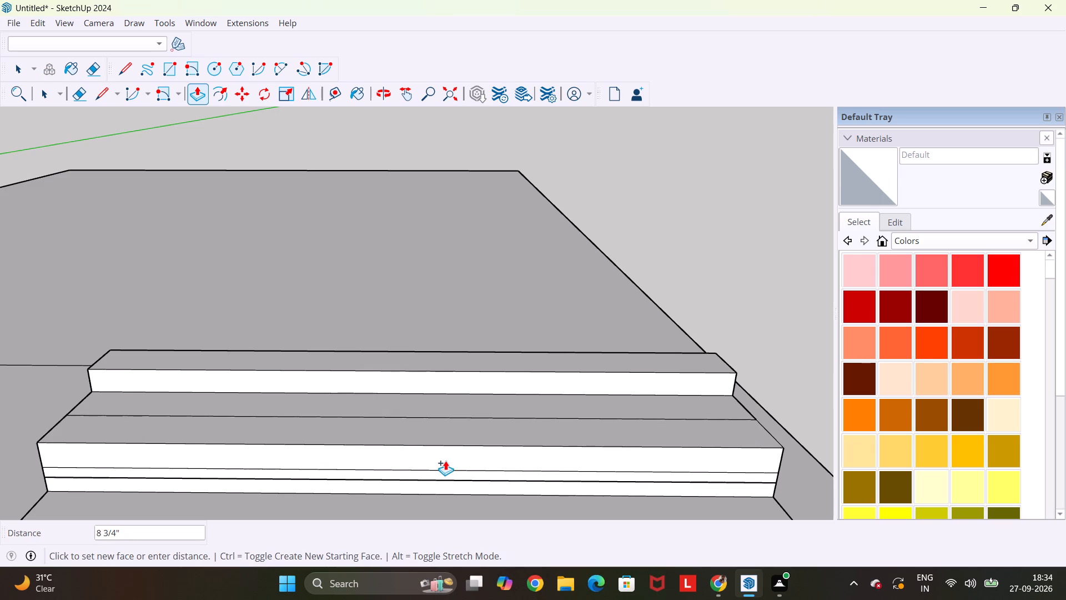
pyautogui.click(434, 490)
pyautogui.click(450, 434)
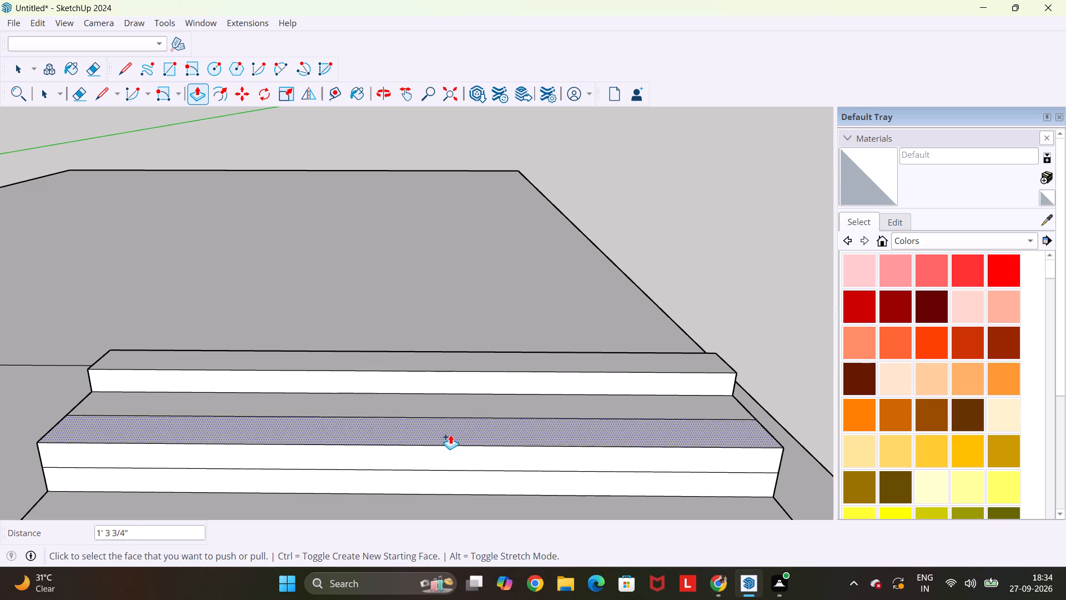
pyautogui.click(446, 470)
# Close the open recess at the third tread with a rectangle drawn between its opposite corners.
pyautogui.moveTo(346, 457); pyautogui.dragTo(351, 496, button='middle')
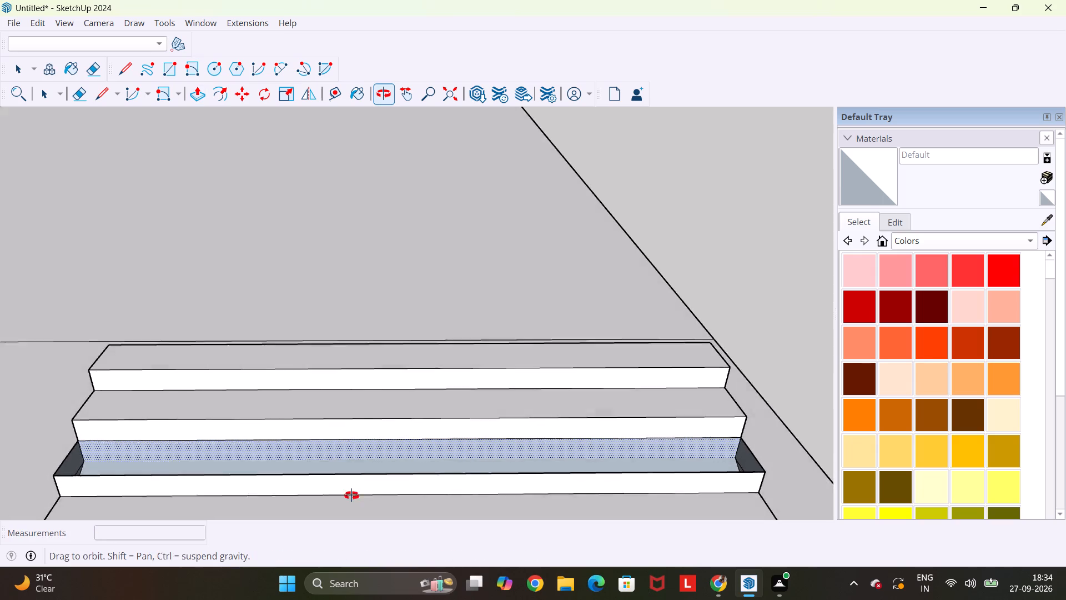
pyautogui.moveTo(351, 496); pyautogui.dragTo(351, 507, button='middle')
pyautogui.scroll(-2, 351, 507)
pyautogui.press('r')
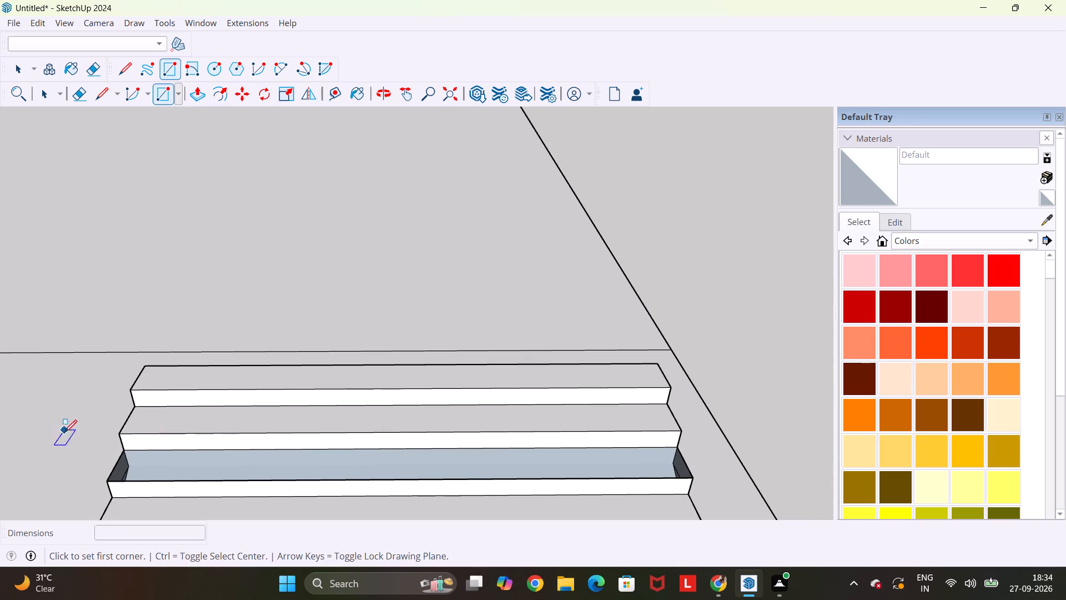
pyautogui.click(124, 452)
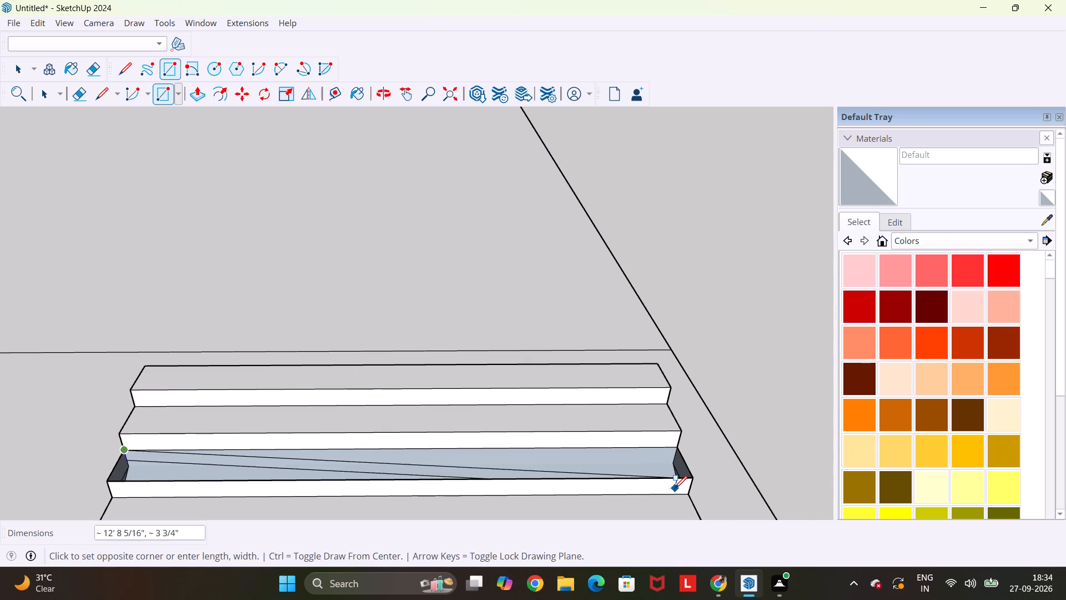
pyautogui.click(691, 481)
pyautogui.press('Escape')
pyautogui.press('space')
# Close the back beneath the second stair with 1' 6" vertical lines at both ends and a connecting base line.
pyautogui.scroll(-3, 570, 483)
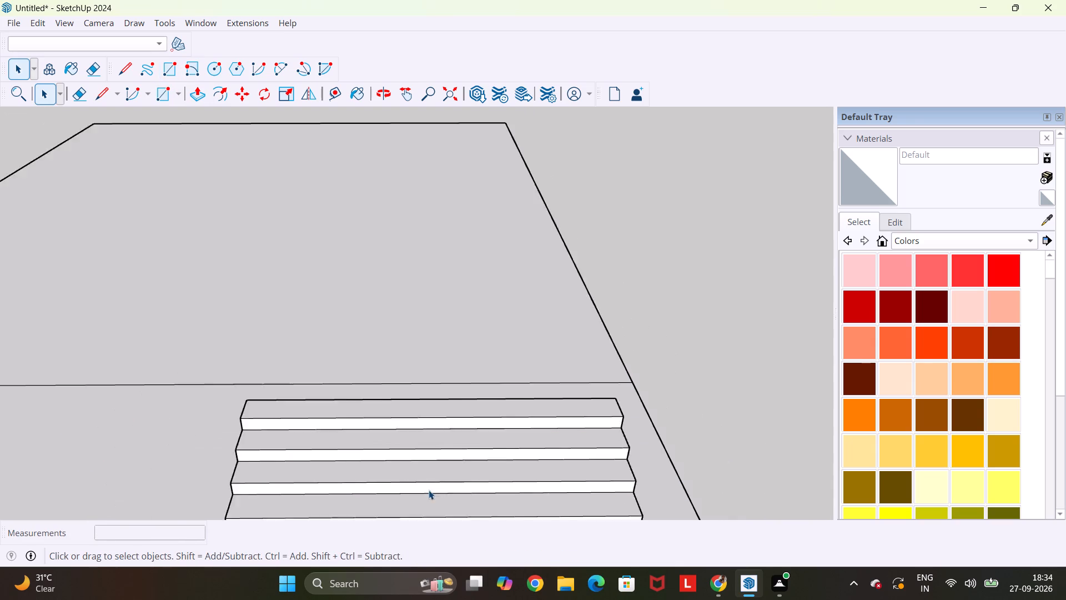
pyautogui.scroll(-13, 429, 490)
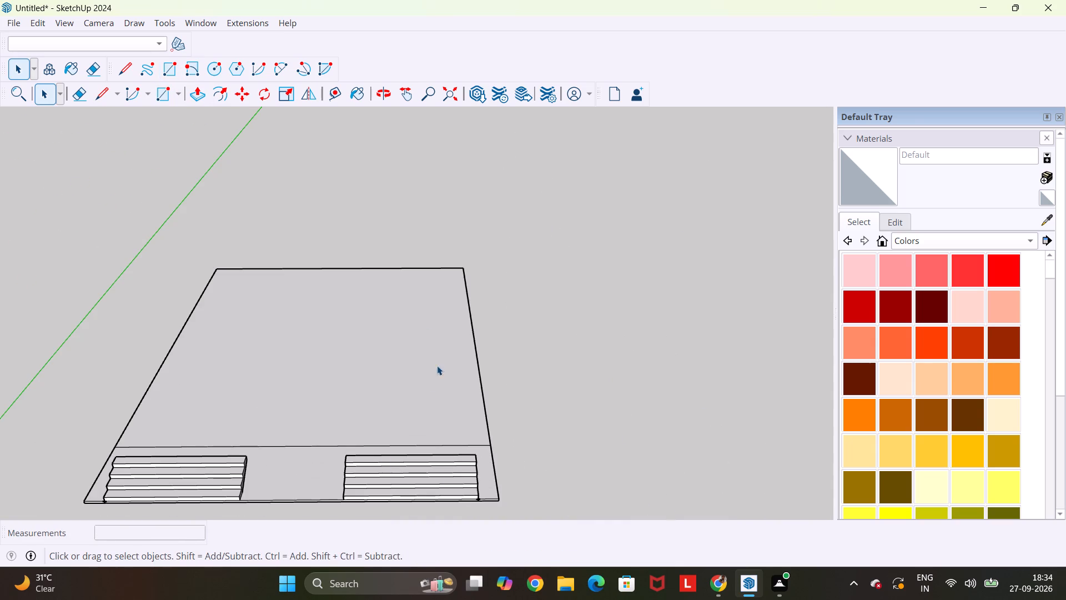
pyautogui.moveTo(303, 496); pyautogui.dragTo(73, 445, button='middle')
pyautogui.scroll(4, 341, 369)
pyautogui.moveTo(451, 377); pyautogui.dragTo(52, 333, button='middle')
pyautogui.scroll(1, 52, 333)
pyautogui.scroll(9, 462, 306)
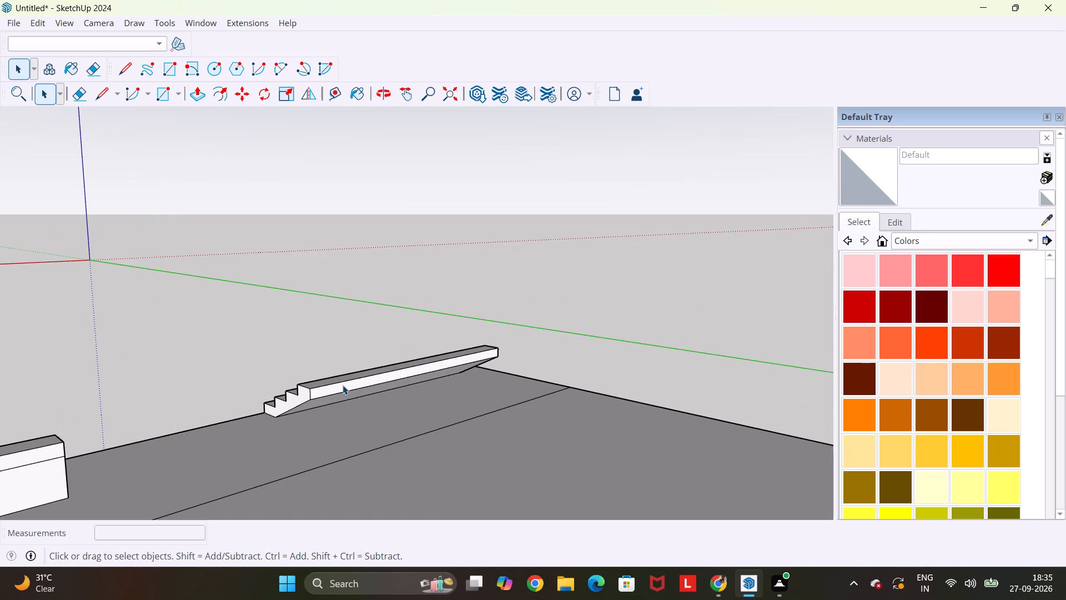
pyautogui.press('l')
pyautogui.click(309, 398)
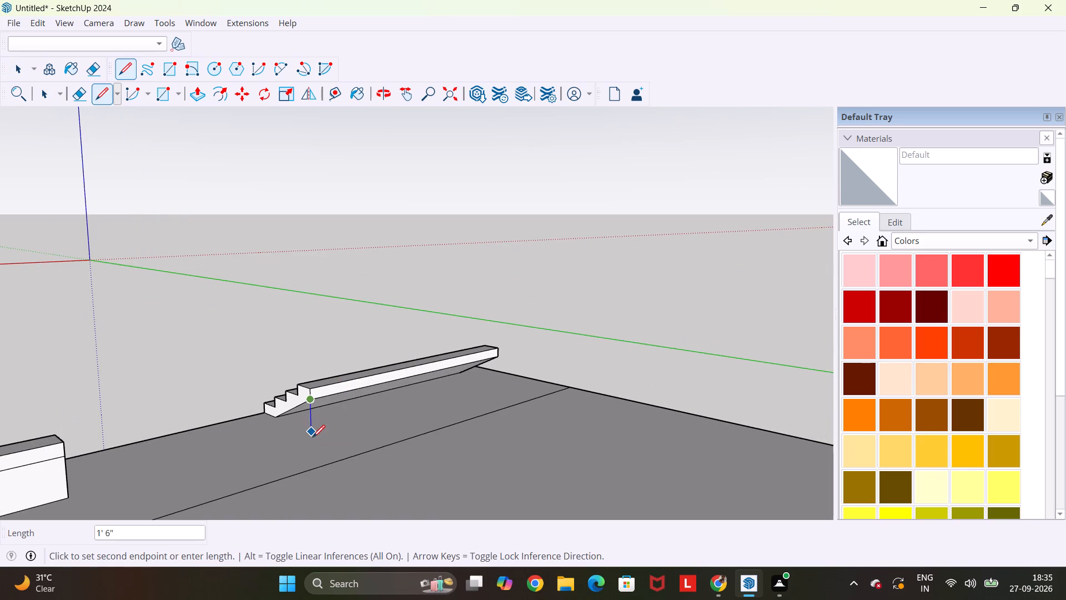
pyautogui.click(313, 437)
pyautogui.press('Escape')
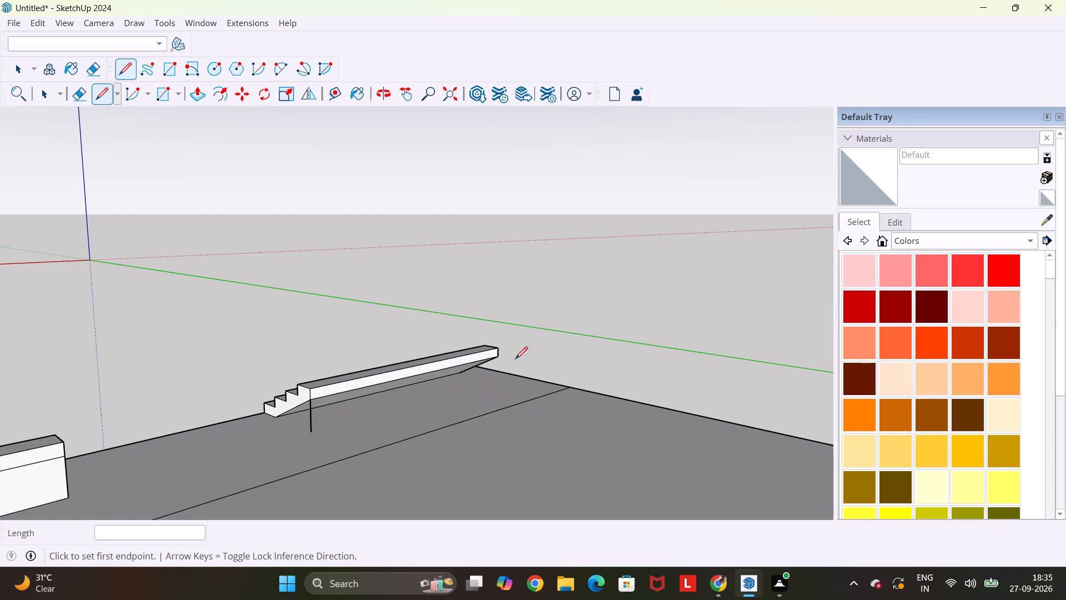
pyautogui.click(497, 356)
pyautogui.scroll(3, 497, 384)
pyautogui.click(497, 384)
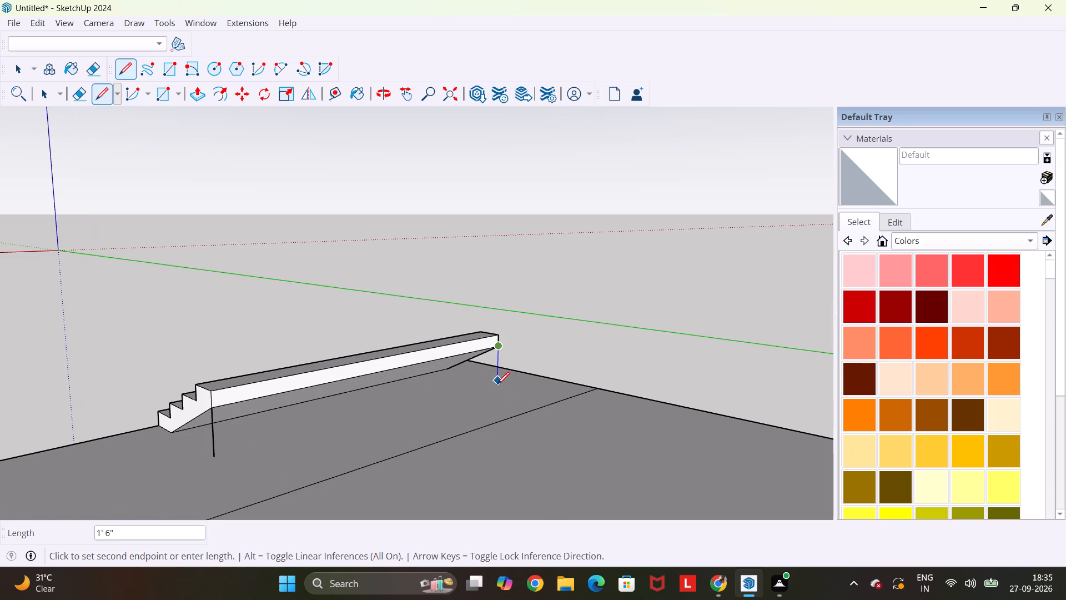
pyautogui.click(219, 453)
# Push/Pull the new face beneath the second stair 3' toward the front to fill the space under the steps.
pyautogui.moveTo(217, 452); pyautogui.dragTo(341, 452, button='middle')
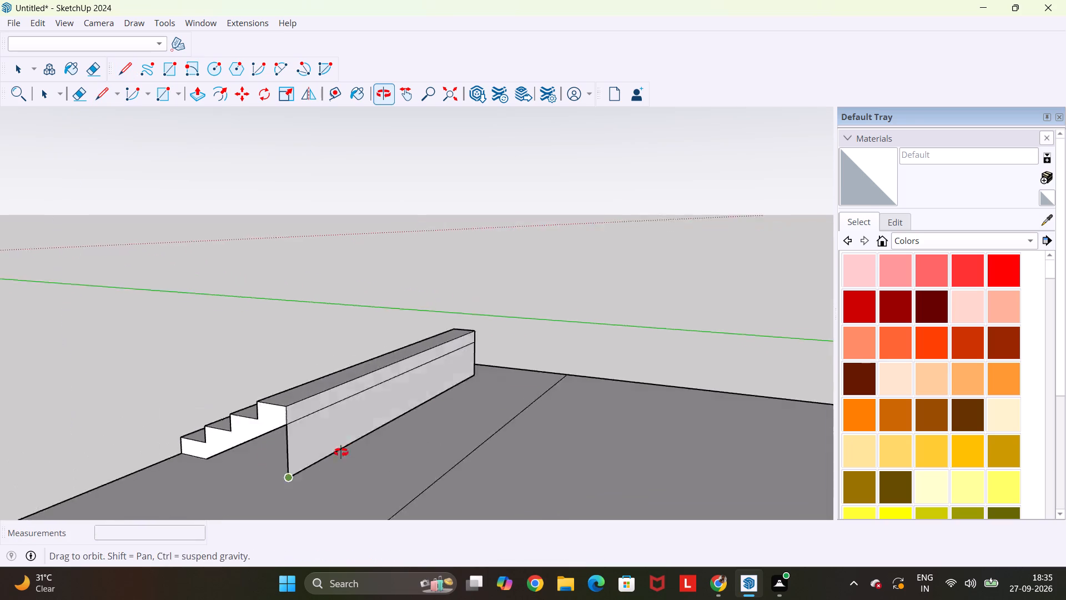
pyautogui.moveTo(341, 452); pyautogui.dragTo(420, 432, button='middle')
pyautogui.press('p')
pyautogui.scroll(1, 427, 431)
pyautogui.moveTo(427, 431); pyautogui.dragTo(515, 401, button='middle')
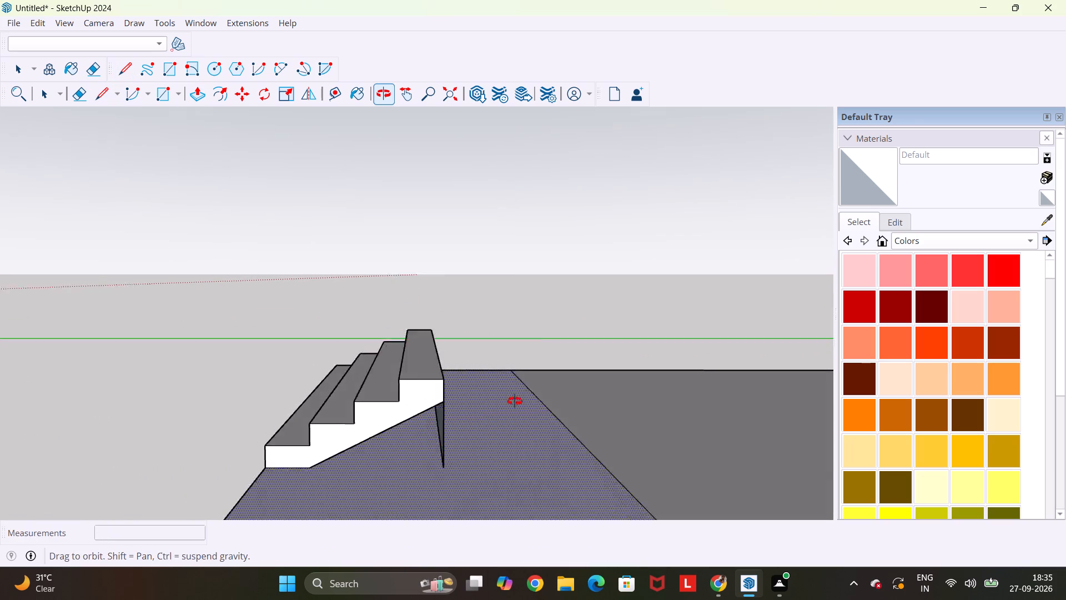
pyautogui.moveTo(515, 401); pyautogui.dragTo(565, 389, button='middle')
pyautogui.scroll(3, 565, 389)
pyautogui.click(544, 402)
pyautogui.scroll(-4, 470, 434)
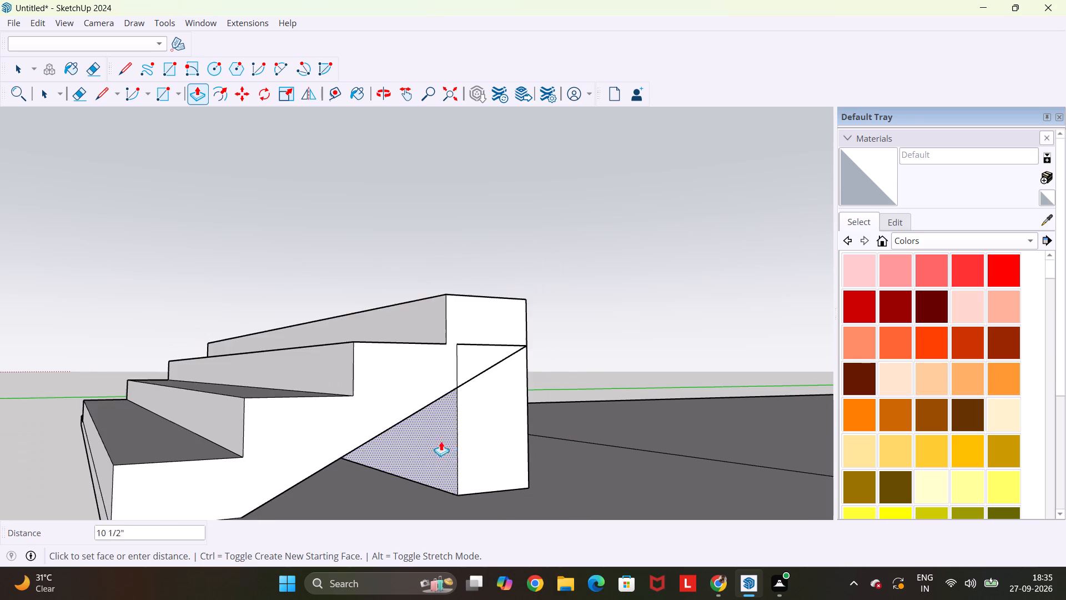
pyautogui.scroll(-4, 415, 439)
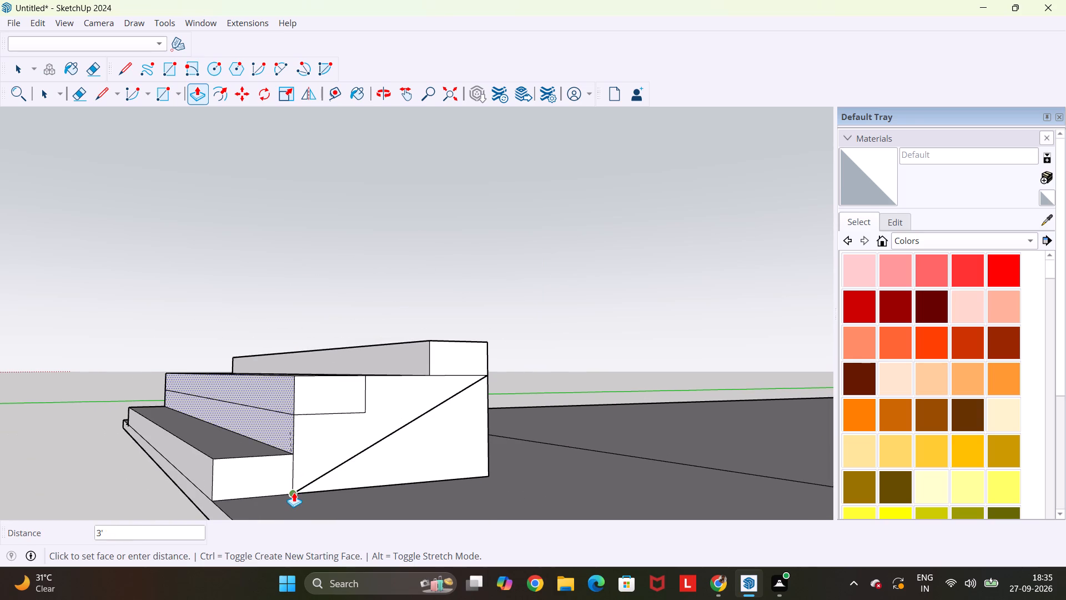
pyautogui.click(294, 492)
pyautogui.press('Escape')
pyautogui.press('space')
# Push/Pull the surplus strip above the second stair's third tread from the top down 6".
pyautogui.moveTo(406, 448); pyautogui.dragTo(371, 539, button='middle')
pyautogui.scroll(-1, 378, 523)
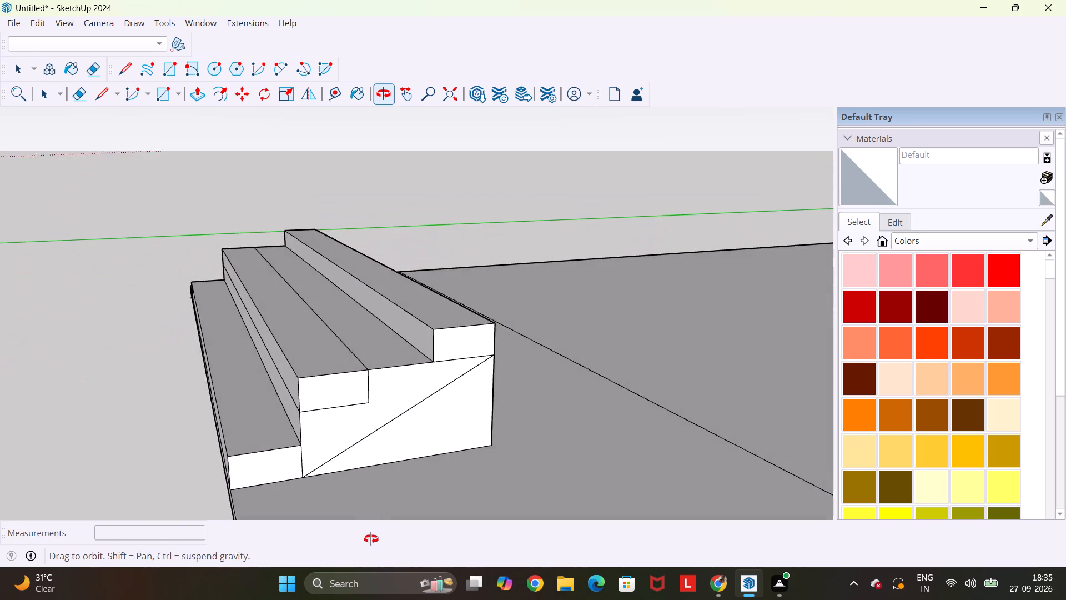
pyautogui.moveTo(371, 539); pyautogui.dragTo(363, 534, button='middle')
pyautogui.press('p')
pyautogui.click(336, 355)
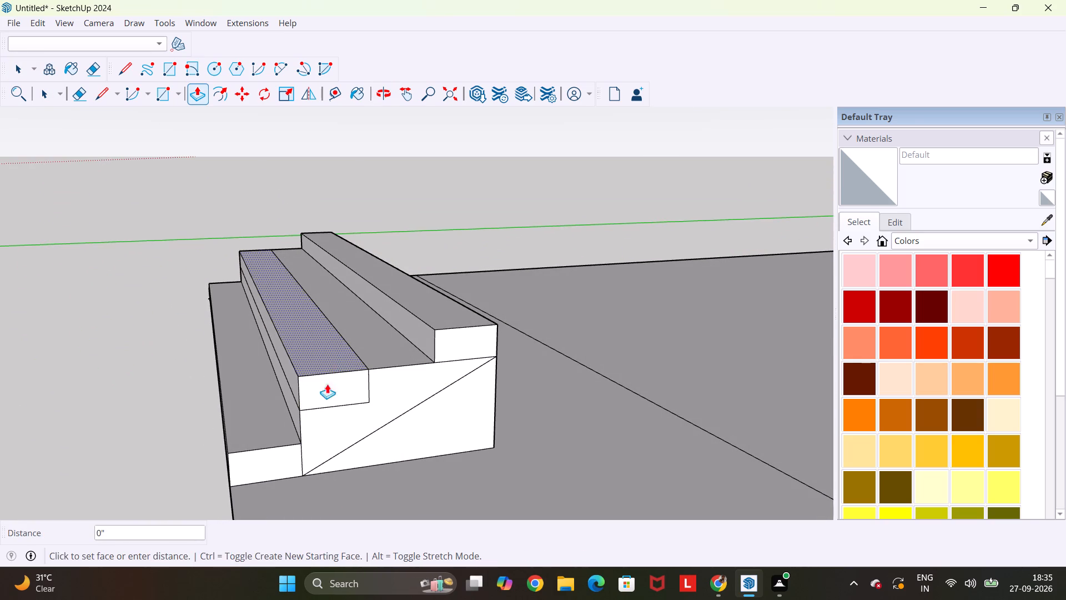
pyautogui.click(329, 397)
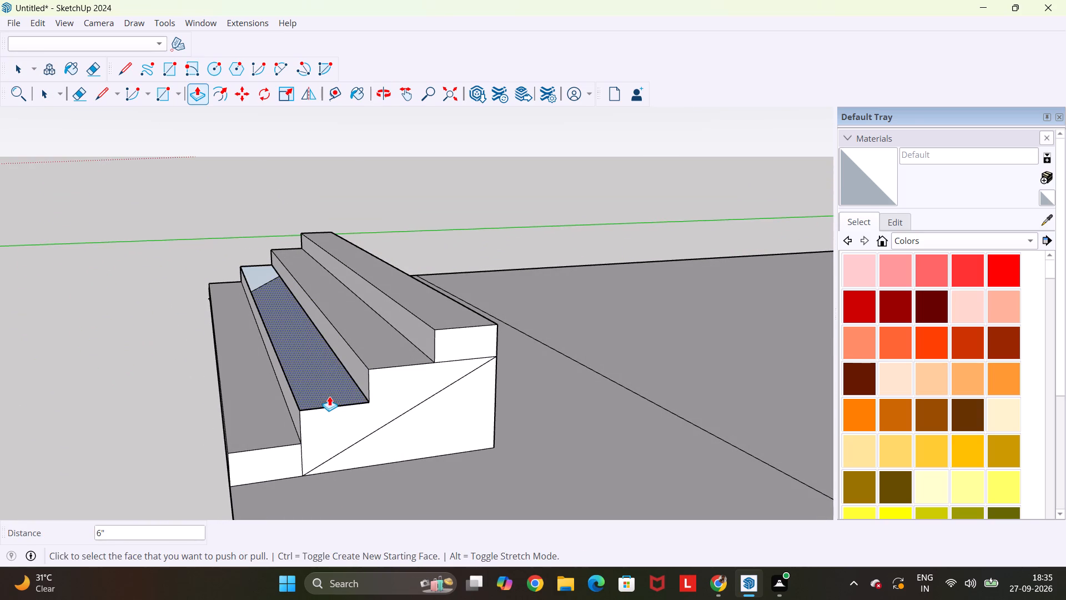
# Close the open recess at that tread with a 13' by 1' rectangle between its opposite corners.
pyautogui.press('r')
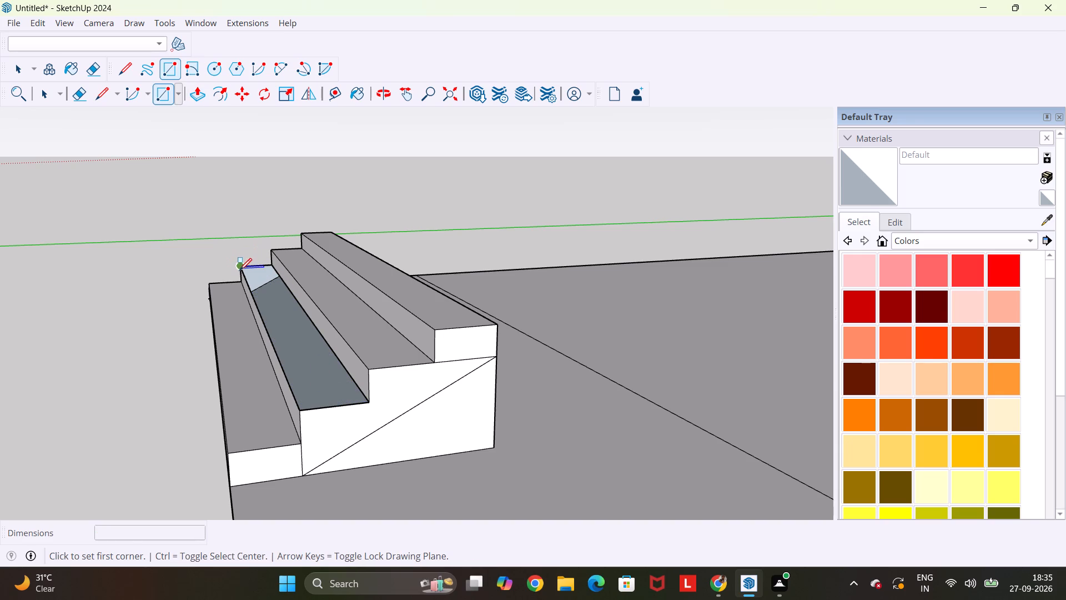
pyautogui.click(240, 269)
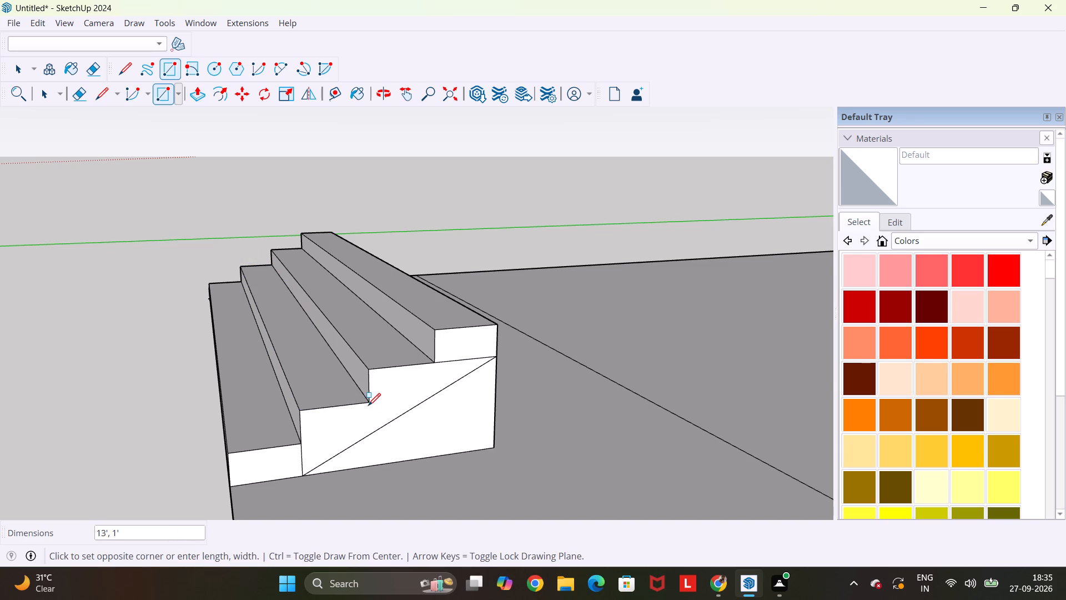
pyautogui.click(368, 406)
# Erase the diagonal and top-step seam from the second stair's near end, plus the long seam across its back.
pyautogui.moveTo(322, 436); pyautogui.dragTo(252, 414, button='middle')
pyautogui.press('e')
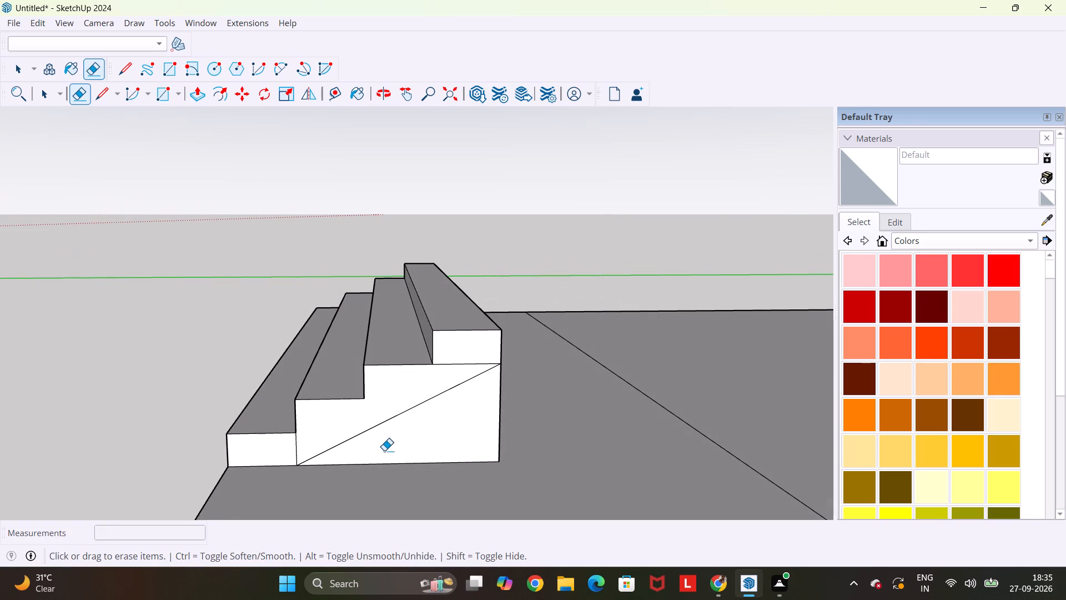
pyautogui.click(361, 435)
pyautogui.moveTo(588, 383); pyautogui.dragTo(314, 370, button='middle')
pyautogui.moveTo(388, 391); pyautogui.dragTo(687, 377, button='middle')
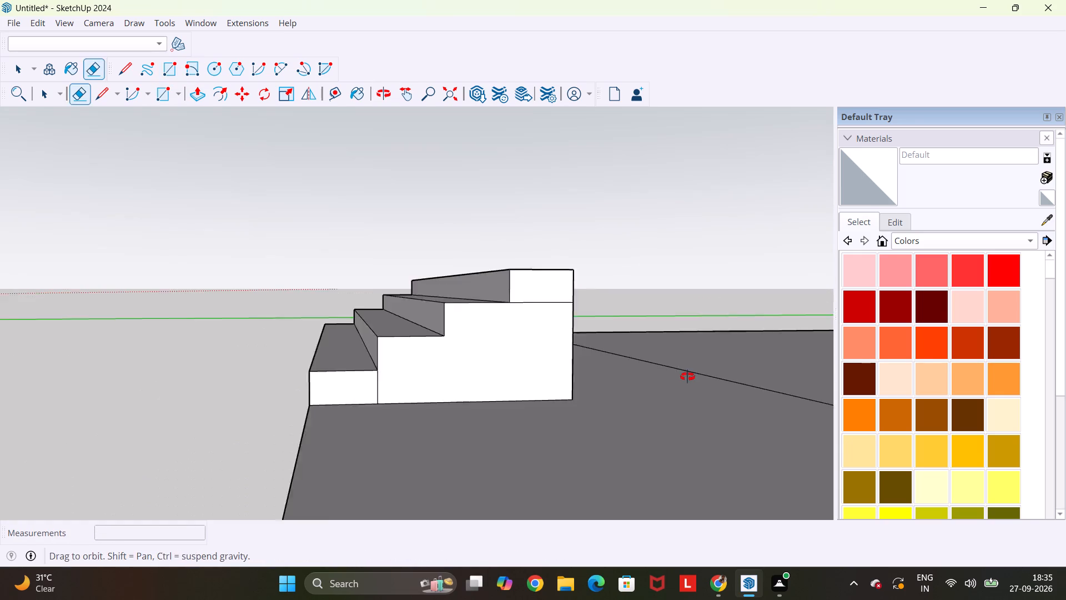
pyautogui.moveTo(687, 377); pyautogui.dragTo(682, 373, button='middle')
pyautogui.click(559, 299)
pyautogui.moveTo(628, 299); pyautogui.dragTo(349, 365, button='middle')
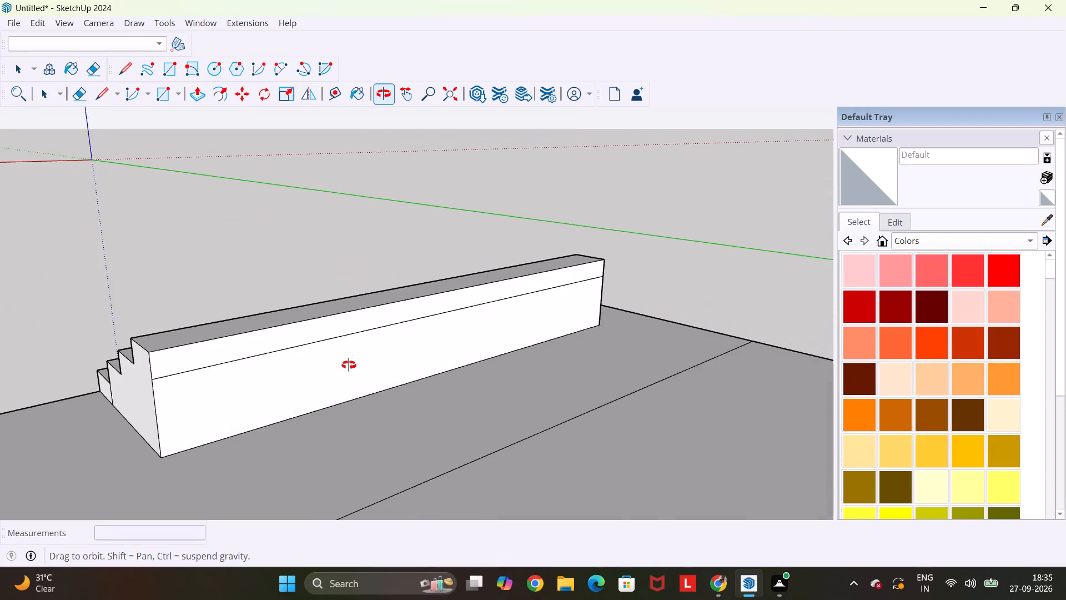
pyautogui.moveTo(349, 365); pyautogui.dragTo(347, 365, button='middle')
pyautogui.click(336, 338)
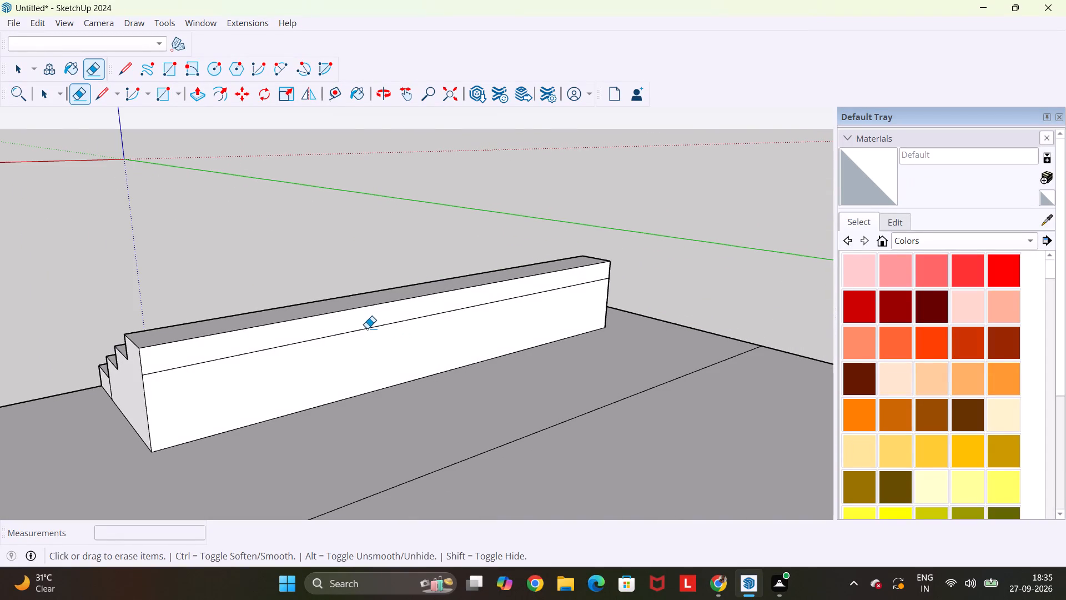
pyautogui.click(367, 328)
# Erase the diagonal and the top-step seam from the second stair's opposite end face.
pyautogui.moveTo(678, 319); pyautogui.dragTo(184, 391, button='middle')
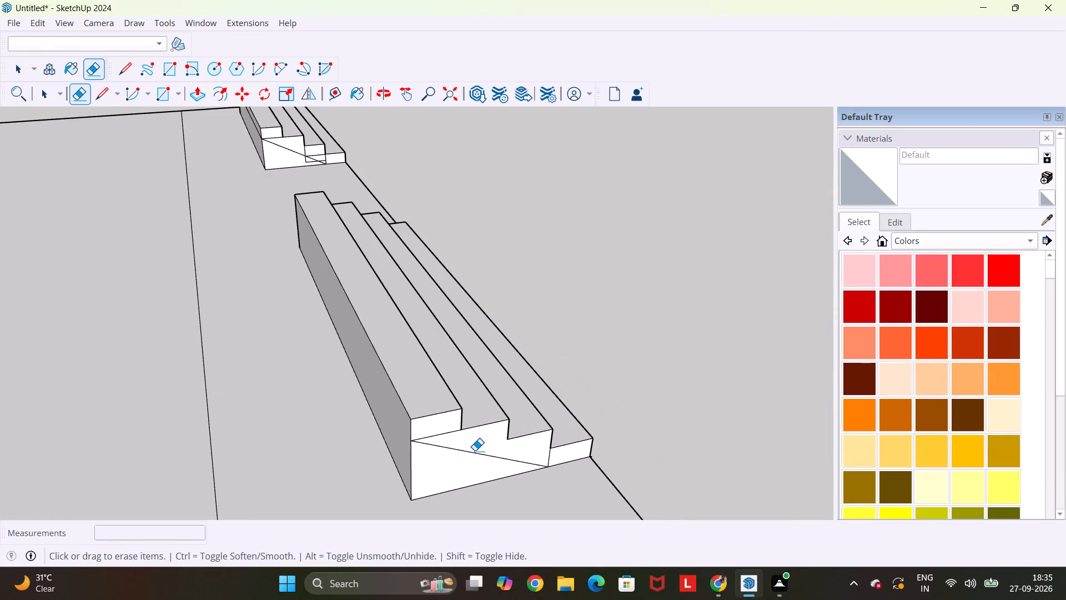
pyautogui.click(475, 451)
pyautogui.click(472, 453)
pyautogui.click(443, 432)
# Erase the diagonal, seam and stray lines from the first stair's end facing the second stair, plus its long back seam.
pyautogui.scroll(-5, 445, 432)
pyautogui.scroll(10, 326, 203)
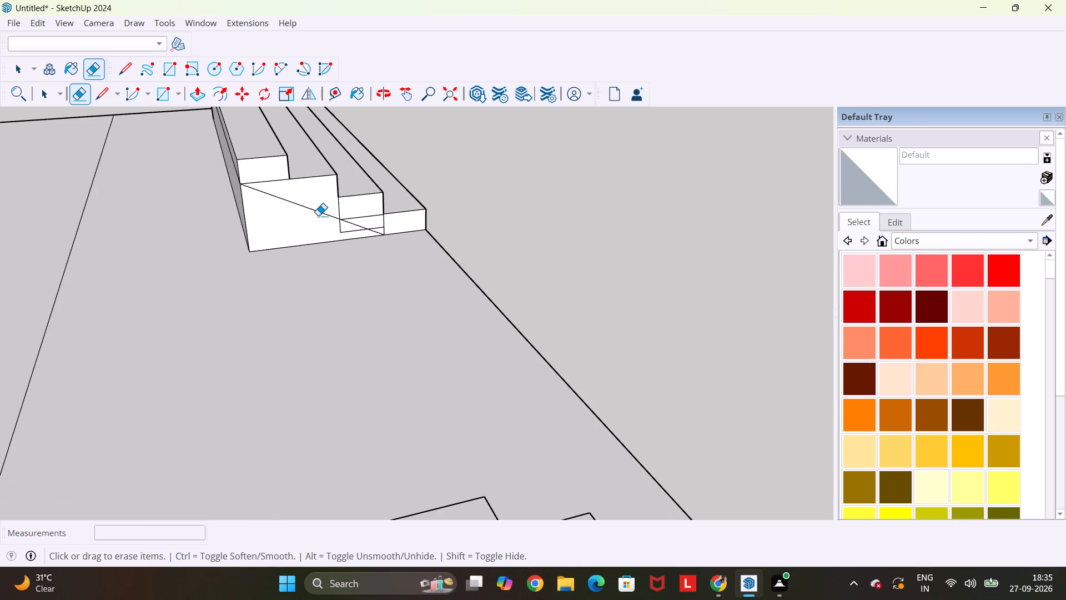
pyautogui.click(318, 214)
pyautogui.click(360, 218)
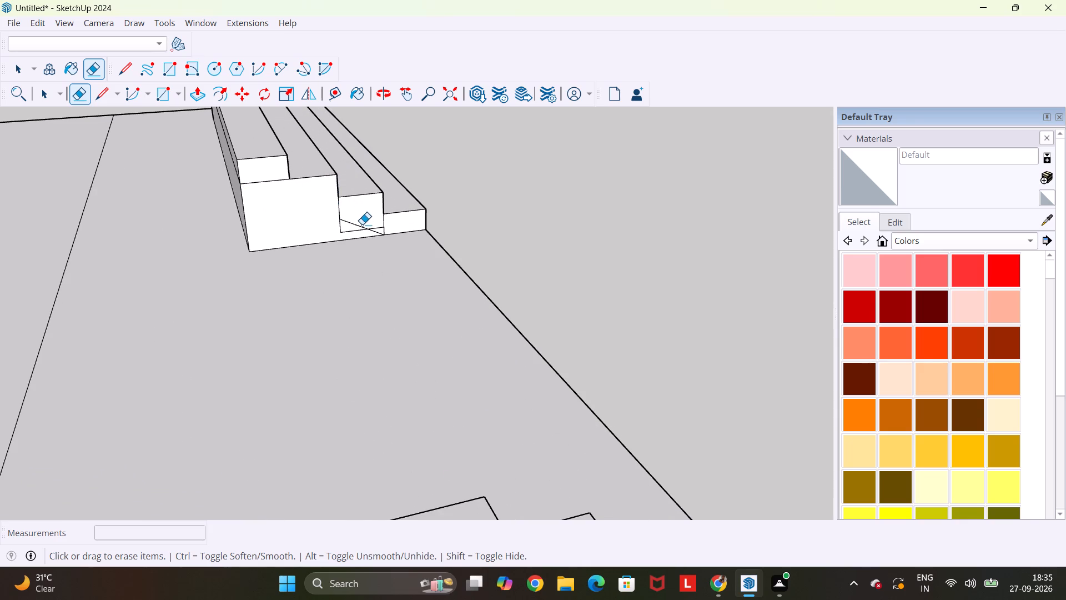
pyautogui.click(362, 229)
pyautogui.click(376, 229)
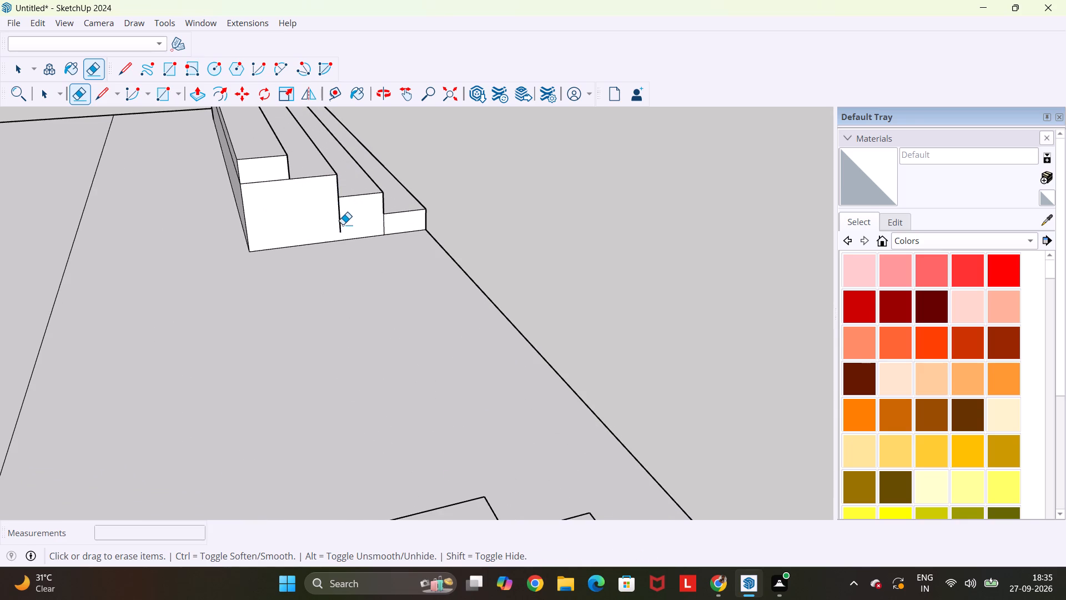
pyautogui.click(342, 223)
pyautogui.click(340, 222)
pyautogui.click(264, 182)
pyautogui.moveTo(193, 206); pyautogui.dragTo(547, 191, button='middle')
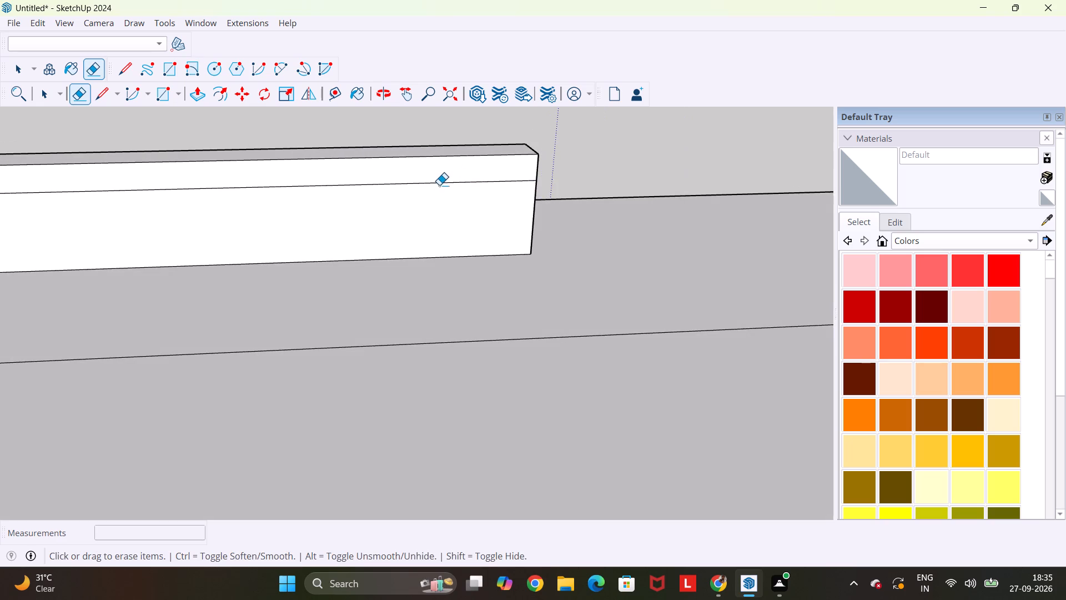
pyautogui.click(443, 182)
# Erase the top-step seam and the long part of the diagonal from the first stair's outer end face.
pyautogui.scroll(-10, 332, 194)
pyautogui.moveTo(99, 225); pyautogui.dragTo(396, 202, button='middle')
pyautogui.scroll(5, 154, 303)
pyautogui.click(173, 287)
pyautogui.click(175, 294)
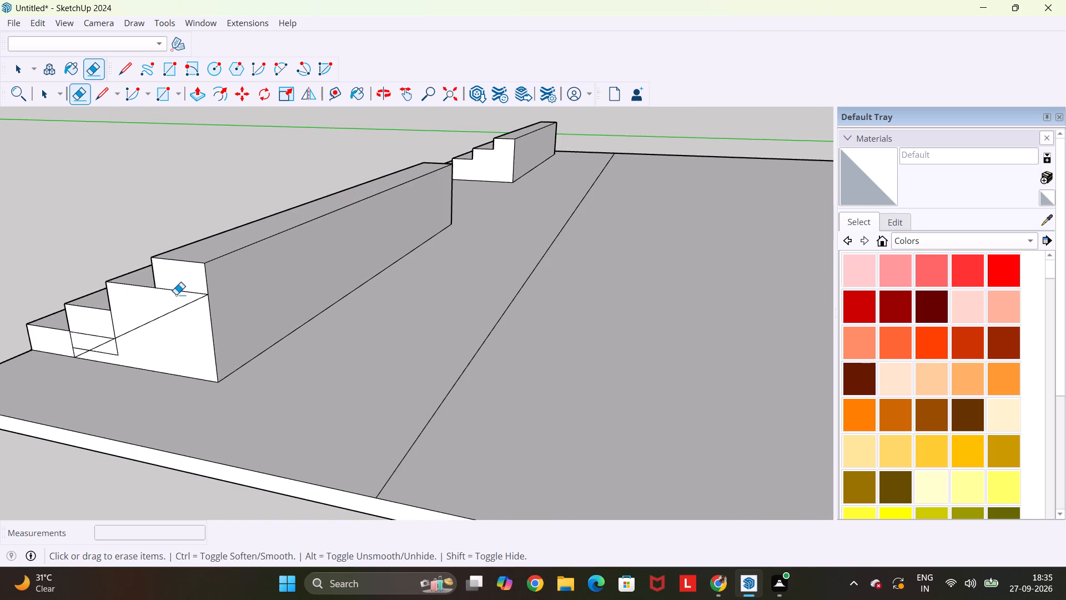
pyautogui.click(188, 291)
pyautogui.click(177, 310)
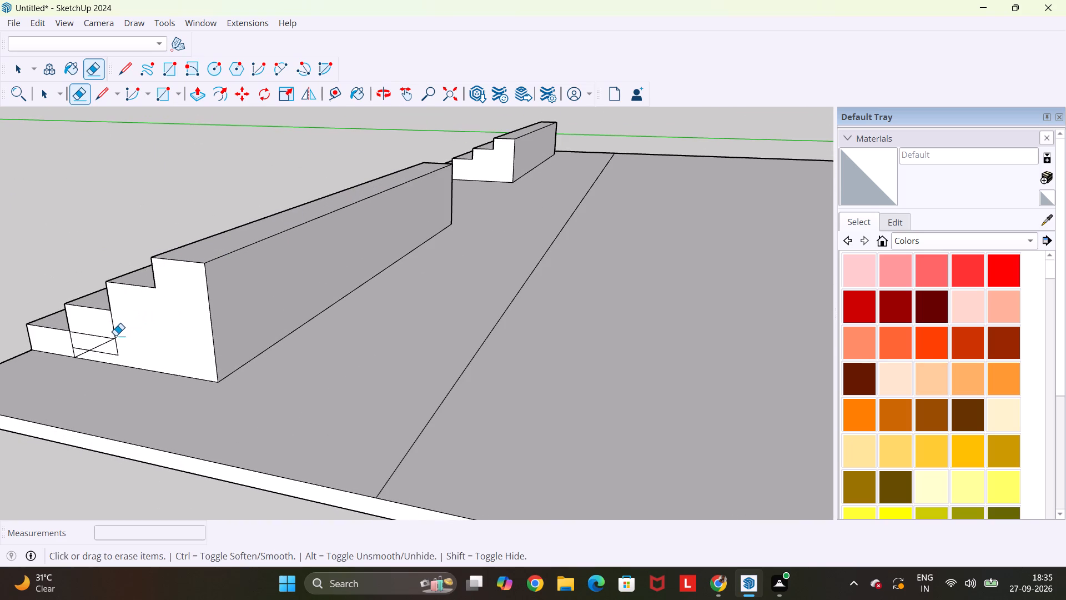
# Erase the small leftover lines near the base of the first stair's outer end face.
pyautogui.click(115, 336)
pyautogui.scroll(5, 109, 338)
pyautogui.click(108, 338)
pyautogui.click(109, 346)
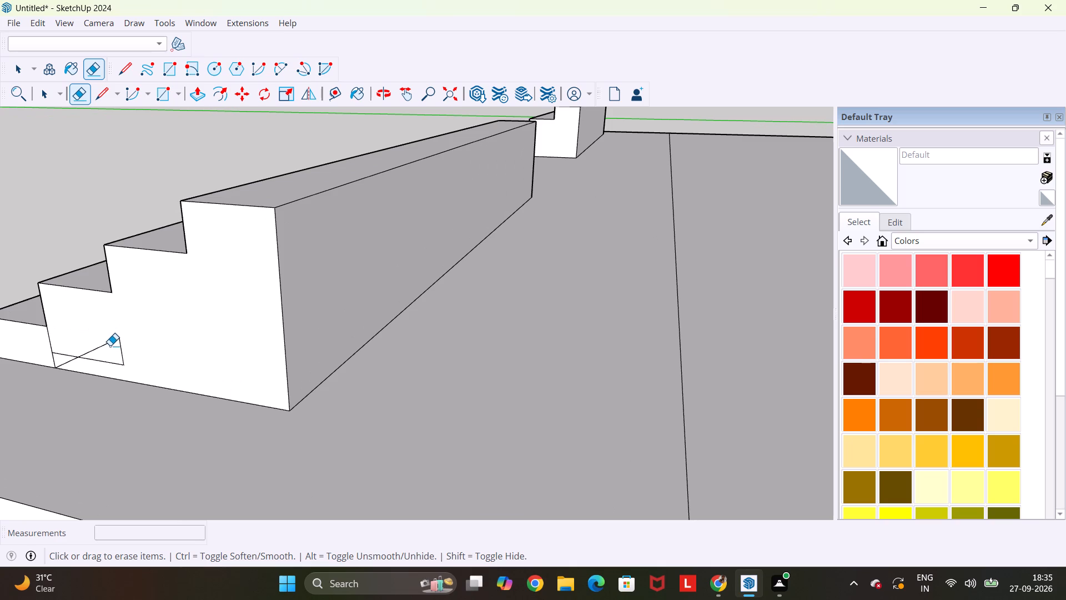
pyautogui.click(107, 343)
pyautogui.click(122, 356)
pyautogui.click(107, 361)
pyautogui.click(68, 356)
pyautogui.click(68, 360)
# Erase the vertical line separating the lowest step from the rest of the first stair's outer end face.
pyautogui.scroll(-2, 71, 354)
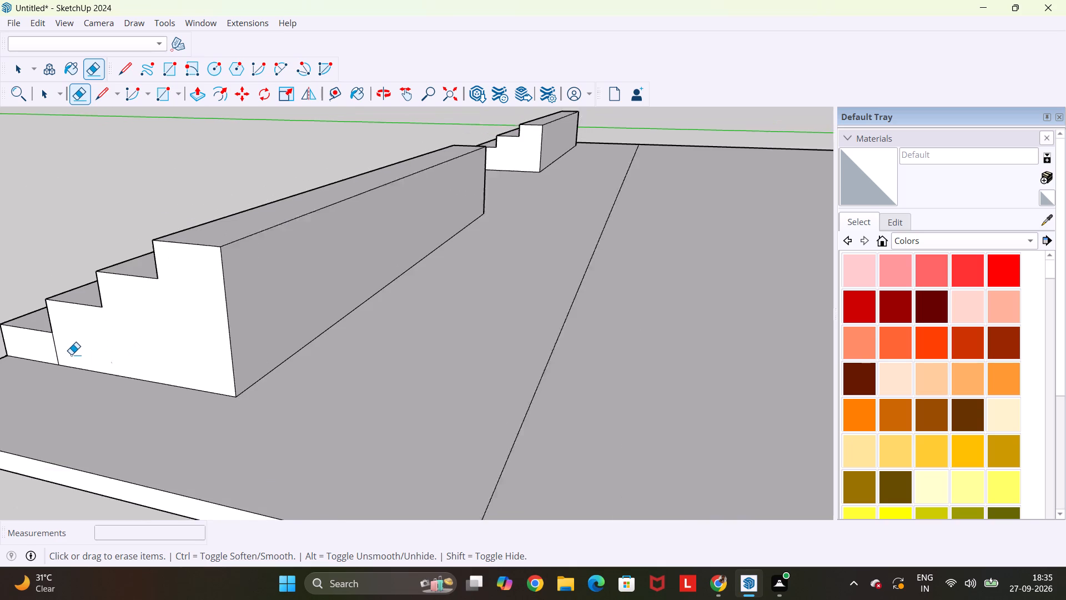
pyautogui.scroll(-2, 71, 354)
pyautogui.scroll(4, 55, 353)
pyautogui.click(59, 349)
pyautogui.scroll(-5, 63, 346)
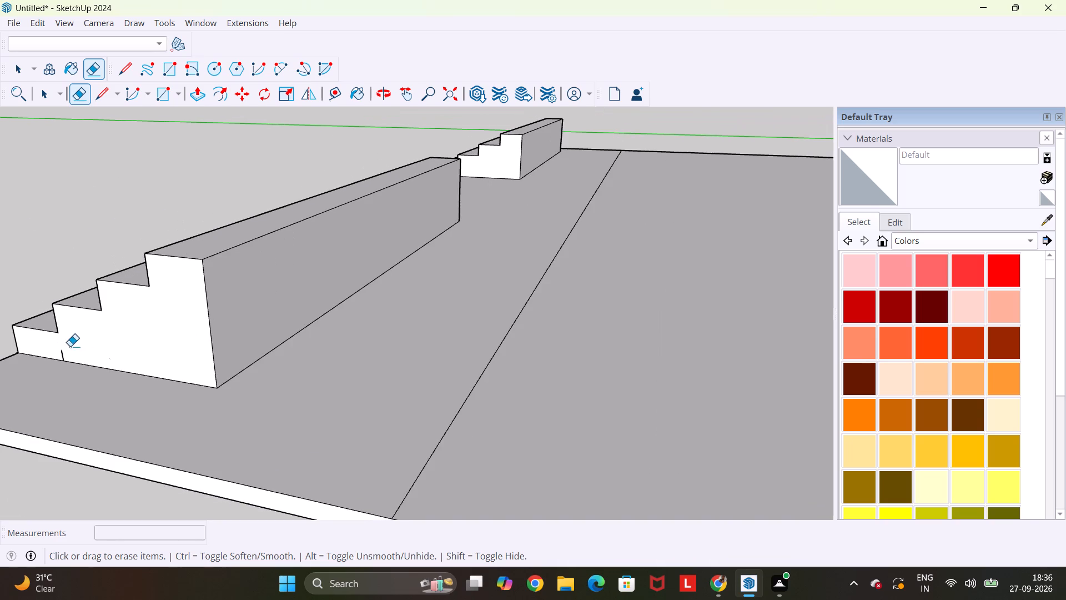
pyautogui.scroll(5, 62, 352)
pyautogui.click(62, 353)
pyautogui.scroll(-12, 69, 353)
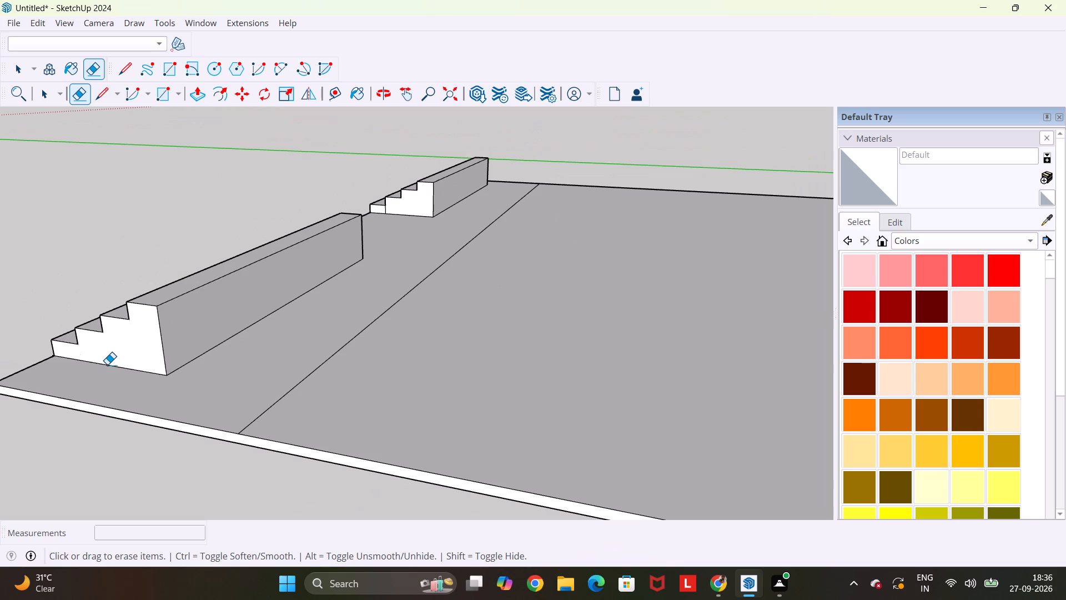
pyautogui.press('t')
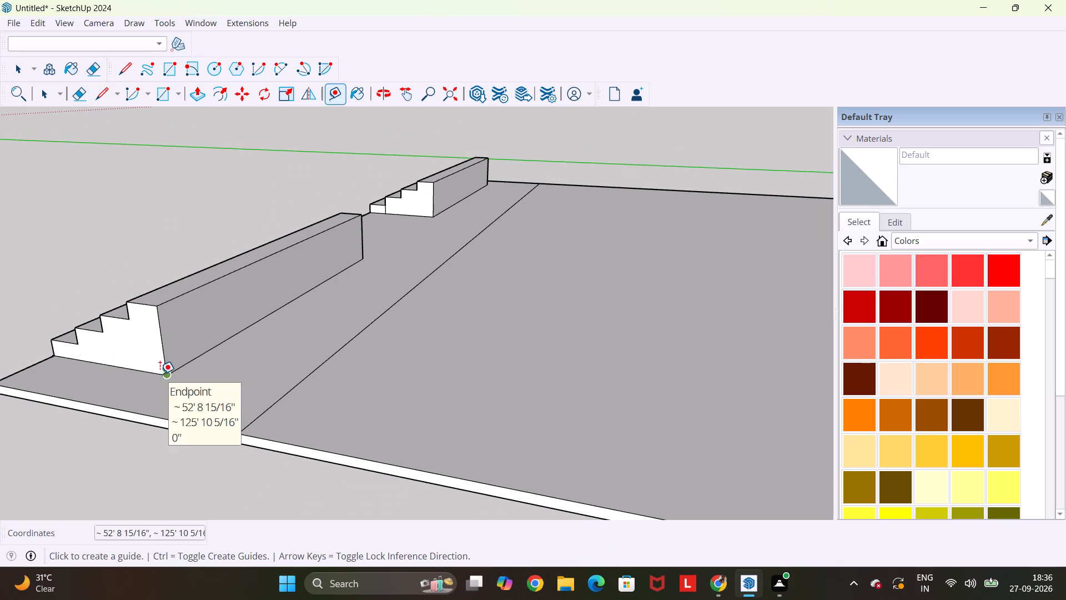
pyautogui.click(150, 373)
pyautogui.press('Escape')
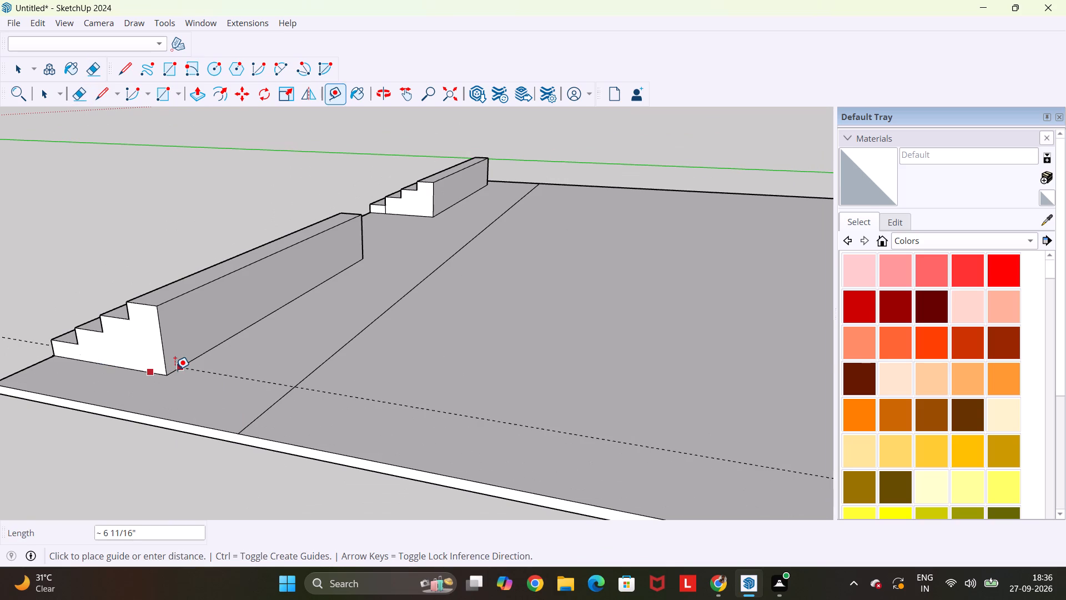
# Place guides across the slab along both ends of the first stair, the outer one 2' from the slab's side edge.
pyautogui.click(97, 407)
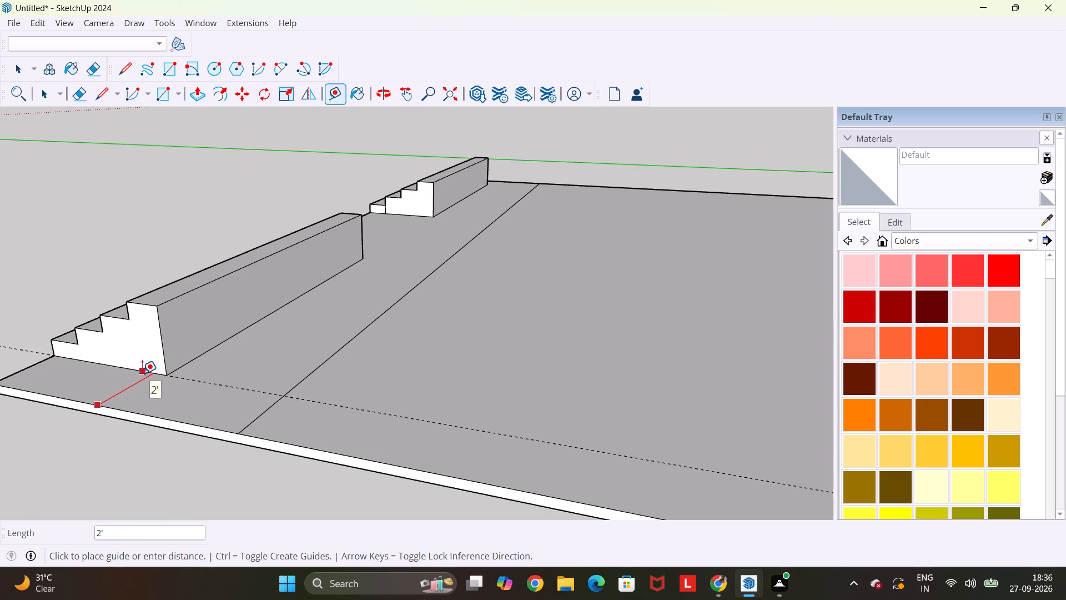
pyautogui.click(142, 373)
pyautogui.moveTo(467, 228); pyautogui.dragTo(184, 326, button='middle')
pyautogui.click(503, 212)
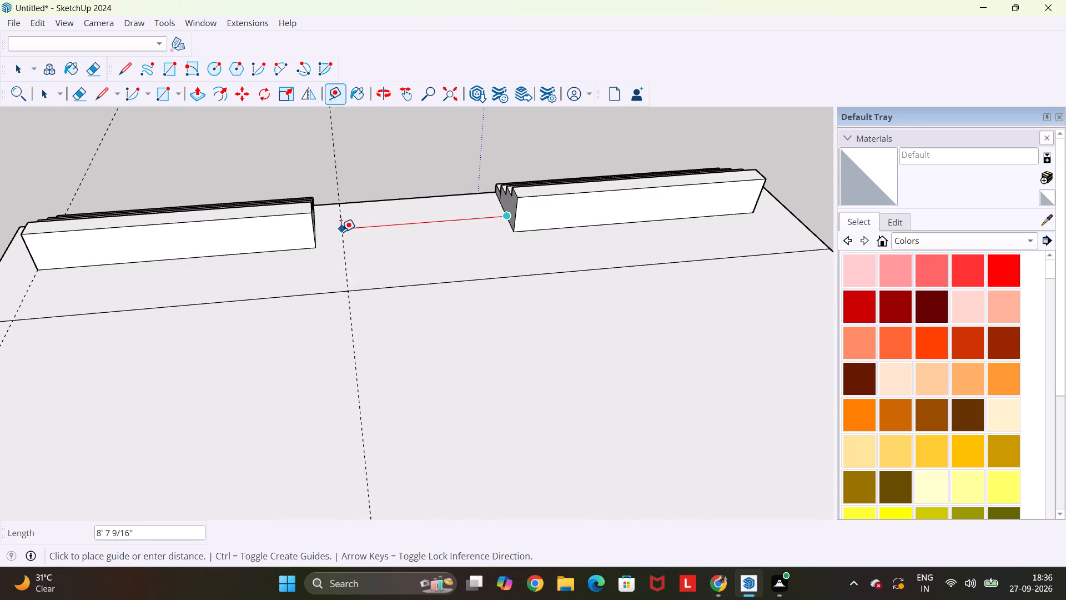
pyautogui.scroll(16, 314, 238)
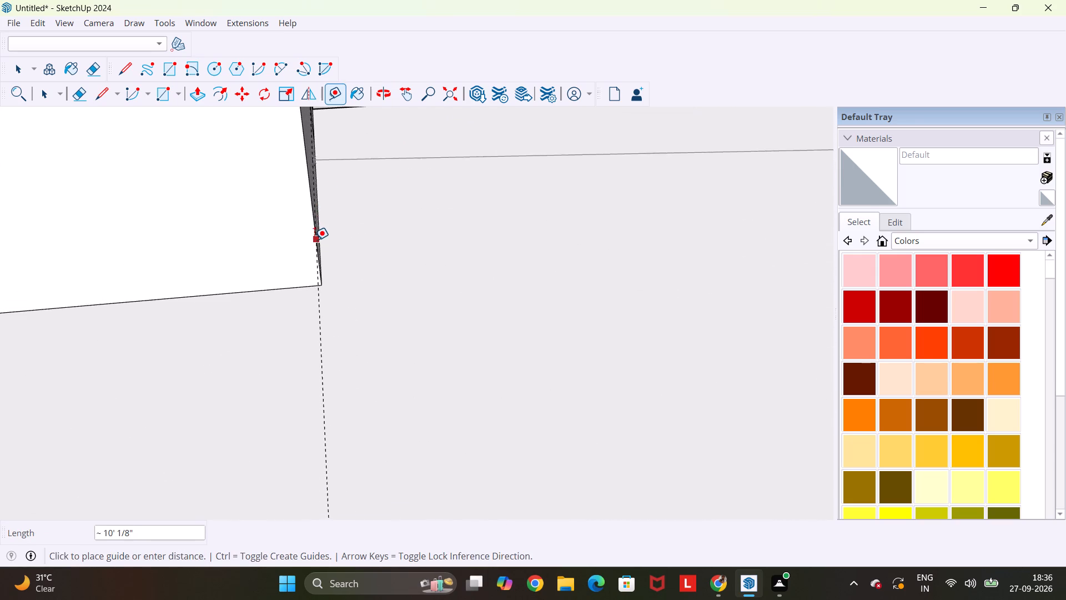
pyautogui.scroll(1, 314, 240)
pyautogui.click(320, 283)
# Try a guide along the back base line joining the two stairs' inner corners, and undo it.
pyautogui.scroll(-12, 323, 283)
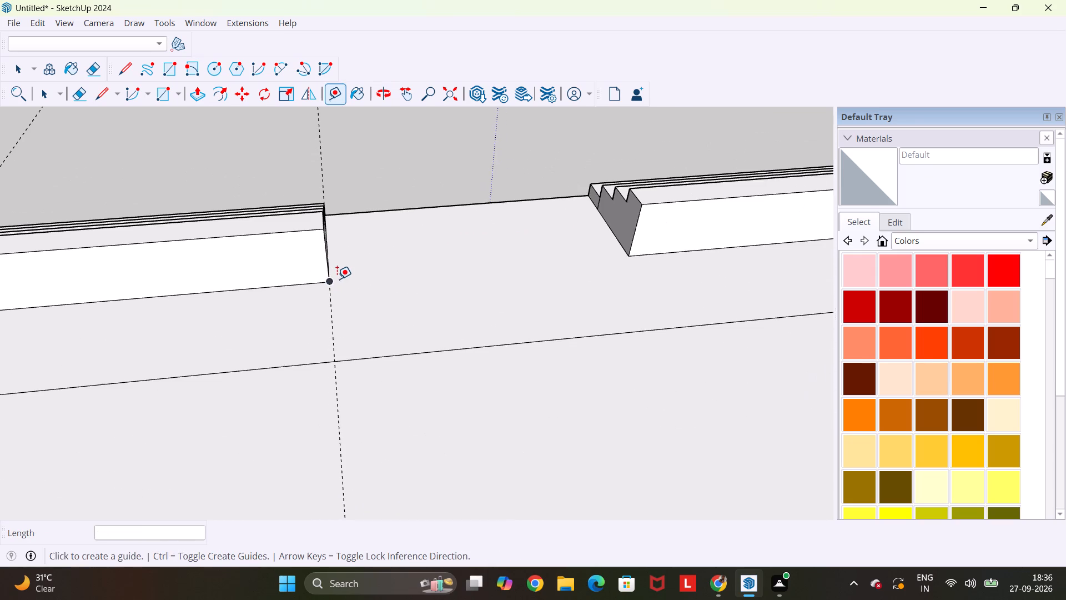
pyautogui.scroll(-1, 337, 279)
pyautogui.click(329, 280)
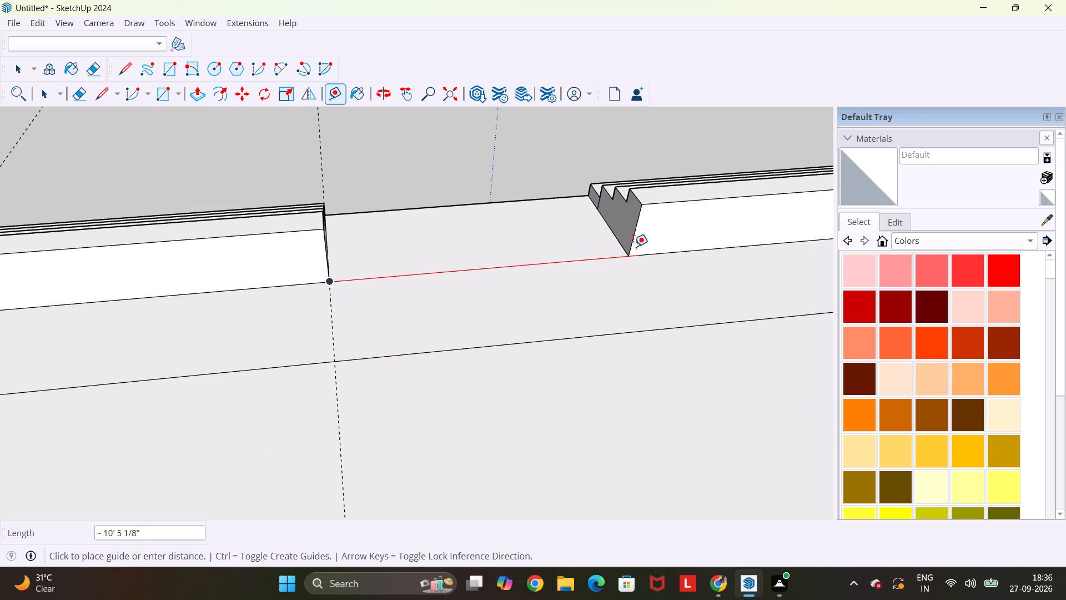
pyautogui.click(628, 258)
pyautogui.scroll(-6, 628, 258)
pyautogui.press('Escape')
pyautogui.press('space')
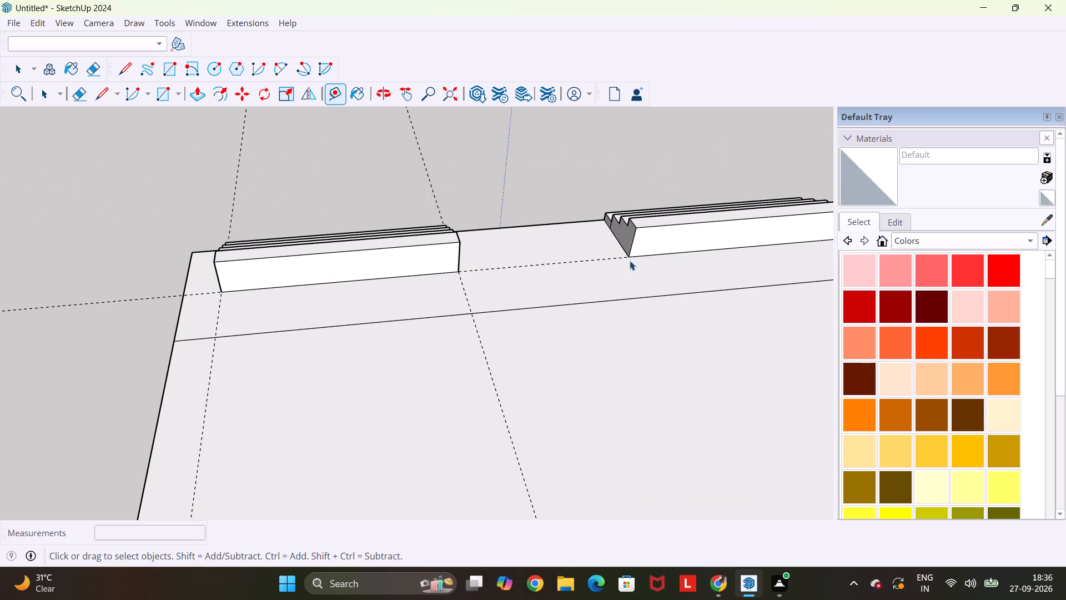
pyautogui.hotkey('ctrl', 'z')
# Place a guide across the slab through the second stair's inner back corner, parallel to the first stair's guides.
pyautogui.scroll(-4, 616, 246)
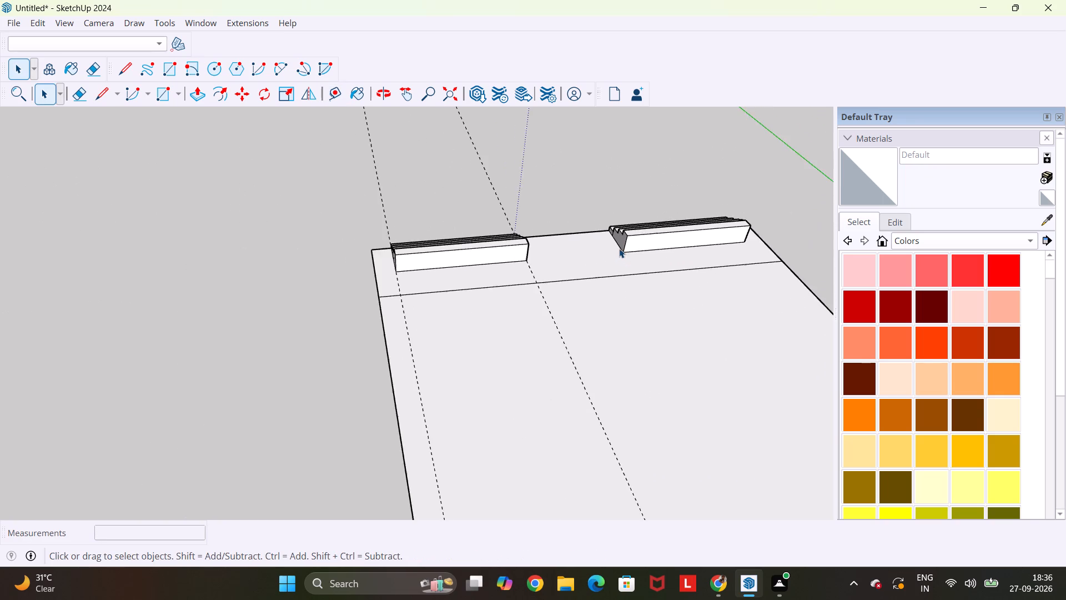
pyautogui.scroll(-7, 619, 248)
pyautogui.press('t')
pyautogui.scroll(4, 619, 248)
pyautogui.click(619, 248)
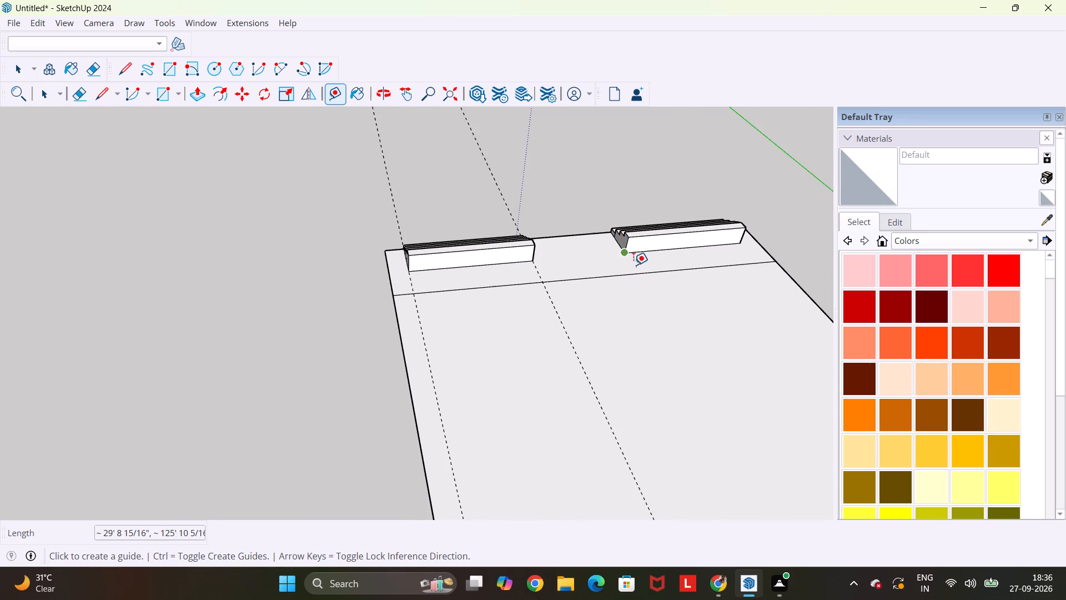
pyautogui.click(633, 274)
pyautogui.press('Escape')
pyautogui.press('space')
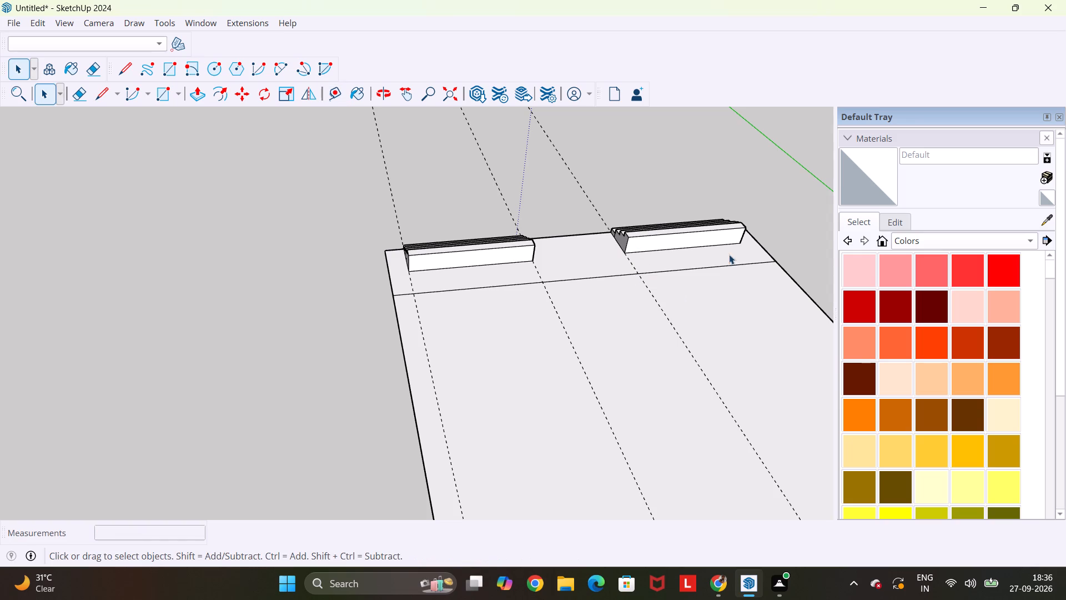
# Place a guide along the second stair's outer end, 2' from the slab's nearby side edge.
pyautogui.moveTo(765, 244); pyautogui.dragTo(683, 242, button='middle')
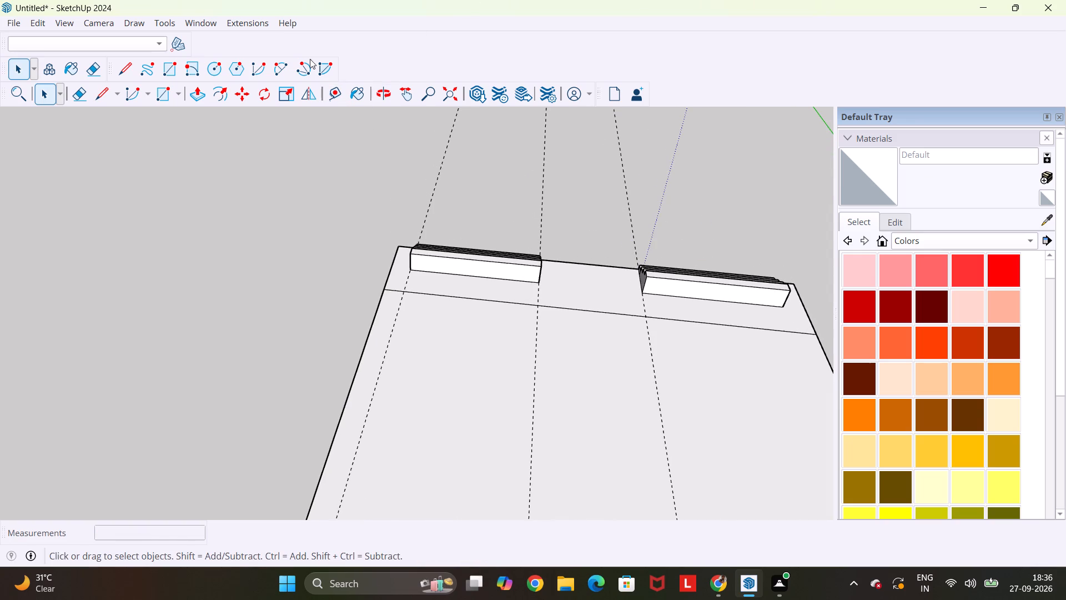
pyautogui.keyDown('shift'); pyautogui.moveTo(648, 304); pyautogui.dragTo(645, 304, button='middle'); pyautogui.keyUp('shift')
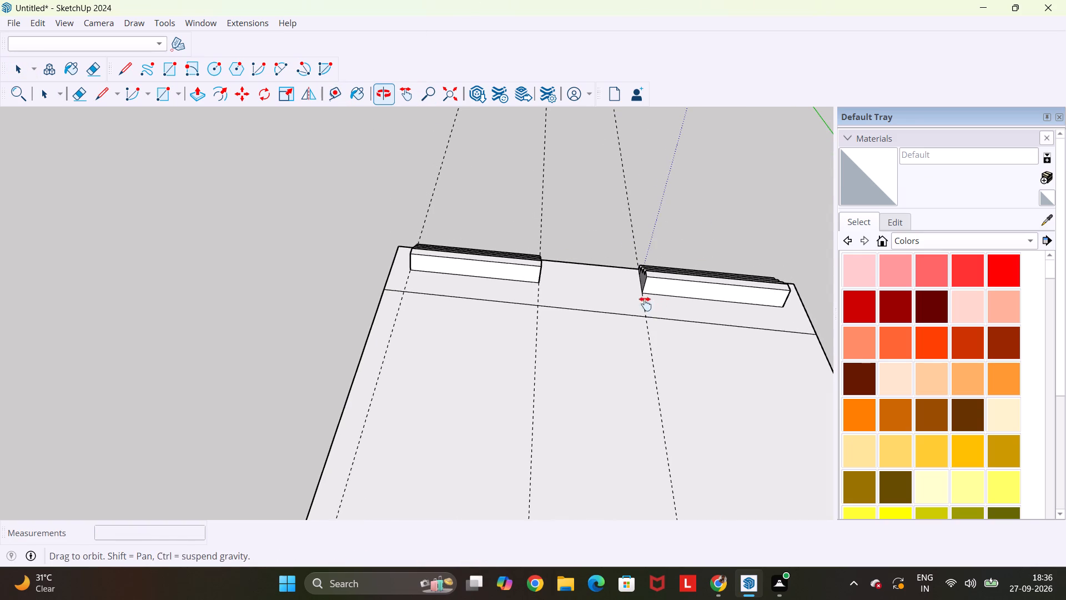
pyautogui.keyDown('shift'); pyautogui.moveTo(645, 304); pyautogui.dragTo(388, 272, button='middle'); pyautogui.keyUp('shift')
pyautogui.scroll(4, 403, 283)
pyautogui.scroll(6, 556, 281)
pyautogui.press('t')
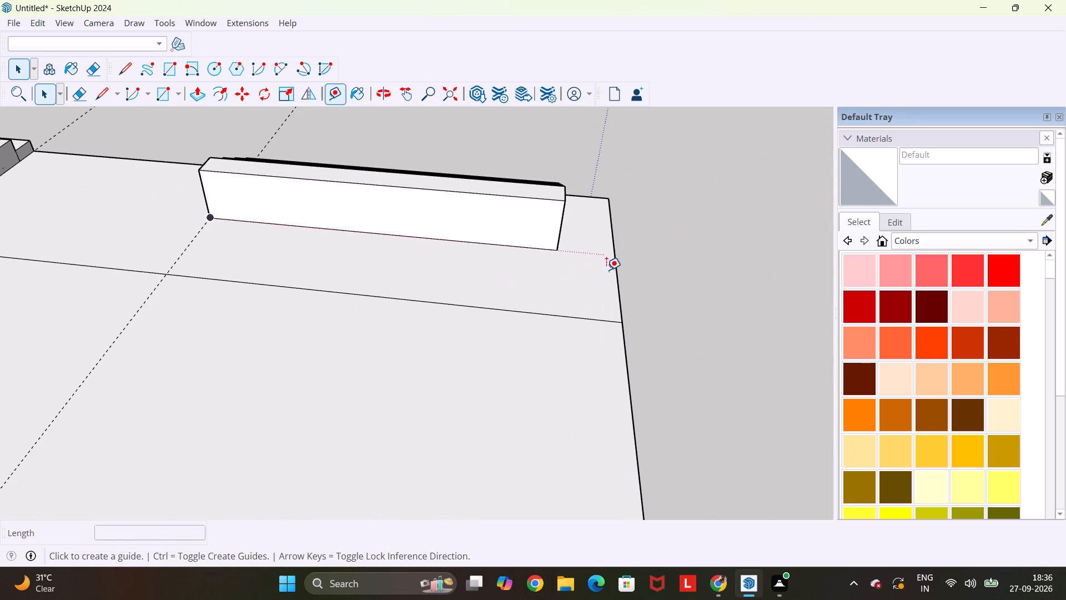
pyautogui.click(615, 250)
pyautogui.click(562, 247)
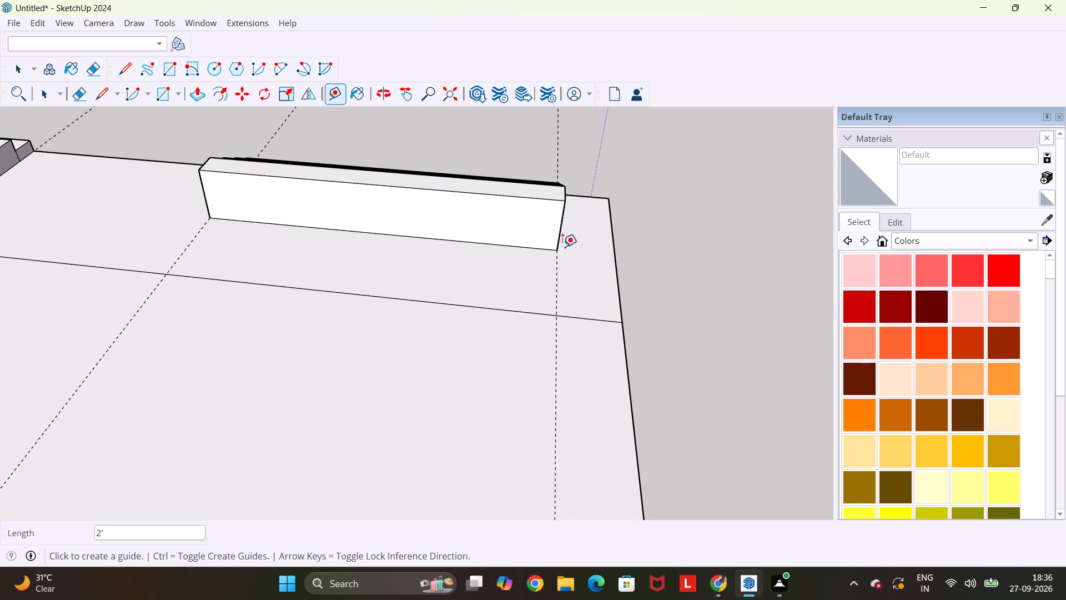
pyautogui.press('Escape')
pyautogui.press('space')
# Place a 4' guide along the base of the second stair's outer end, from the slab's front edge to the back corner.
pyautogui.scroll(-6, 562, 247)
pyautogui.scroll(-12, 444, 268)
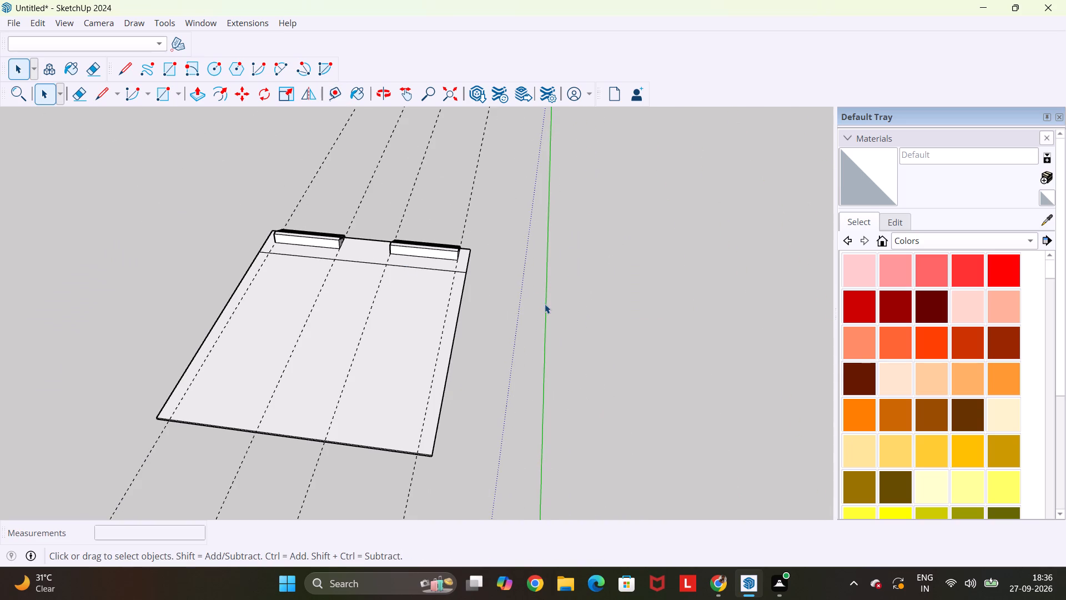
pyautogui.moveTo(545, 304); pyautogui.dragTo(169, 460, button='middle')
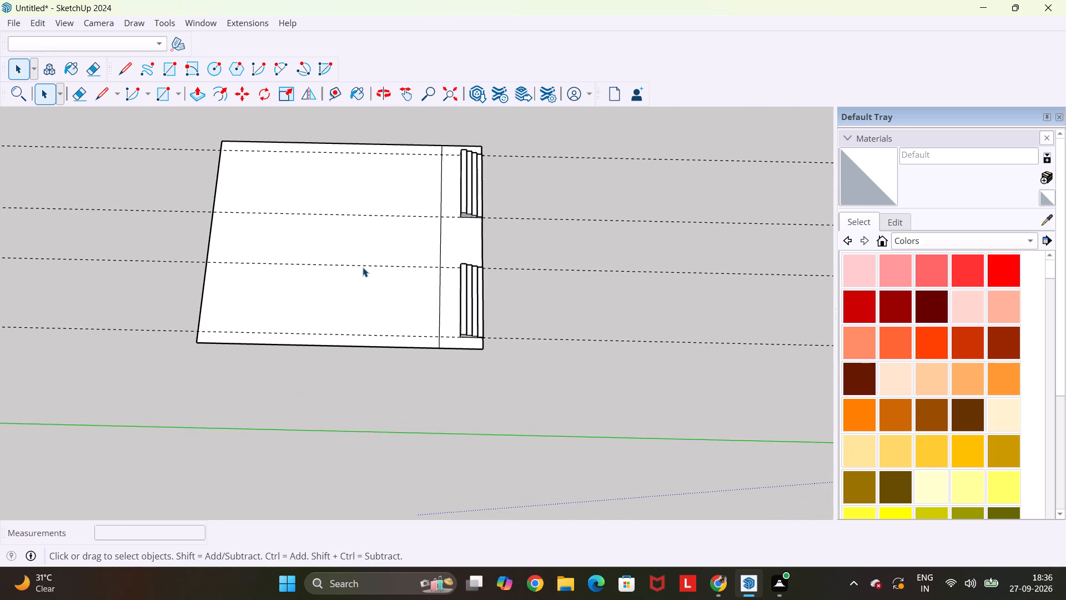
pyautogui.moveTo(587, 246); pyautogui.dragTo(587, 331, button='middle')
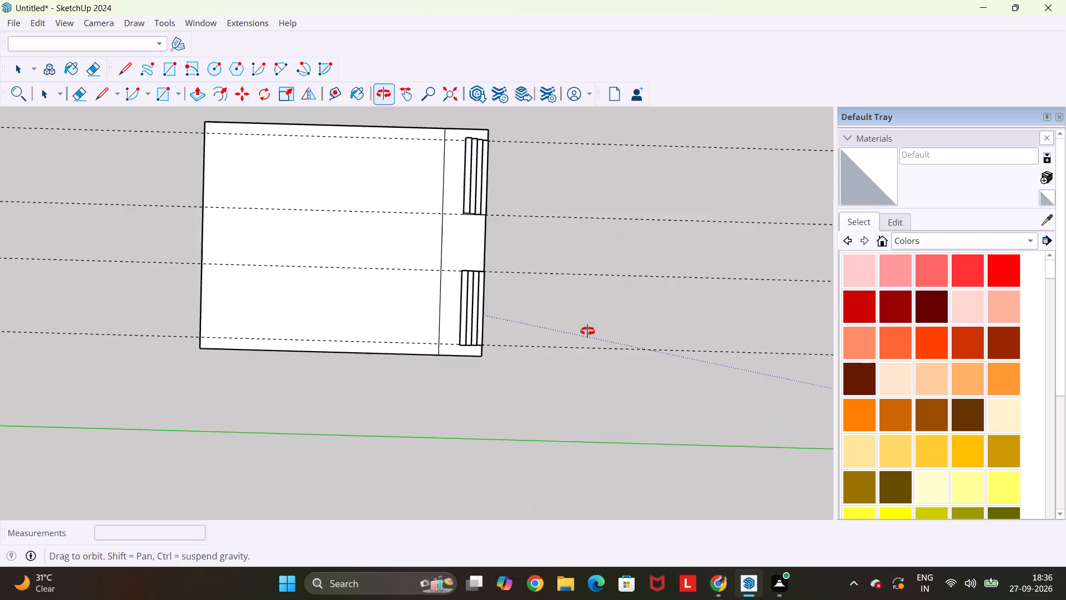
pyautogui.moveTo(587, 331); pyautogui.dragTo(595, 166, button='middle')
pyautogui.moveTo(455, 321); pyautogui.dragTo(456, 251, button='middle')
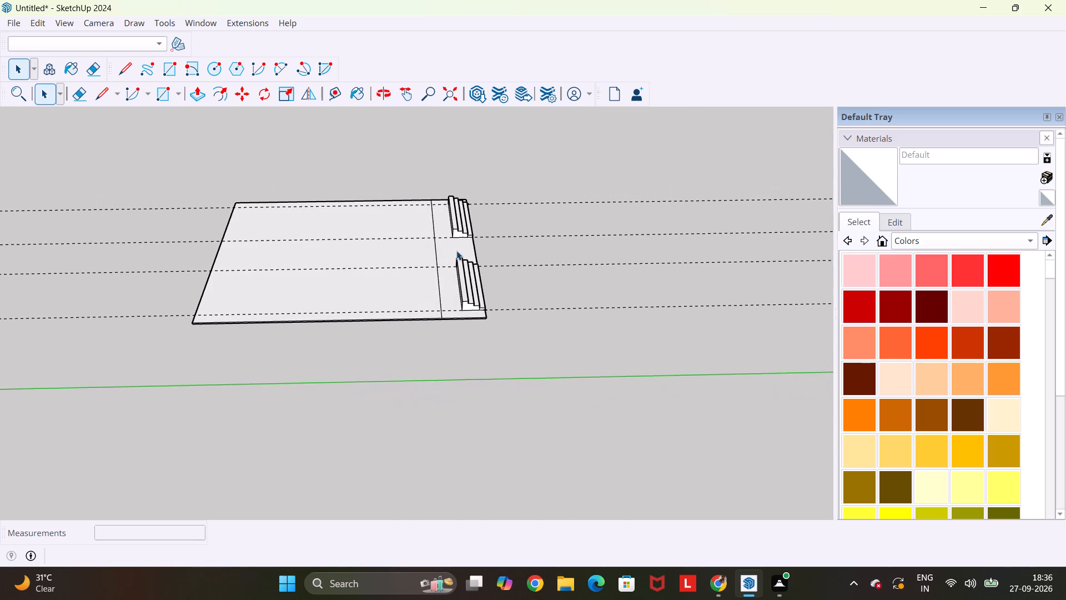
pyautogui.press('t')
pyautogui.scroll(16, 540, 322)
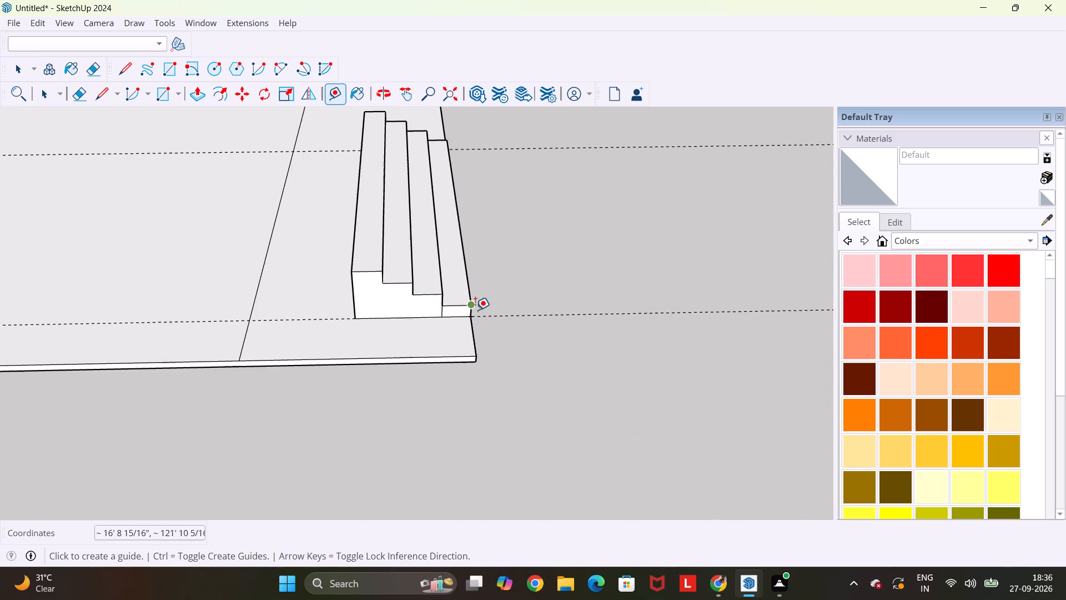
pyautogui.click(474, 317)
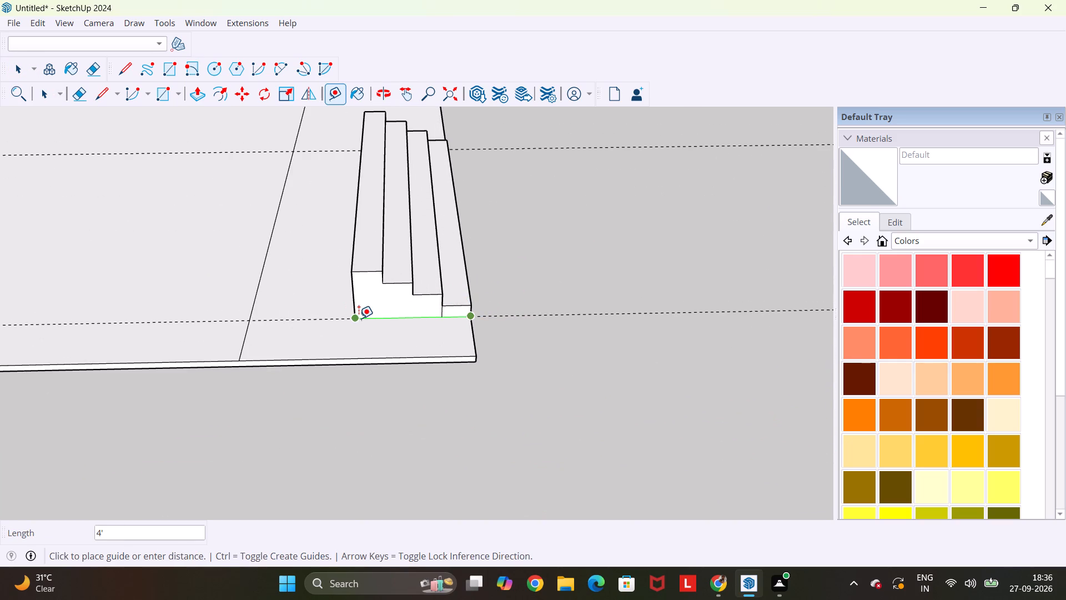
pyautogui.click(354, 318)
# Place a guide along the stairs' back faces, parallel to the line dividing off the slab's front strip.
pyautogui.moveTo(323, 297); pyautogui.dragTo(491, 311, button='middle')
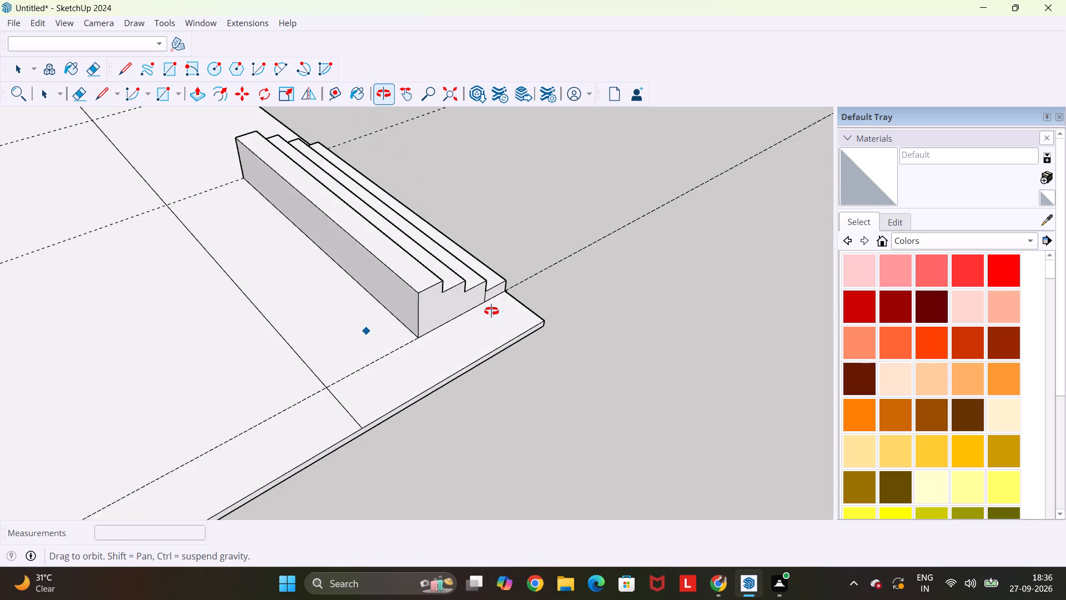
pyautogui.moveTo(491, 311); pyautogui.dragTo(386, 292, button='middle')
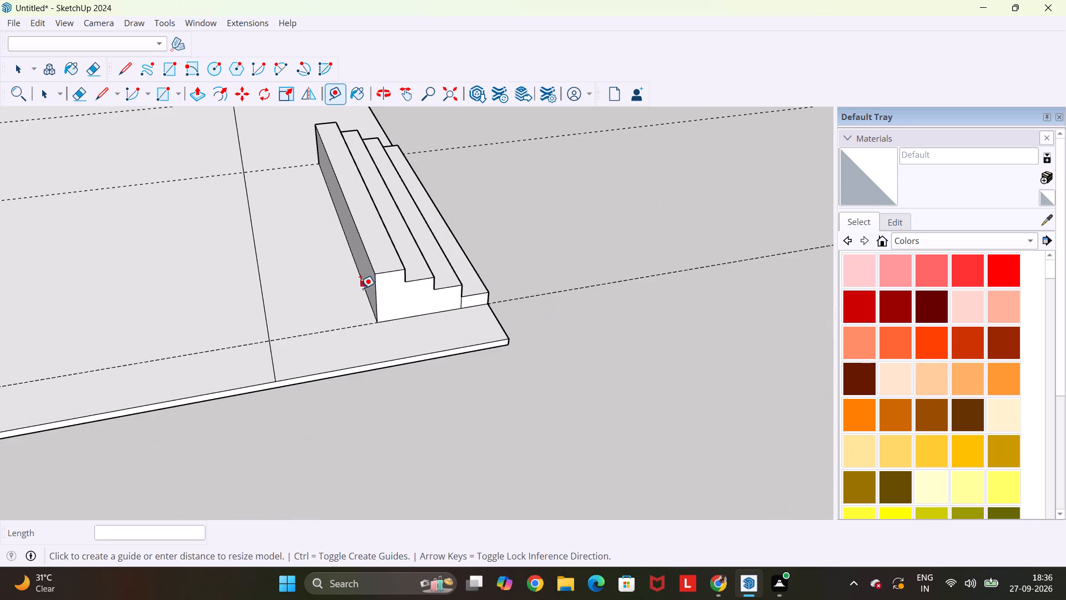
pyautogui.click(264, 319)
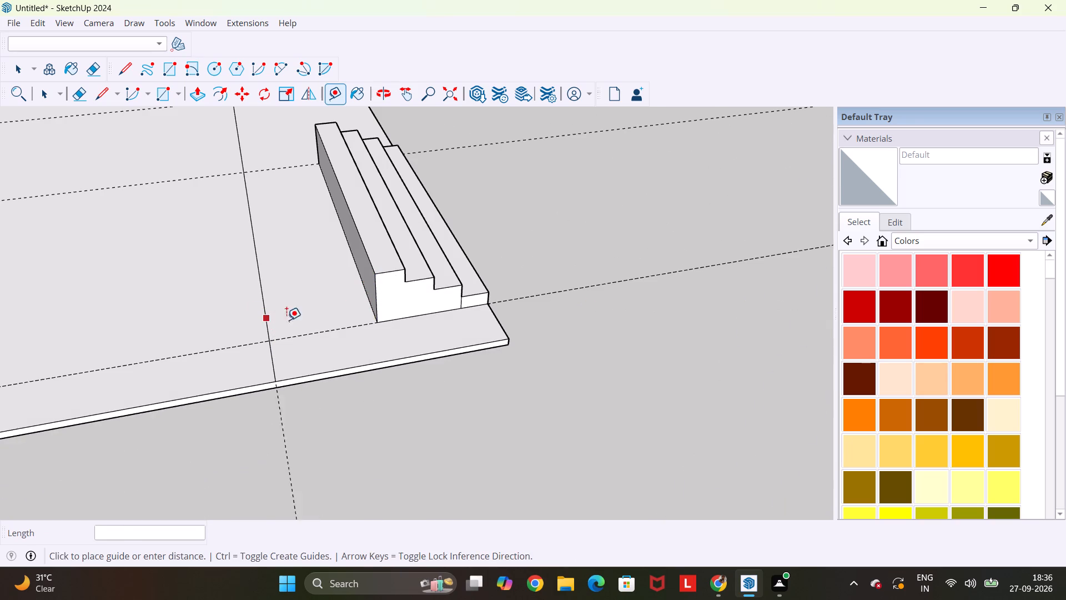
pyautogui.click(368, 302)
pyautogui.scroll(-13, 359, 288)
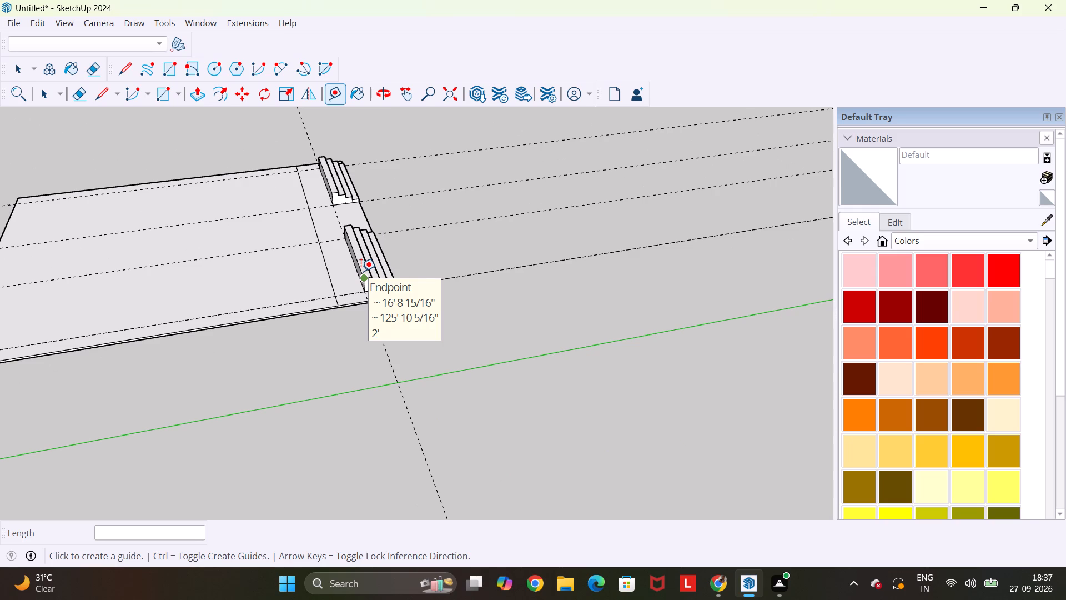
pyautogui.press('space')
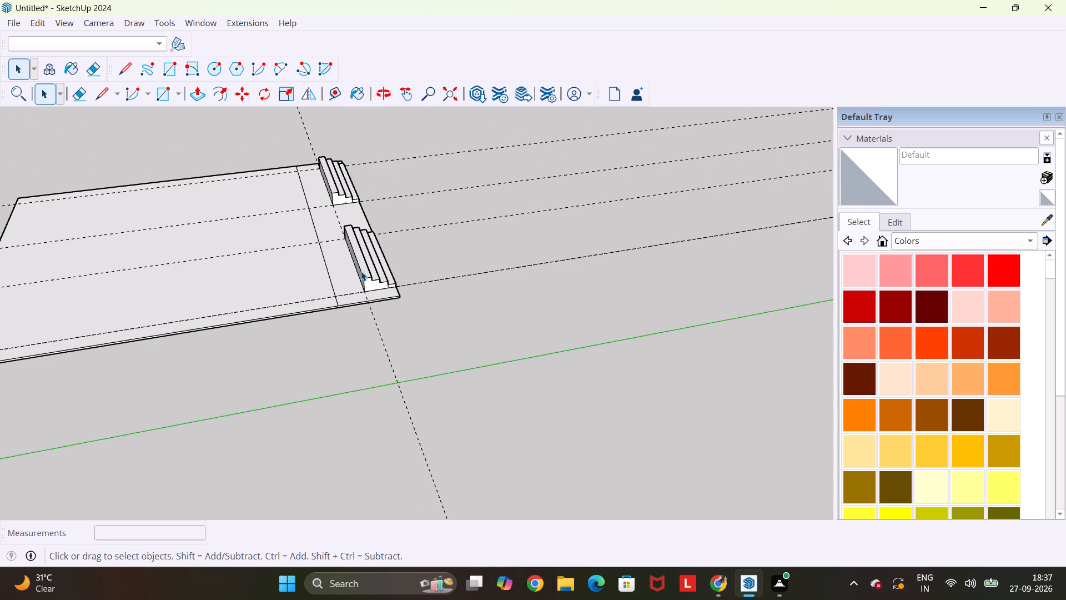
# Delete the line dividing the front strip from the rest of the slab.
pyautogui.click(329, 277)
pyautogui.press('Delete')
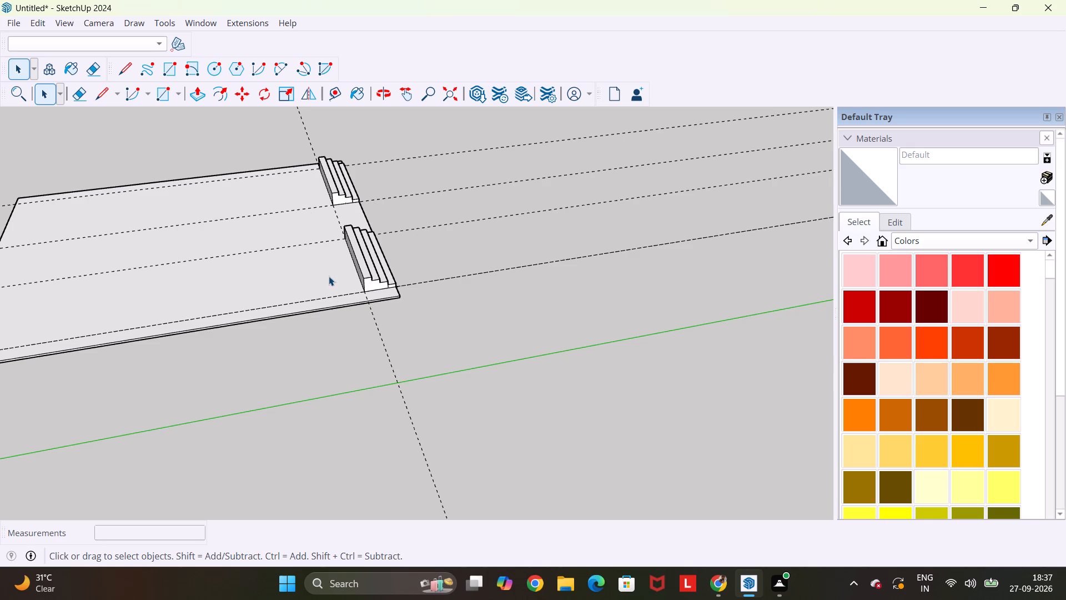
pyautogui.press('Escape')
pyautogui.press('space')
# Draw a 36' by 46' rectangle on the slab, from the rear edge guide intersection to the first stair's outer back corner.
pyautogui.press('r')
pyautogui.scroll(-5, 335, 237)
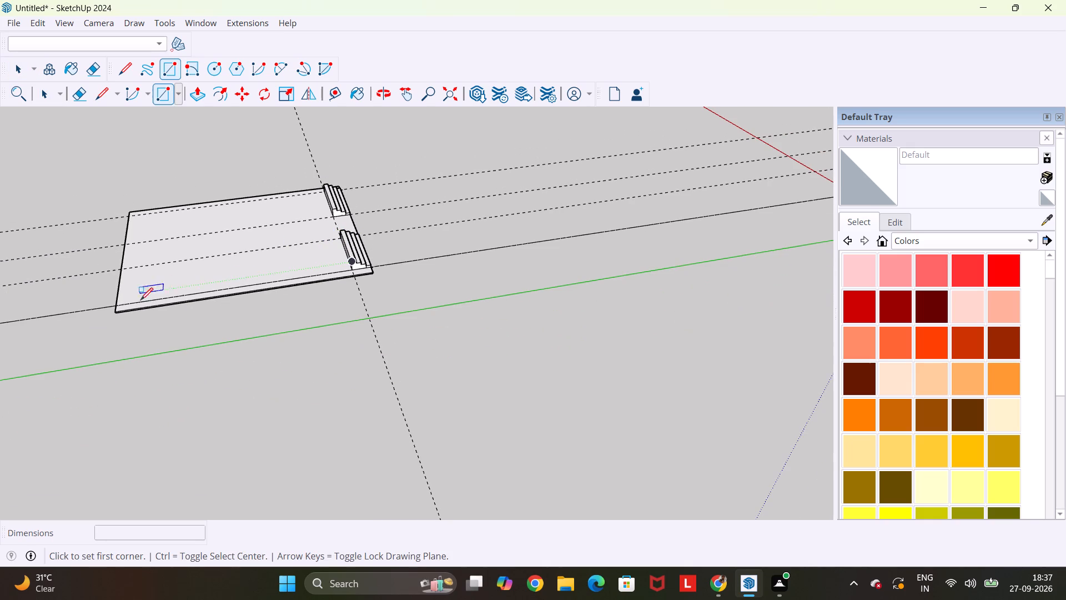
pyautogui.scroll(5, 115, 306)
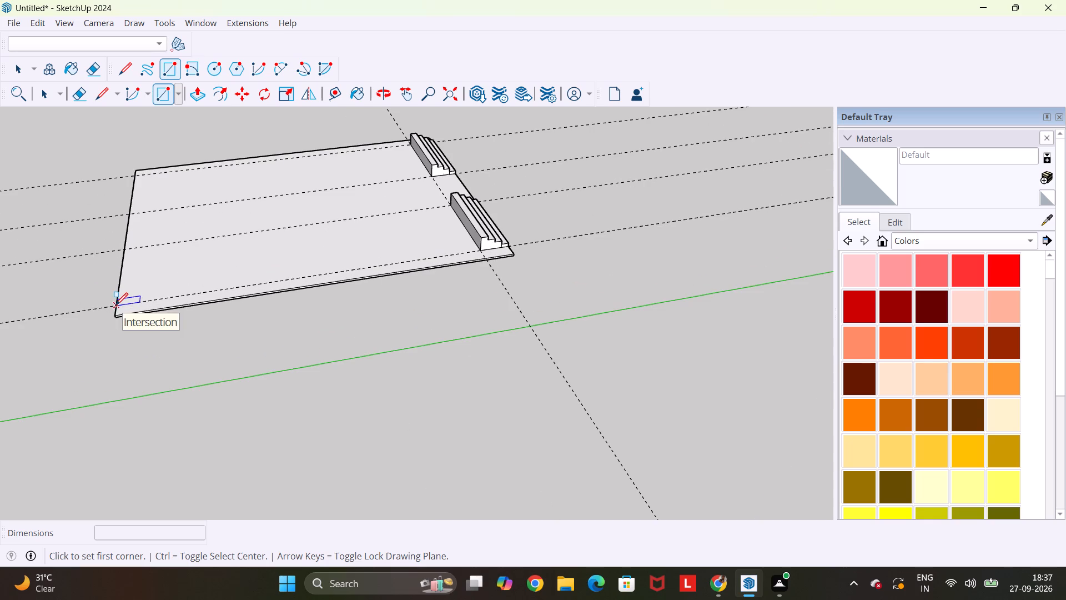
pyautogui.click(115, 305)
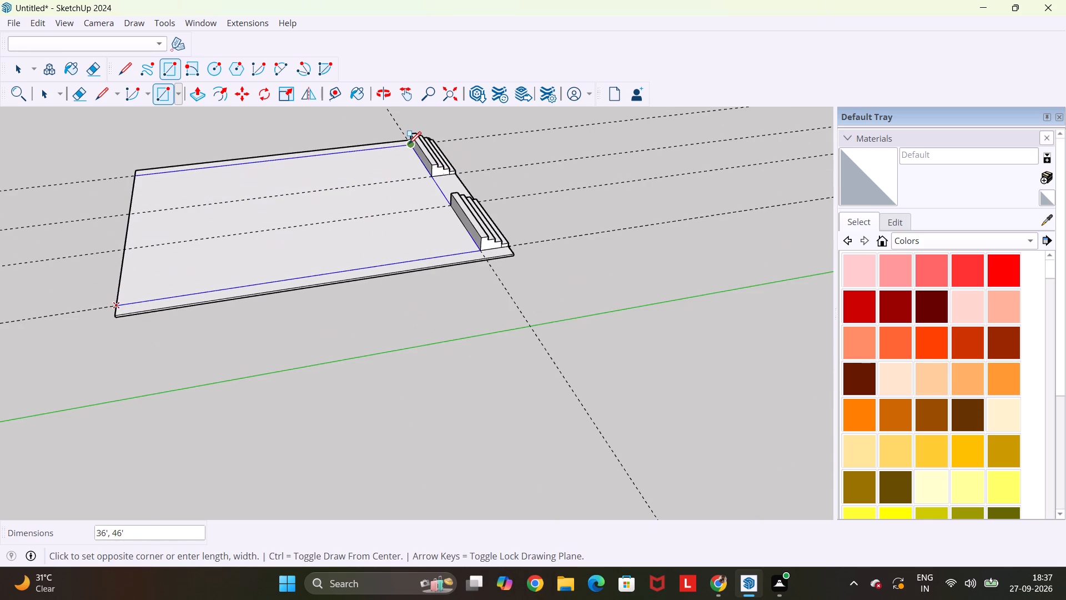
pyautogui.click(409, 144)
pyautogui.press('Escape')
pyautogui.press('space')
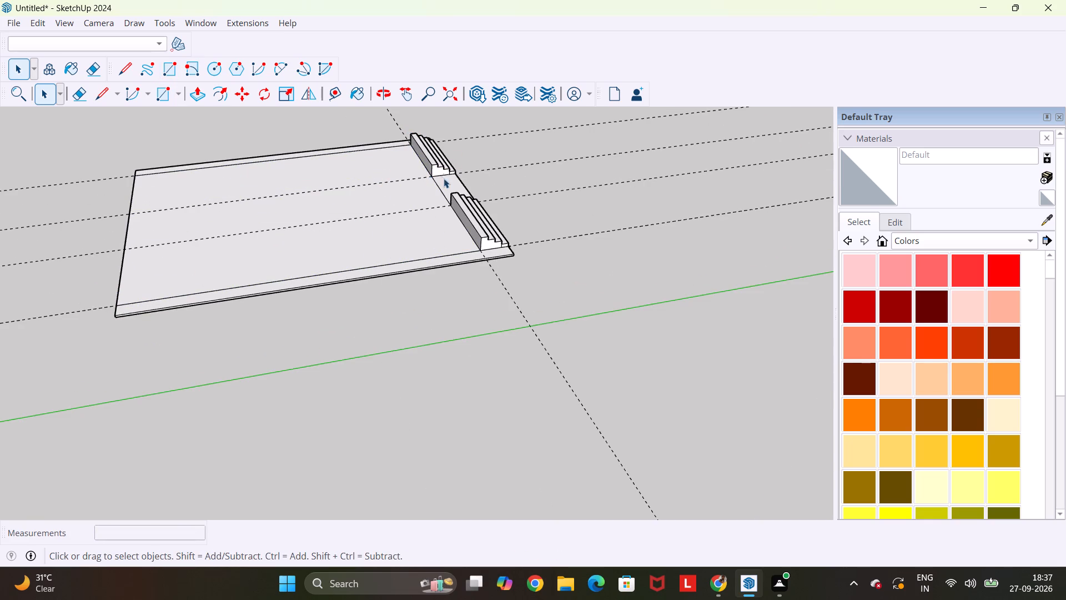
# Offset the rectangle behind the stairs inward by 9".
pyautogui.moveTo(444, 178); pyautogui.dragTo(386, 232, button='middle')
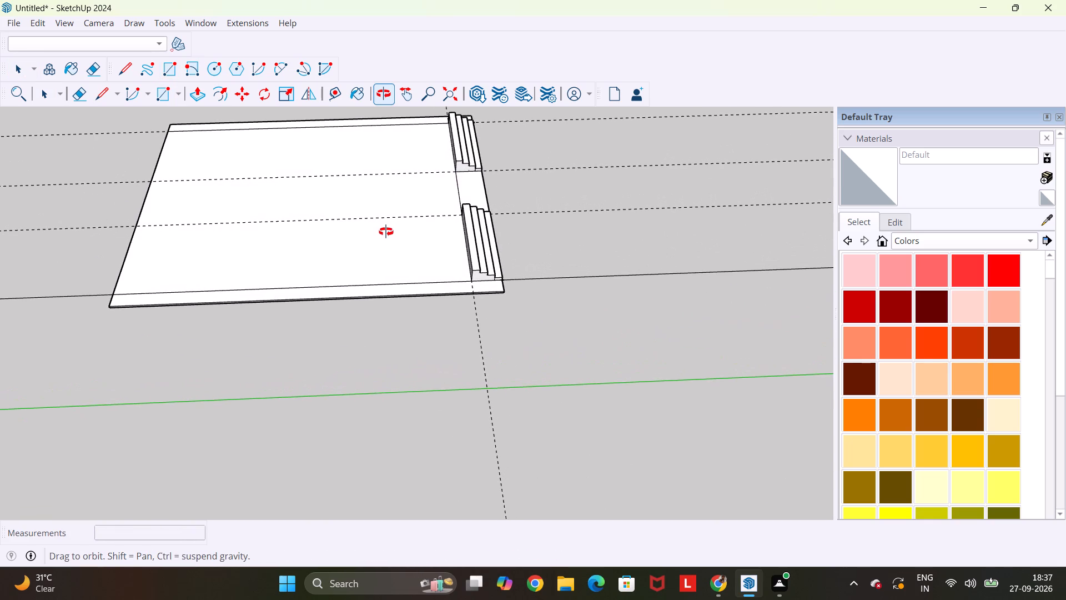
pyautogui.moveTo(386, 232); pyautogui.dragTo(380, 238, button='middle')
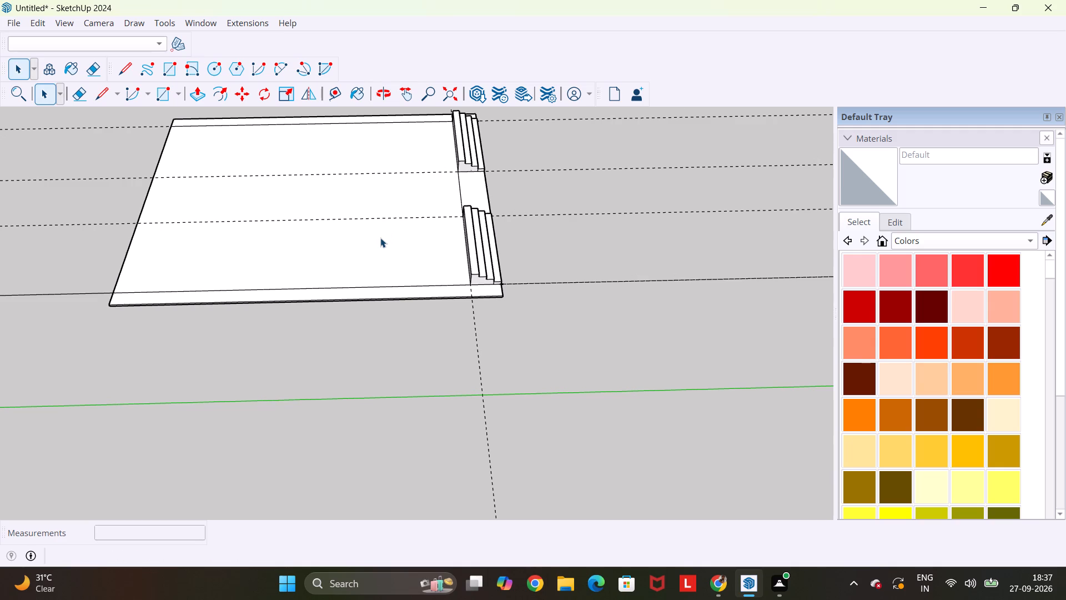
pyautogui.press('f')
pyautogui.click(433, 197)
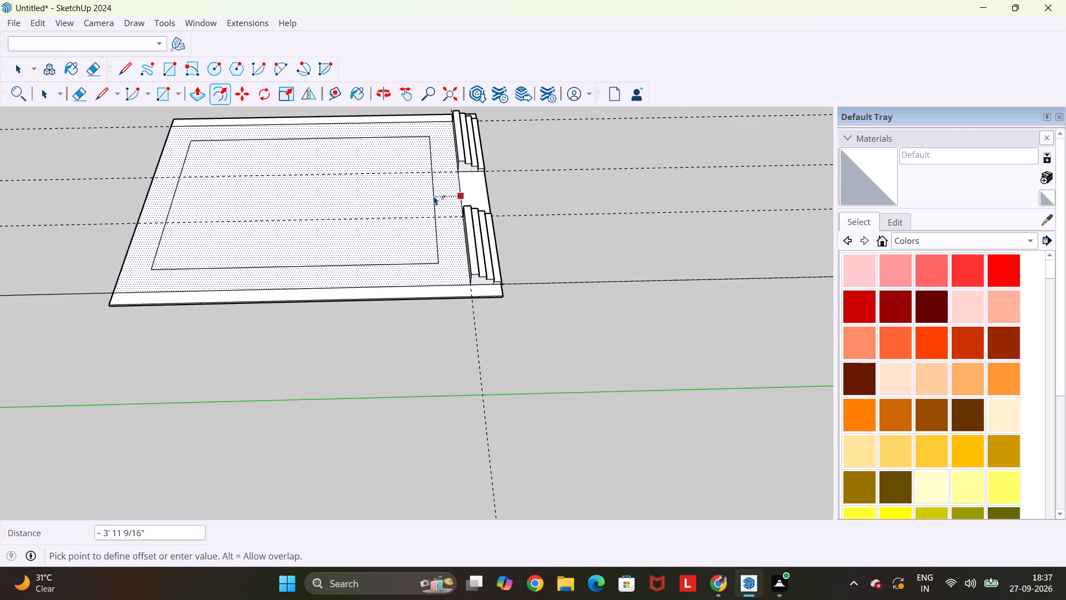
pyautogui.write('9"')
pyautogui.press('Return')
pyautogui.press('Escape')
pyautogui.press('space')
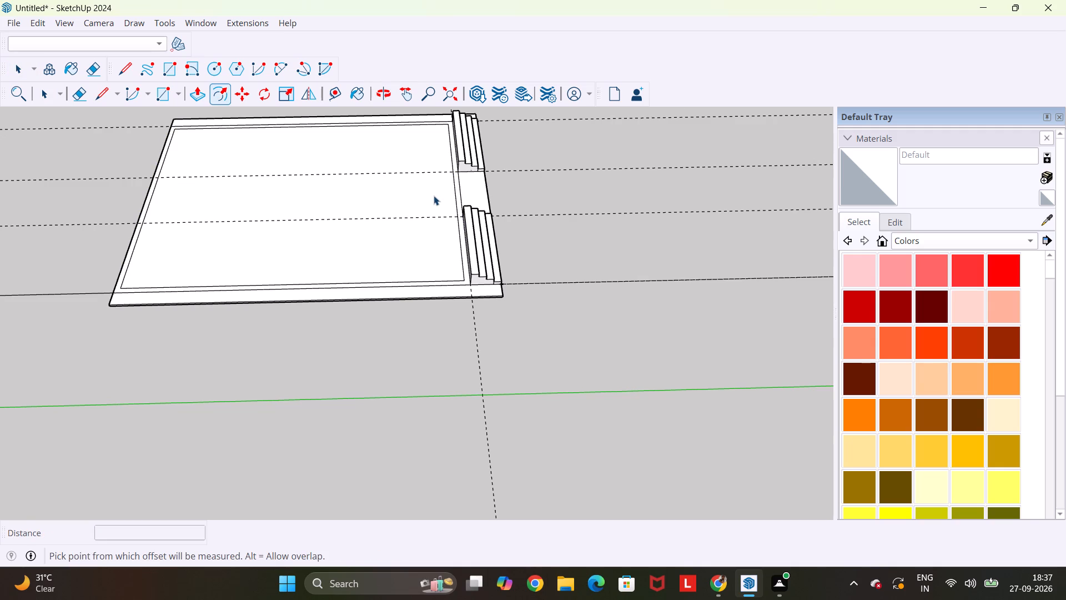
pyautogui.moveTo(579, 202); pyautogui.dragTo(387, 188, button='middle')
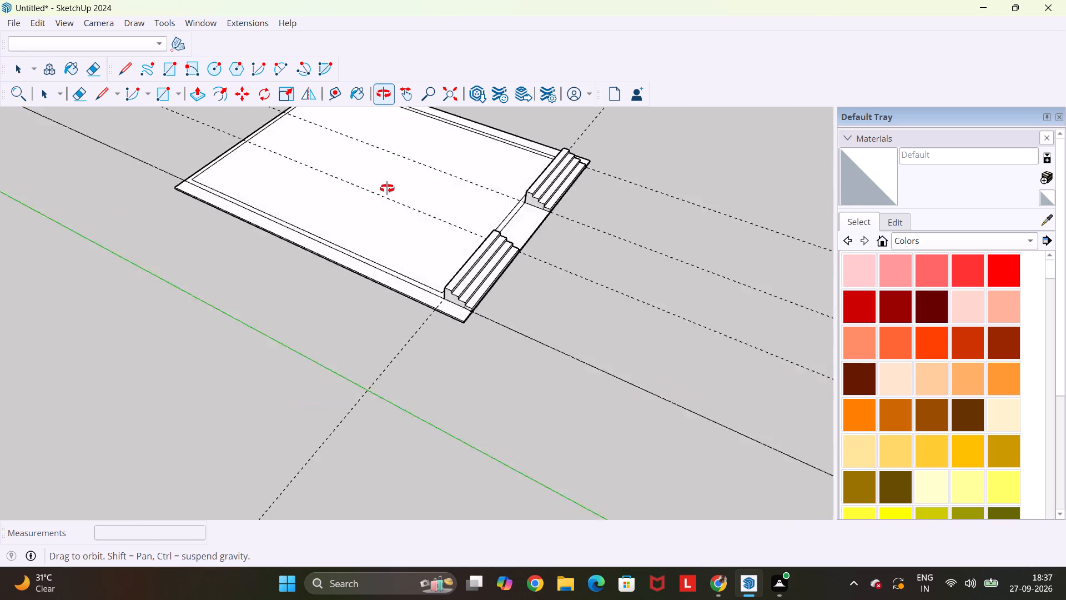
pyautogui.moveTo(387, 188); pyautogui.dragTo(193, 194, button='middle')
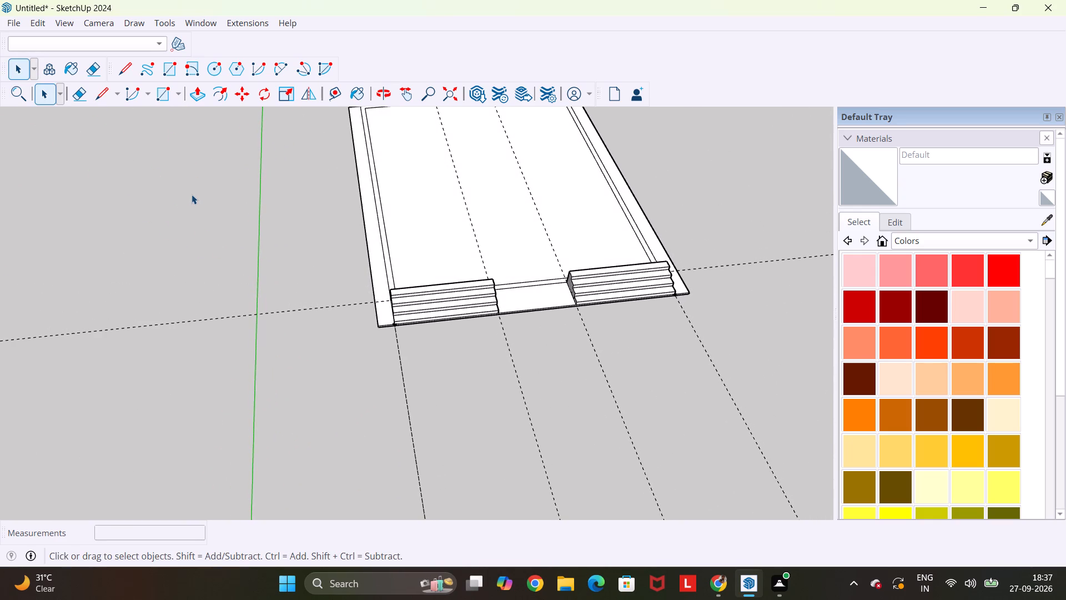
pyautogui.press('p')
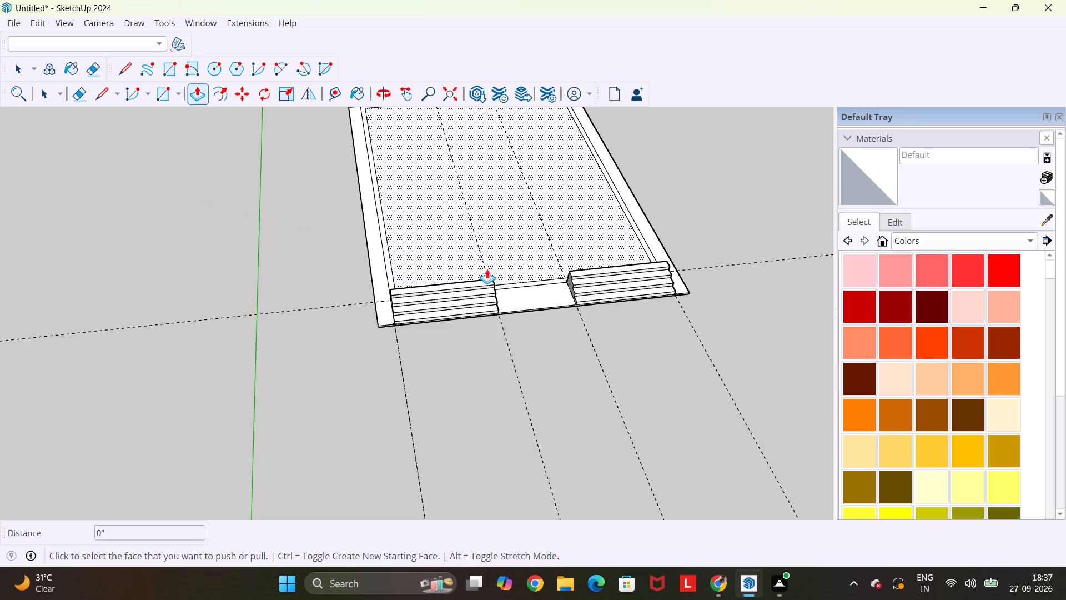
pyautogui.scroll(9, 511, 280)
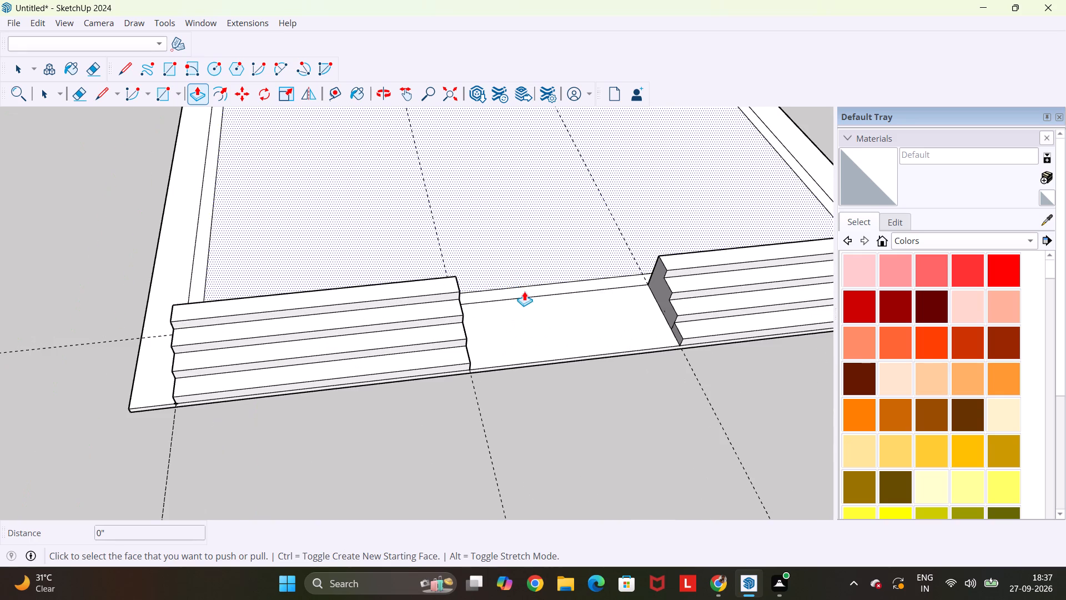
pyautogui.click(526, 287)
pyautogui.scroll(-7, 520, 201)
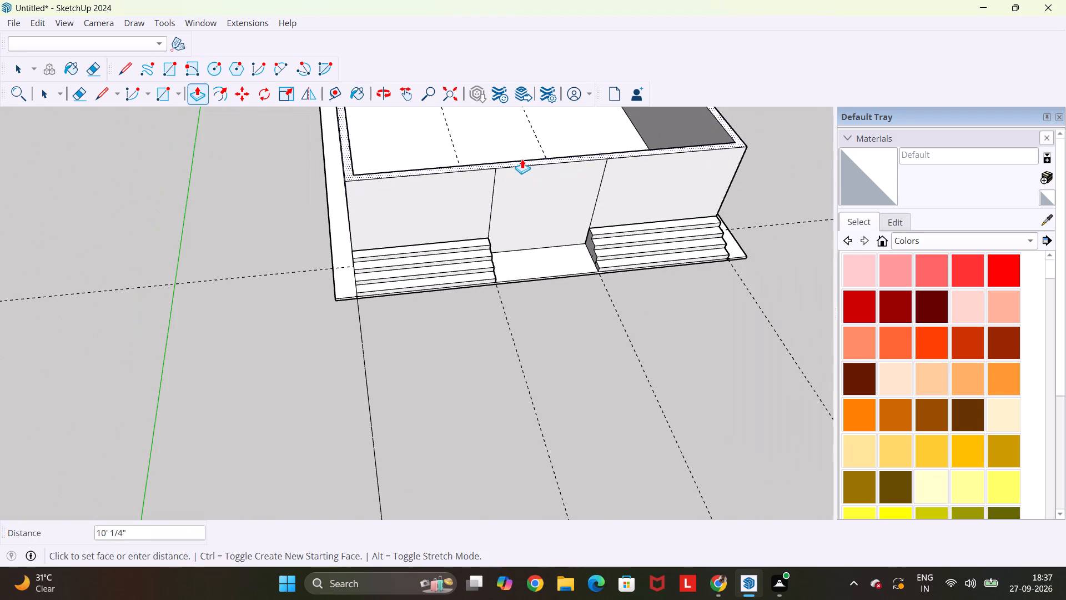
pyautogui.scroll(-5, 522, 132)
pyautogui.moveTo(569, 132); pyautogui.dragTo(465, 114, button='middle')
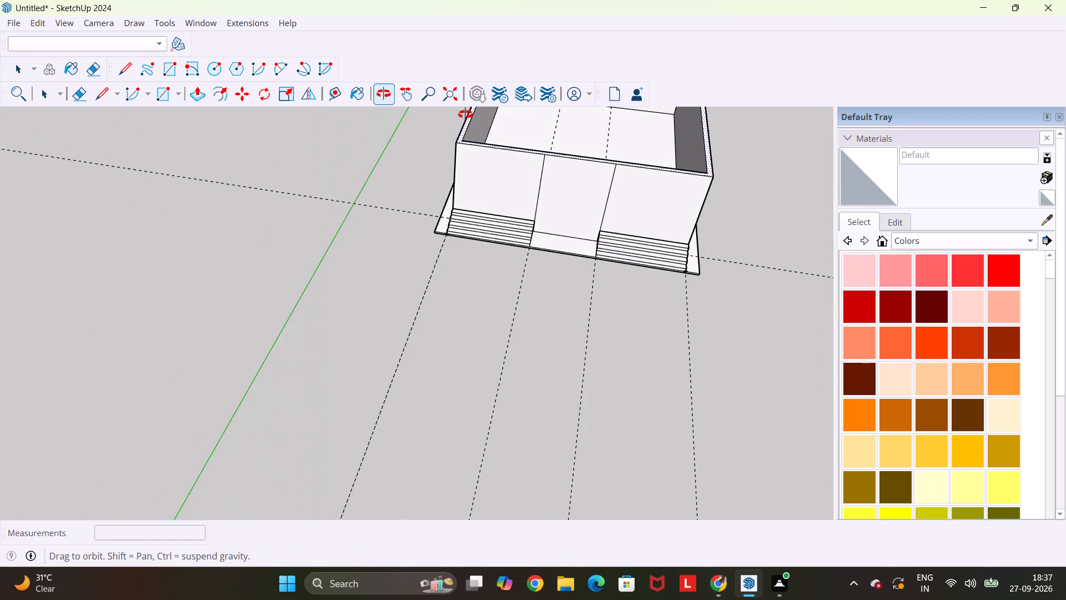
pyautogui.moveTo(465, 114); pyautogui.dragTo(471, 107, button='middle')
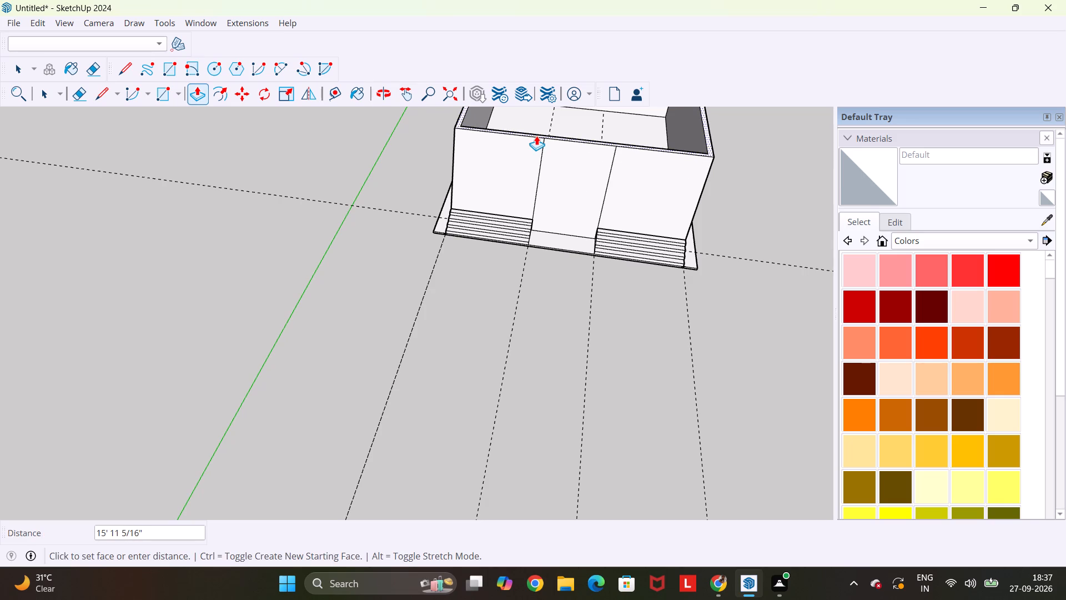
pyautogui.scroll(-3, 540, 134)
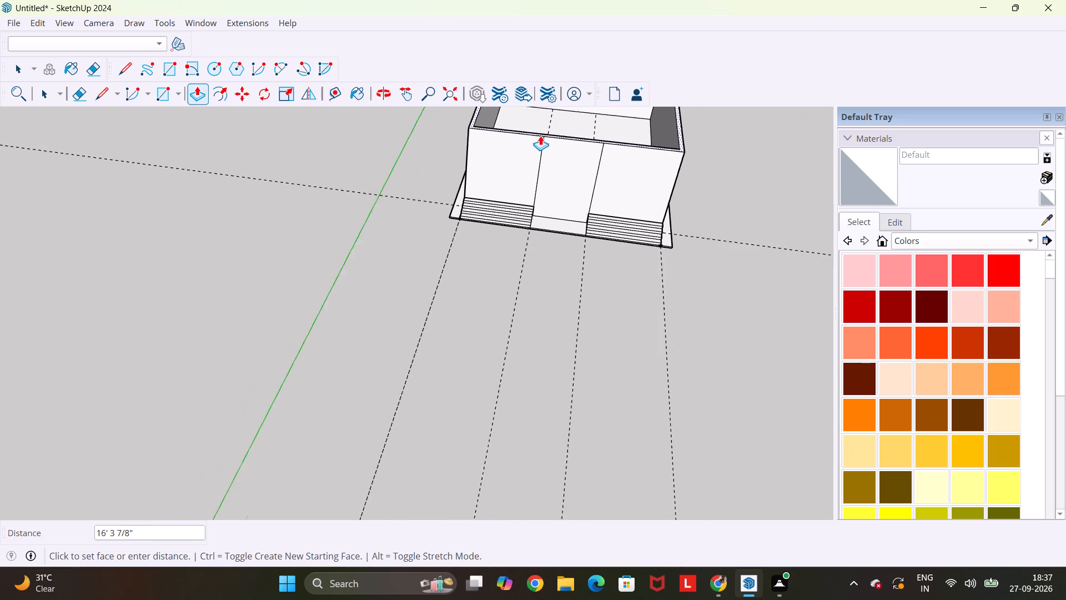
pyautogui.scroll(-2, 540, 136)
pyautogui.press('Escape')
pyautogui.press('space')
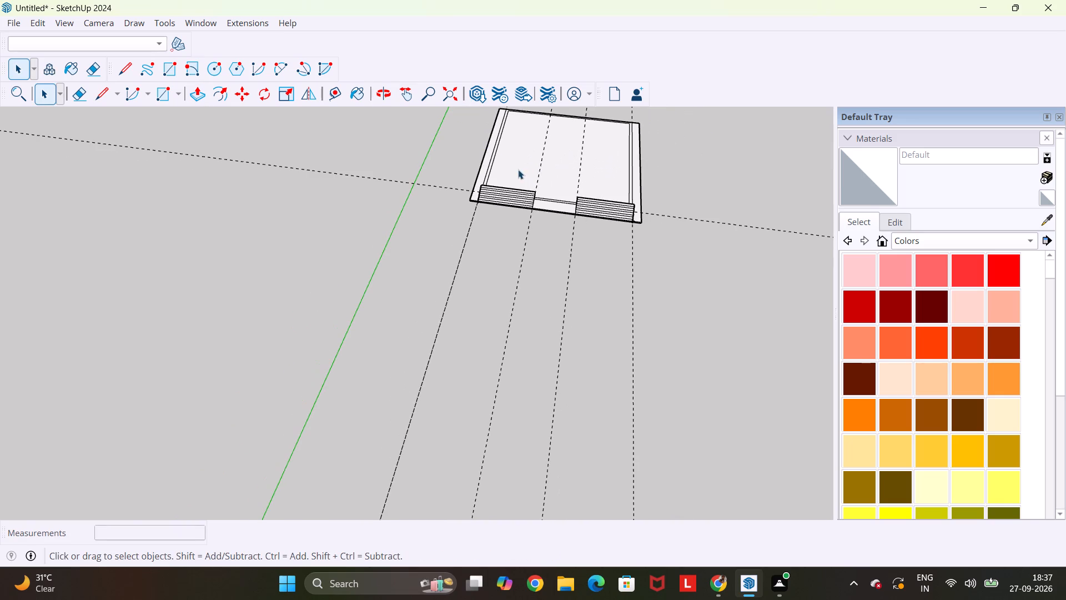
# Extend the inner outline's front line 9" to the outer side edge behind one stair, and erase the side-edge stub toward that stair.
pyautogui.scroll(4, 517, 173)
pyautogui.scroll(2, 674, 207)
pyautogui.moveTo(674, 206); pyautogui.dragTo(319, 228, button='middle')
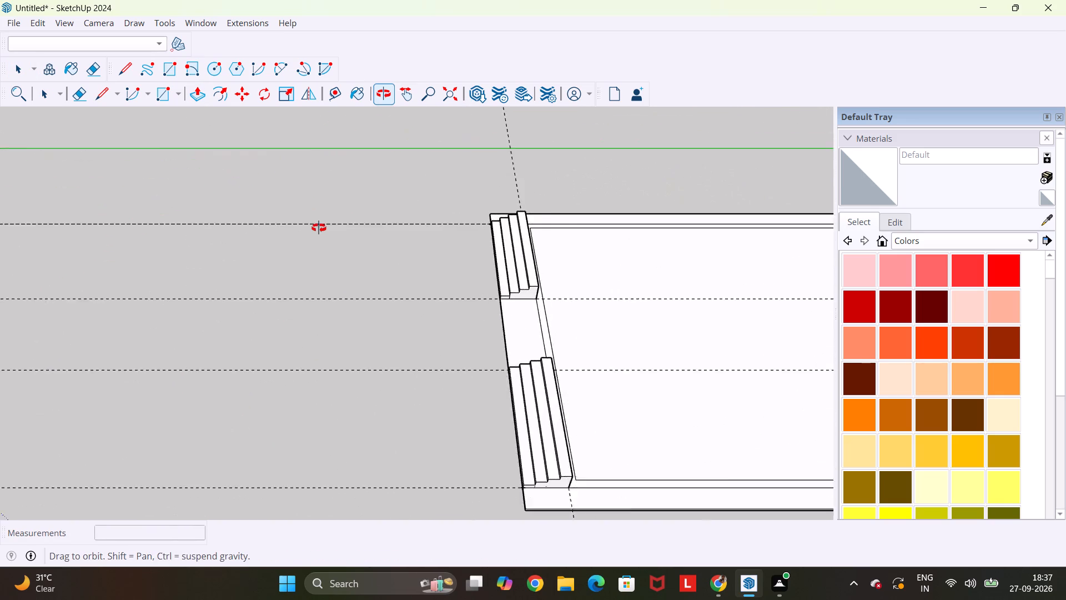
pyautogui.moveTo(319, 228); pyautogui.dragTo(305, 226, button='middle')
pyautogui.moveTo(620, 428); pyautogui.dragTo(310, 349, button='middle')
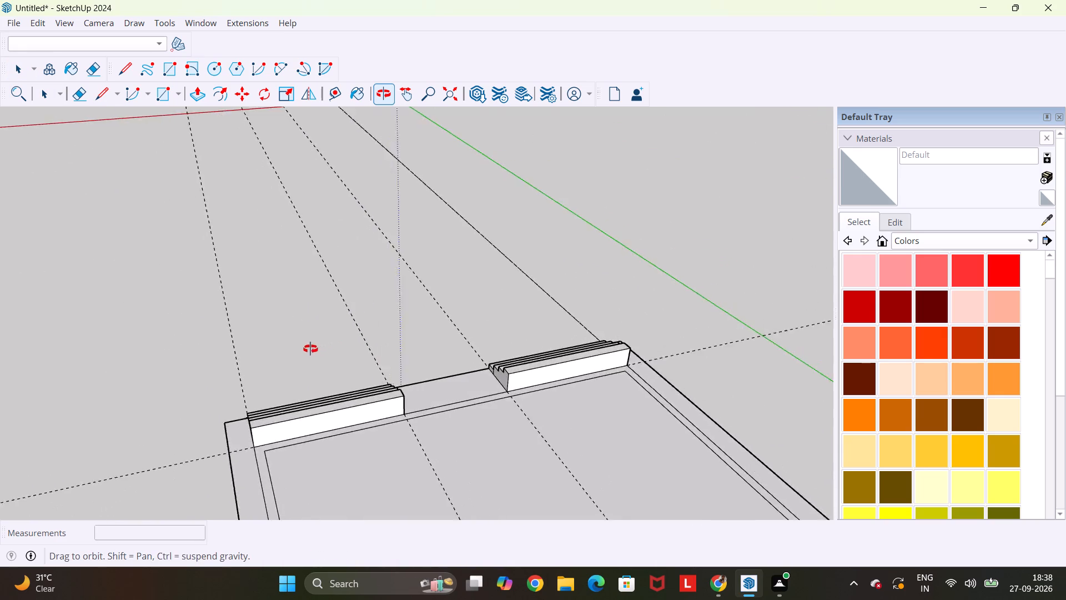
pyautogui.moveTo(310, 349); pyautogui.dragTo(224, 354, button='middle')
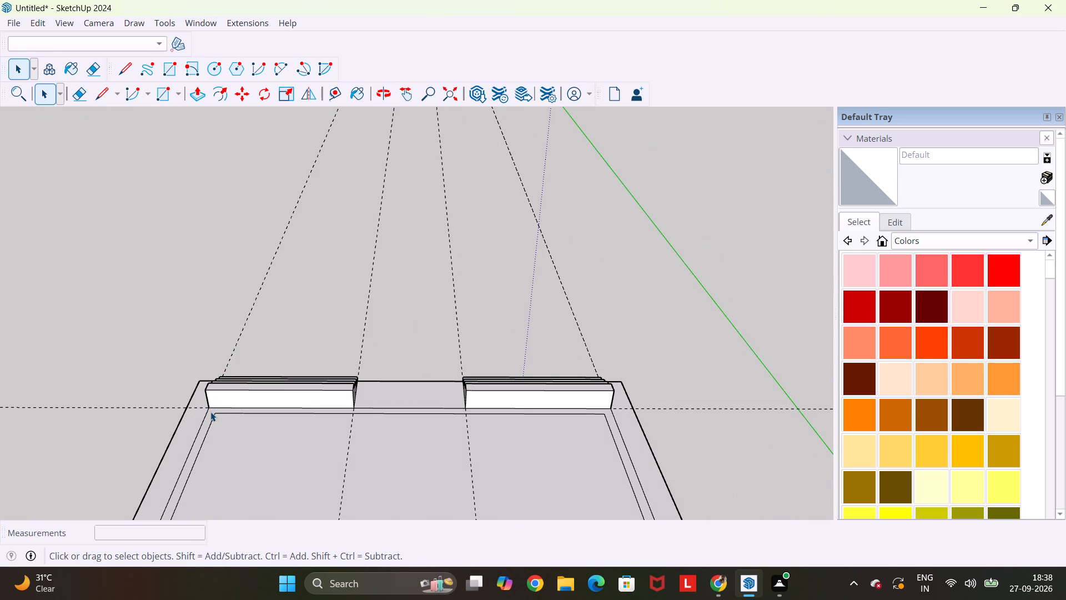
pyautogui.press('l')
pyautogui.scroll(4, 210, 413)
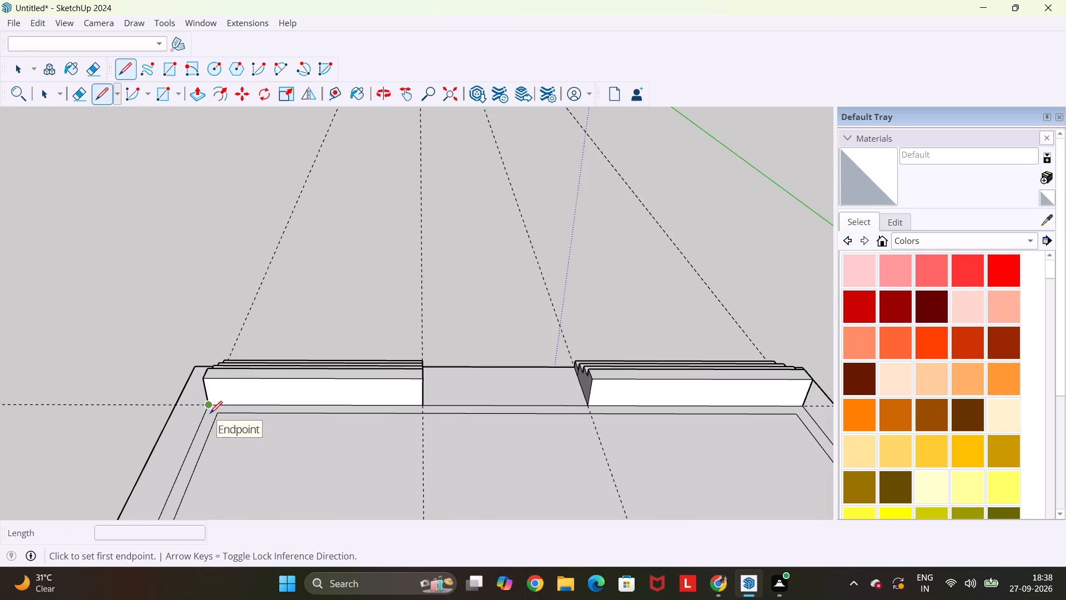
pyautogui.click(217, 414)
pyautogui.click(208, 416)
pyautogui.press('Escape')
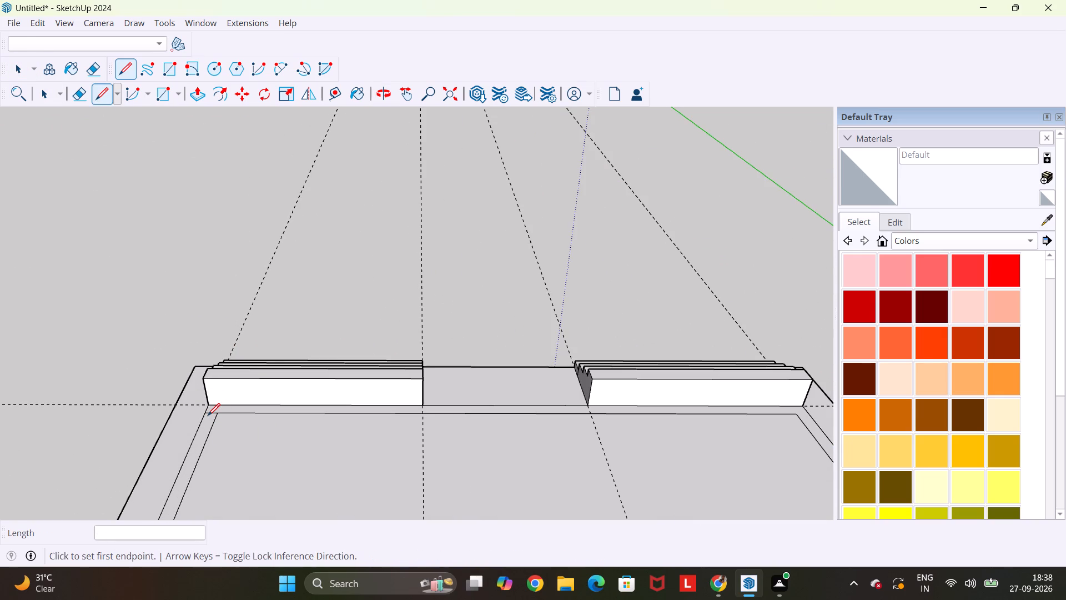
pyautogui.press('e')
pyautogui.scroll(5, 208, 416)
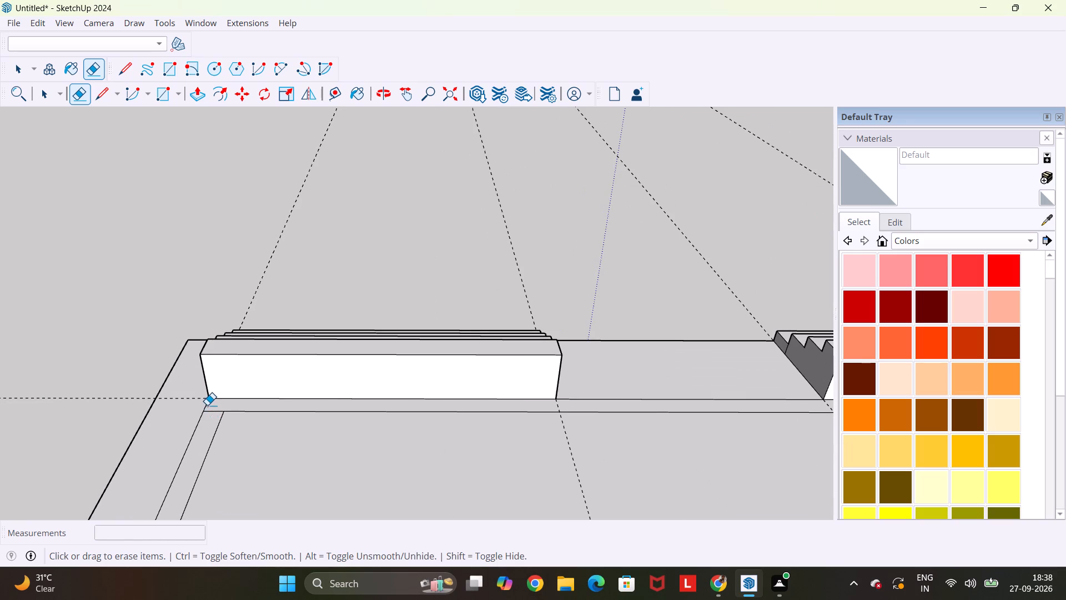
pyautogui.click(207, 405)
# Draw a matching 9" line at the inner outline's other front corner and erase the side-edge stub toward the second stair.
pyautogui.scroll(-5, 248, 405)
pyautogui.scroll(-2, 723, 402)
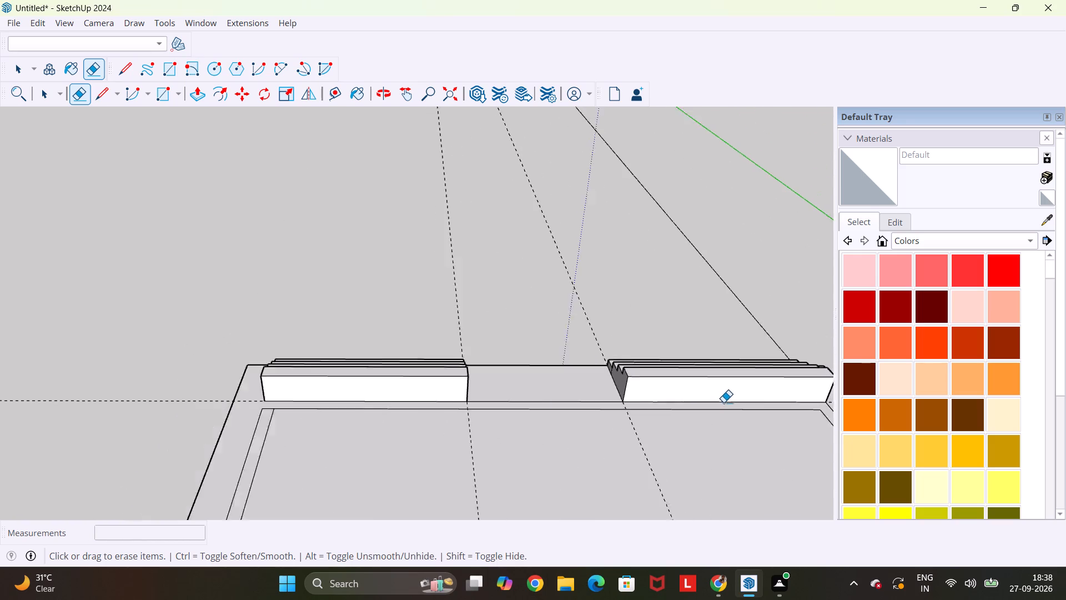
pyautogui.scroll(-3, 723, 402)
pyautogui.scroll(5, 800, 400)
pyautogui.press('l')
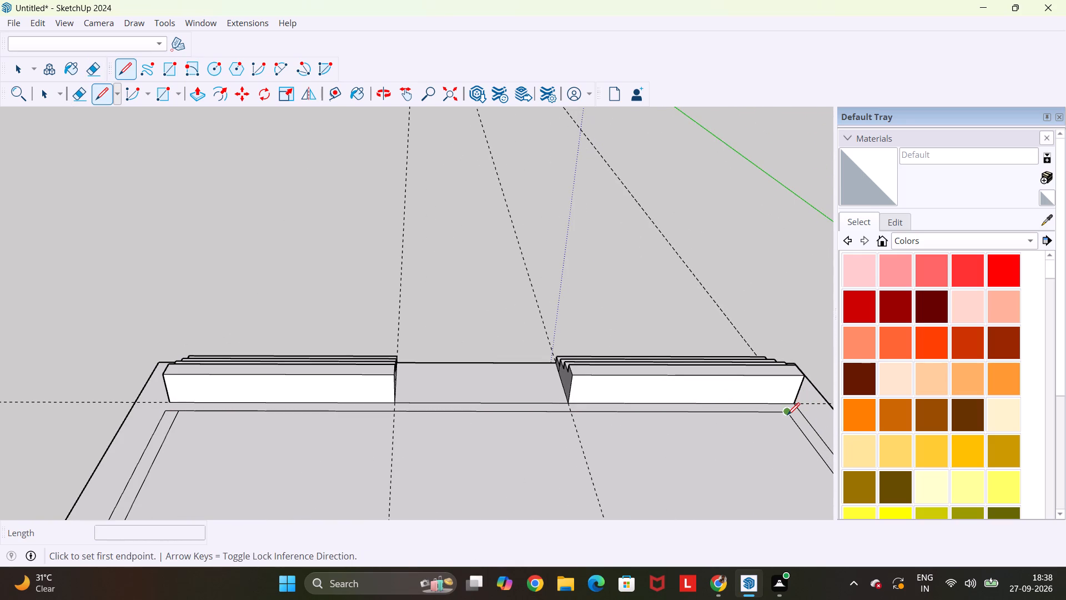
pyautogui.click(787, 415)
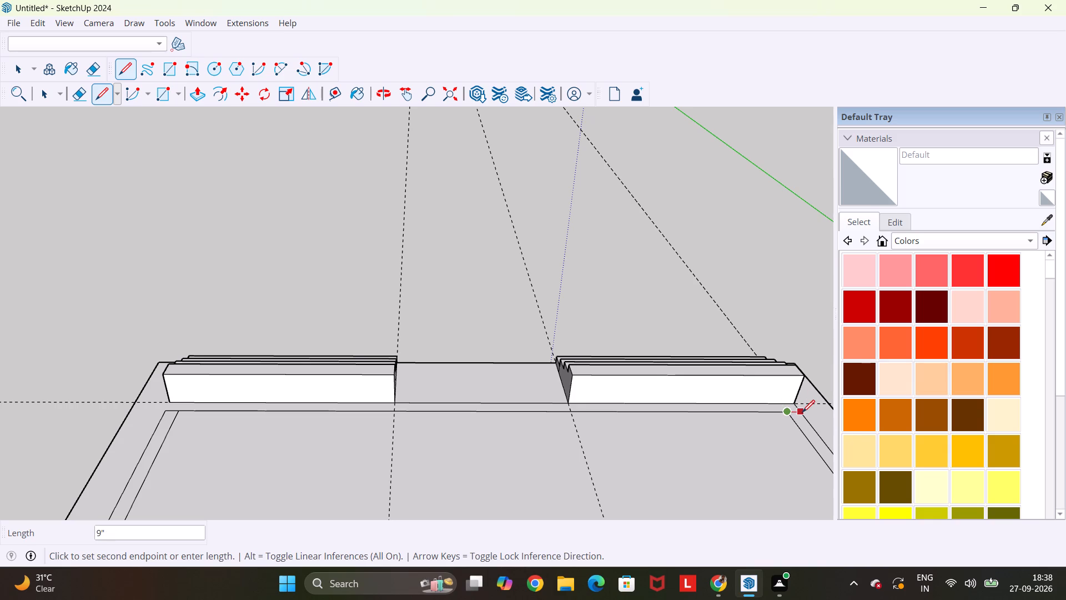
pyautogui.click(802, 412)
pyautogui.press('e')
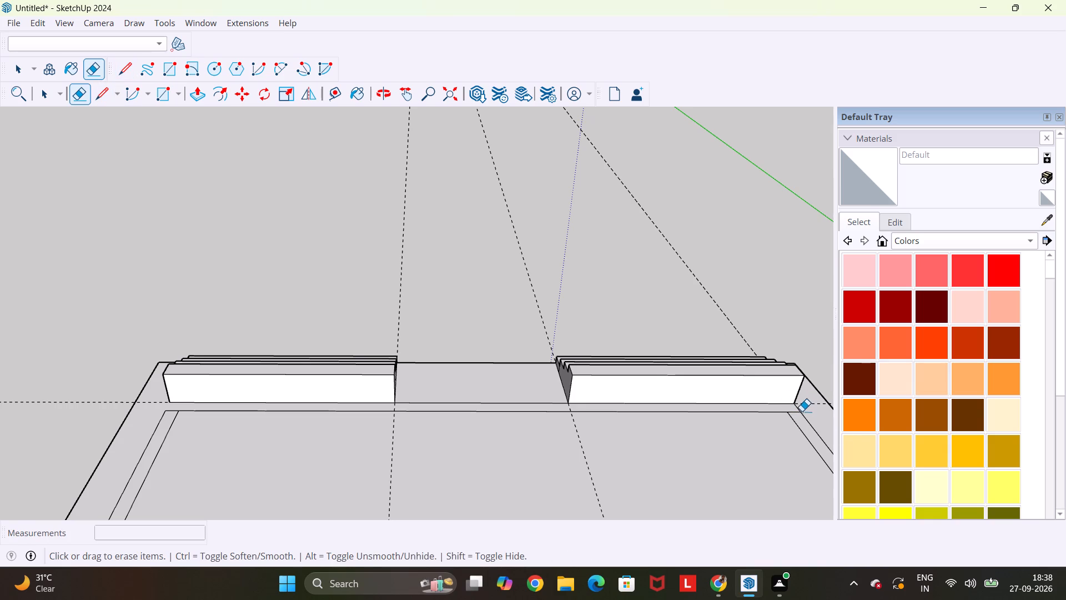
pyautogui.click(799, 408)
# Extend the inner outline's rear line 9" to the outer side edge at one rear corner and erase the stub beyond it.
pyautogui.scroll(-10, 799, 408)
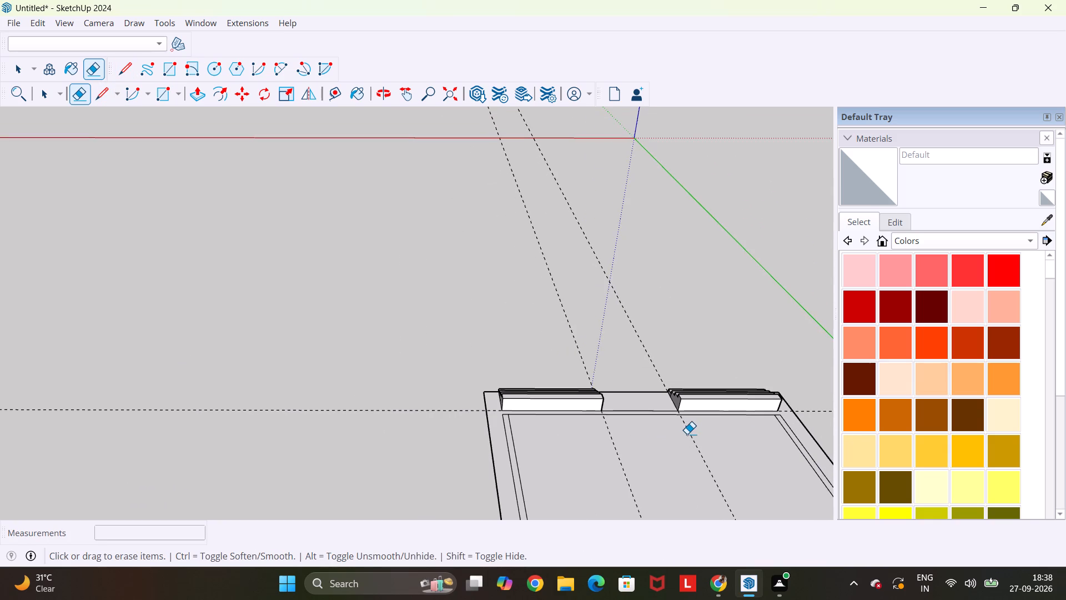
pyautogui.scroll(-13, 684, 430)
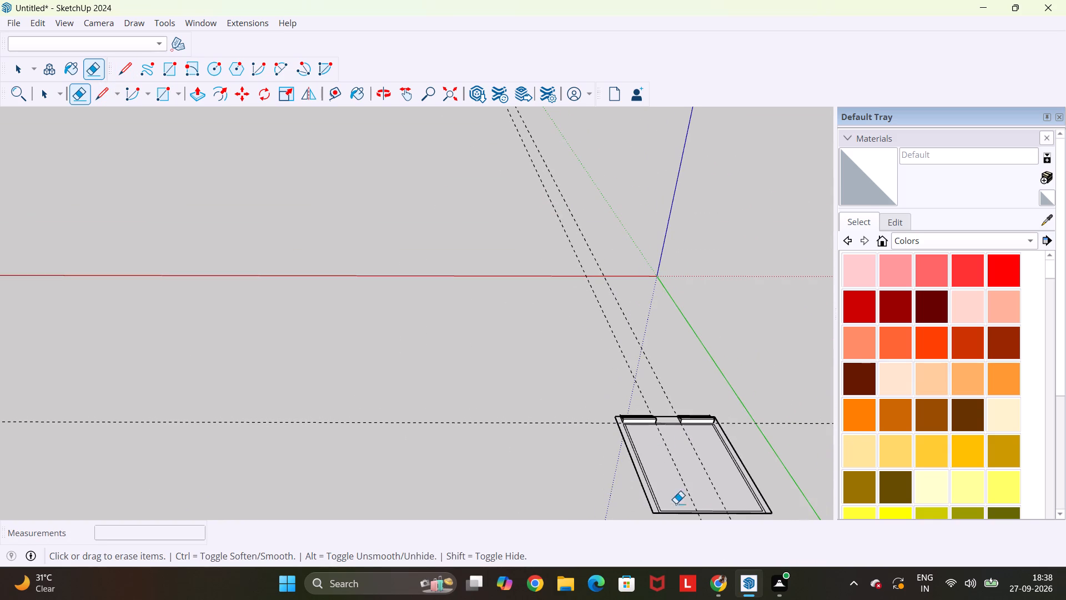
pyautogui.scroll(10, 700, 501)
pyautogui.scroll(5, 635, 518)
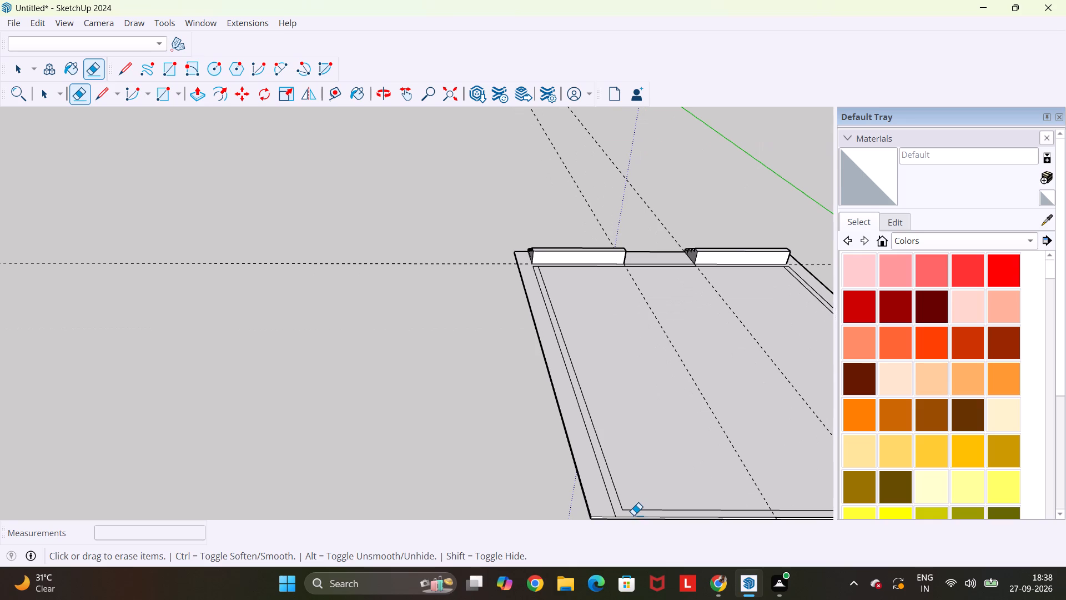
pyautogui.press('l')
pyautogui.click(628, 511)
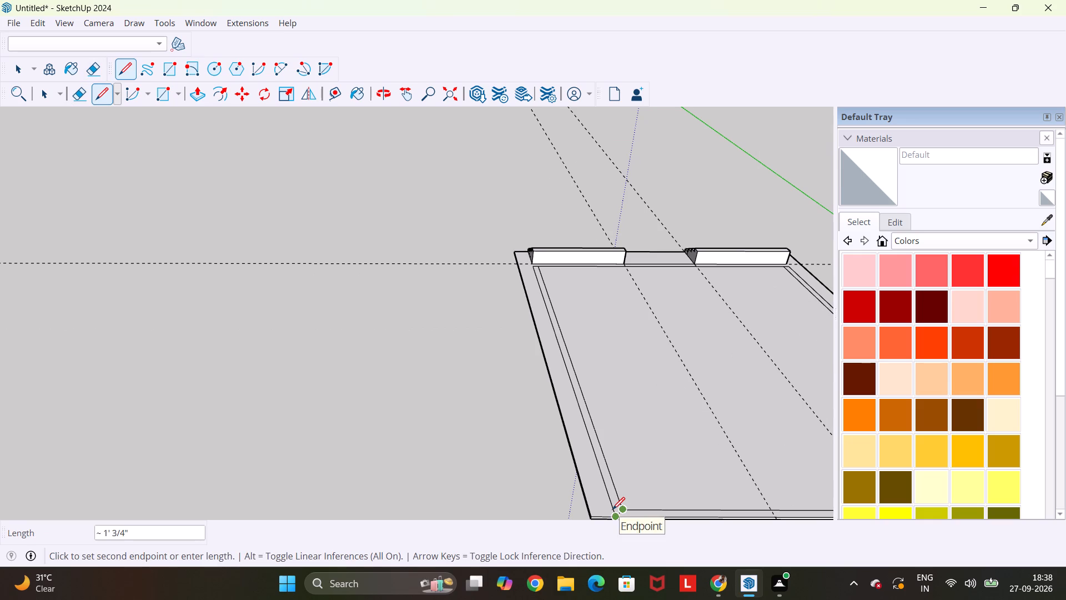
pyautogui.click(614, 509)
pyautogui.press('e')
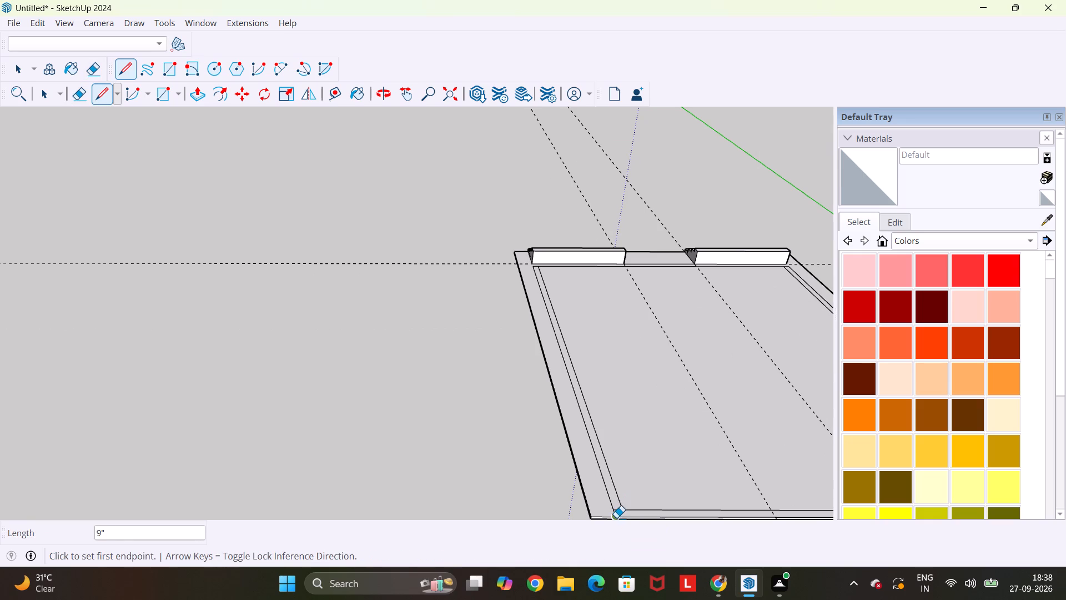
pyautogui.click(617, 516)
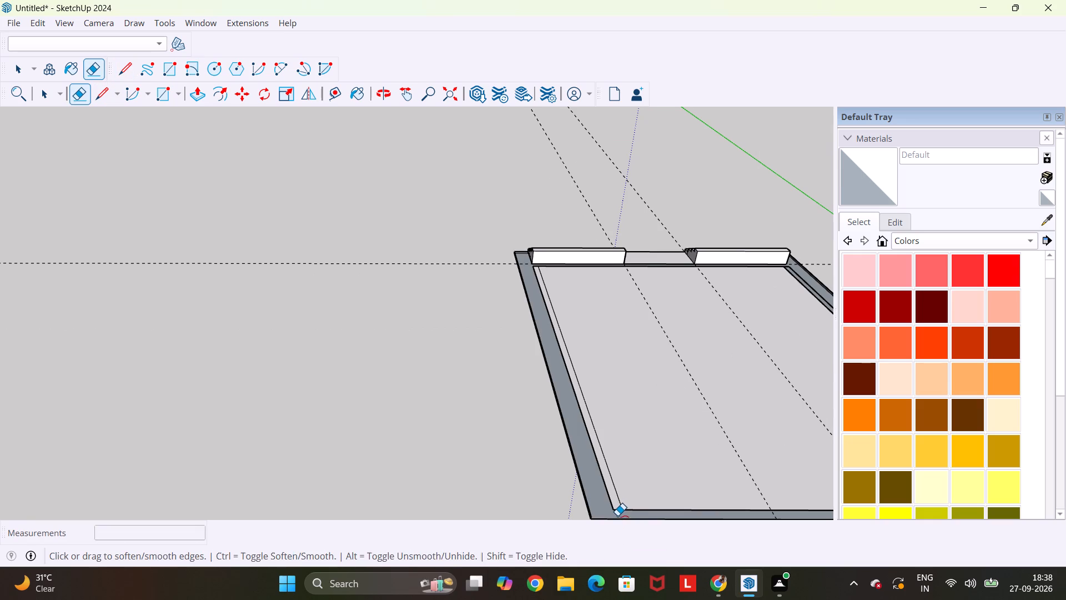
pyautogui.hotkey('ctrl', 'z')
pyautogui.scroll(13, 621, 516)
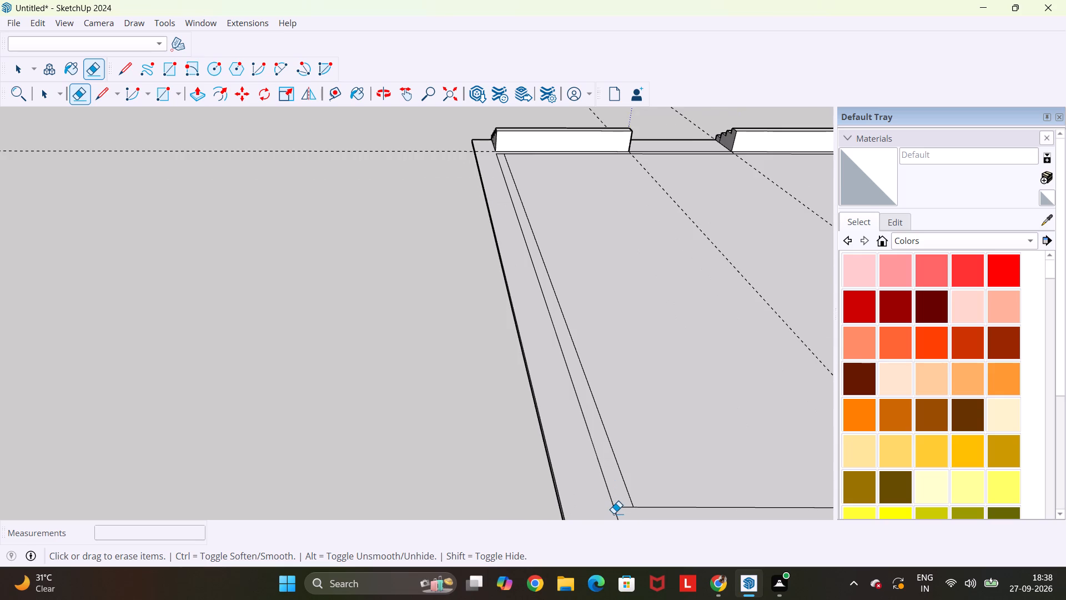
pyautogui.scroll(4, 614, 513)
pyautogui.click(619, 513)
# Draw a matching 9" line at the remaining rear corner and erase the outer side edge's stub beyond it.
pyautogui.scroll(-20, 618, 501)
pyautogui.scroll(-1, 618, 501)
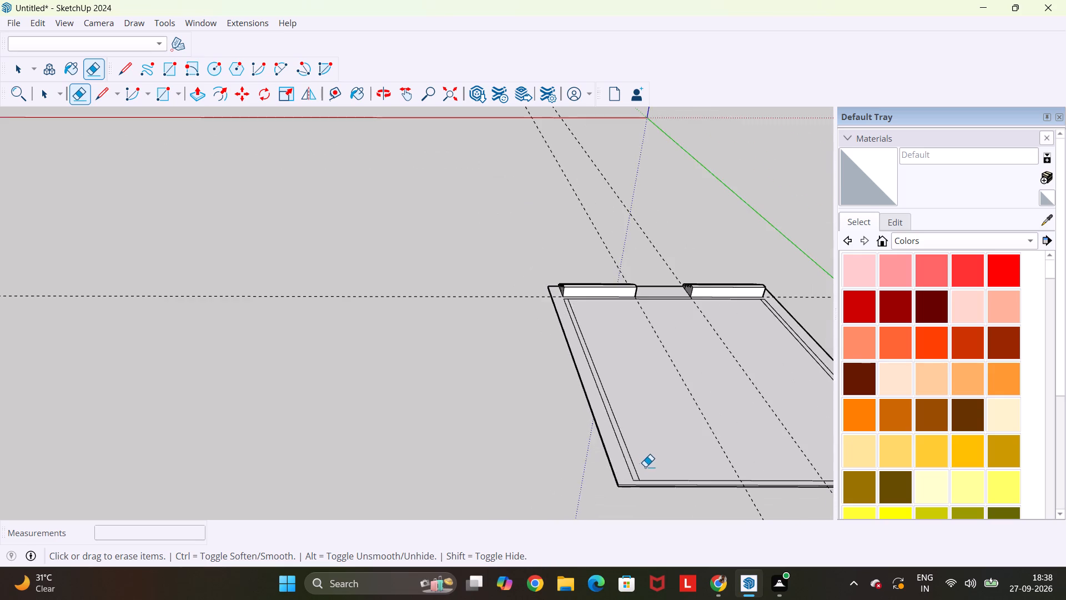
pyautogui.scroll(-7, 645, 467)
pyautogui.keyDown('shift'); pyautogui.moveTo(778, 458); pyautogui.dragTo(578, 424, button='middle'); pyautogui.keyUp('shift')
pyautogui.keyDown('shift'); pyautogui.scroll(2, 582, 424); pyautogui.keyUp('shift')
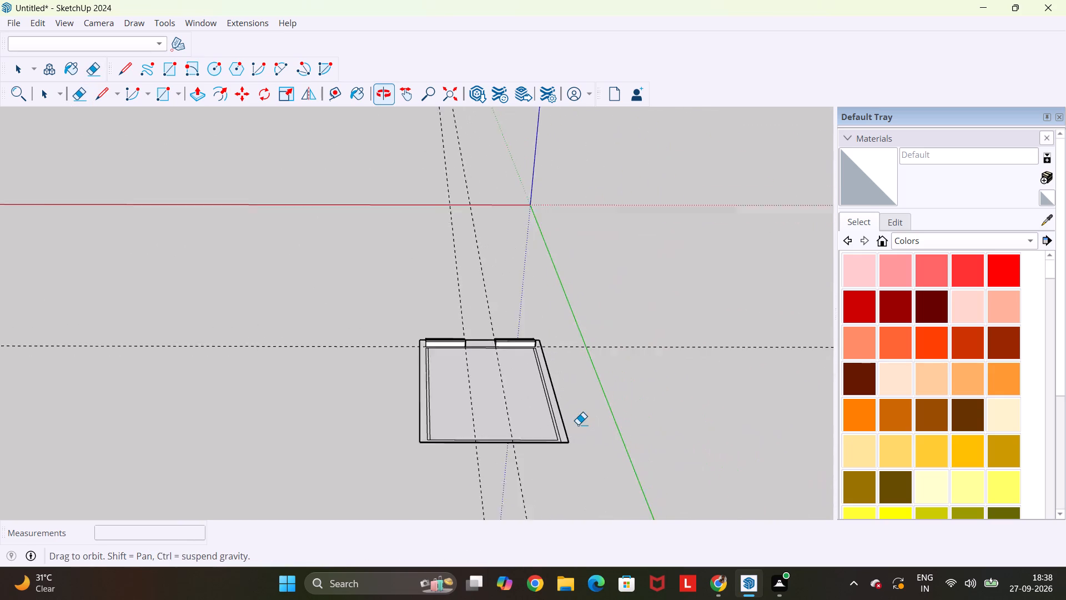
pyautogui.keyDown('shift'); pyautogui.moveTo(578, 424); pyautogui.dragTo(579, 424, button='middle'); pyautogui.keyUp('shift')
pyautogui.keyDown('shift'); pyautogui.scroll(18, 578, 424); pyautogui.keyUp('shift')
pyautogui.press('l')
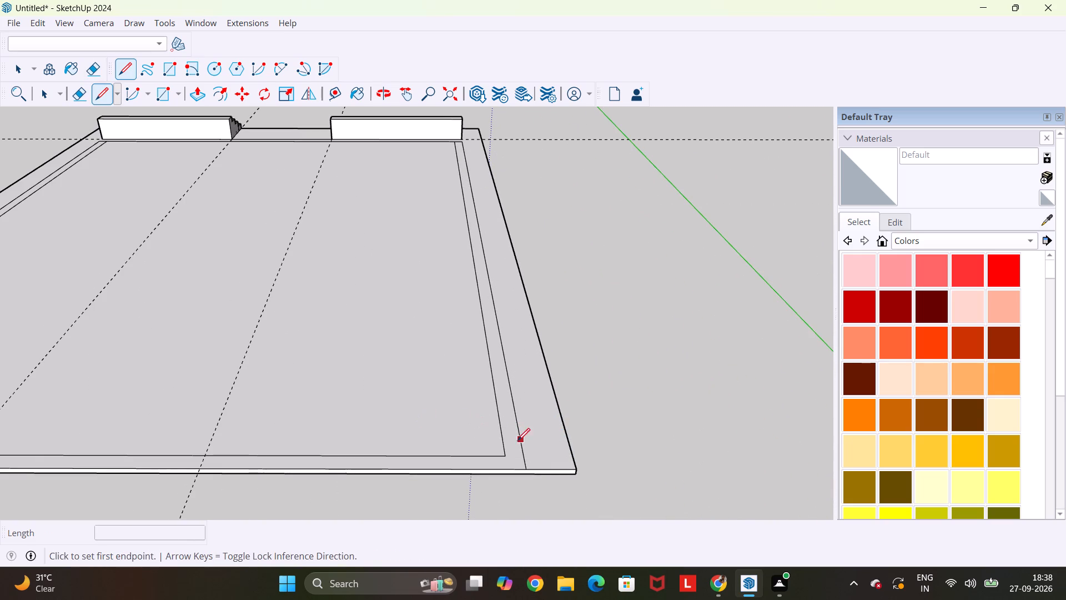
pyautogui.click(506, 456)
pyautogui.click(523, 455)
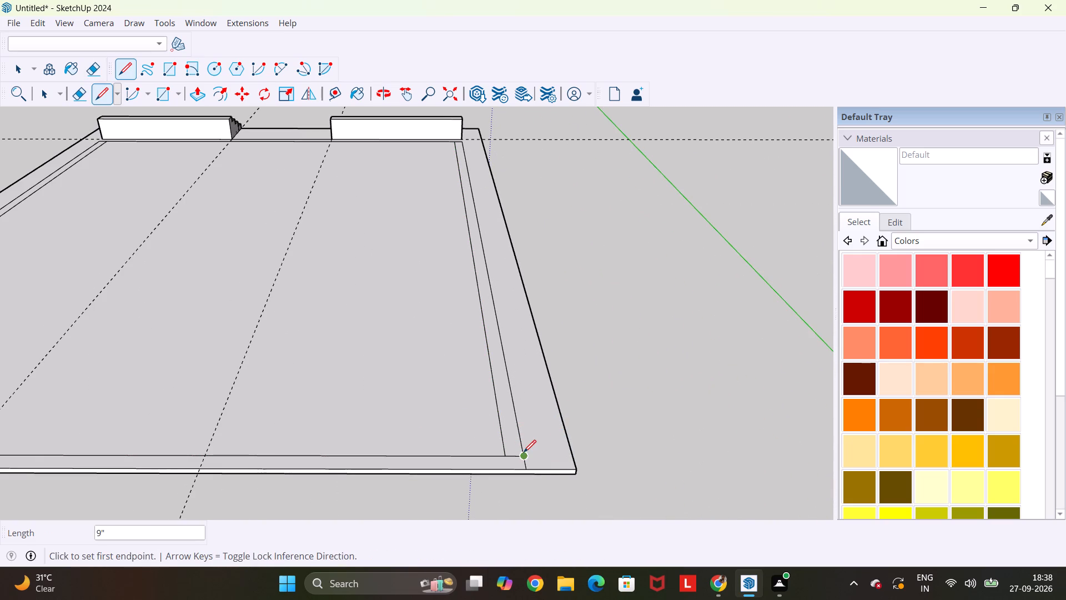
pyautogui.press('e')
pyautogui.click(526, 463)
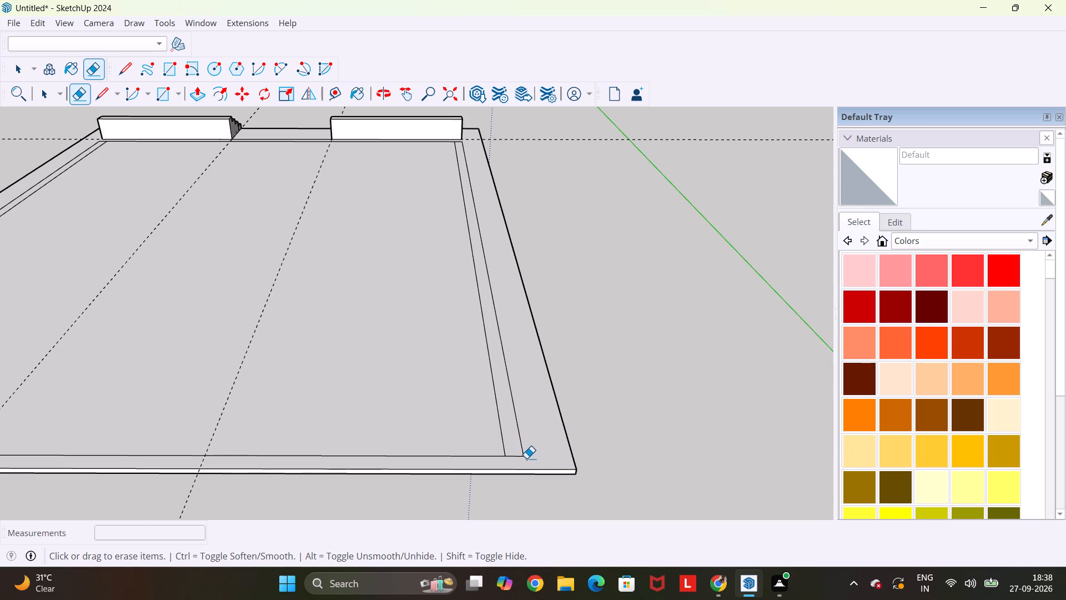
# Push/Pull the wall outline face around the slab up 10' to raise the walls.
pyautogui.scroll(-5, 529, 450)
pyautogui.press('p')
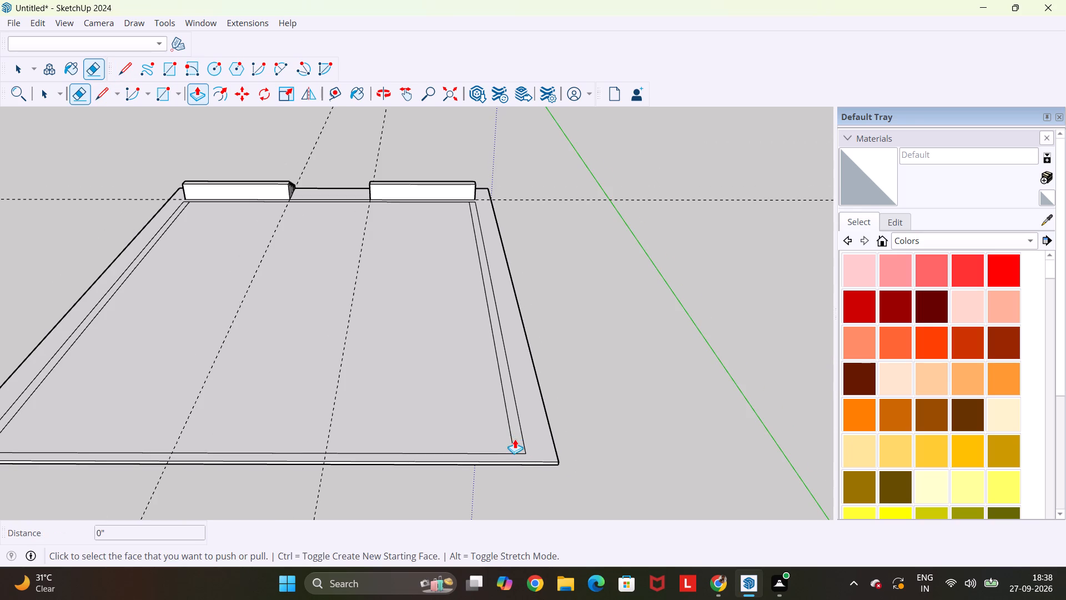
pyautogui.click(544, 441)
pyautogui.scroll(-7, 538, 399)
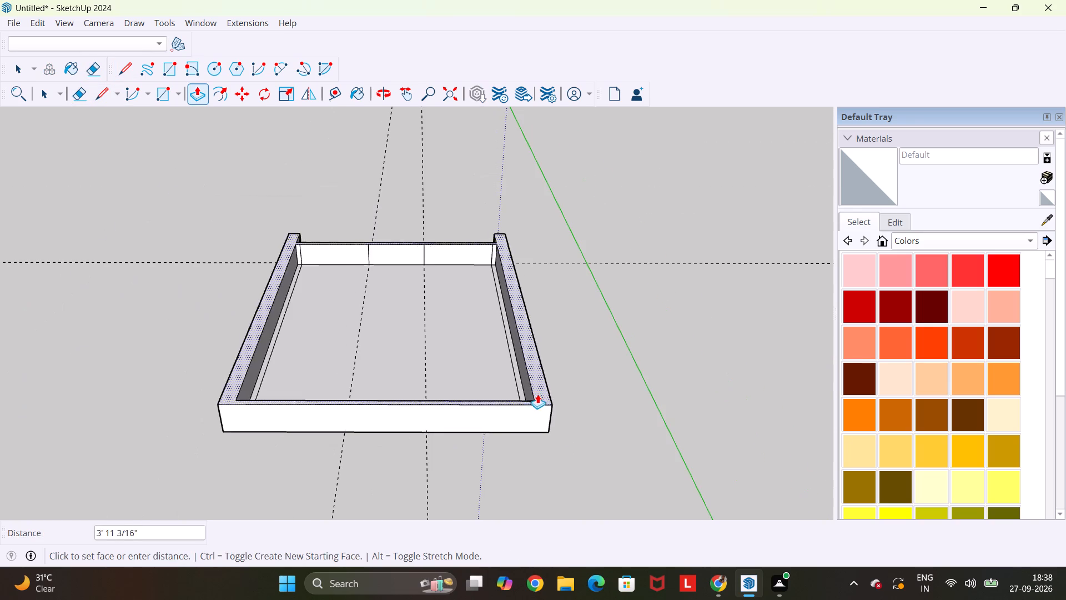
pyautogui.moveTo(517, 384); pyautogui.dragTo(1020, 302, button='middle')
pyautogui.moveTo(408, 288); pyautogui.dragTo(787, 343, button='middle')
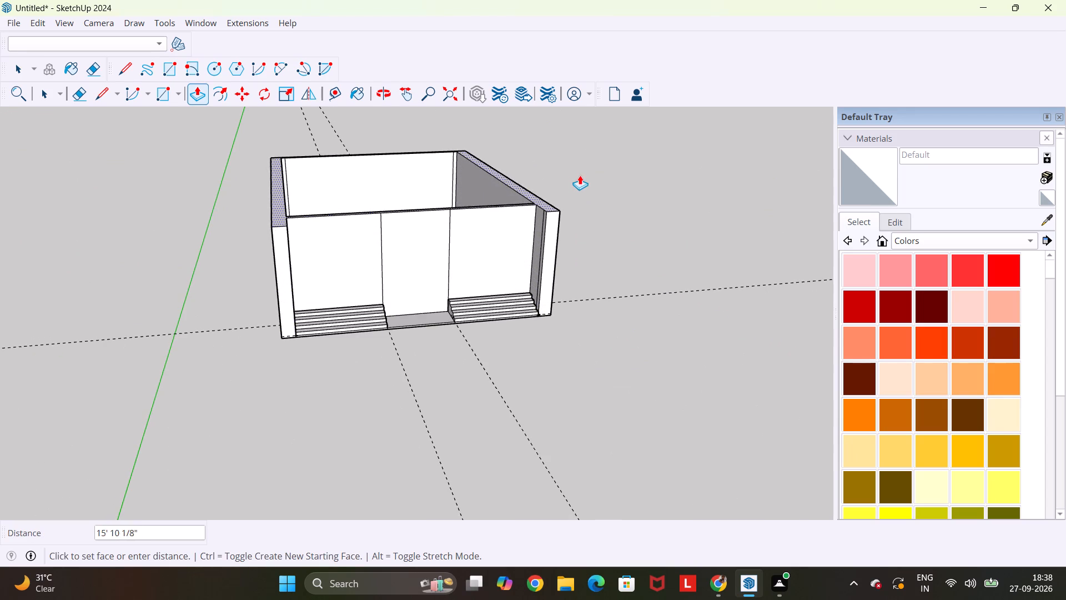
pyautogui.moveTo(570, 131); pyautogui.dragTo(526, 142, button='middle')
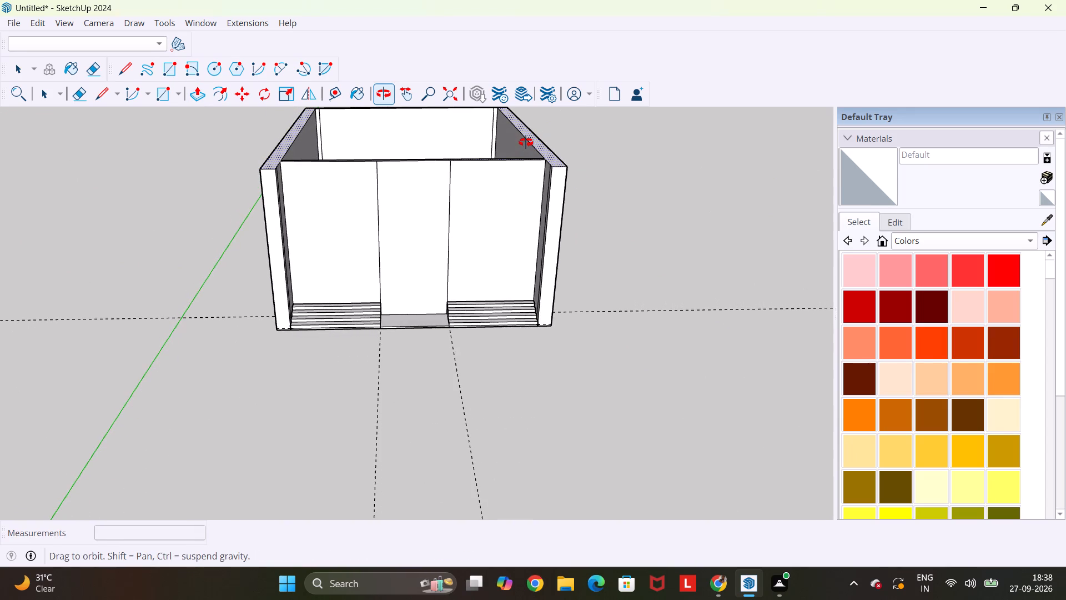
pyautogui.moveTo(526, 142); pyautogui.dragTo(512, 233, button='middle')
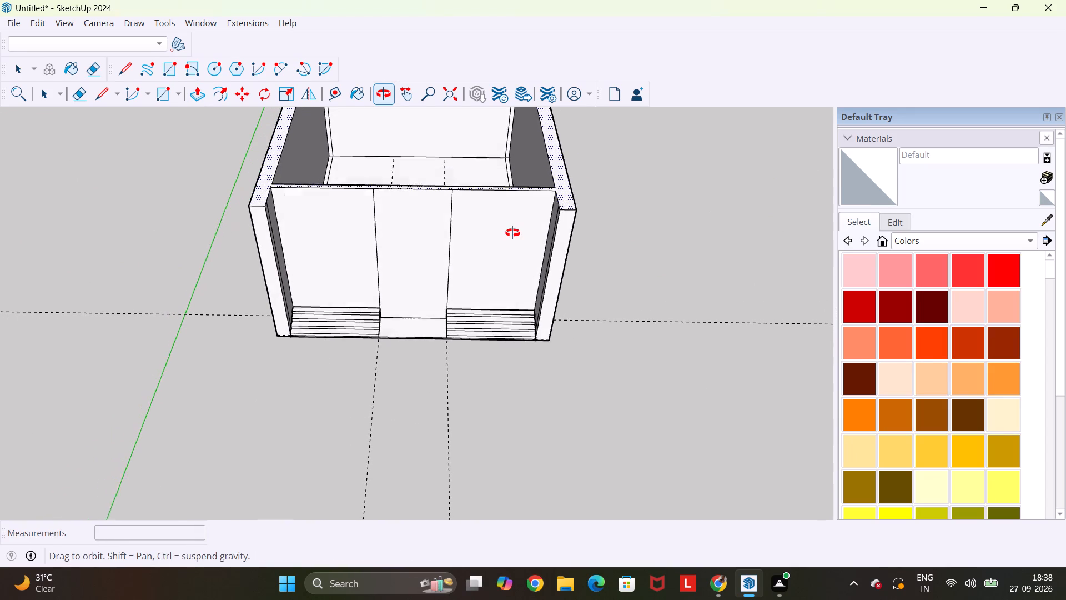
pyautogui.moveTo(512, 233); pyautogui.dragTo(515, 146, button='middle')
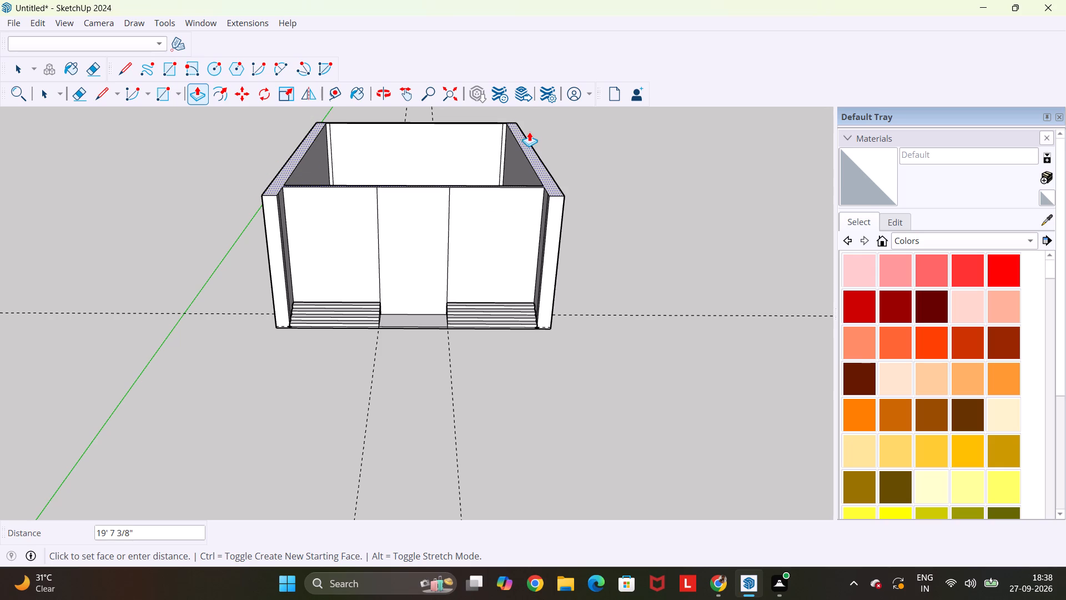
pyautogui.write("10'")
pyautogui.press('Return')
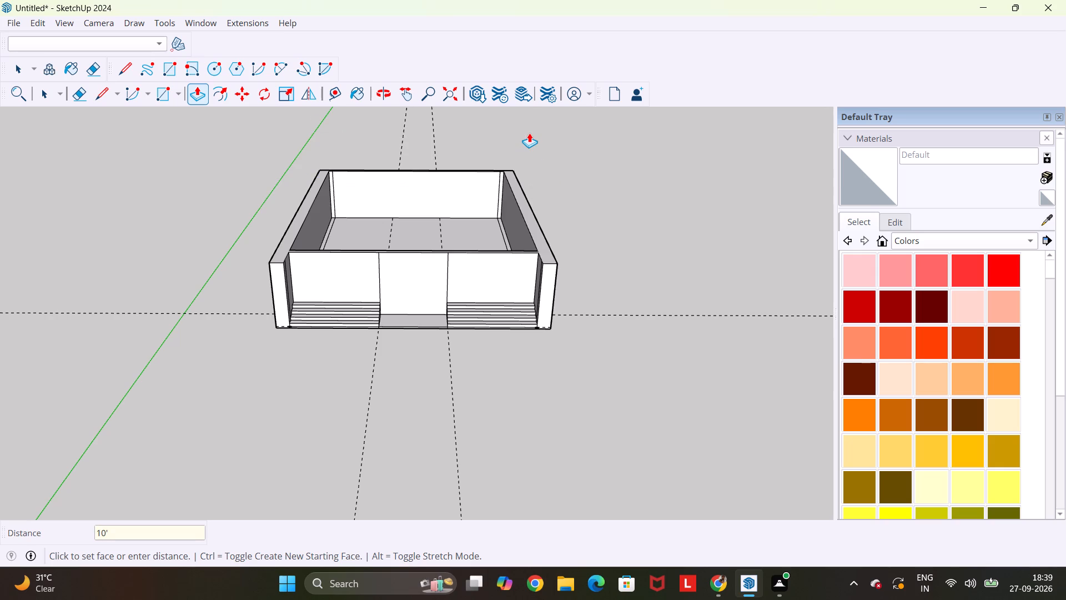
pyautogui.scroll(3, 415, 257)
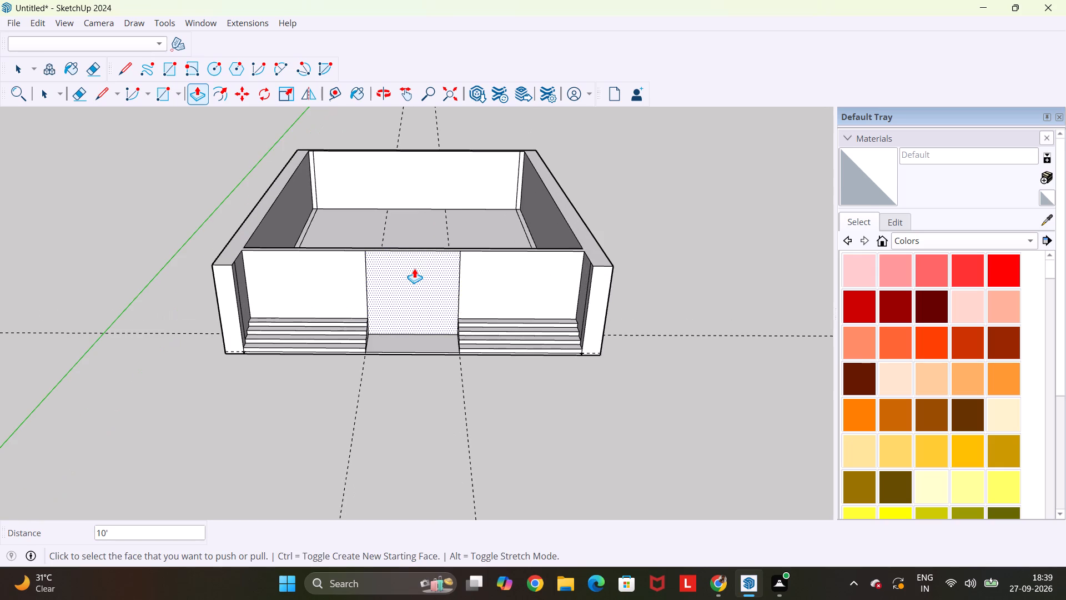
pyautogui.moveTo(417, 299); pyautogui.dragTo(417, 388, button='middle')
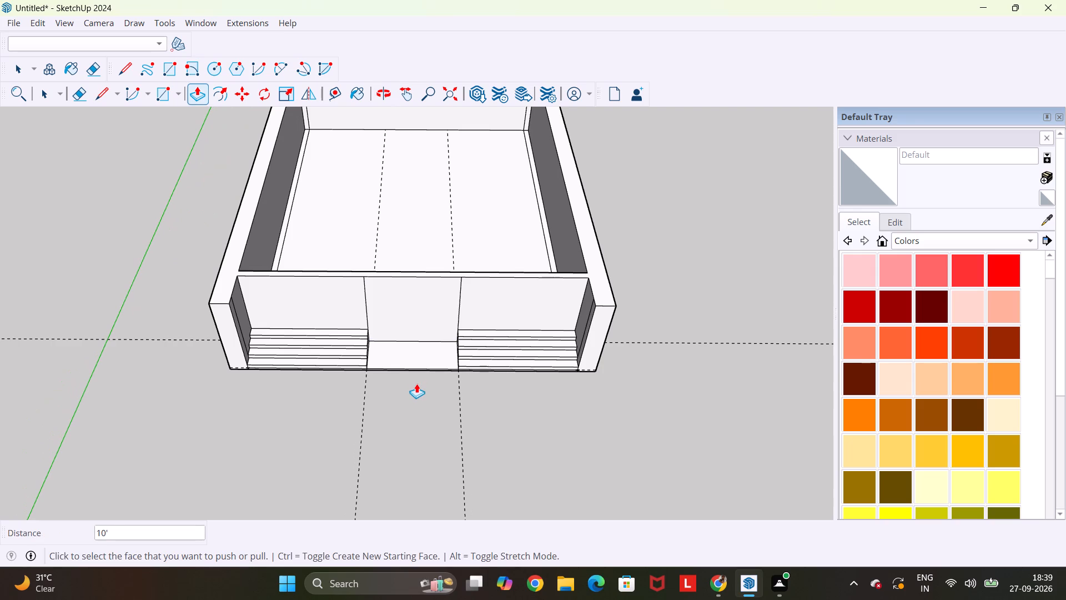
pyautogui.press('`')
pyautogui.press('Escape')
pyautogui.press('space')
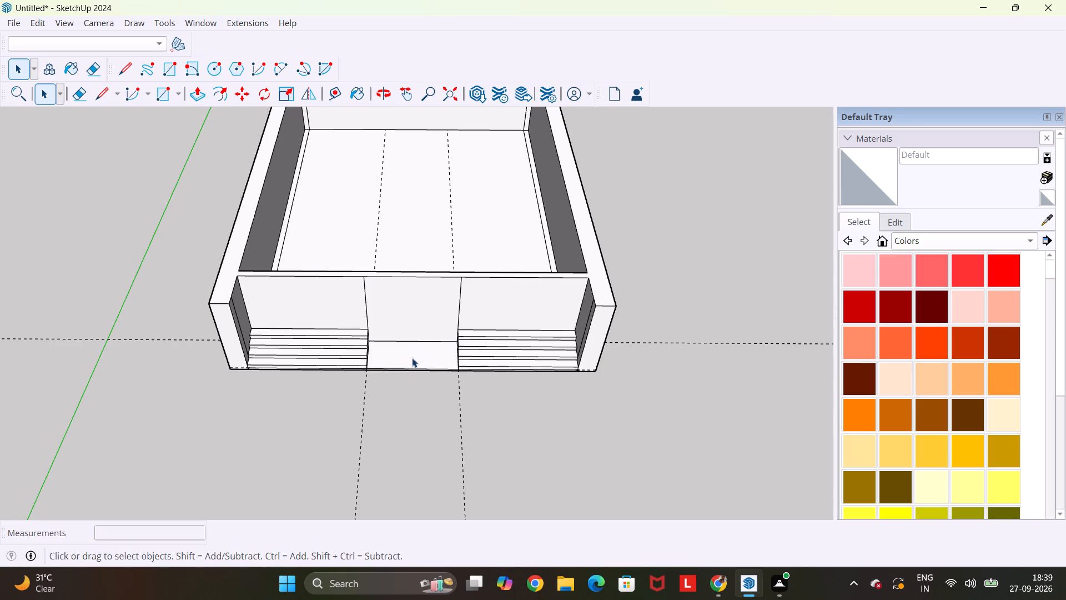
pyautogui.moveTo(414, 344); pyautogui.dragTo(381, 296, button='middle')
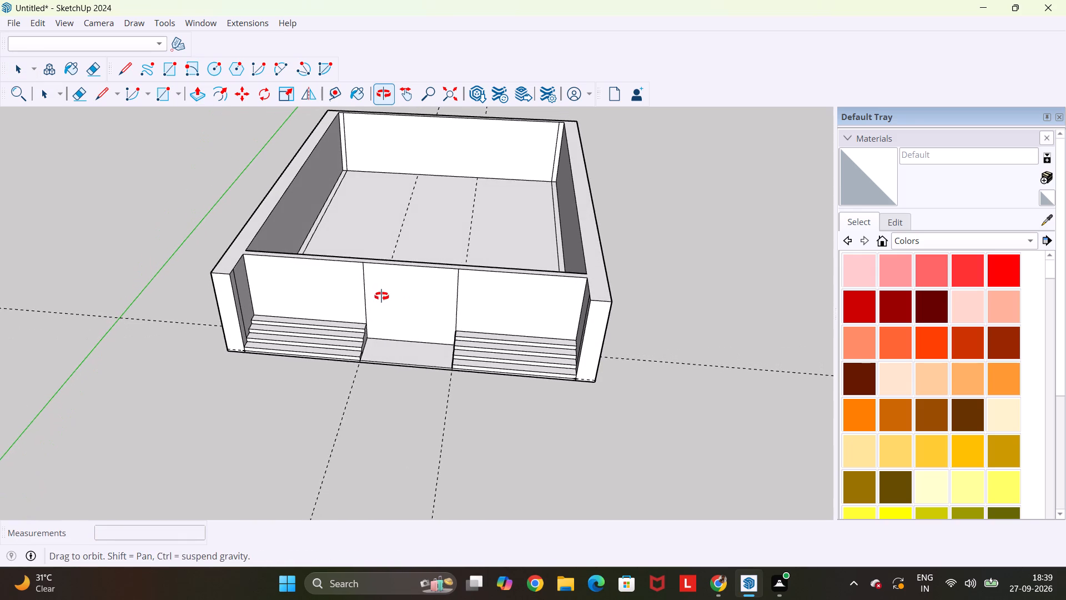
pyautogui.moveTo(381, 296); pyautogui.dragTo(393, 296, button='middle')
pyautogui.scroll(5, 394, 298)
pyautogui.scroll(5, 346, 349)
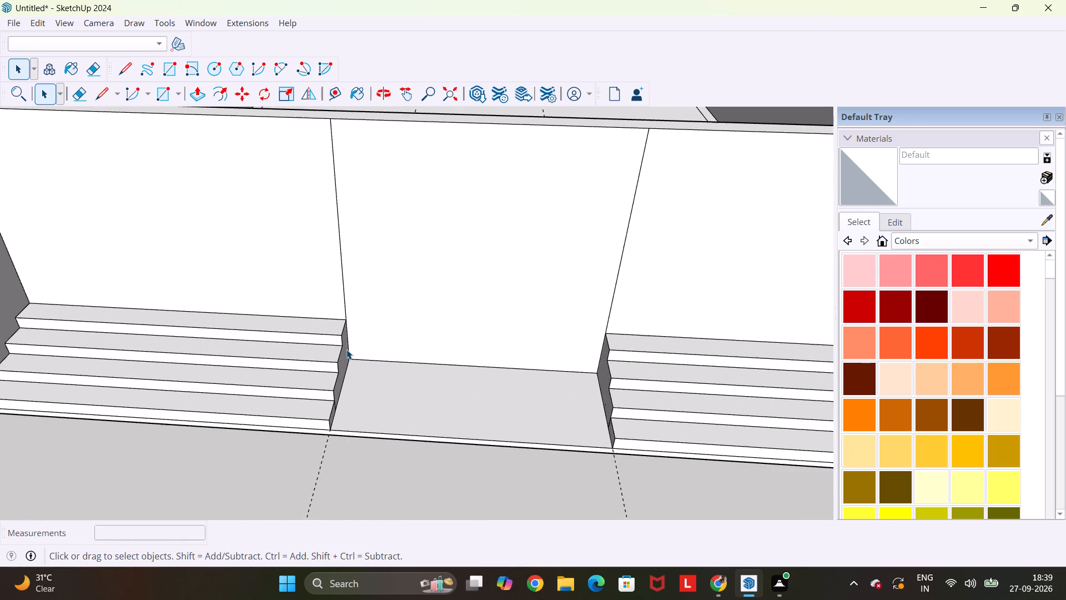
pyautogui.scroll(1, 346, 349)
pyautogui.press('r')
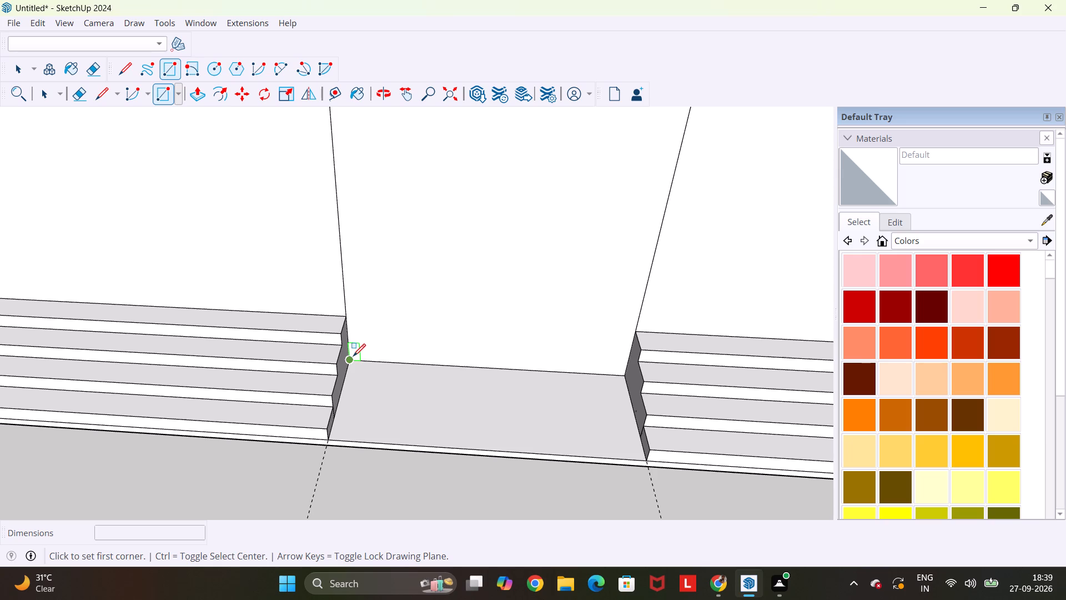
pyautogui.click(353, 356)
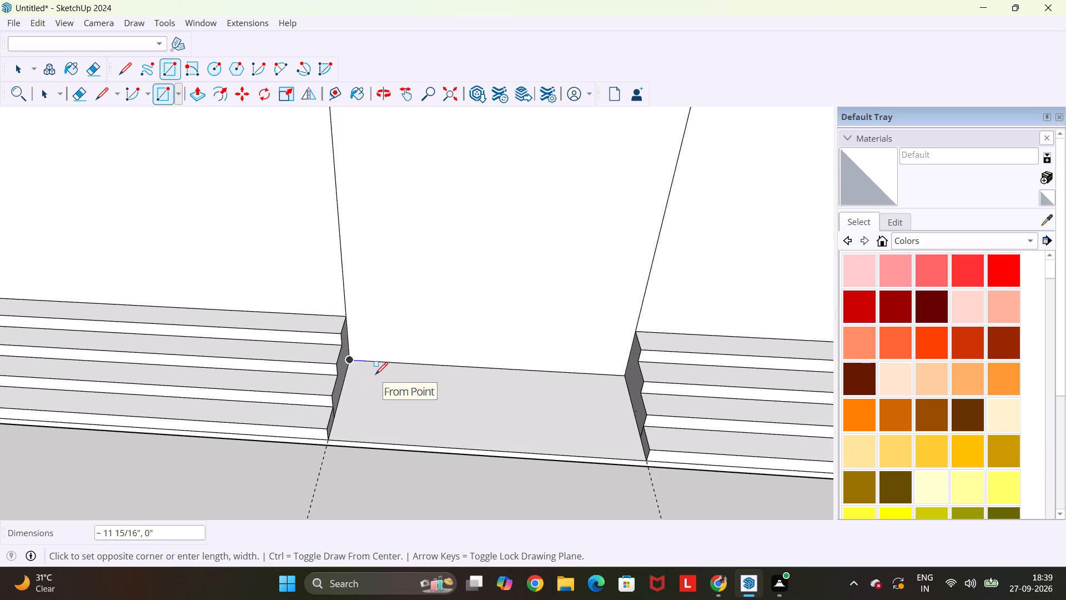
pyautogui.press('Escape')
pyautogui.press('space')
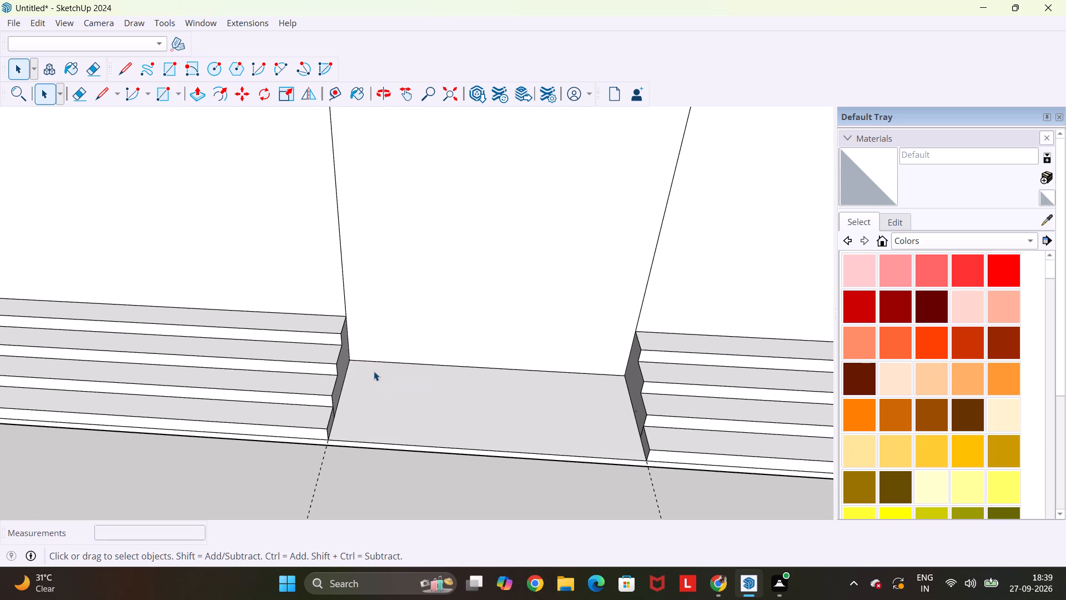
# Place a guide point 9" along the front wall's base edge from one stair's inner rear corner.
pyautogui.press('t')
pyautogui.click(348, 360)
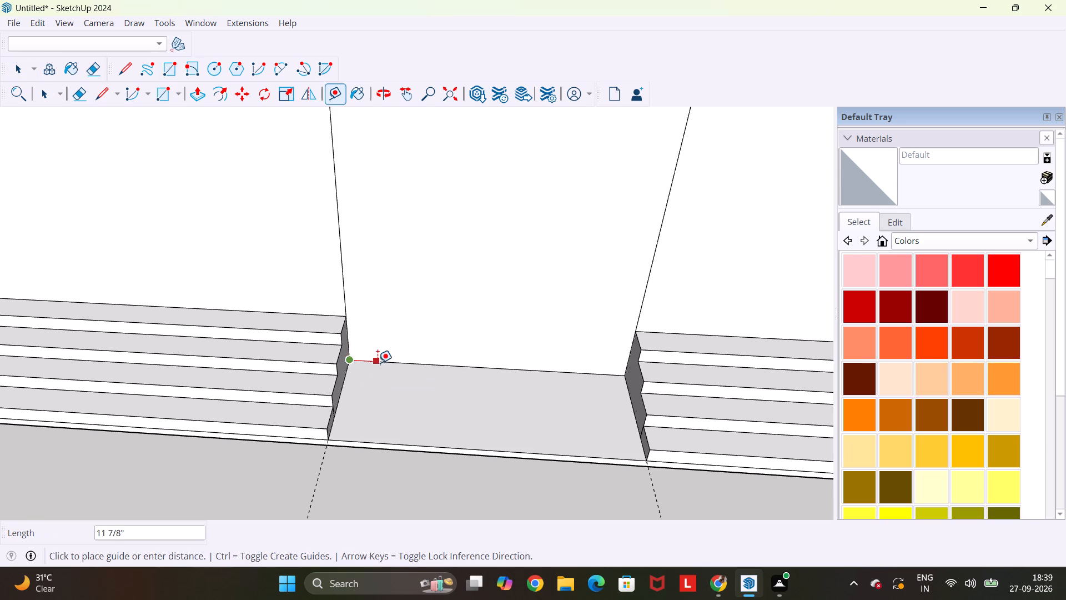
pyautogui.write('9"')
pyautogui.press('Return')
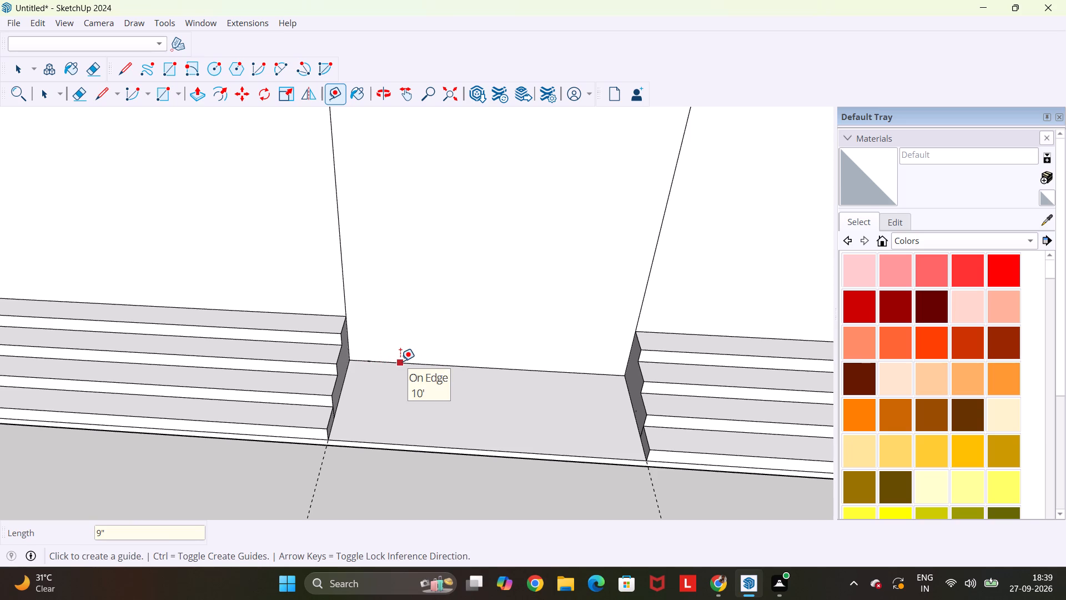
pyautogui.press('Escape')
# Measure the front wall's base edge between the two stairs.
pyautogui.click(347, 362)
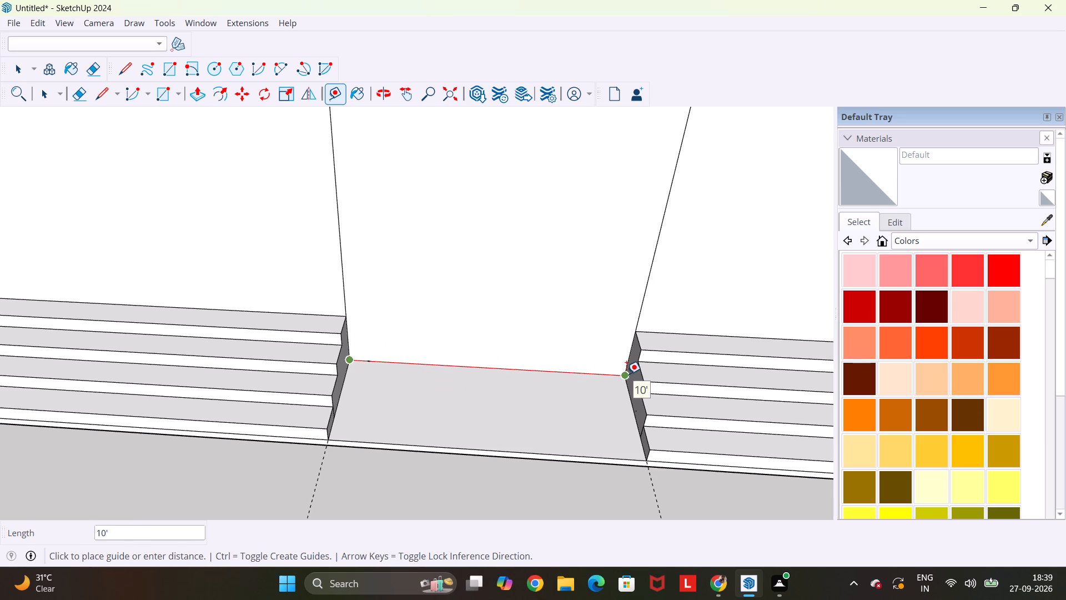
pyautogui.press('Escape')
pyautogui.press('space')
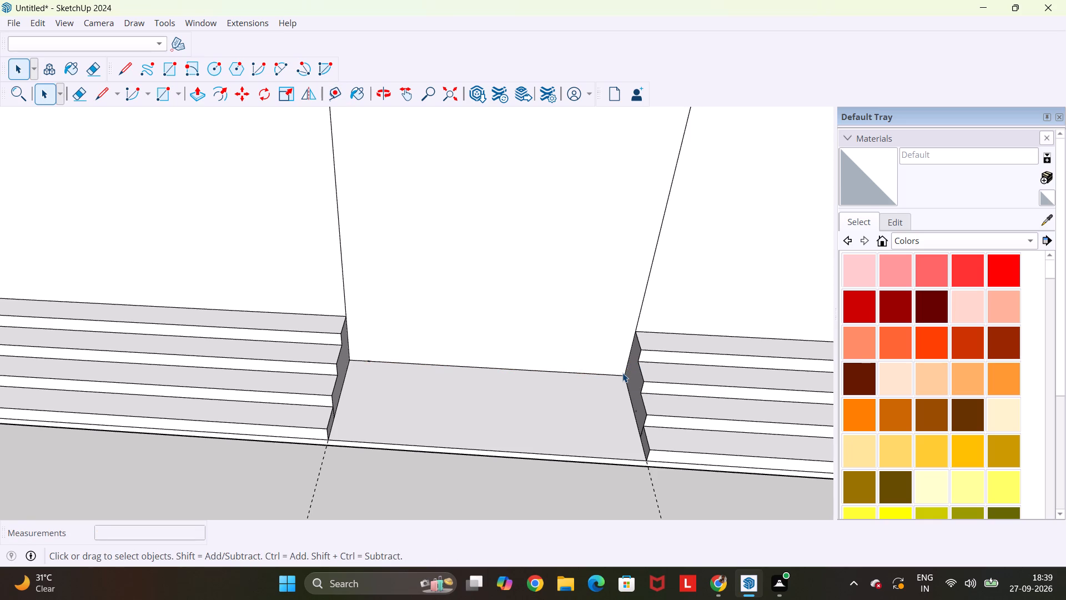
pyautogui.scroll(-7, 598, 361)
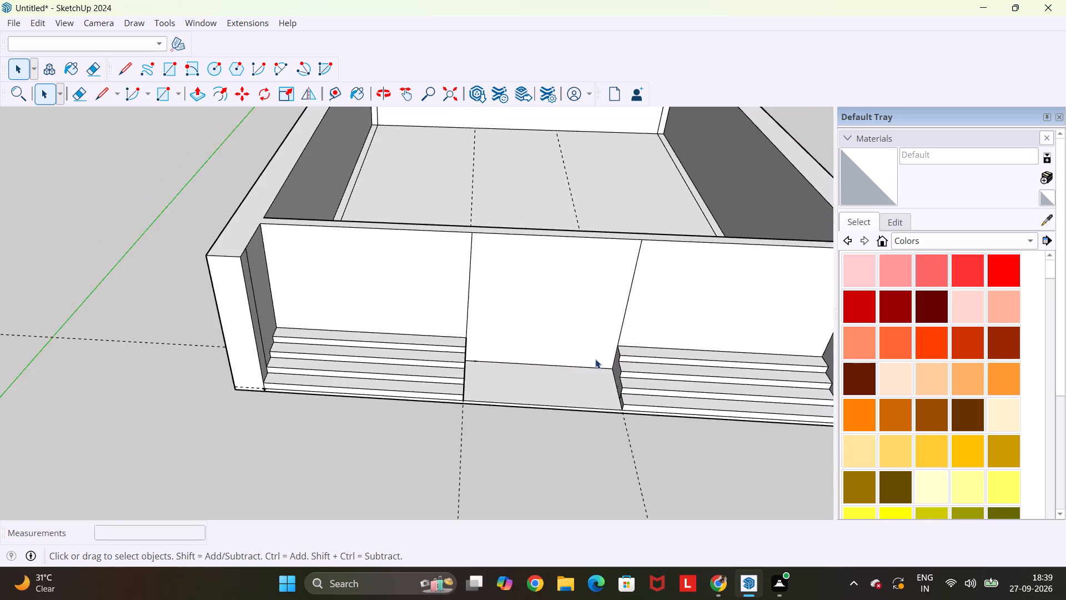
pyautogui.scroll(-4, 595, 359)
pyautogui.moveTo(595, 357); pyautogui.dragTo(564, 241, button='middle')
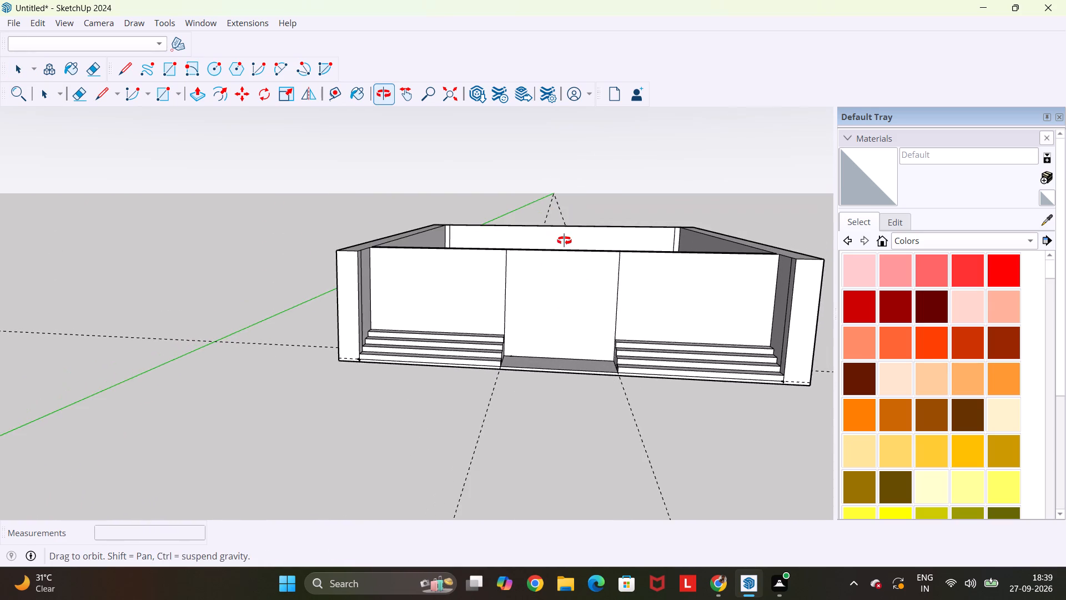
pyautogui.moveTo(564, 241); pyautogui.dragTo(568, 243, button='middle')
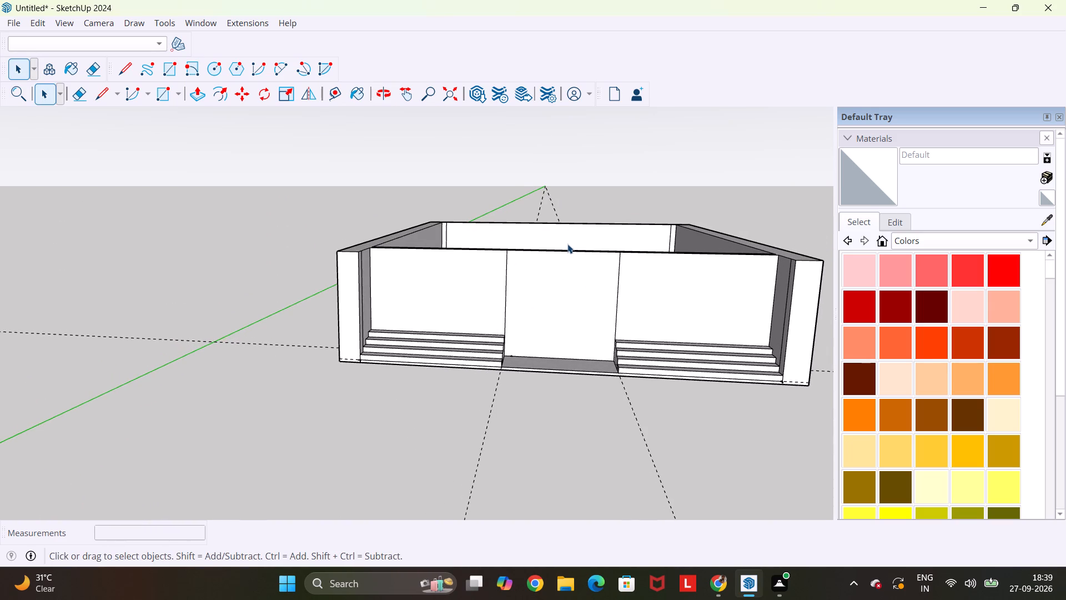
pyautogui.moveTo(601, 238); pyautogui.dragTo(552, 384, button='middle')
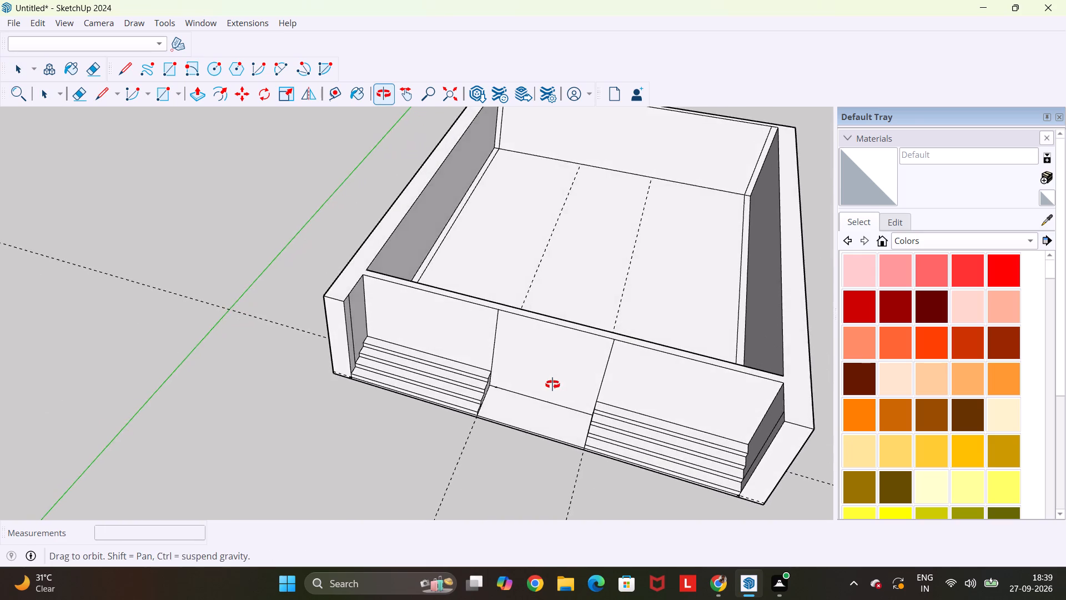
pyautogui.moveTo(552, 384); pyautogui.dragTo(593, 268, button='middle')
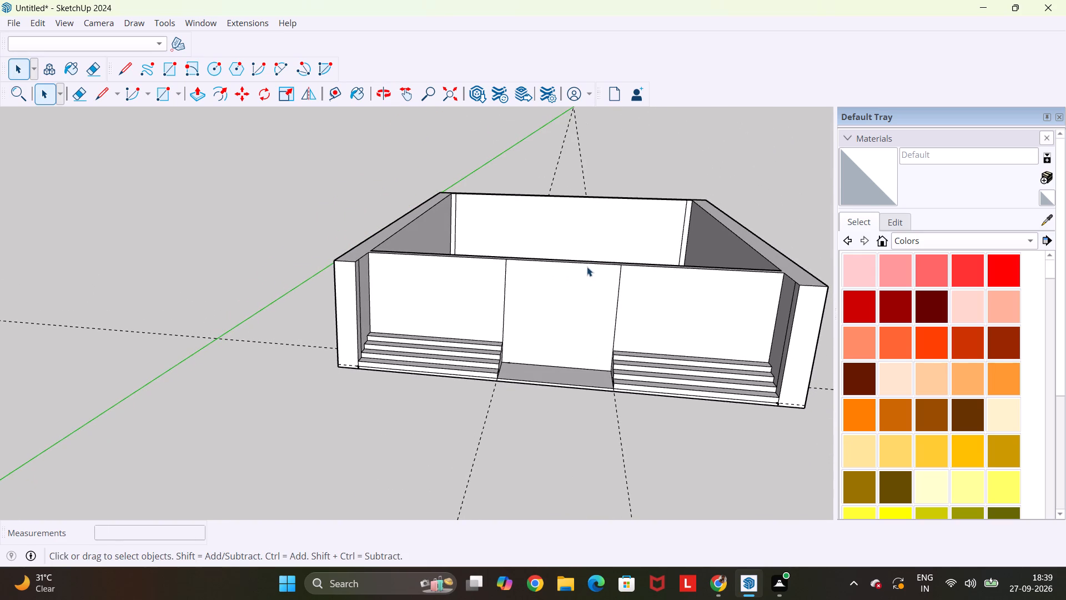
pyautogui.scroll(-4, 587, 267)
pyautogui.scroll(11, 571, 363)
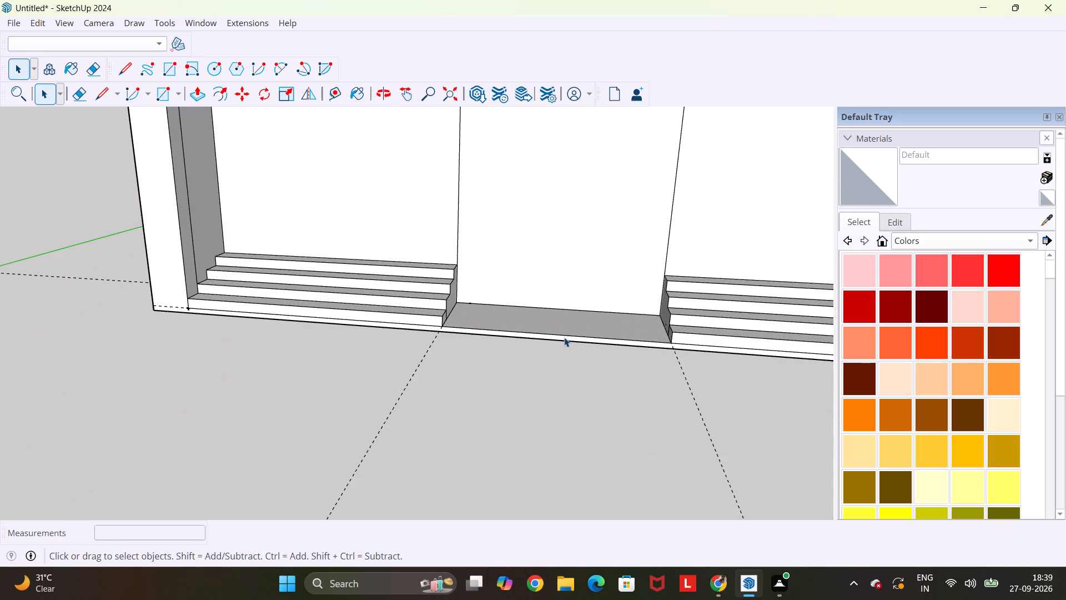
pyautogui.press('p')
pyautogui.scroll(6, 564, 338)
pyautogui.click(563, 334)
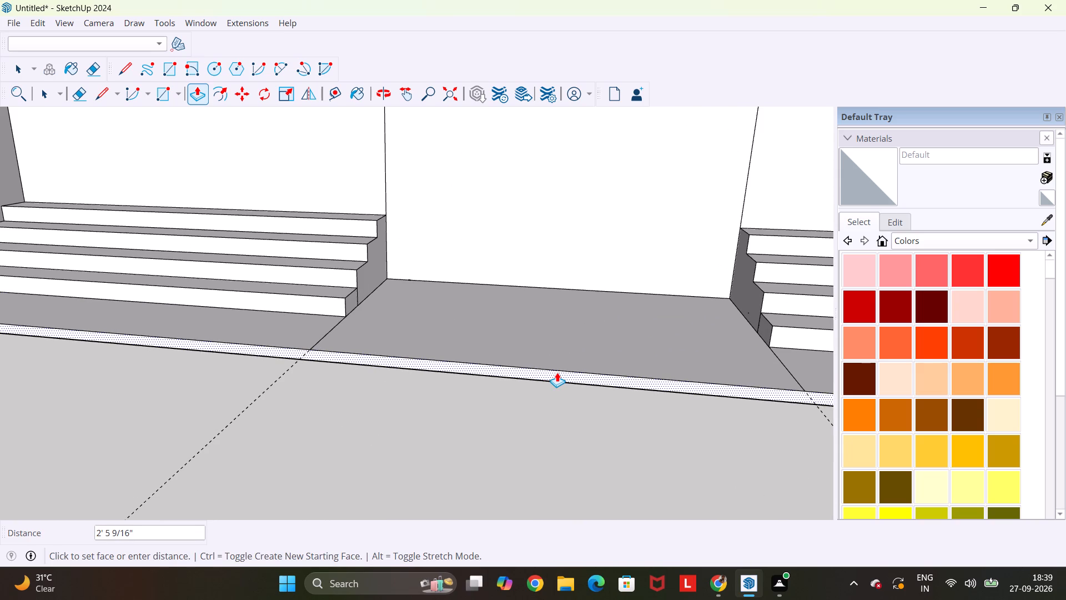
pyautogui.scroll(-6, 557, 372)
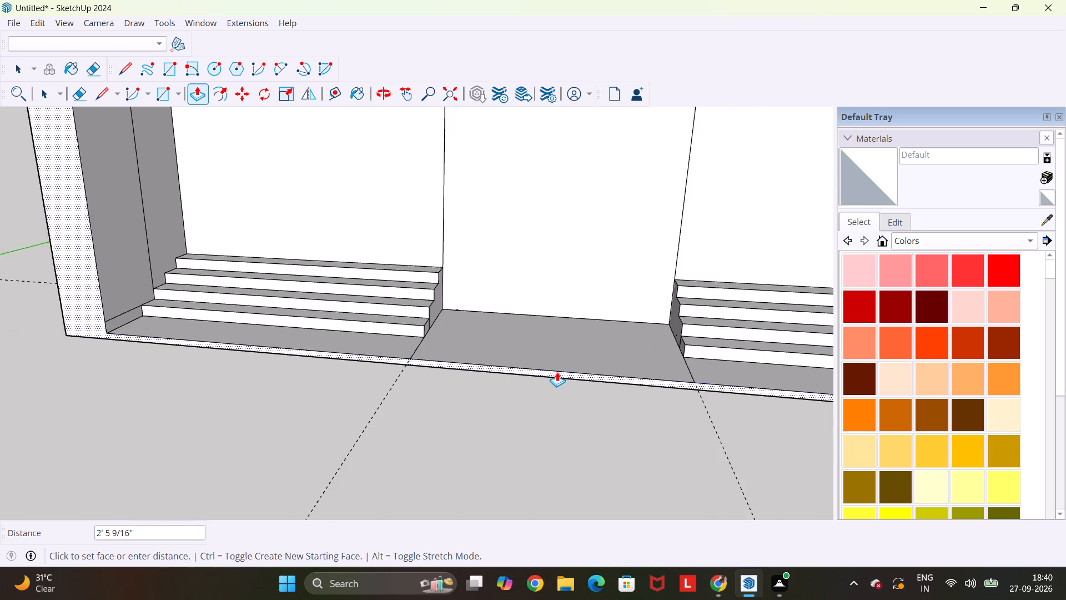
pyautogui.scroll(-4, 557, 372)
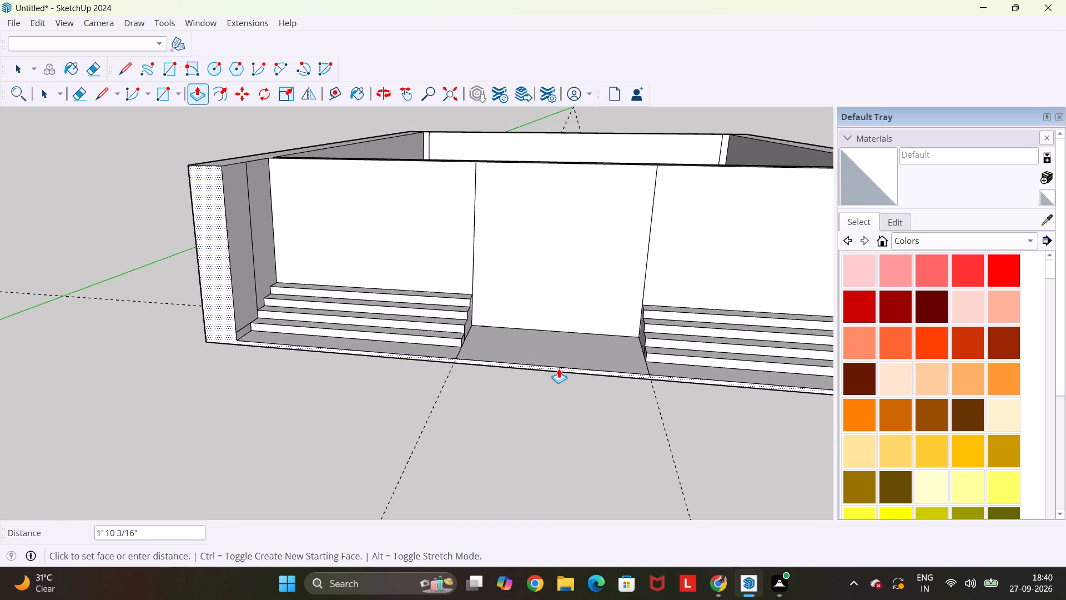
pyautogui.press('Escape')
# Draw a 2' line across the side wall's top, from the front wall's corner to the outer edge beside one stair.
pyautogui.moveTo(405, 306); pyautogui.dragTo(381, 428, button='middle')
pyautogui.scroll(5, 246, 123)
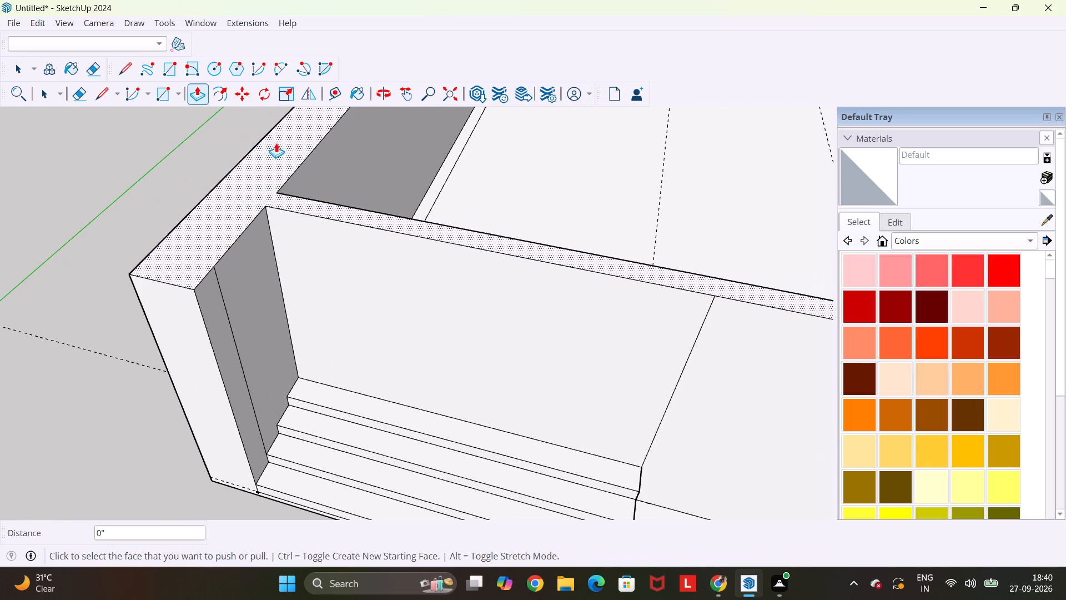
pyautogui.press('l')
pyautogui.click(267, 205)
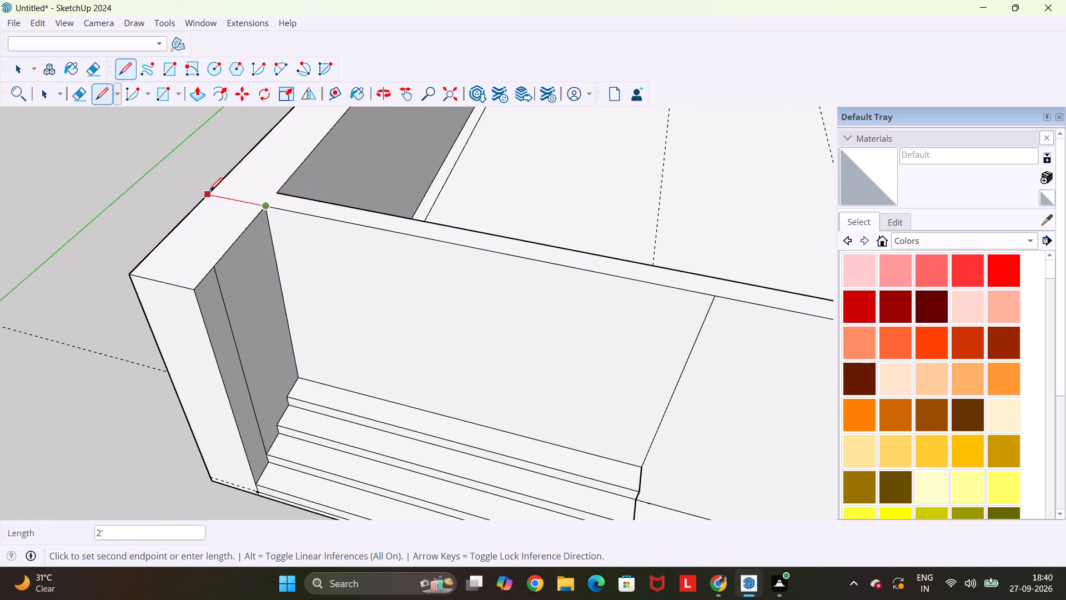
pyautogui.click(208, 195)
pyautogui.press('Escape')
pyautogui.press('c')
# Push the separated top face of the side wall beside the stair down 5' 7 1/2".
pyautogui.scroll(-4, 227, 192)
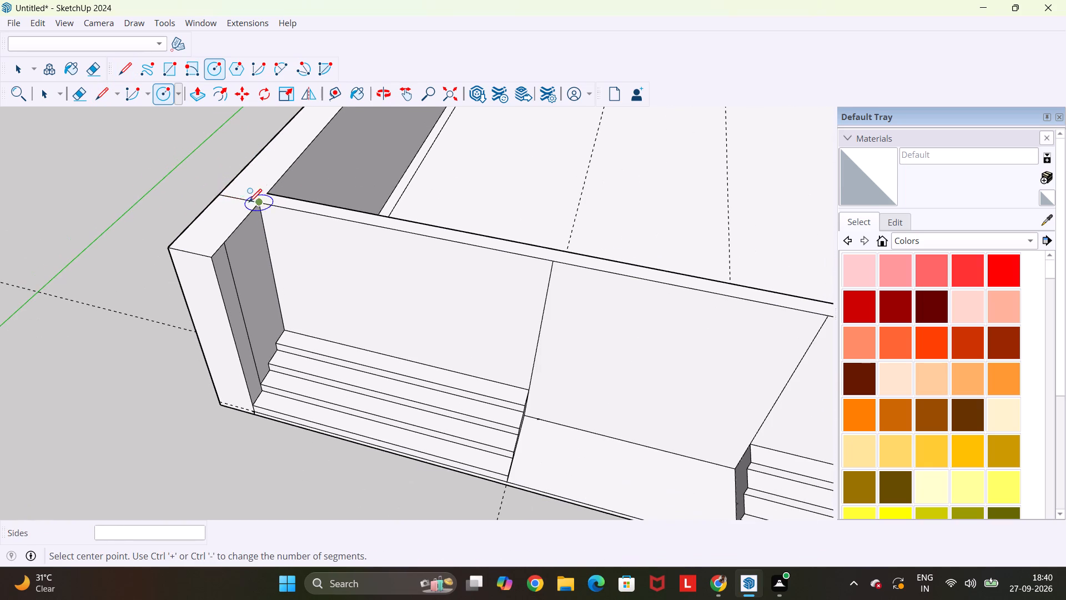
pyautogui.press('p')
pyautogui.click(219, 221)
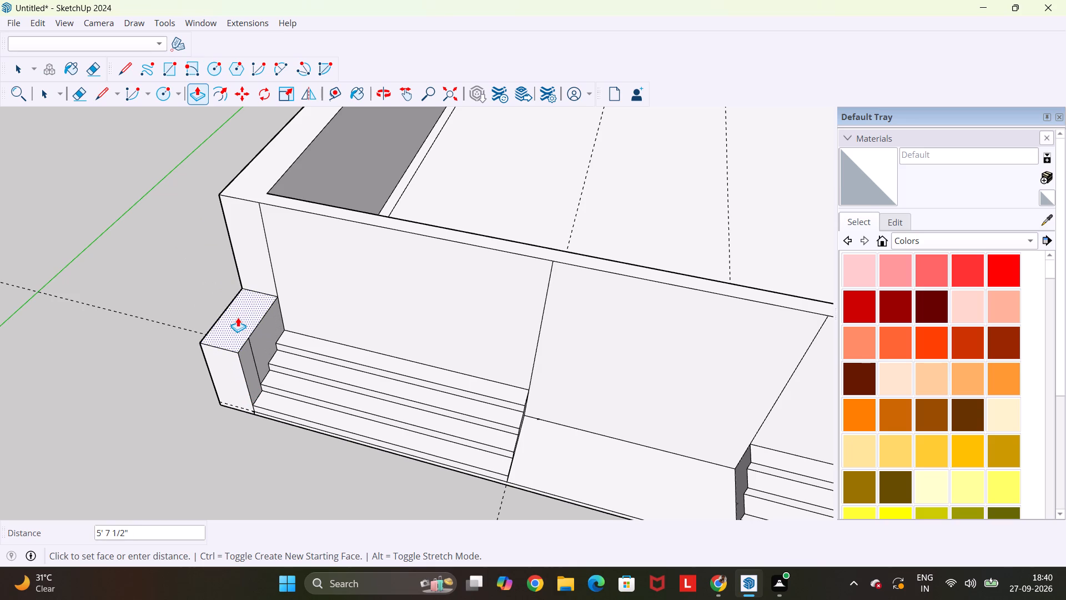
pyautogui.click(238, 317)
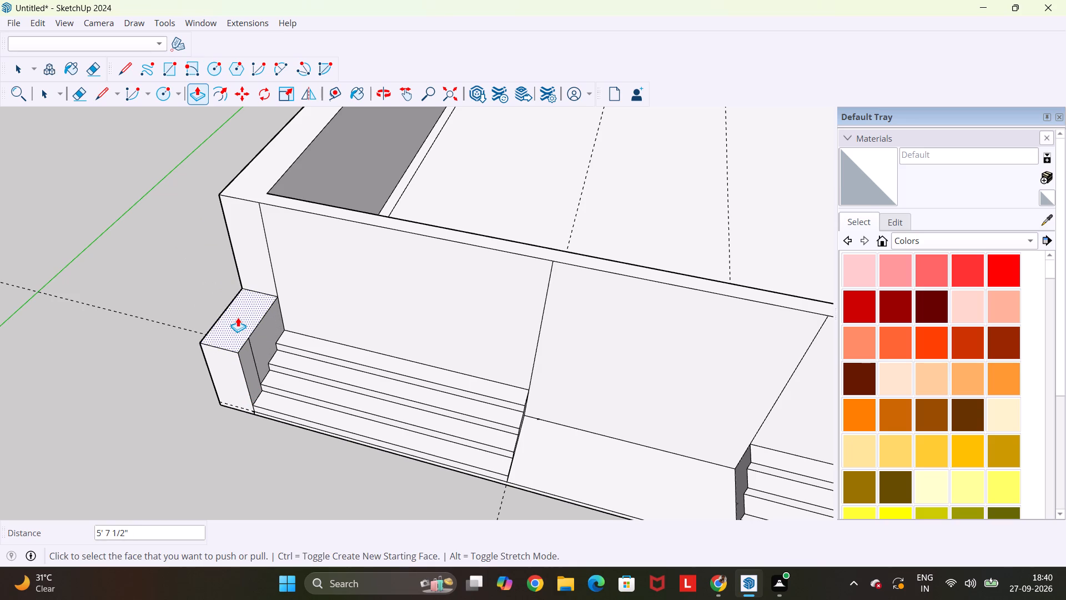
pyautogui.press('Escape')
# Measure the height of the lowered side wall beside the stair, from its front base edge to its top.
pyautogui.scroll(1, 256, 377)
pyautogui.moveTo(262, 368); pyautogui.dragTo(167, 364, button='middle')
pyautogui.scroll(6, 264, 325)
pyautogui.scroll(1, 310, 292)
pyautogui.scroll(-7, 310, 292)
pyautogui.press('space')
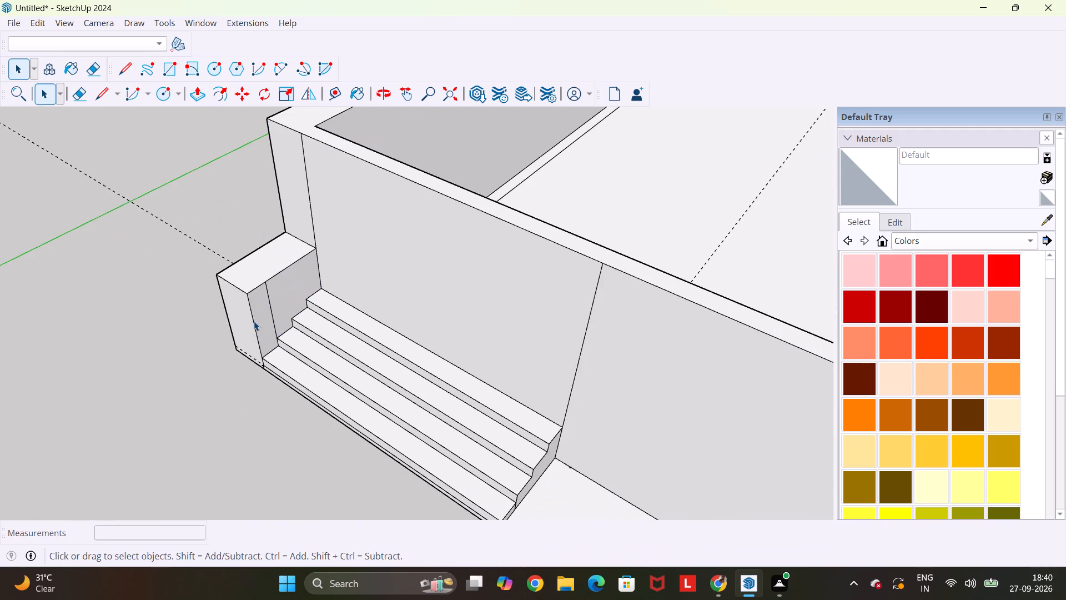
pyautogui.press('t')
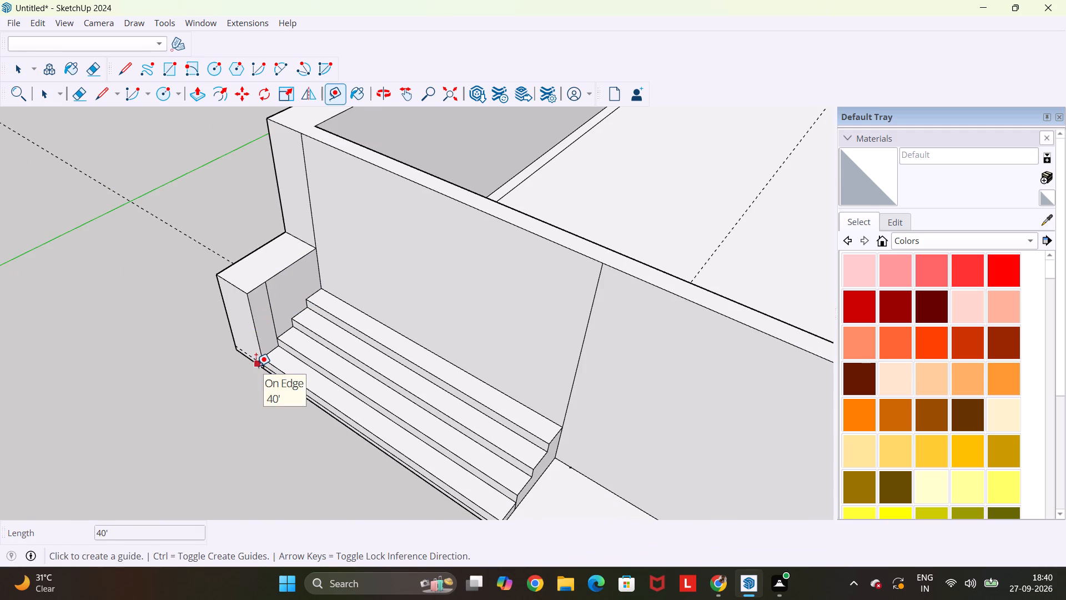
pyautogui.click(256, 366)
pyautogui.scroll(3, 258, 308)
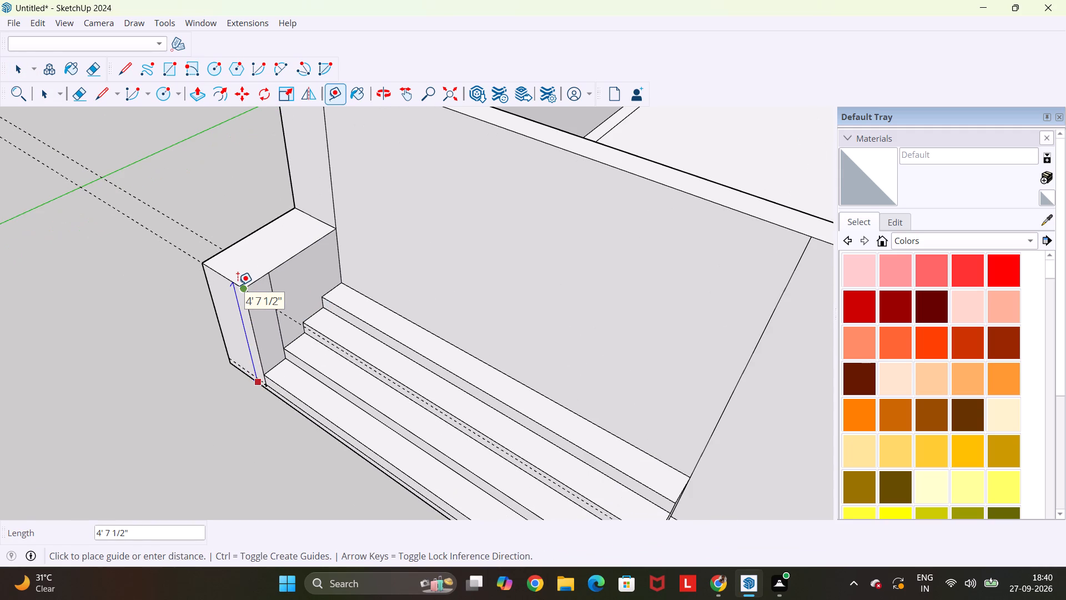
pyautogui.press('Escape')
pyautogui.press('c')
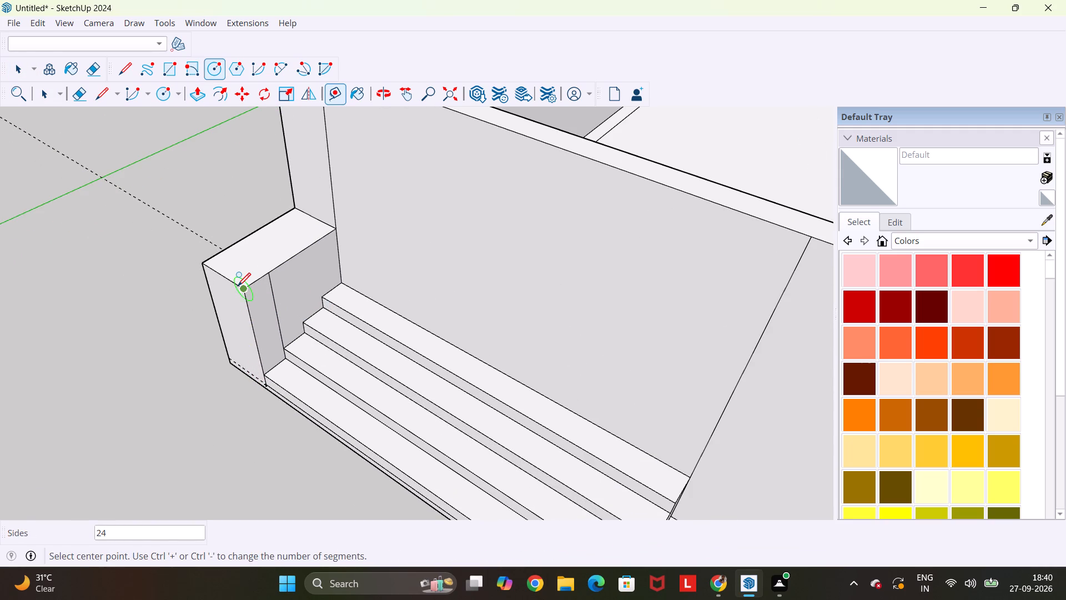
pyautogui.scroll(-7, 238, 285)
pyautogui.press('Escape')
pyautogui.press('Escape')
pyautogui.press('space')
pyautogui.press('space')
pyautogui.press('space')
# Draw a 2' line across the opposite side wall's top, from the front wall's corner to the outer edge beside the other stair.
pyautogui.scroll(-3, 337, 322)
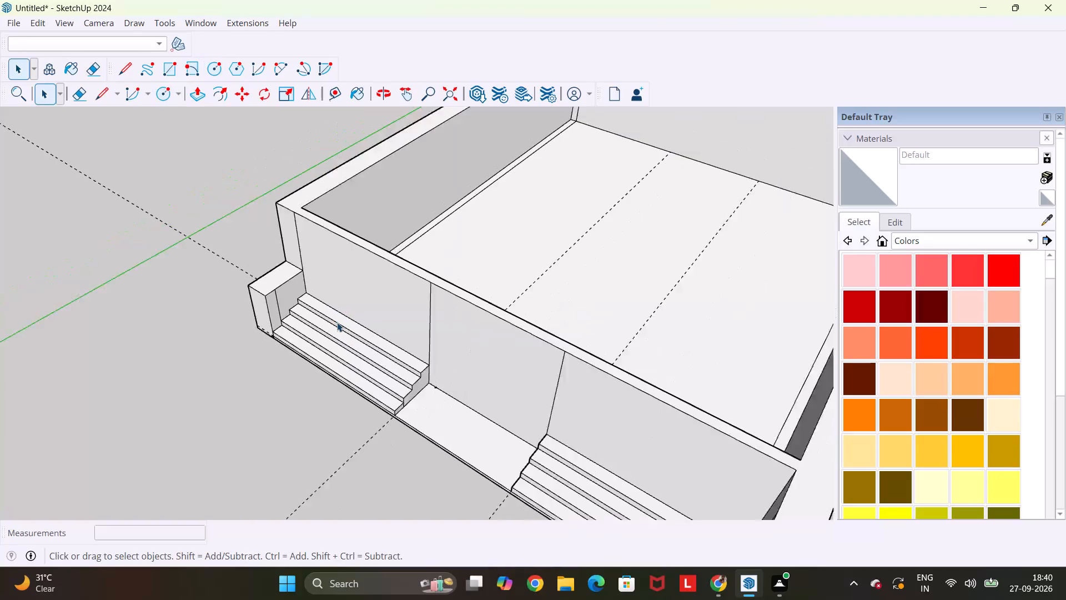
pyautogui.scroll(-3, 337, 322)
pyautogui.press('l')
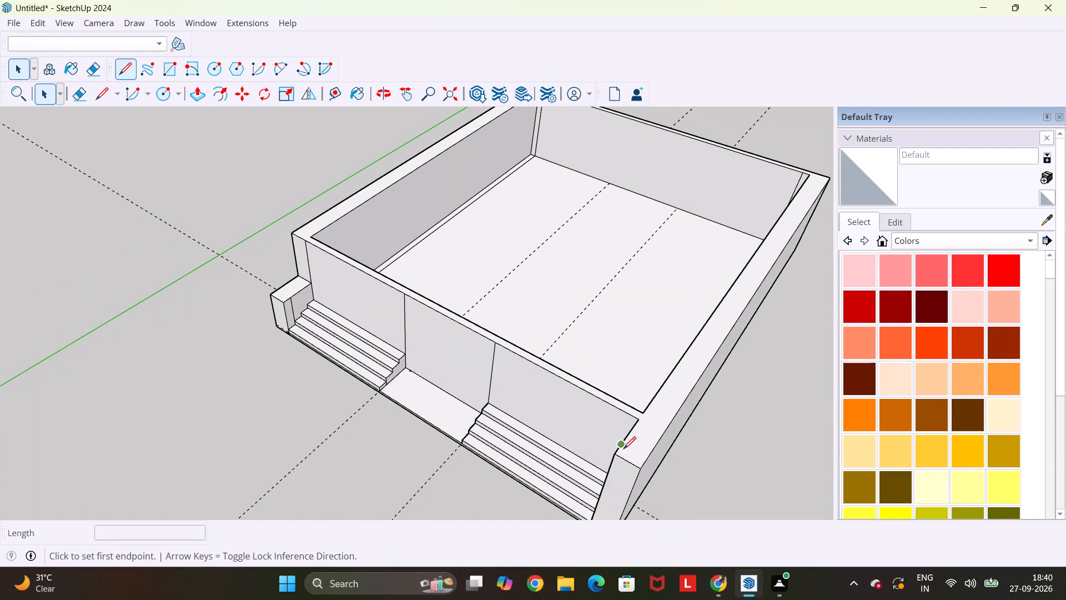
pyautogui.click(636, 421)
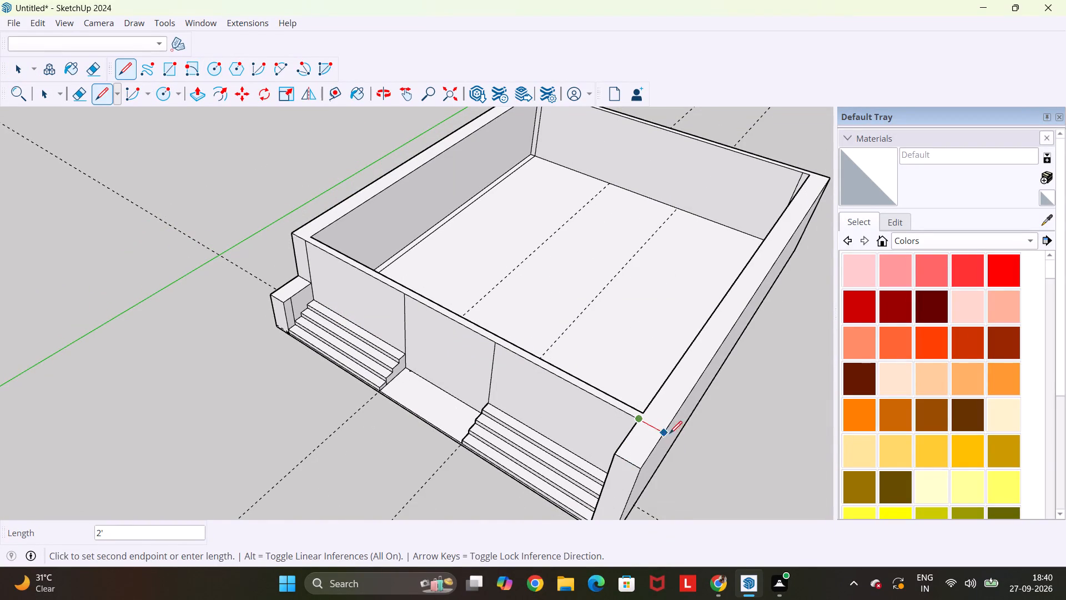
pyautogui.click(666, 432)
# Push the separated top face of the side wall beside the other stair down 6' 11 1/2".
pyautogui.press('p')
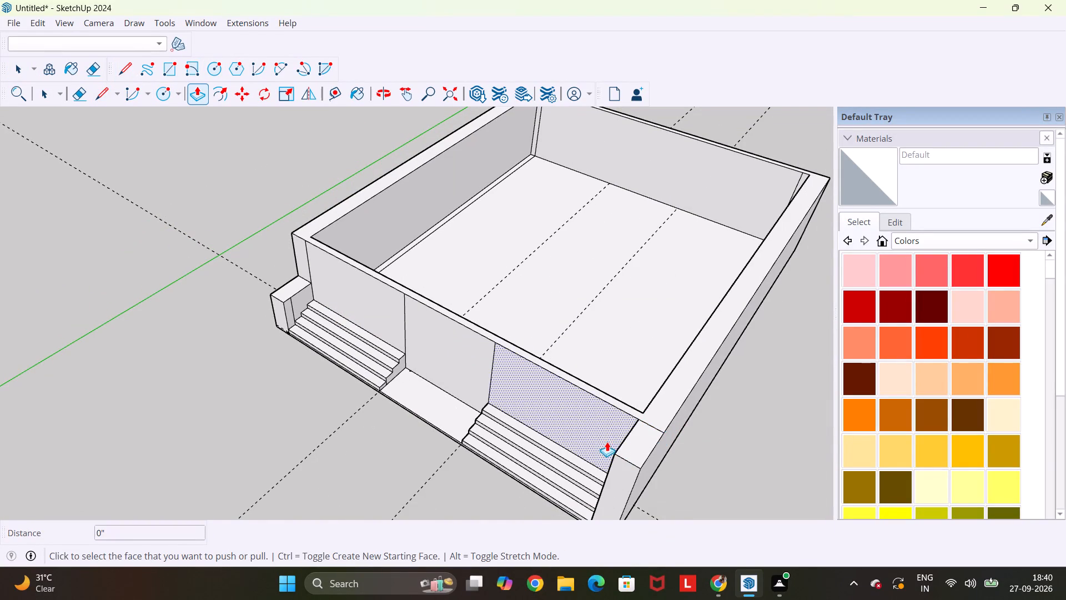
pyautogui.click(633, 436)
pyautogui.moveTo(616, 489); pyautogui.dragTo(616, 495)
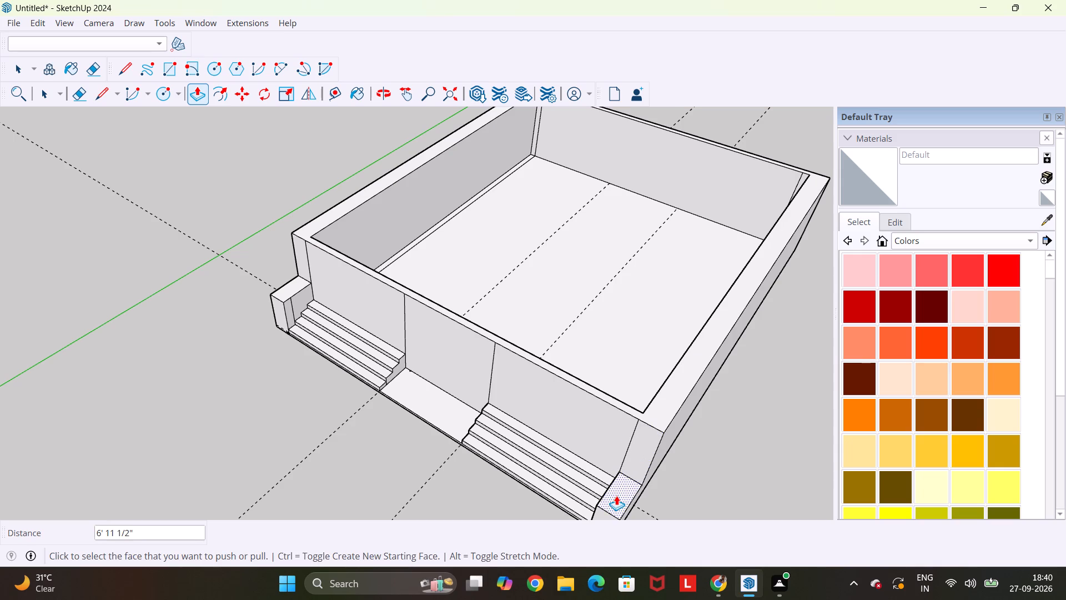
# Push that same lowered side wall's top face down a further 1' 1/2", level with the stair's top step.
pyautogui.moveTo(622, 478); pyautogui.dragTo(845, 369, button='middle')
pyautogui.scroll(3, 688, 340)
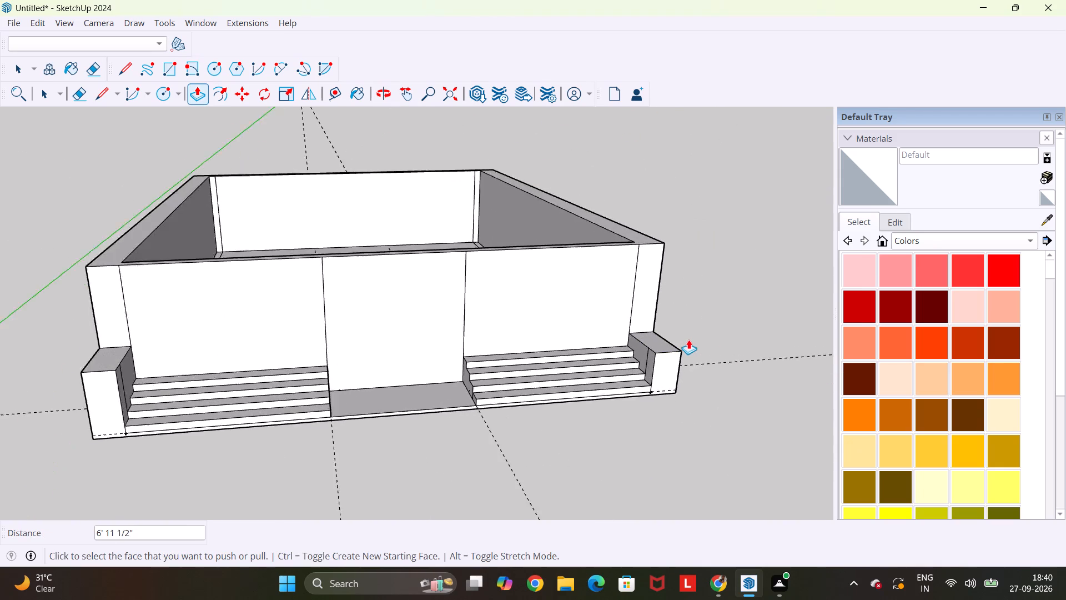
pyautogui.scroll(2, 688, 339)
pyautogui.click(644, 332)
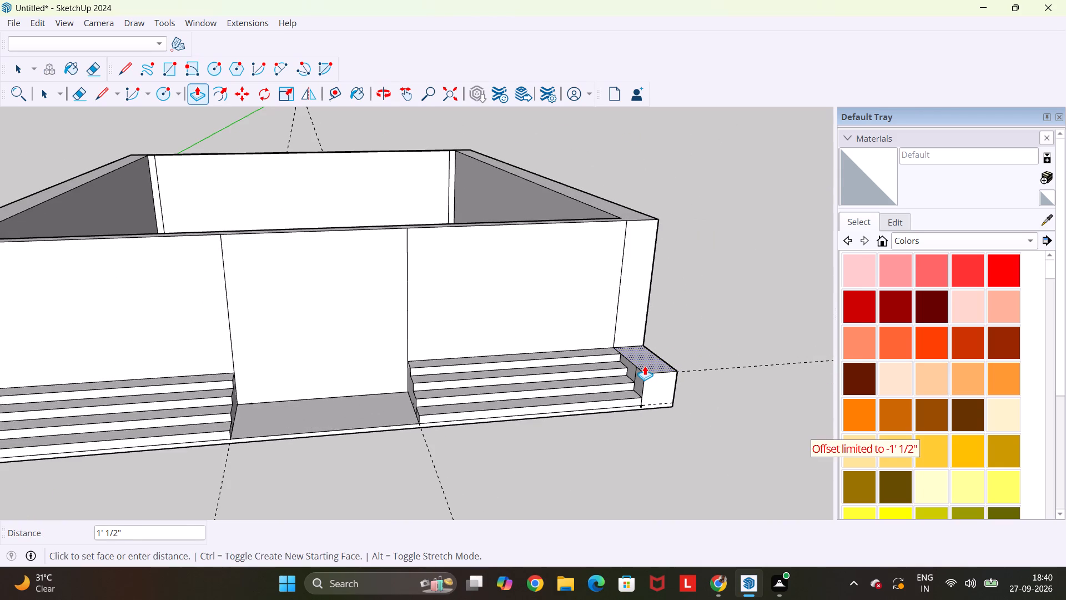
pyautogui.click(645, 366)
# Push the first lowered side wall's top face down a further 2' 4 1/2", level with its stair's top step.
pyautogui.scroll(-5, 627, 359)
pyautogui.scroll(5, 203, 353)
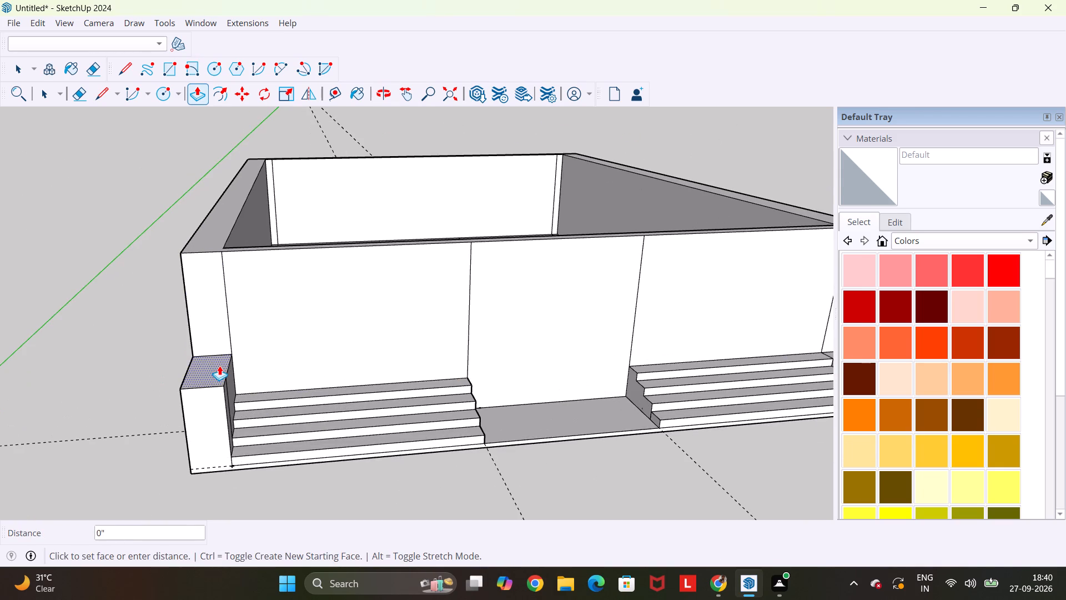
pyautogui.click(219, 366)
pyautogui.click(222, 417)
# Erase the four vertical edges dividing the front wall's outer face behind and between the stairs.
pyautogui.scroll(-1, 415, 406)
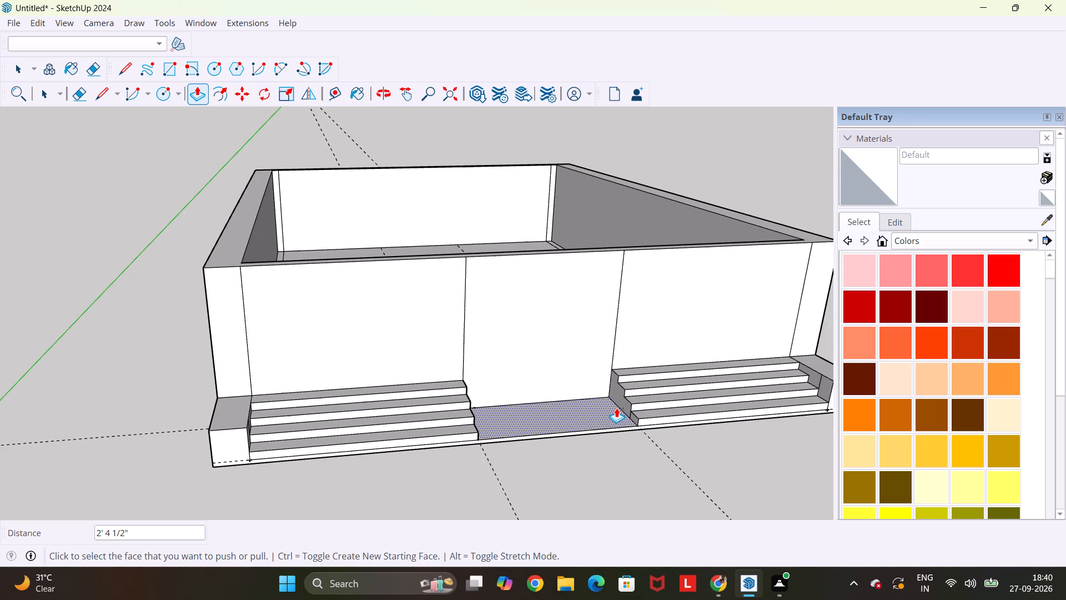
pyautogui.moveTo(616, 408); pyautogui.dragTo(447, 413, button='middle')
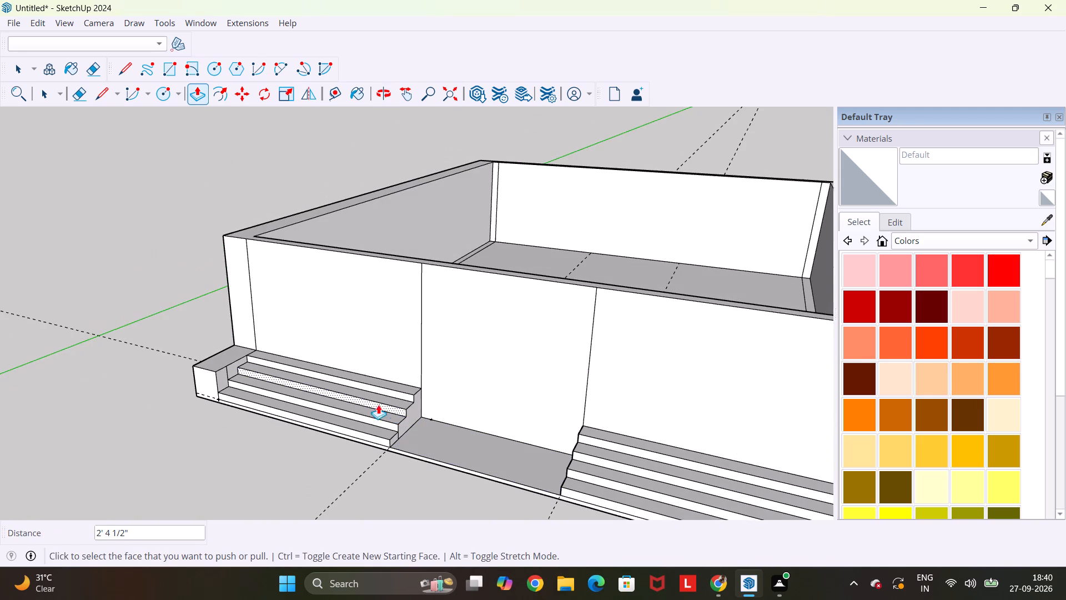
pyautogui.moveTo(386, 428); pyautogui.dragTo(488, 416, button='middle')
pyautogui.press('space')
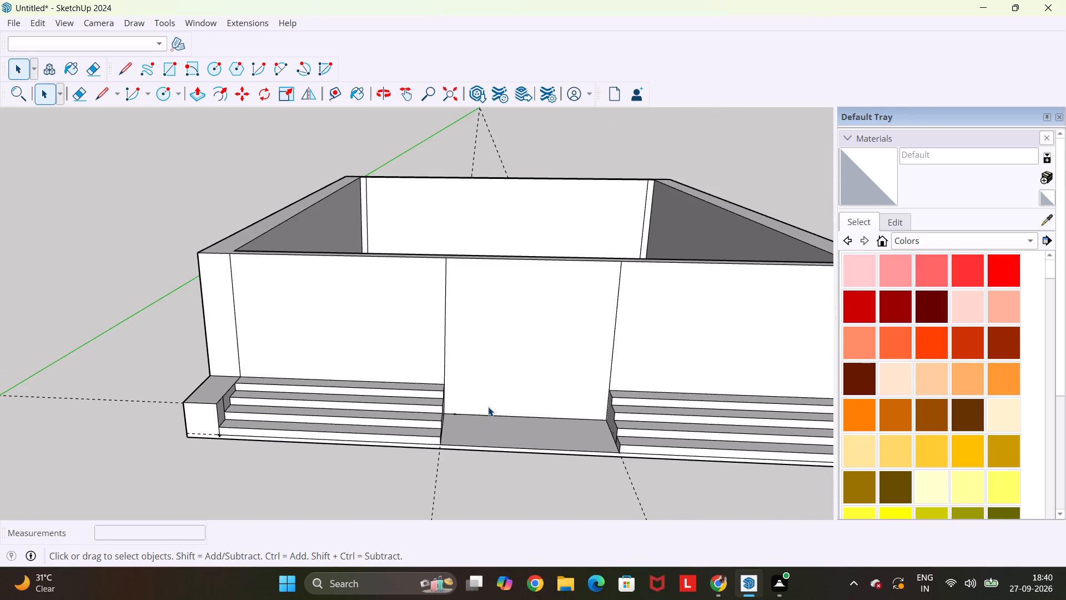
pyautogui.press('e')
pyautogui.moveTo(223, 321); pyautogui.dragTo(632, 301)
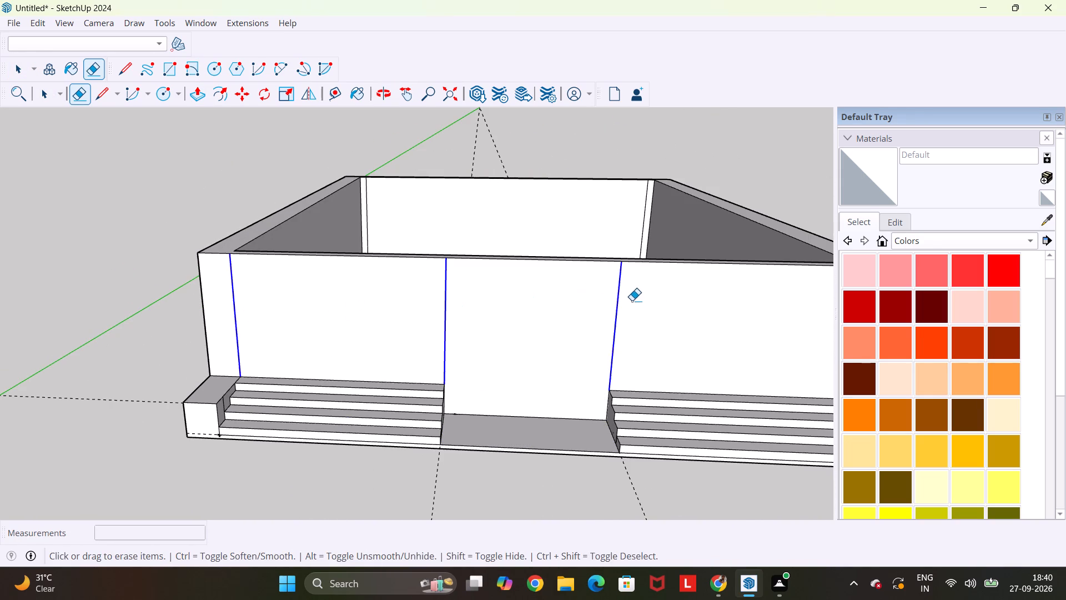
pyautogui.moveTo(632, 301); pyautogui.dragTo(659, 305)
pyautogui.scroll(-8, 663, 311)
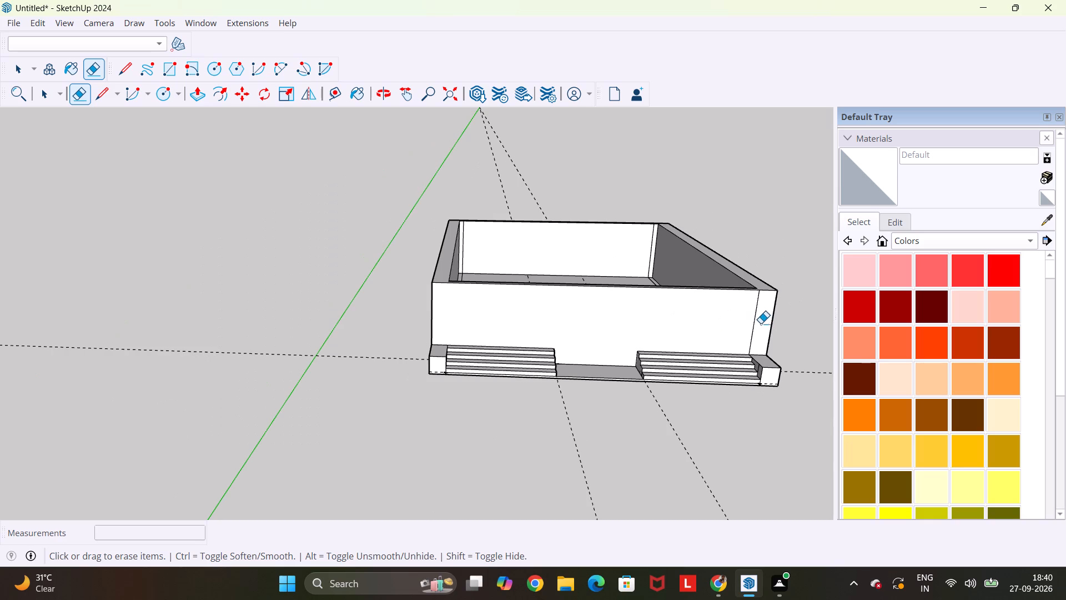
pyautogui.click(757, 322)
# Draw a 10' vertical line up the front wall from the guide point beside the first stair to the wall's top edge.
pyautogui.moveTo(614, 351); pyautogui.dragTo(502, 376, button='middle')
pyautogui.scroll(3, 515, 381)
pyautogui.press('l')
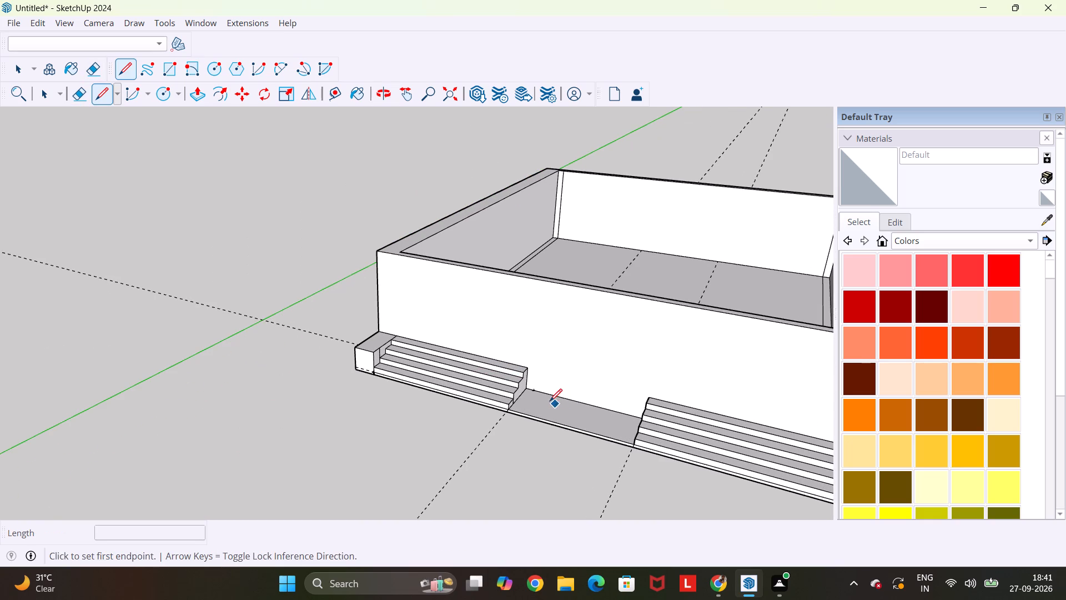
pyautogui.click(534, 392)
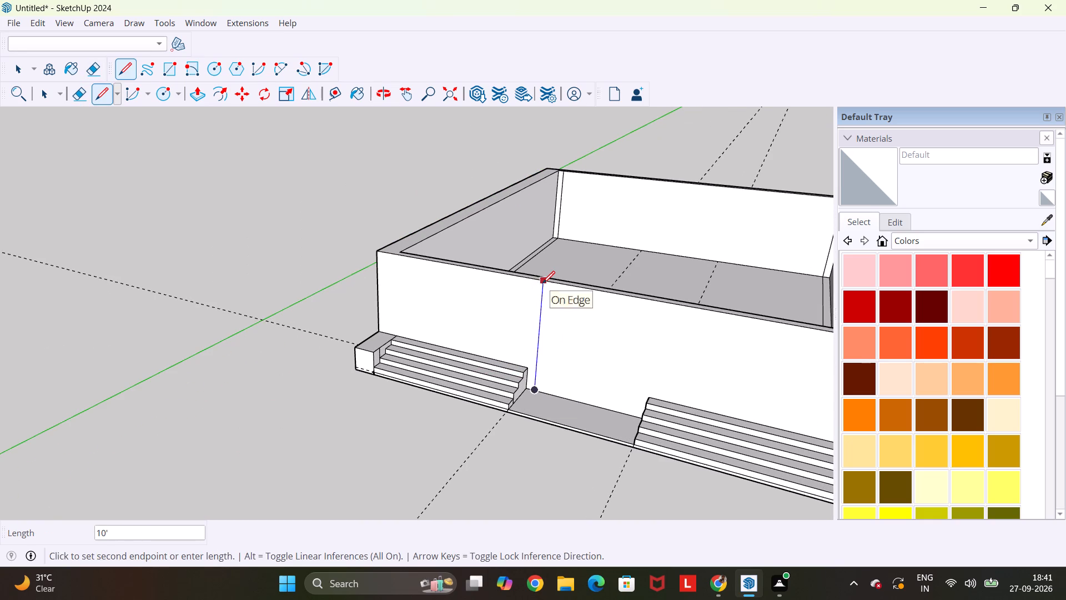
pyautogui.click(542, 283)
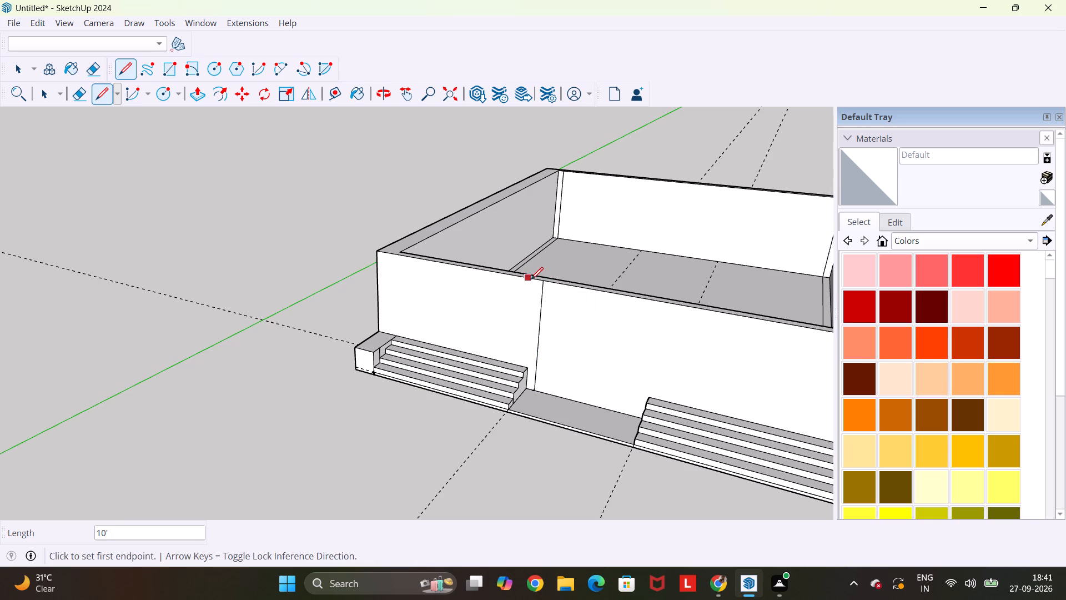
# Draw an 8' vertical line from the first stair's upper inner rear corner to the front wall's top edge.
pyautogui.scroll(9, 534, 281)
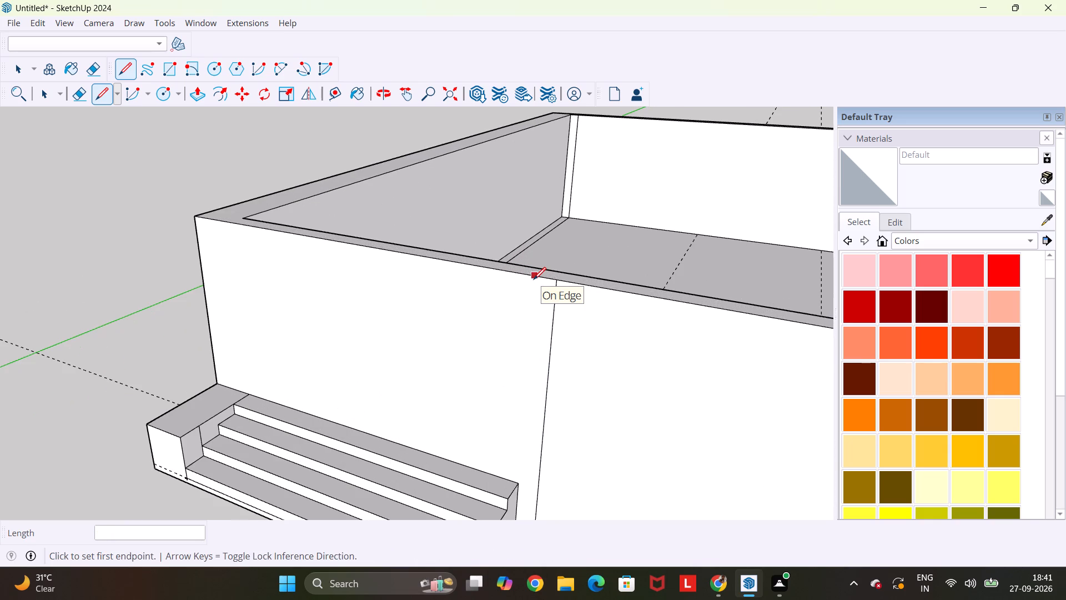
pyautogui.press('Escape')
pyautogui.click(515, 486)
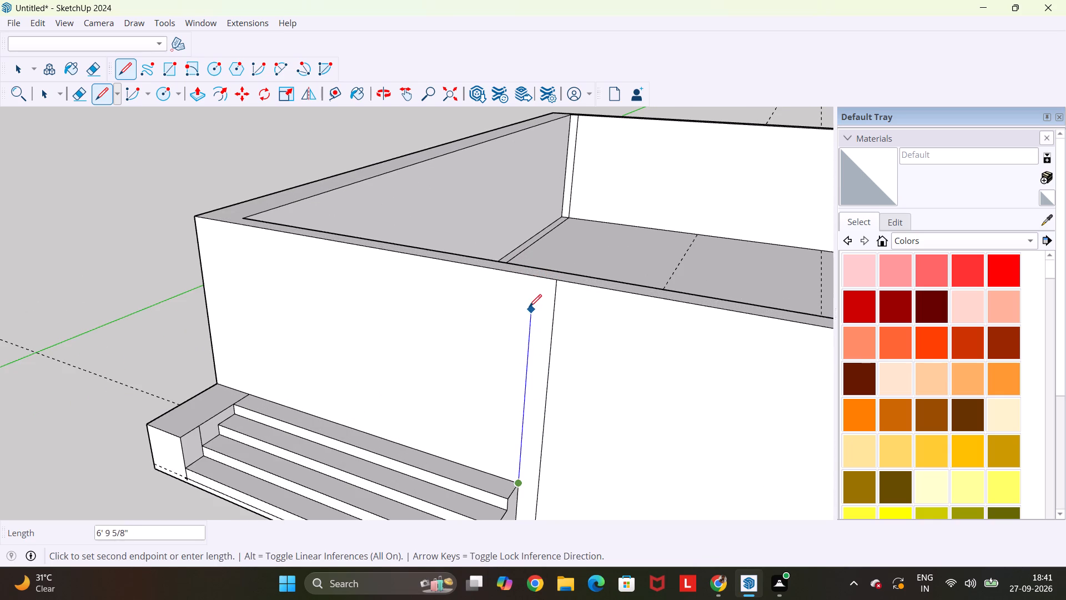
pyautogui.click(536, 277)
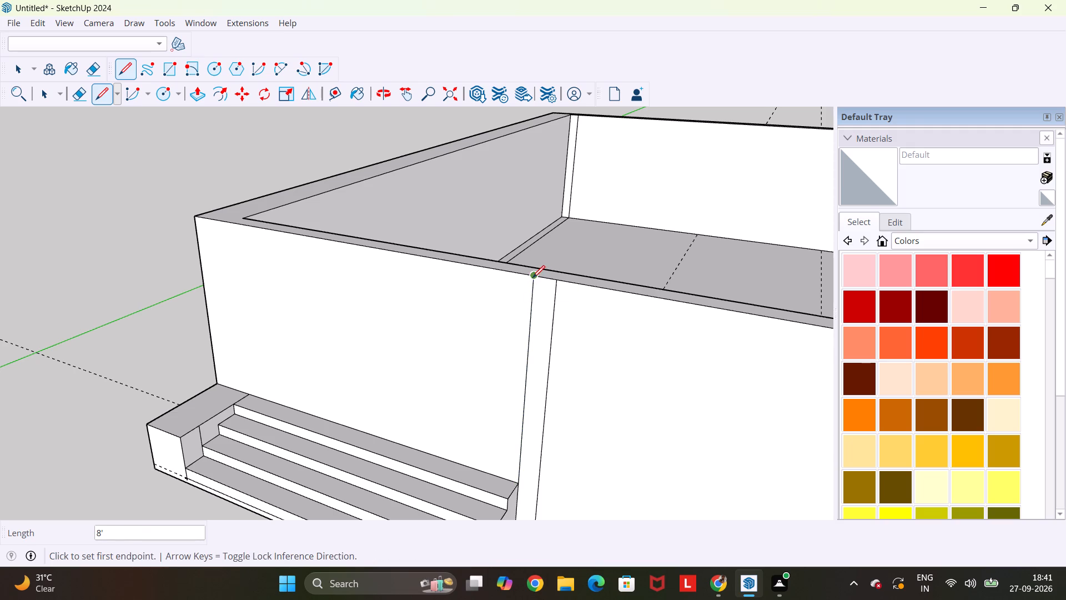
# Measure the spacing between the two vertical lines on the front wall beside the first stair.
pyautogui.press('t')
pyautogui.click(529, 303)
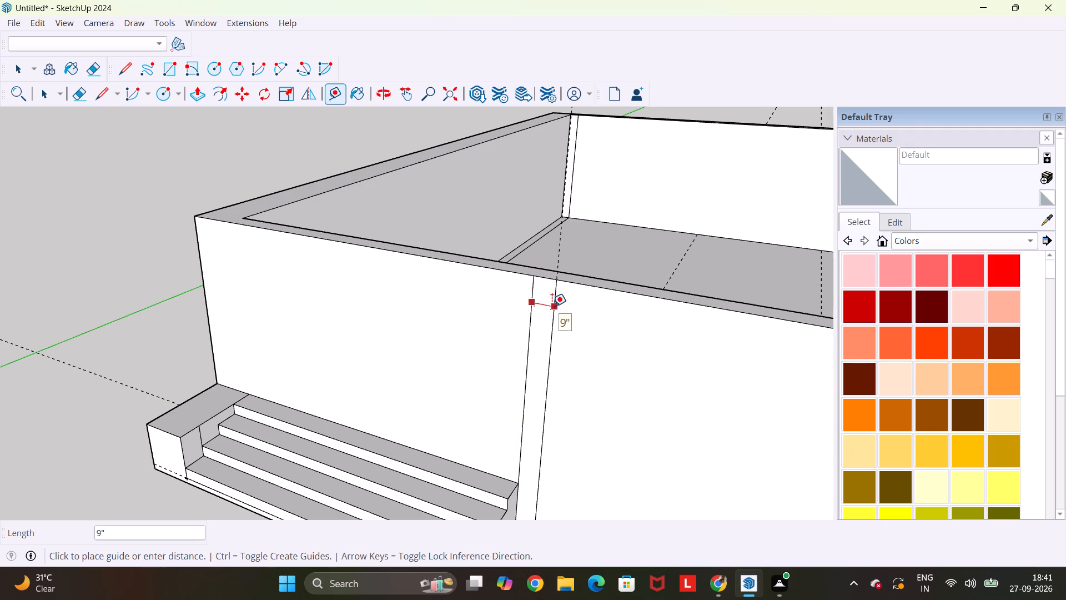
pyautogui.press('Escape')
pyautogui.press('x')
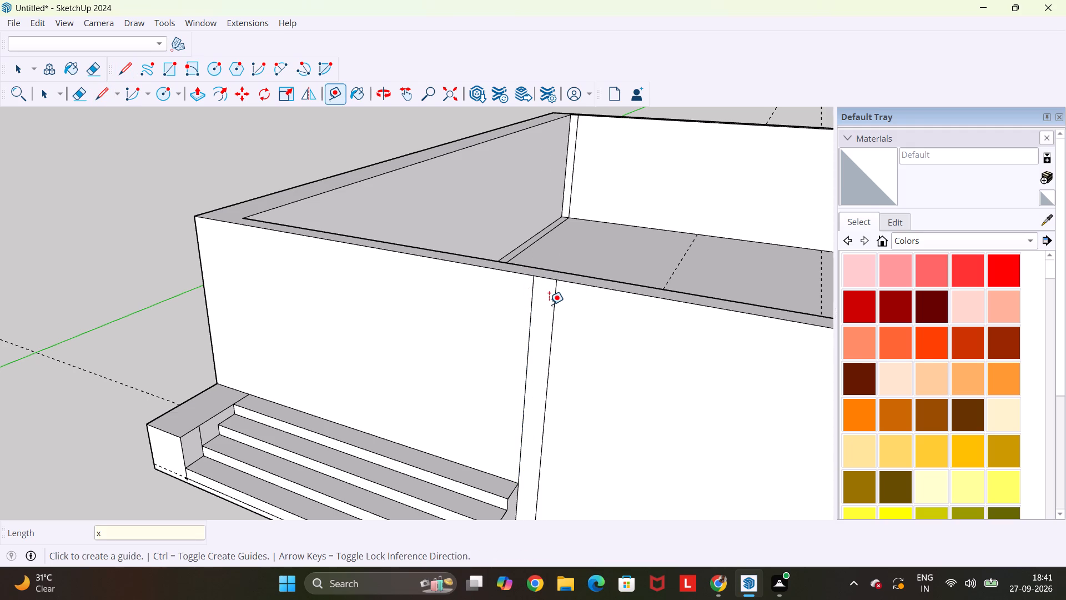
# Draw a 10' vertical line from the other stair's inner rear base corner to the front wall's top edge.
pyautogui.scroll(-4, 549, 304)
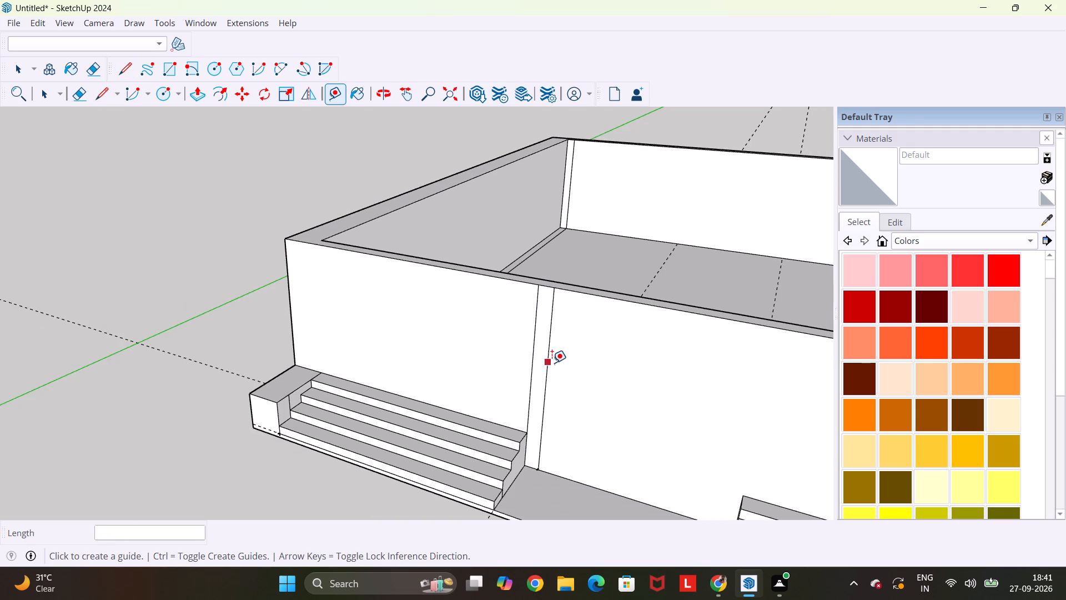
pyautogui.moveTo(577, 304); pyautogui.dragTo(595, 303, button='middle')
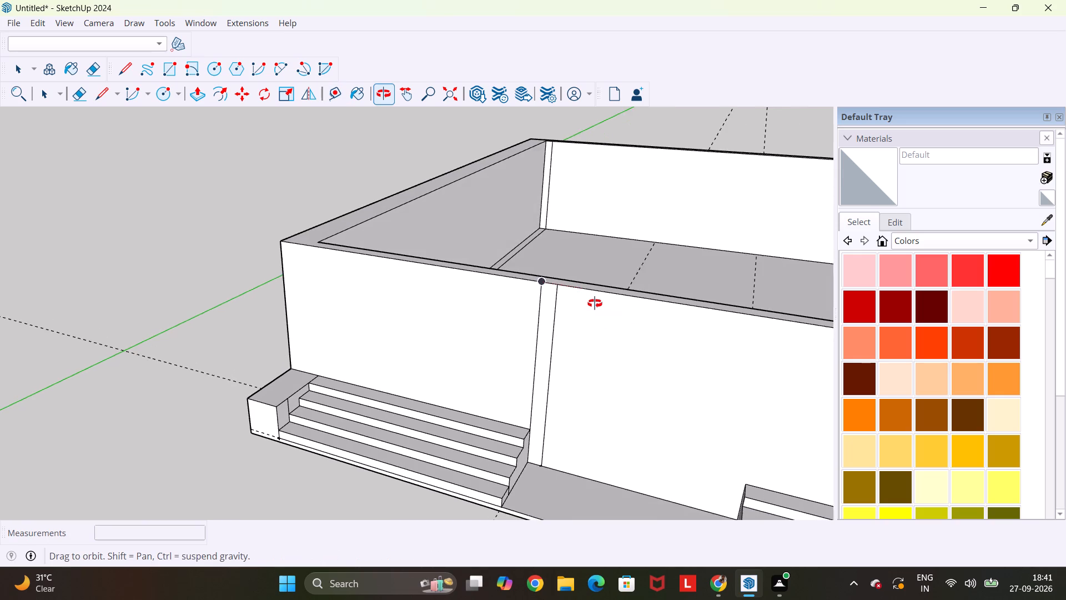
pyautogui.moveTo(595, 303); pyautogui.dragTo(626, 316, button='middle')
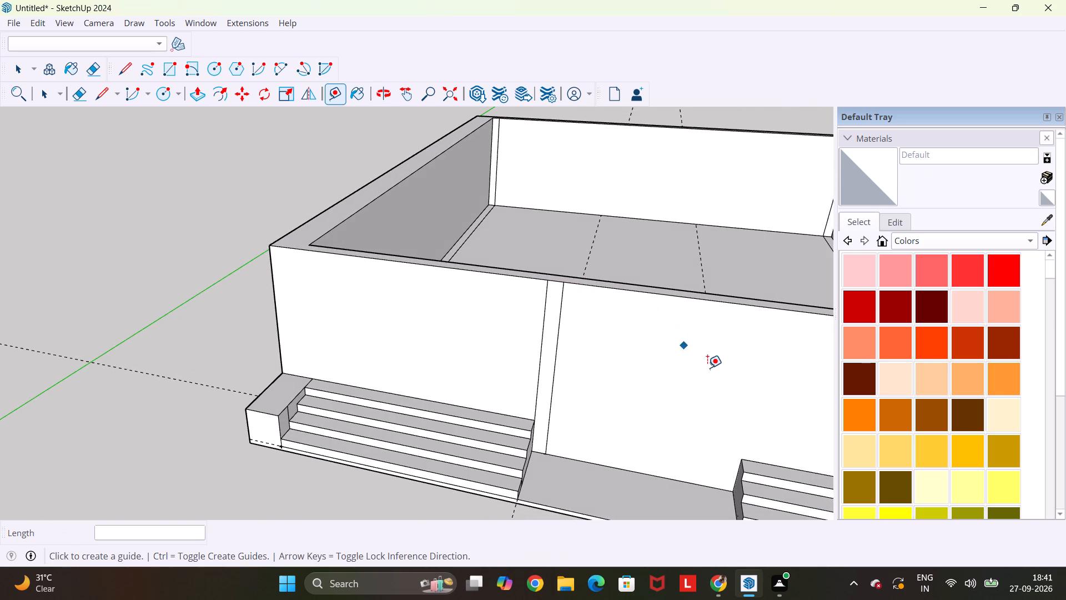
pyautogui.press('l')
pyautogui.click(734, 492)
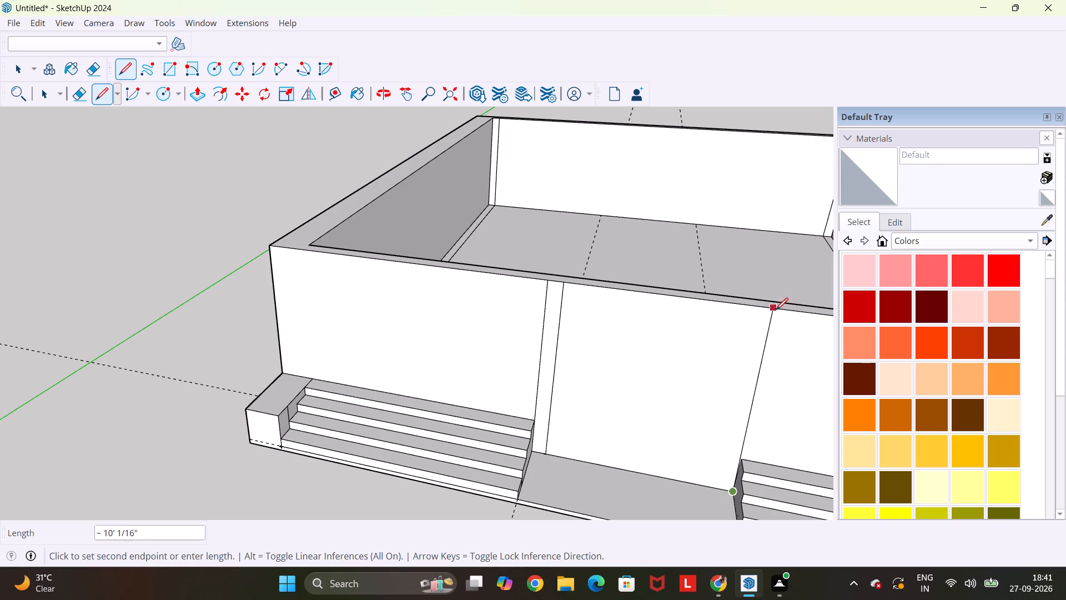
pyautogui.click(778, 308)
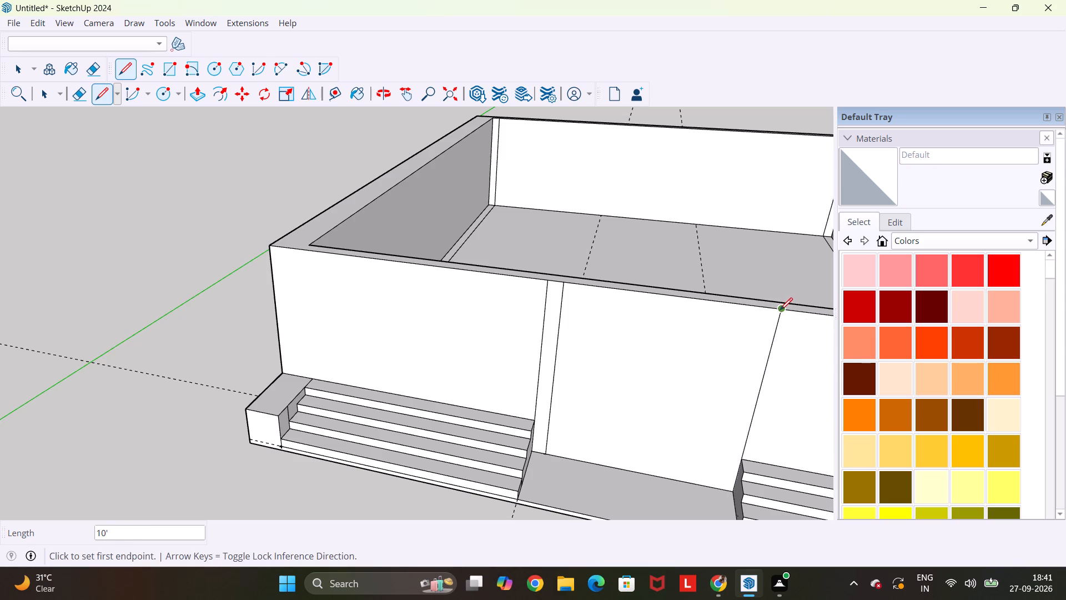
# Draw a 9" line along the front wall's top edge from the new vertical line's upper end towards the first stair.
pyautogui.click(781, 311)
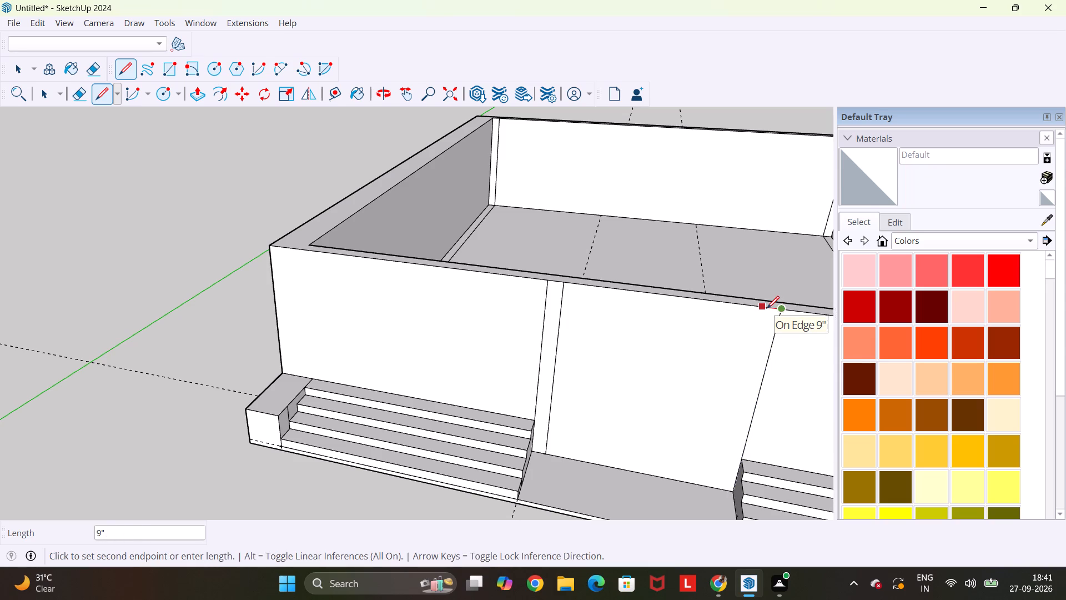
pyautogui.click(760, 304)
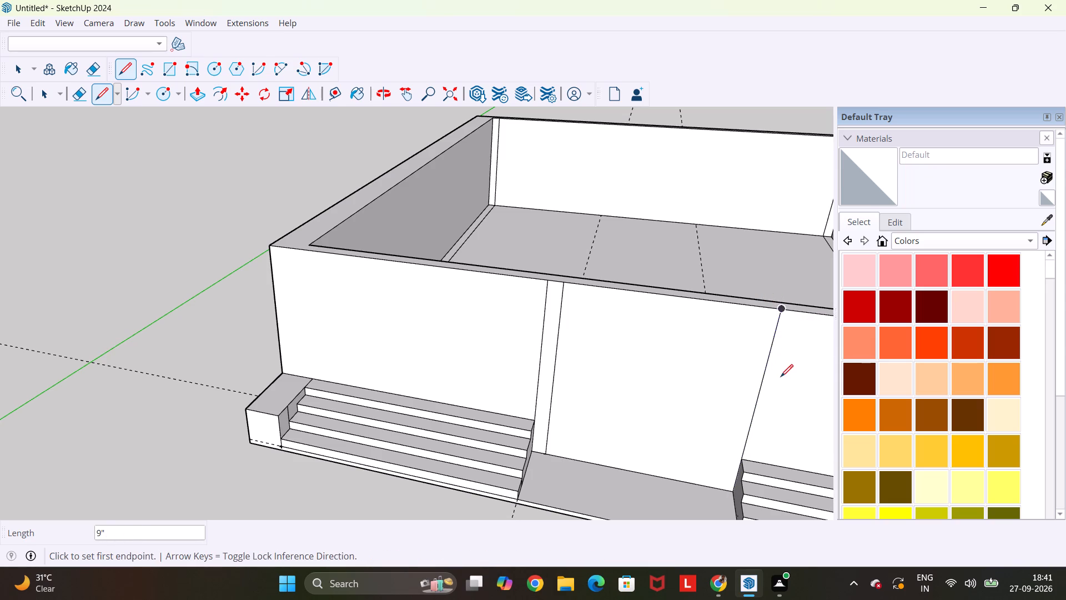
# Draw a 10' vertical line from the free end of the 9" line down to the front wall's base edge.
pyautogui.click(762, 306)
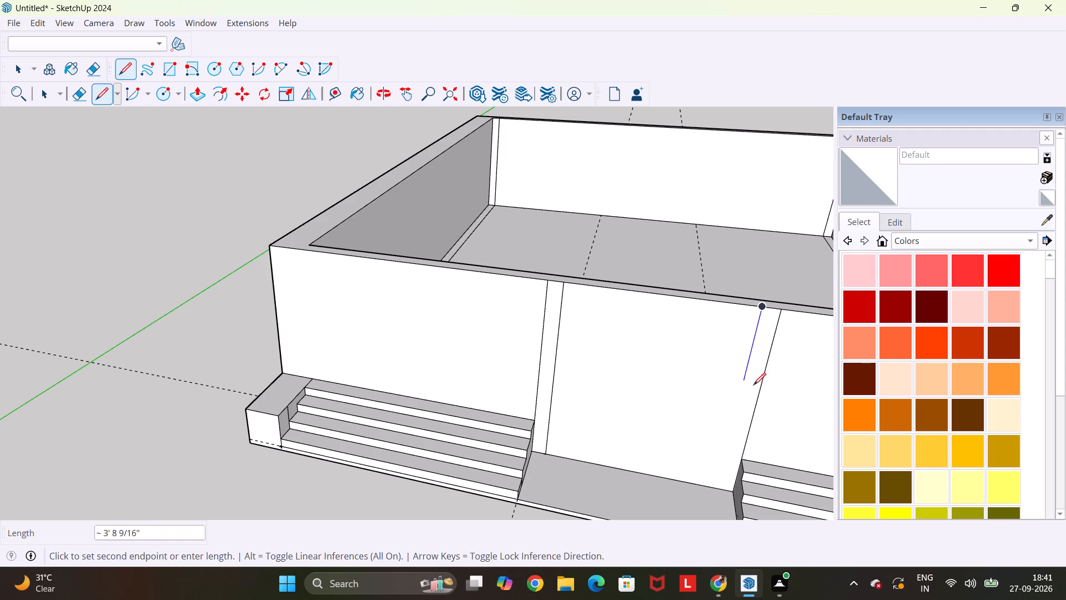
pyautogui.click(716, 484)
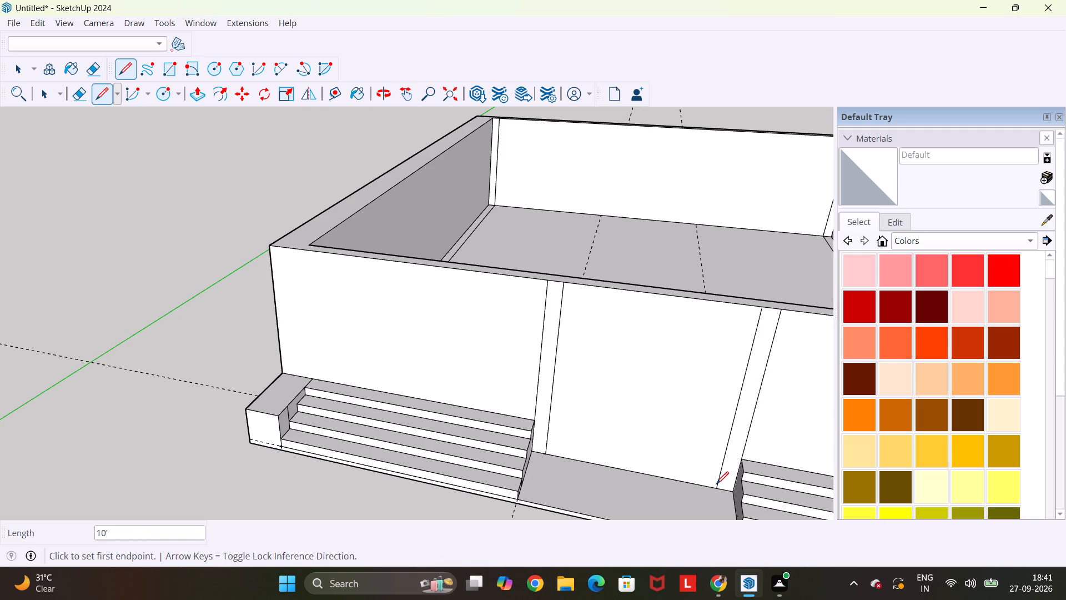
pyautogui.press('Escape')
pyautogui.press('space')
pyautogui.press('Escape')
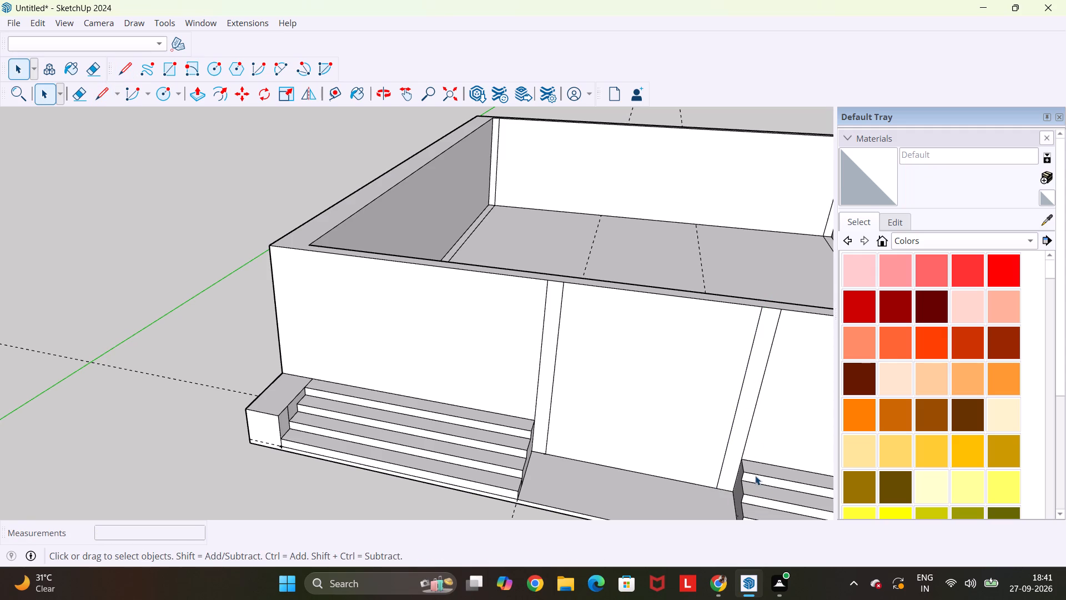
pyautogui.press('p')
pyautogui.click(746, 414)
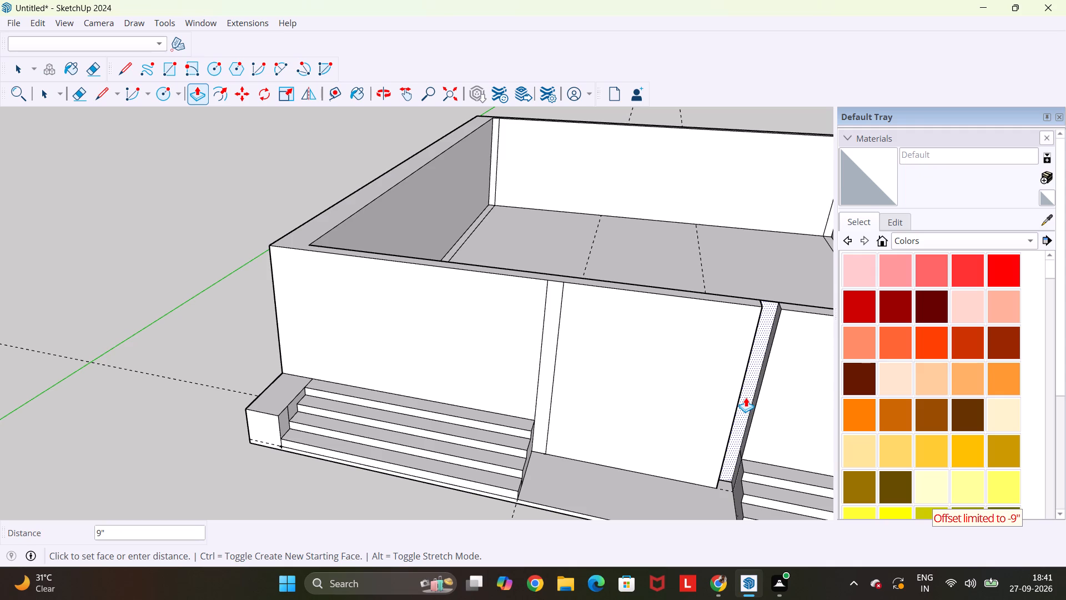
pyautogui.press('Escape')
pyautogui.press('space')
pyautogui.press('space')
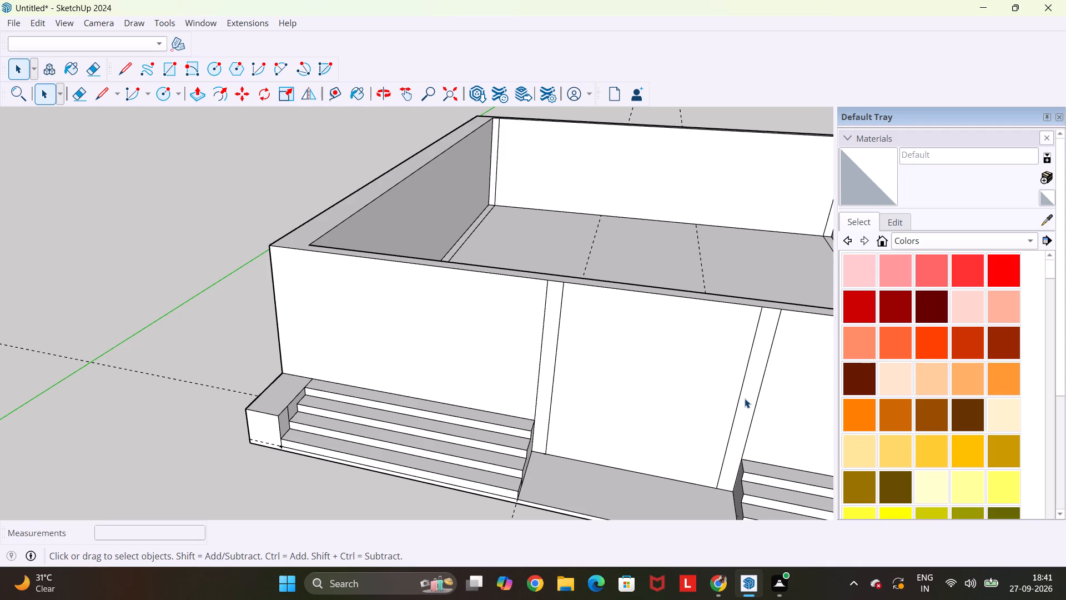
# Place a horizontal guide on the front wall 7' above its base edge between the stairs.
pyautogui.moveTo(744, 398); pyautogui.dragTo(662, 421, button='middle')
pyautogui.scroll(-13, 662, 421)
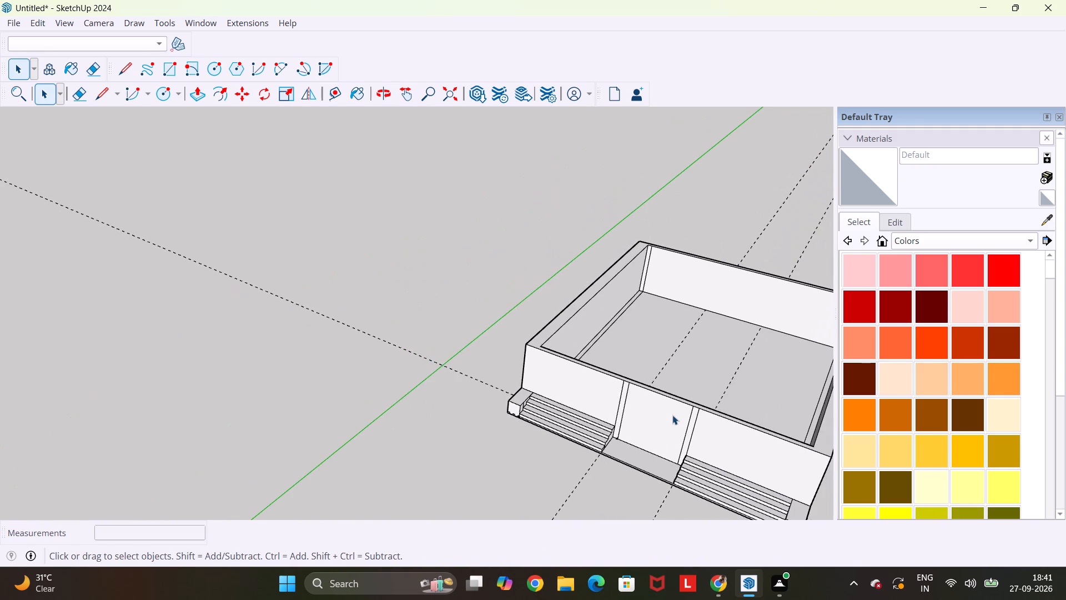
pyautogui.moveTo(678, 442); pyautogui.dragTo(752, 346, button='middle')
pyautogui.scroll(5, 713, 383)
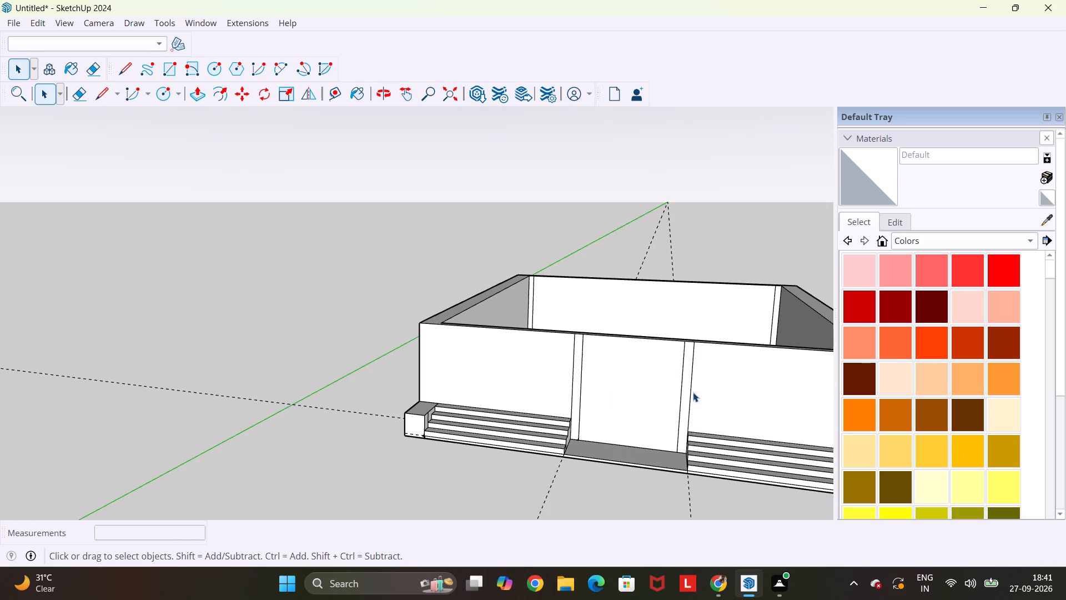
pyautogui.scroll(4, 579, 411)
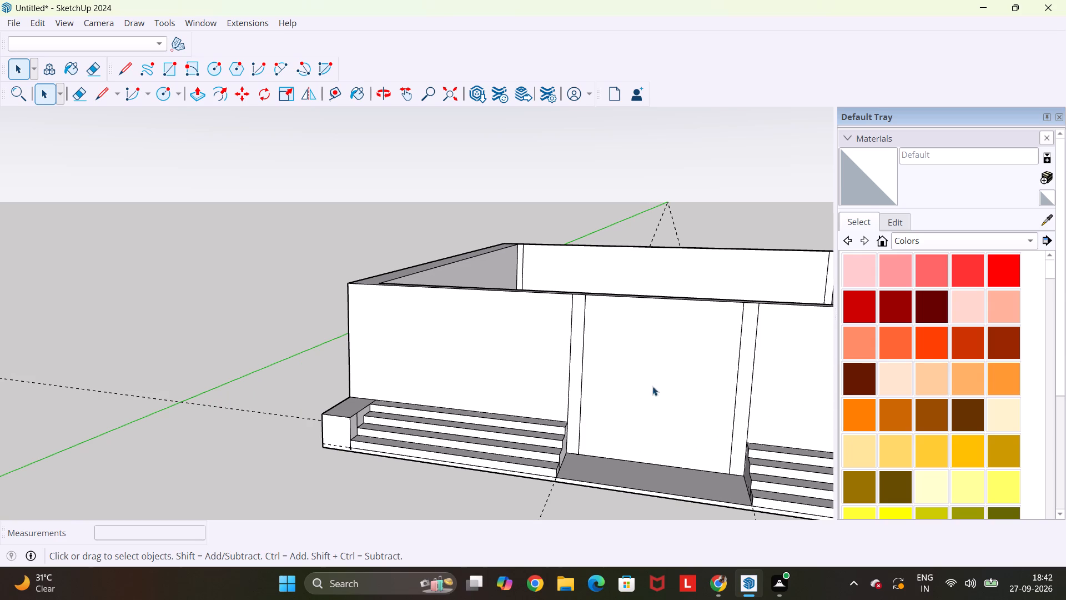
pyautogui.press('t')
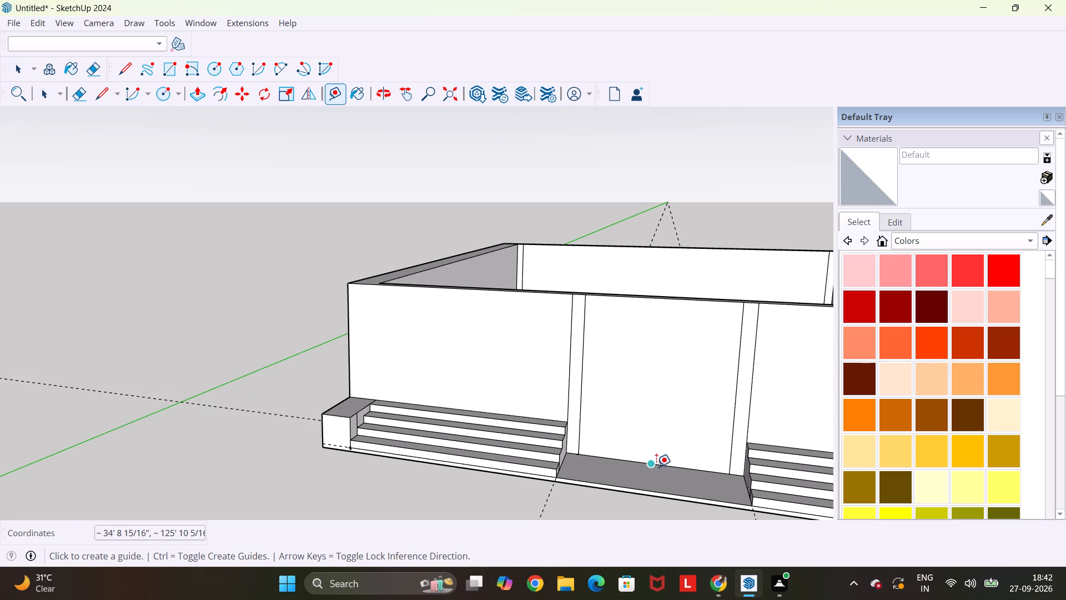
pyautogui.click(656, 467)
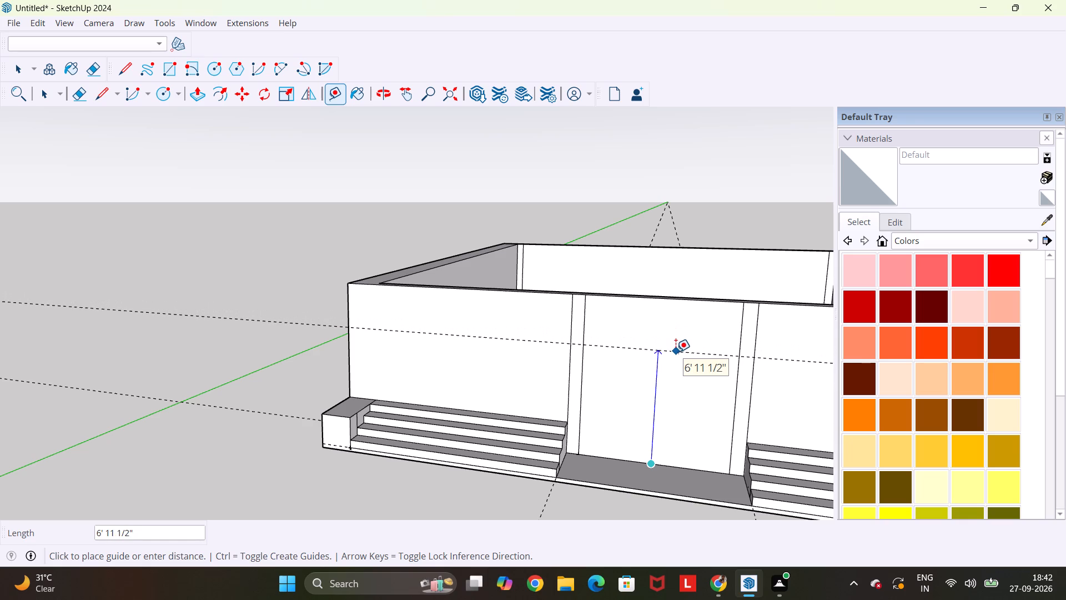
pyautogui.press('7')
pyautogui.press("'")
pyautogui.press('Return')
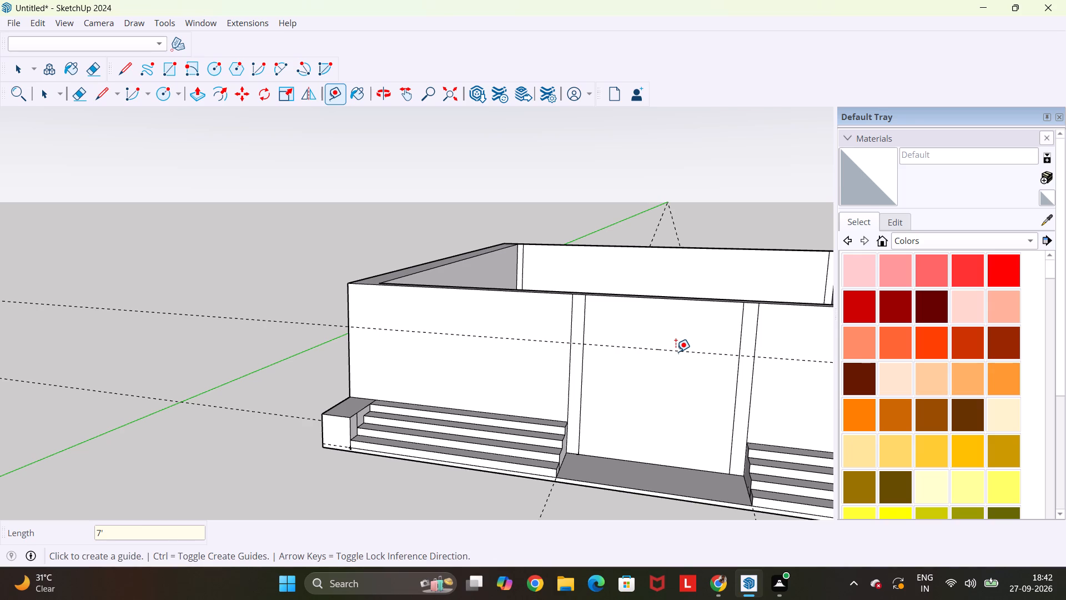
# Draw an 8'6" line along the 7' guide between the inner edges of the two vertical strips.
pyautogui.press('l')
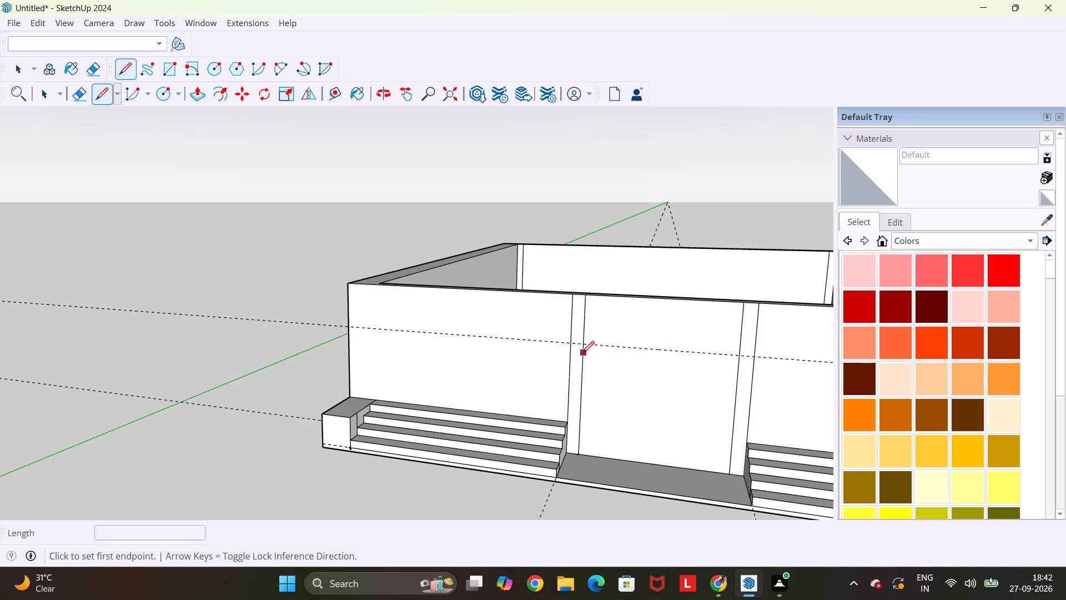
pyautogui.click(570, 343)
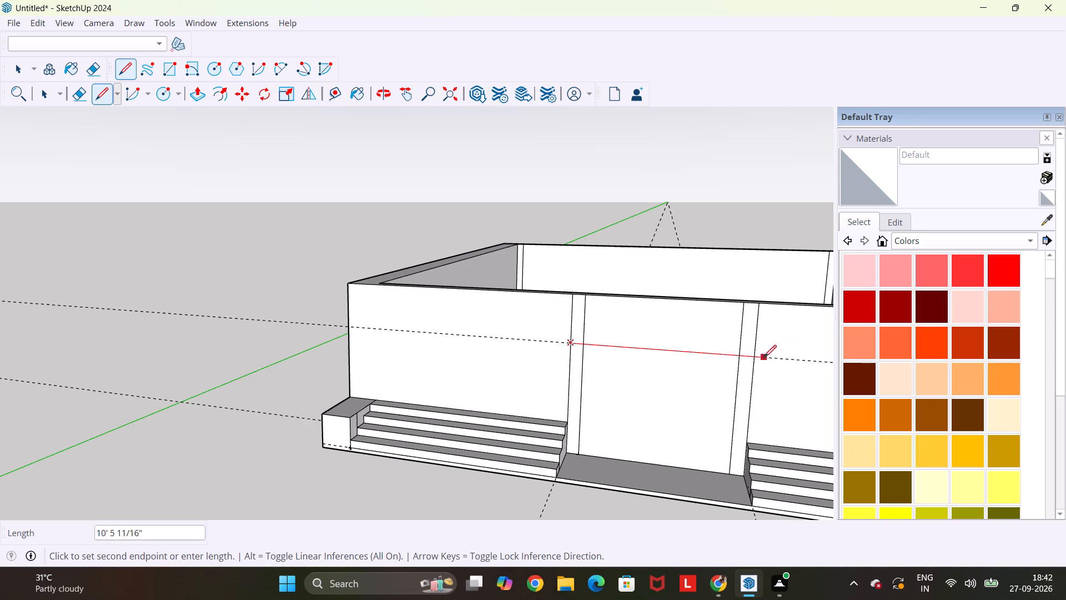
pyautogui.press('Escape')
pyautogui.press('Escape')
pyautogui.click(585, 344)
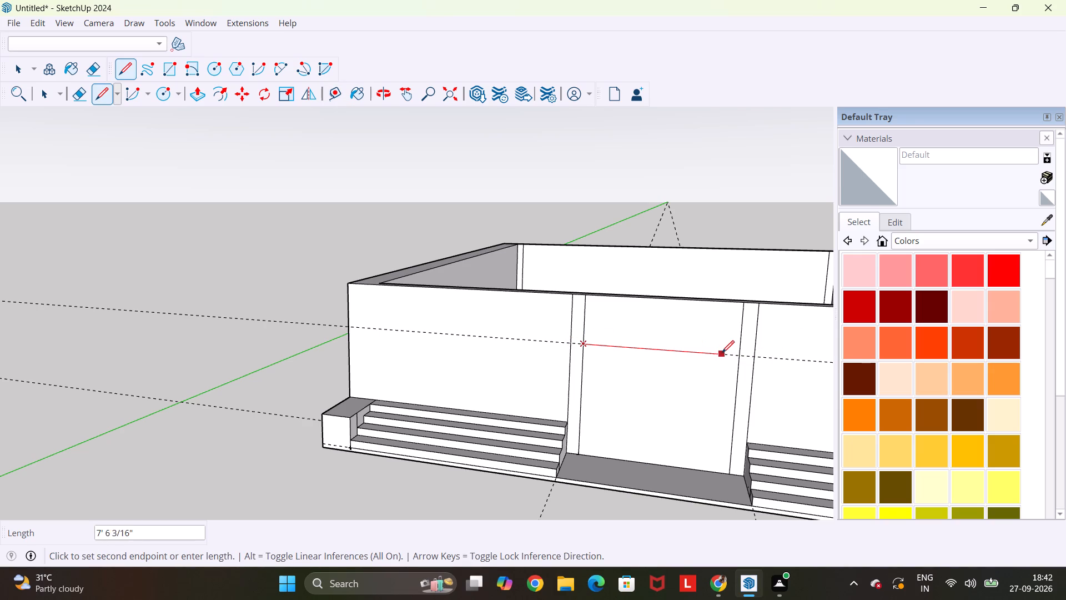
pyautogui.click(738, 355)
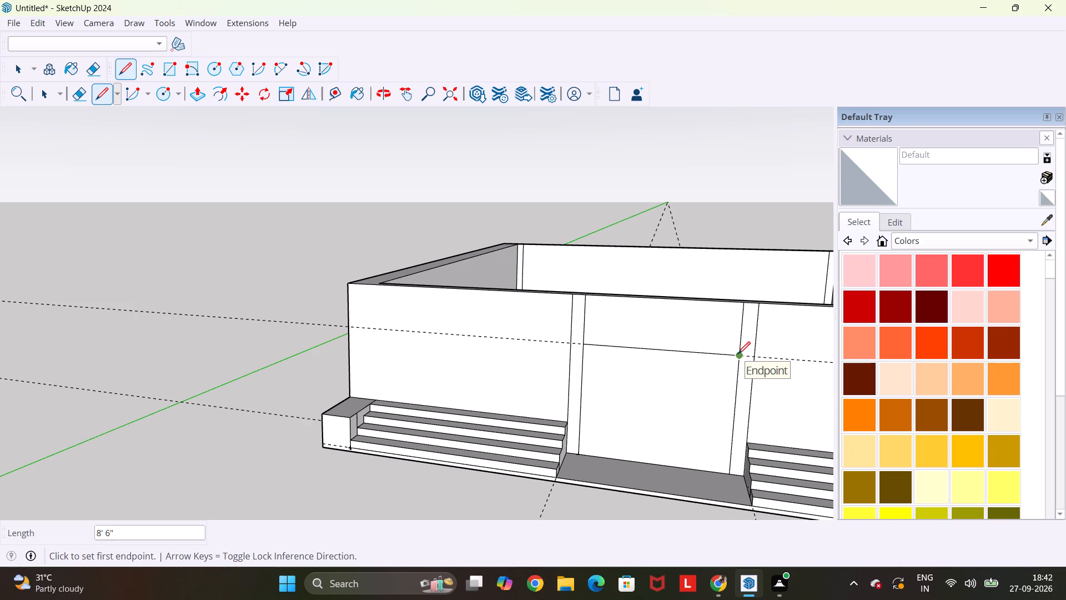
# Mark guide points on the front wall's base edge 2' in from each vertical strip's inner edge.
pyautogui.press('l')
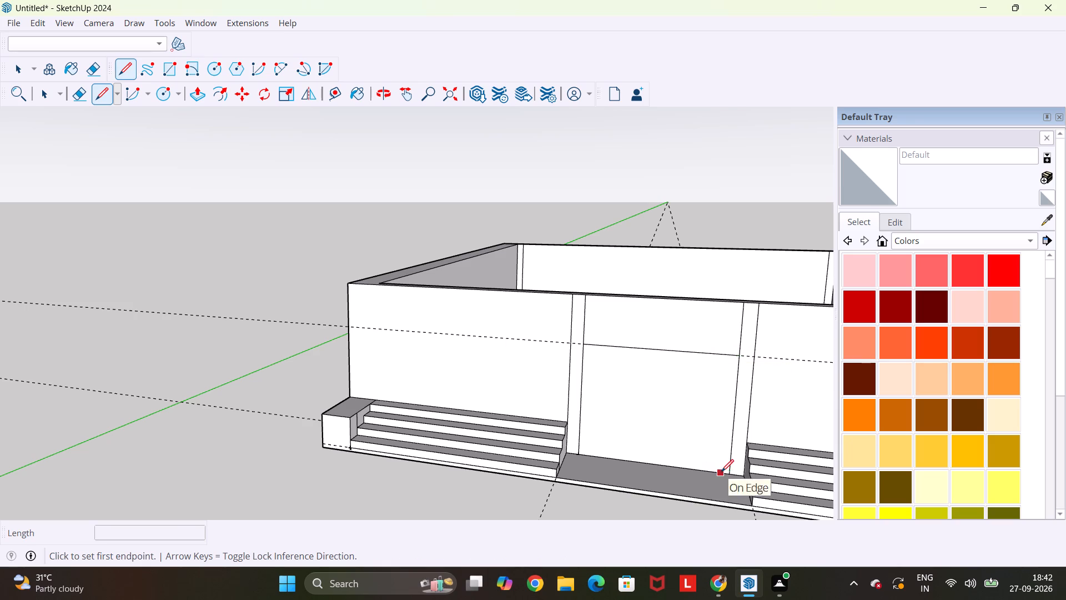
pyautogui.press('t')
pyautogui.click(726, 473)
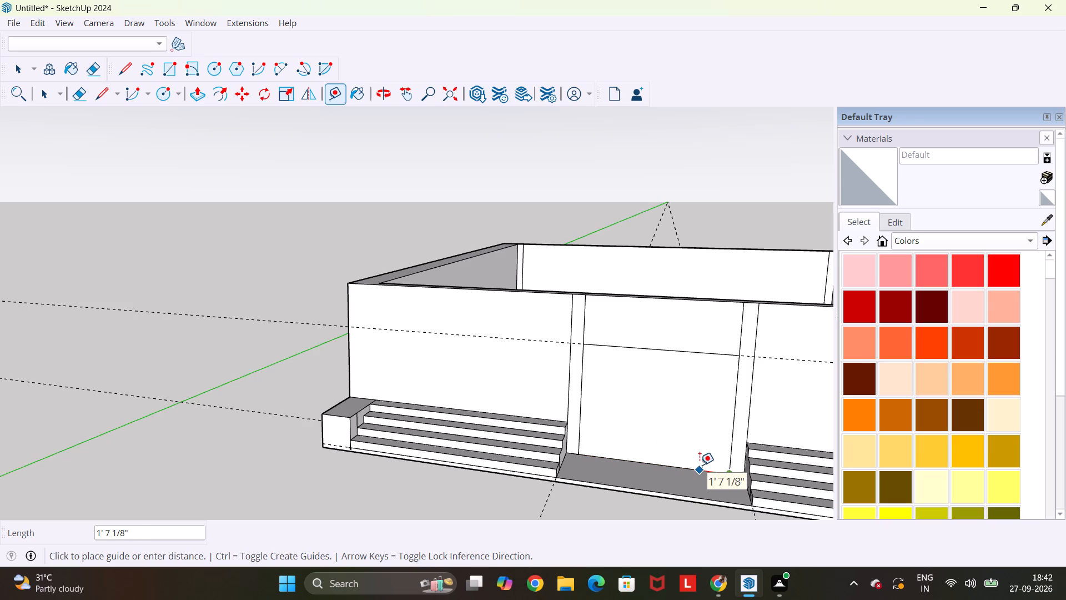
pyautogui.write("2'")
pyautogui.press('Return')
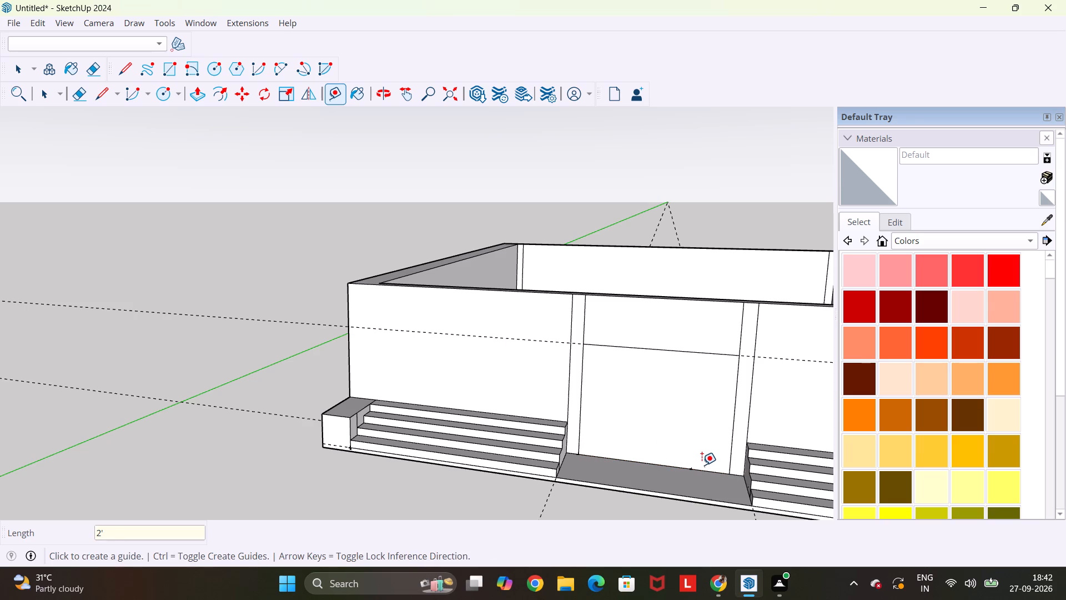
pyautogui.click(580, 454)
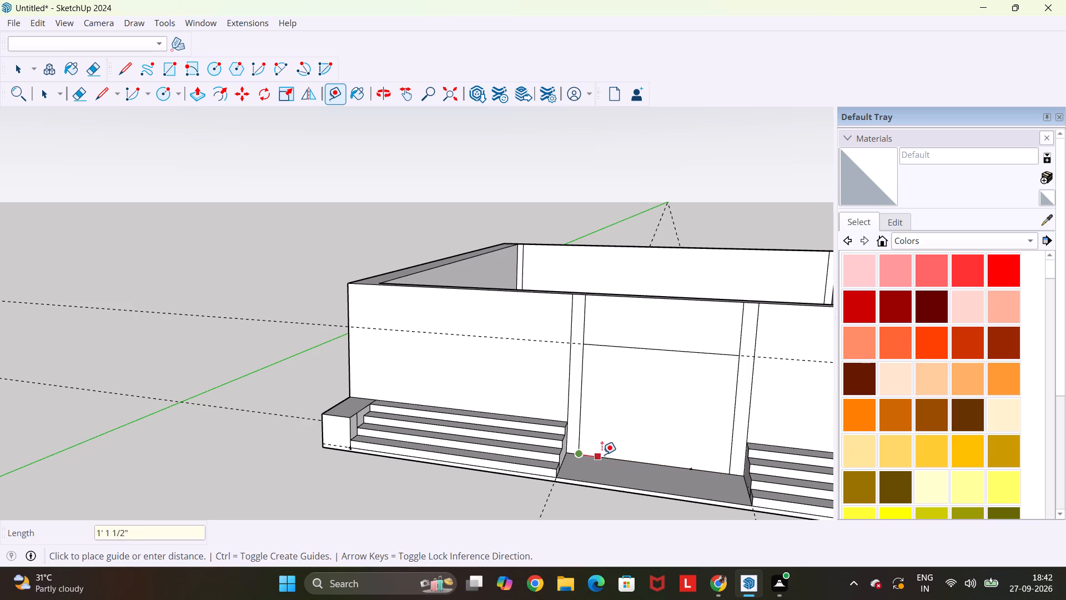
pyautogui.write("2'")
pyautogui.press('Return')
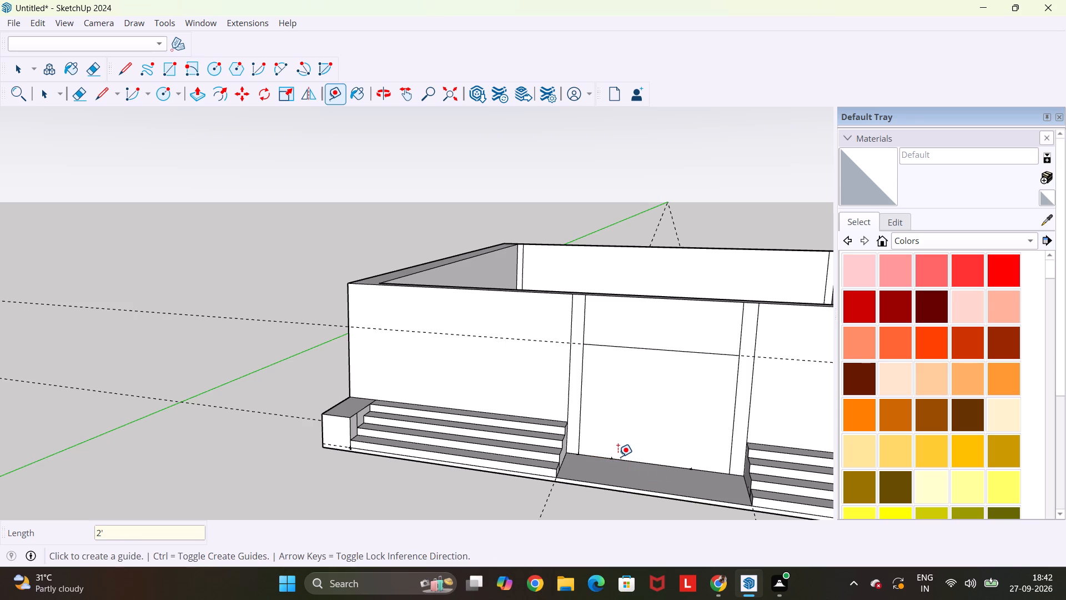
# Measure the distance between the two guide points on the front wall's base edge.
pyautogui.click(611, 455)
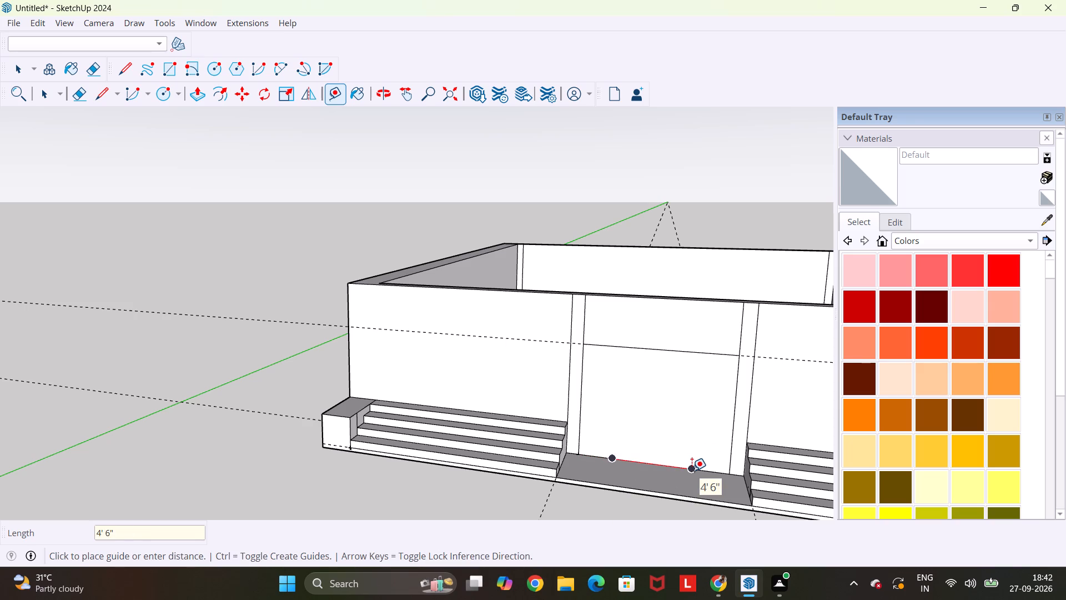
pyautogui.press('space')
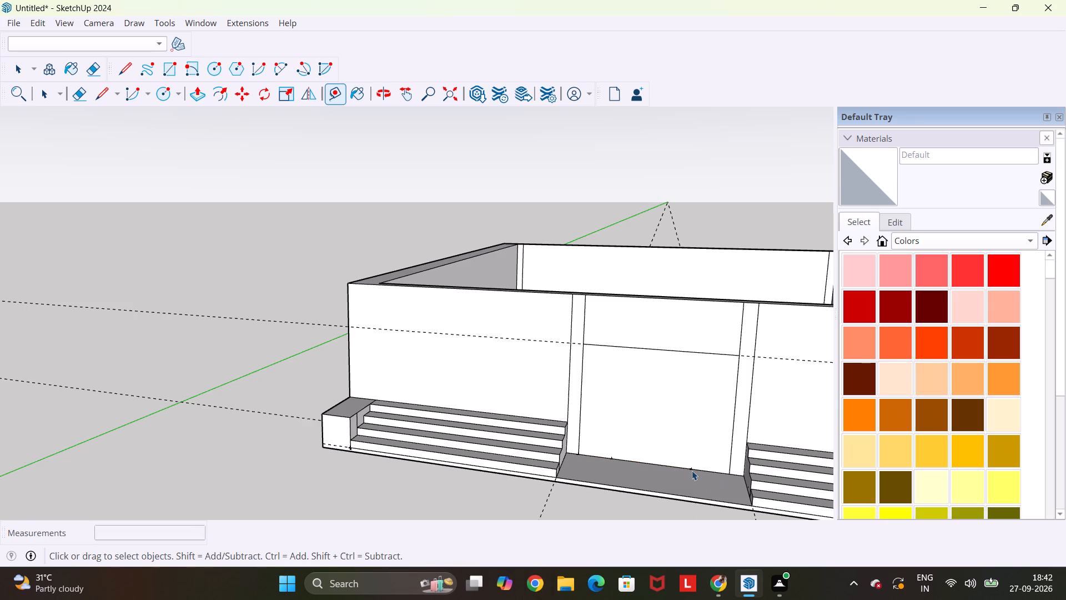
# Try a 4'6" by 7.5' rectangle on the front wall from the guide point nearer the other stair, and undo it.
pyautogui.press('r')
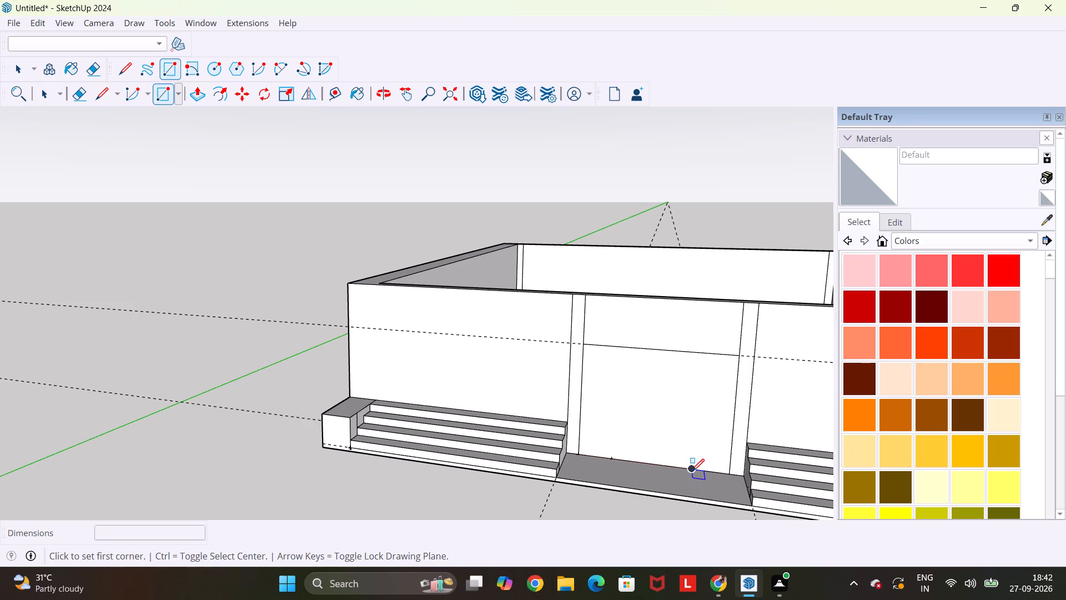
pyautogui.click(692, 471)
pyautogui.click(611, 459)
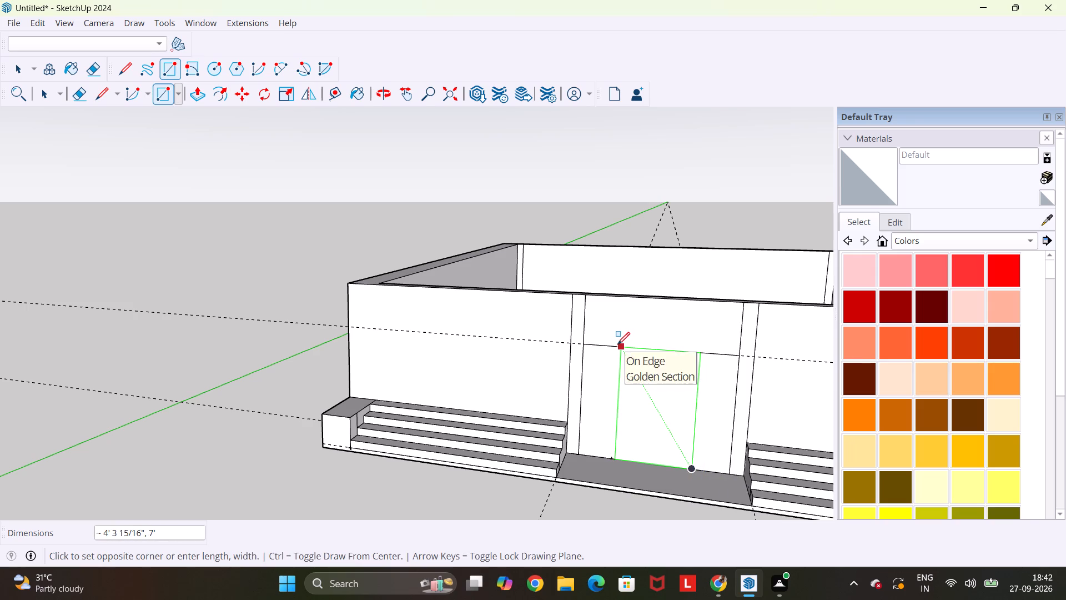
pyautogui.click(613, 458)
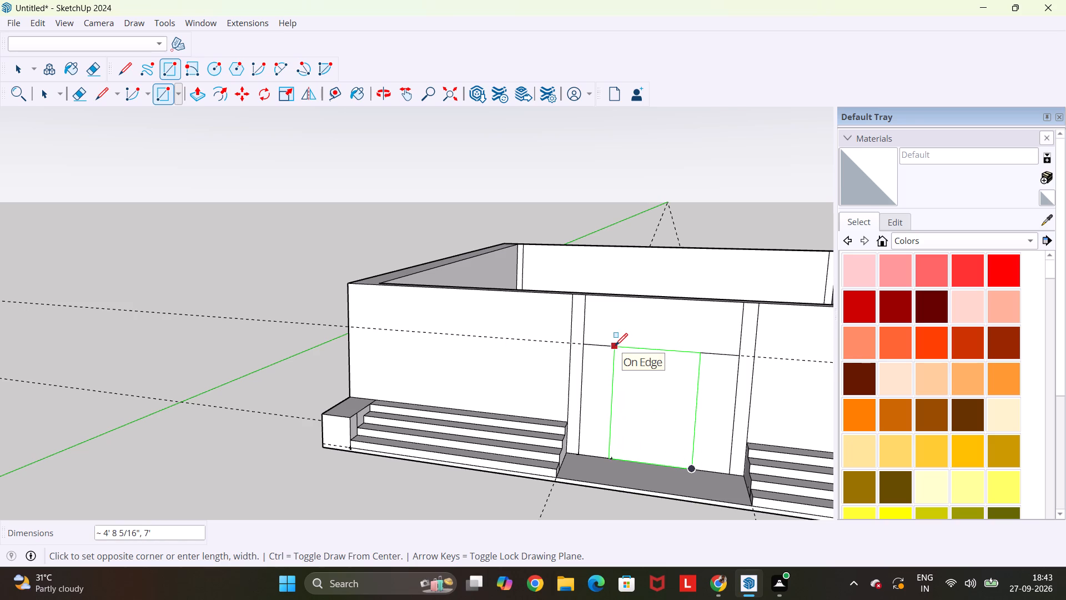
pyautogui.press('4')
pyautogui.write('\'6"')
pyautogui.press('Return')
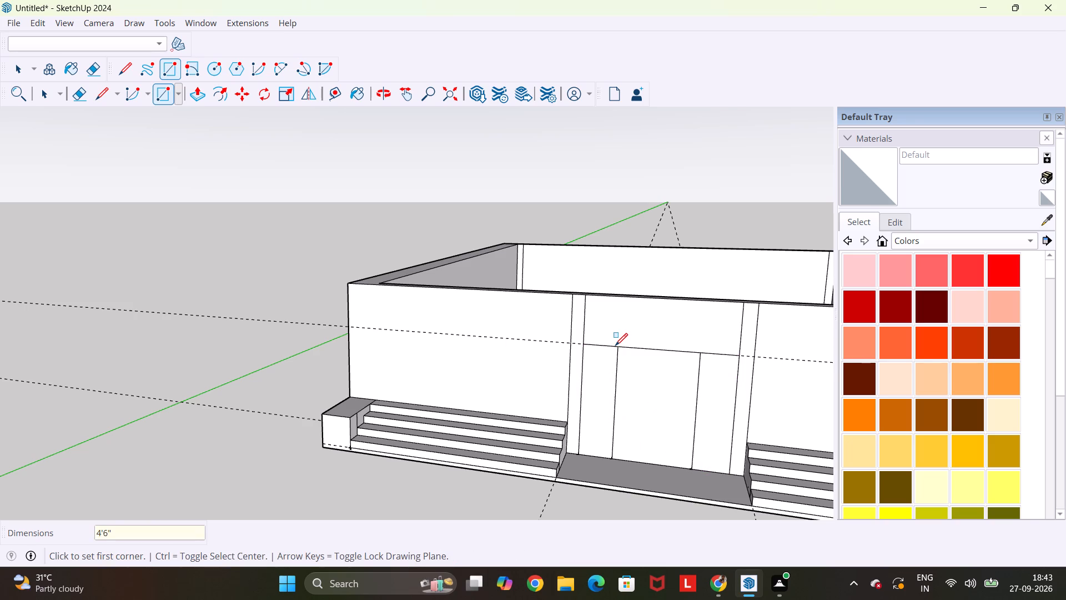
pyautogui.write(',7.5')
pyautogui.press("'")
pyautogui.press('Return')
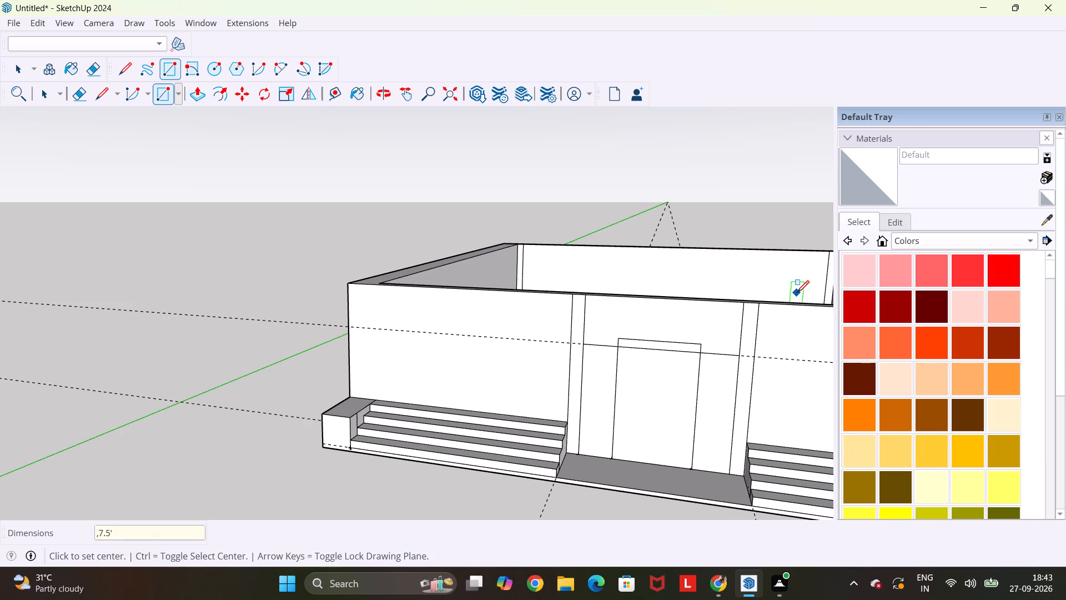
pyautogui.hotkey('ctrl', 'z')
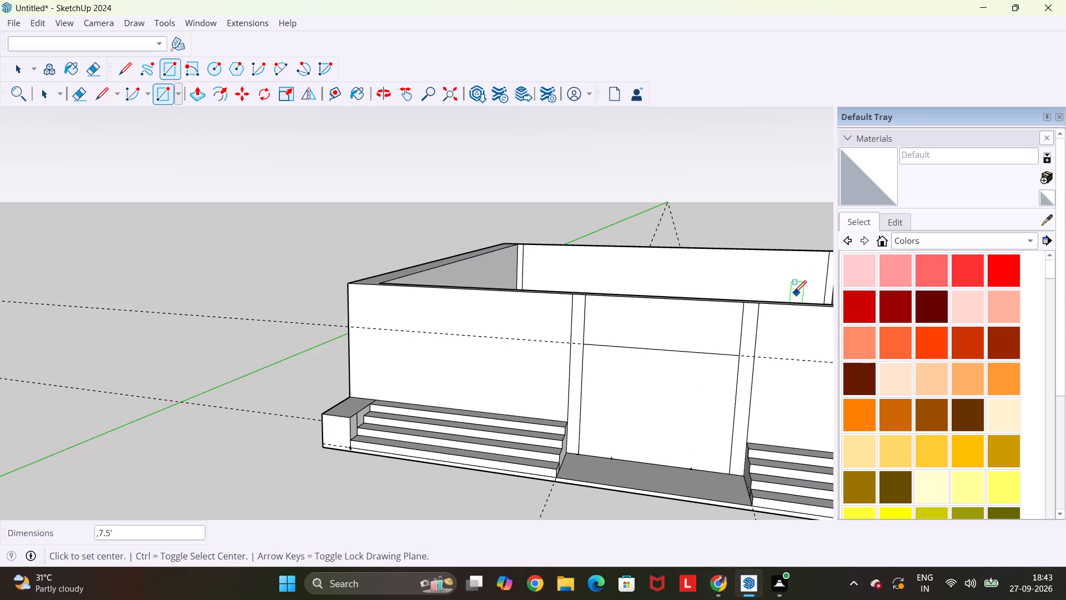
# Draw a rectangle about 4'7" wide and 7' high from the guide point nearer the other stair up to the horizontal line.
pyautogui.press('r')
pyautogui.click(693, 472)
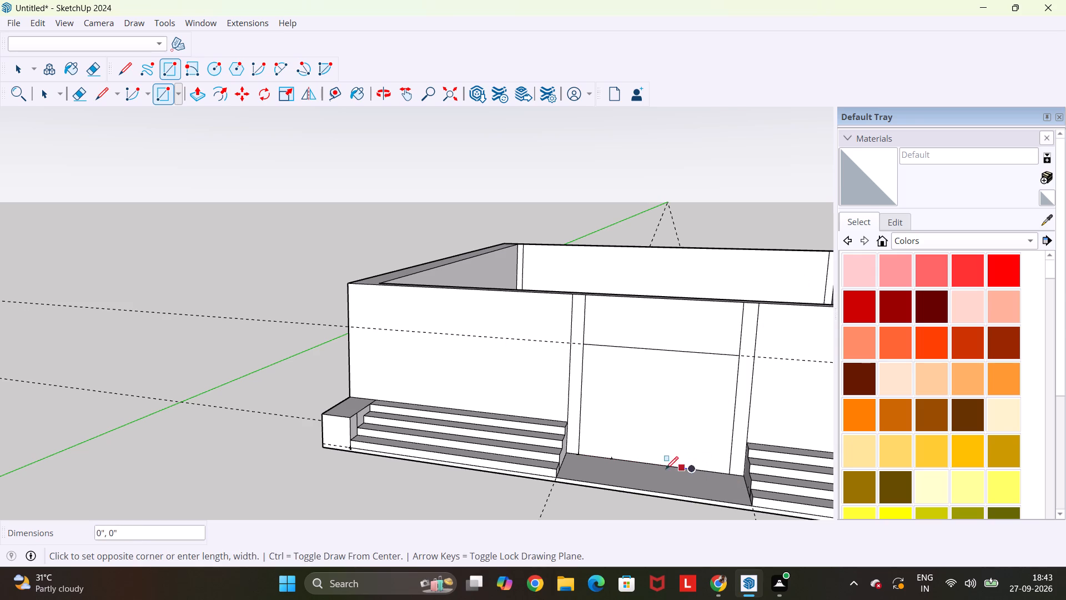
pyautogui.click(611, 458)
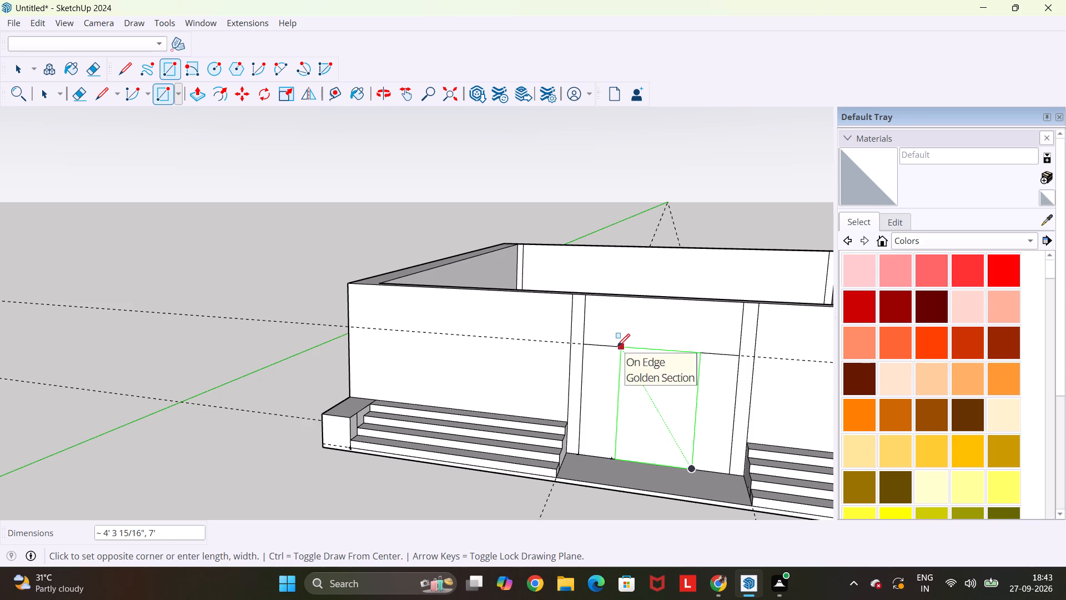
pyautogui.click(616, 346)
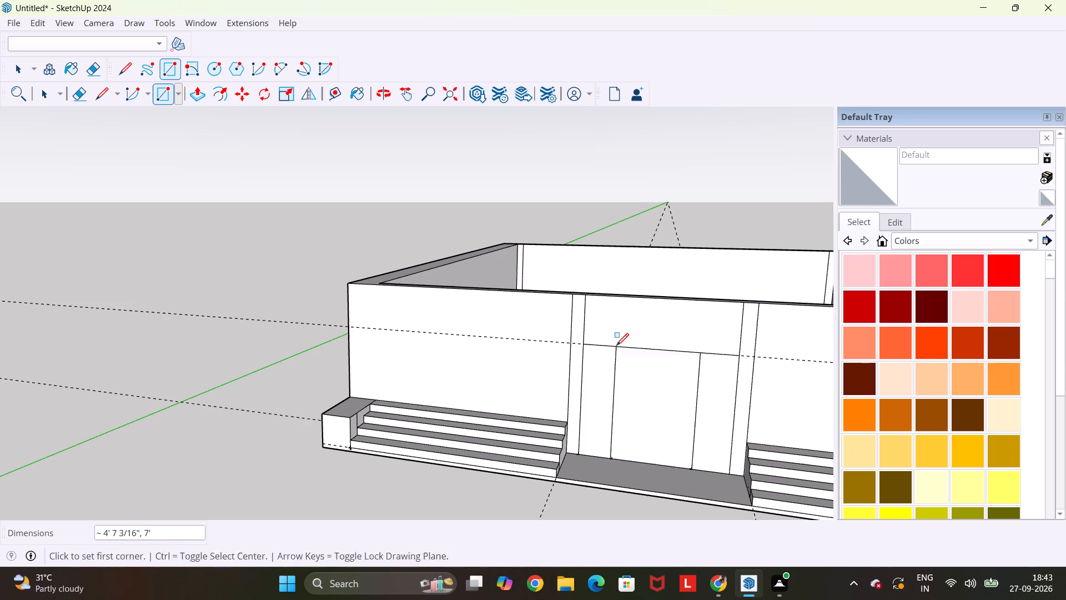
pyautogui.press('Escape')
pyautogui.press('space')
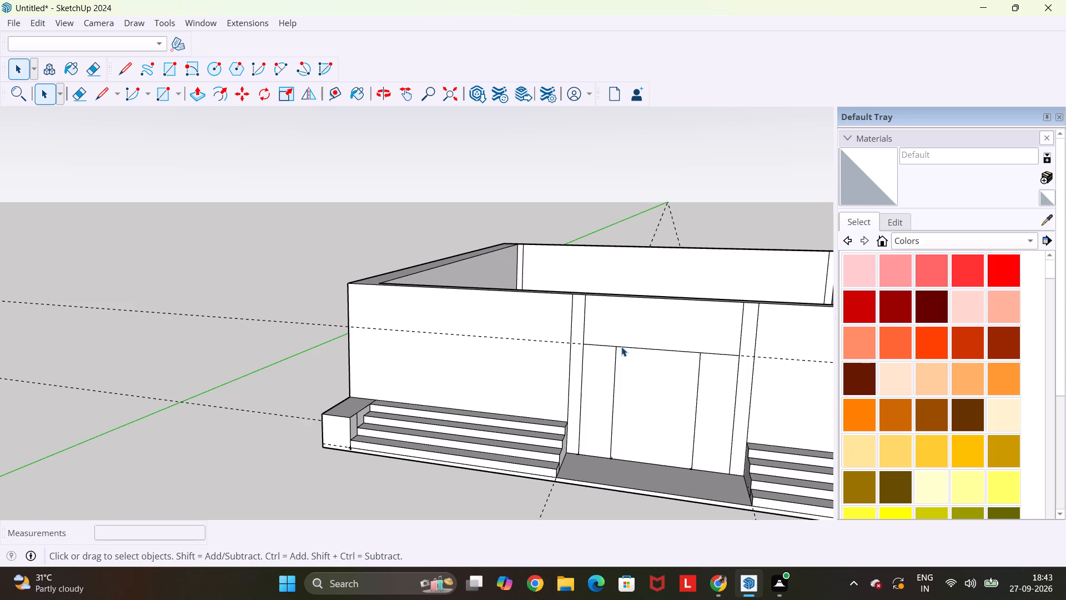
# Erase the horizontal guide line and the leftover line segments on both sides of the door rectangle's top edge.
pyautogui.press('e')
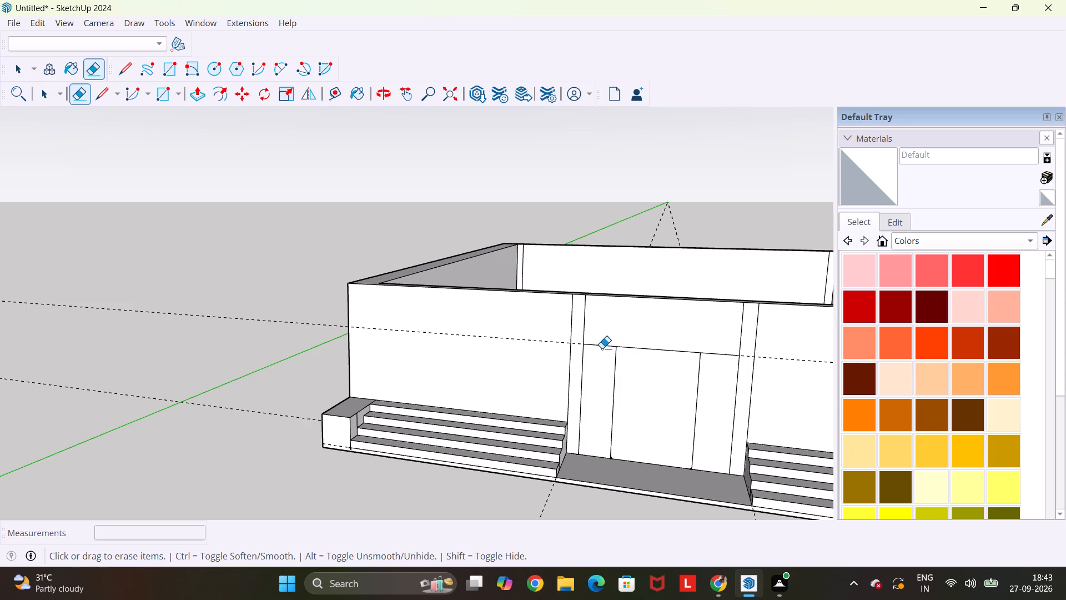
pyautogui.click(602, 348)
pyautogui.click(601, 345)
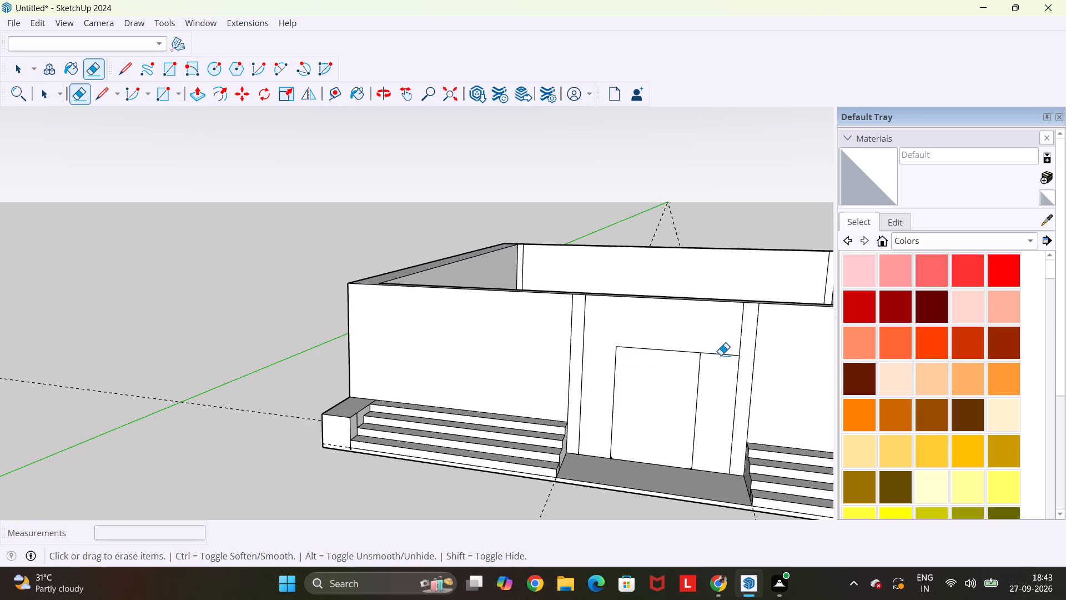
pyautogui.click(721, 355)
# Switch to the browser's 3D Warehouse page and search the models for "wooden door".
pyautogui.click(713, 581)
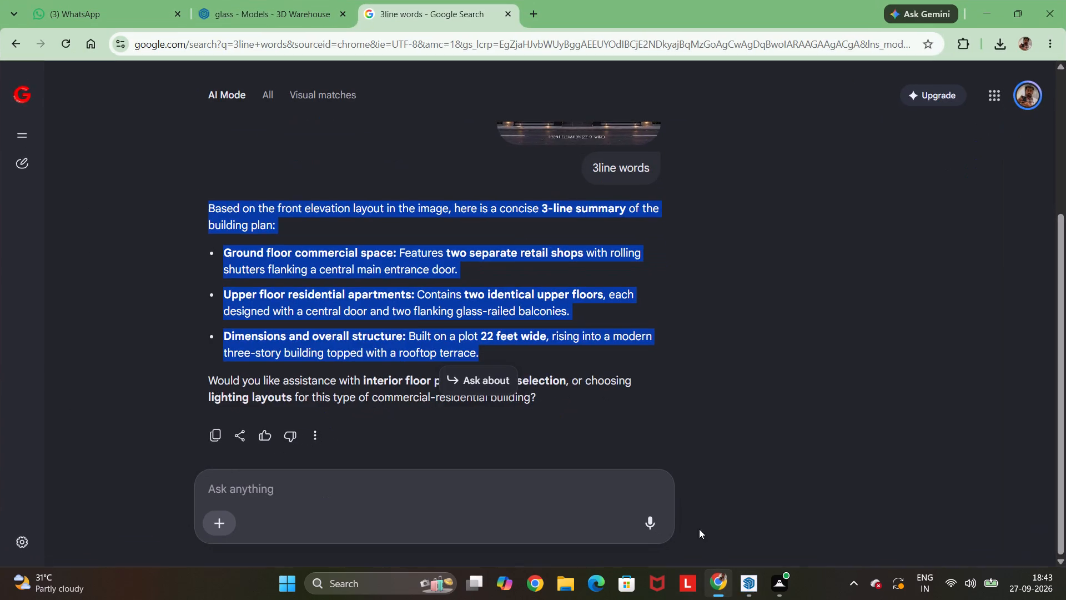
pyautogui.click(243, 7)
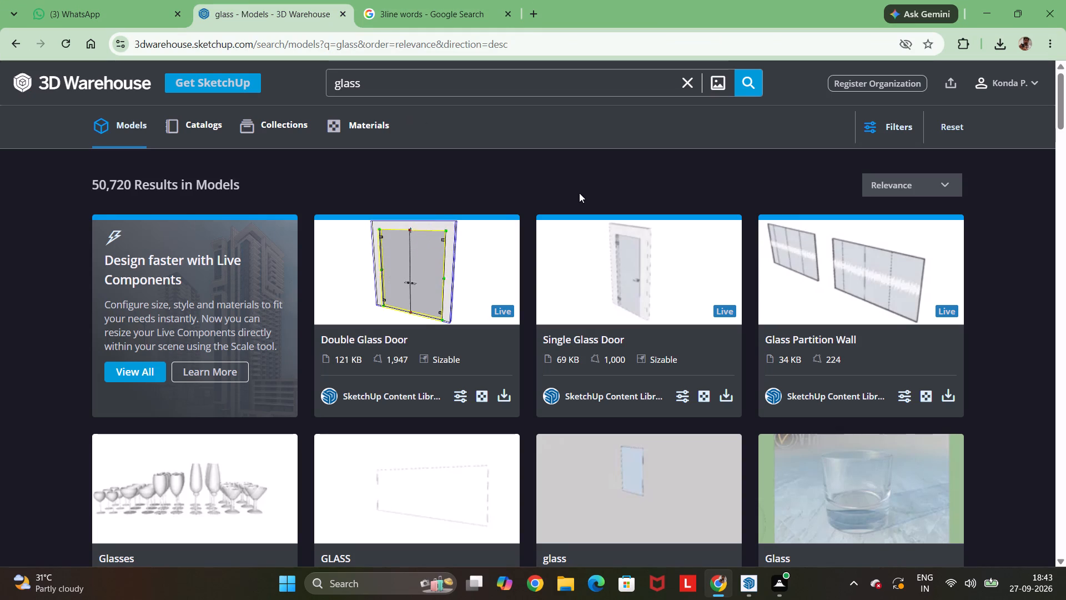
pyautogui.scroll(-5, 580, 196)
pyautogui.click(396, 84)
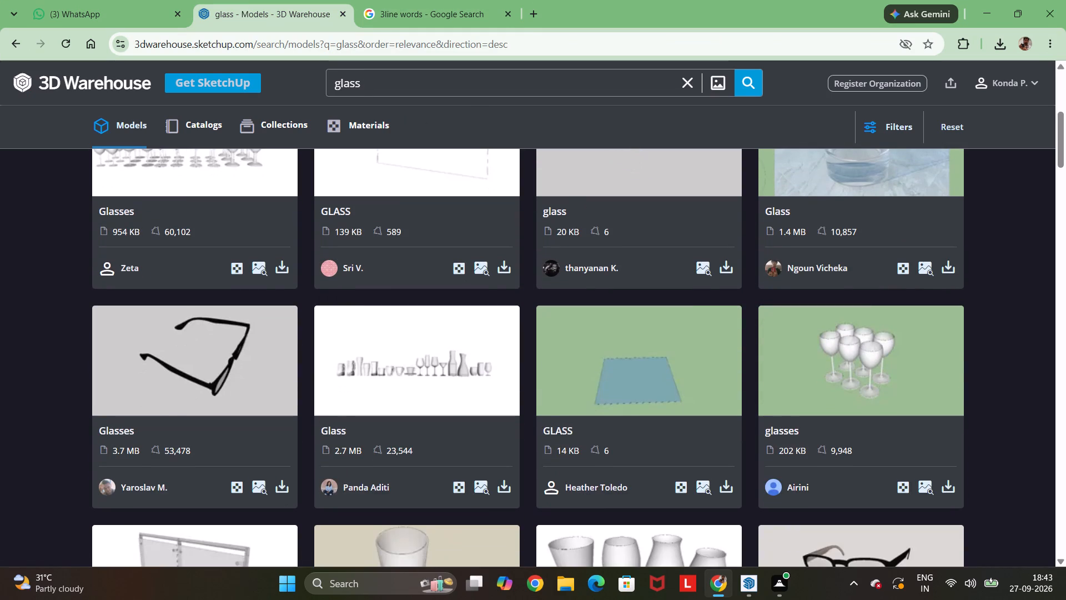
pyautogui.press('BackSpace')
pyautogui.press('BackSpace')
pyautogui.press('BackSpace')
pyautogui.press('BackSpace')
pyautogui.press('BackSpace')
pyautogui.press('BackSpace')
pyautogui.press('BackSpace')
pyautogui.press('BackSpace')
pyautogui.press('BackSpace')
pyautogui.press('BackSpace')
pyautogui.press('BackSpace')
pyautogui.press('BackSpace')
pyautogui.press('BackSpace')
pyautogui.press('BackSpace')
pyautogui.press('BackSpace')
pyautogui.press('BackSpace')
pyautogui.press('BackSpace')
pyautogui.press('BackSpace')
pyautogui.press('BackSpace')
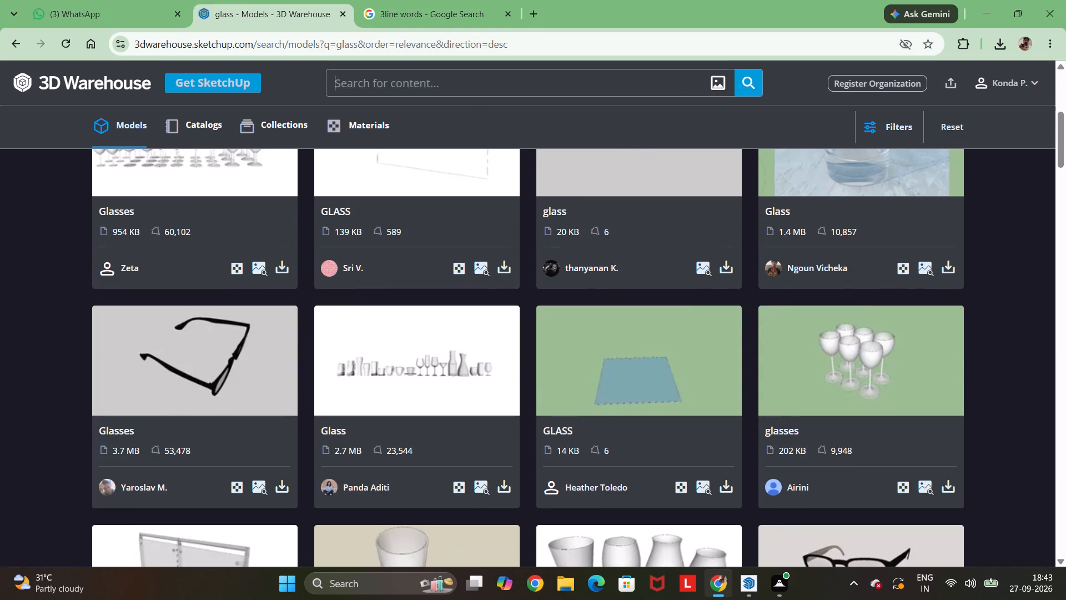
pyautogui.write('wooden door')
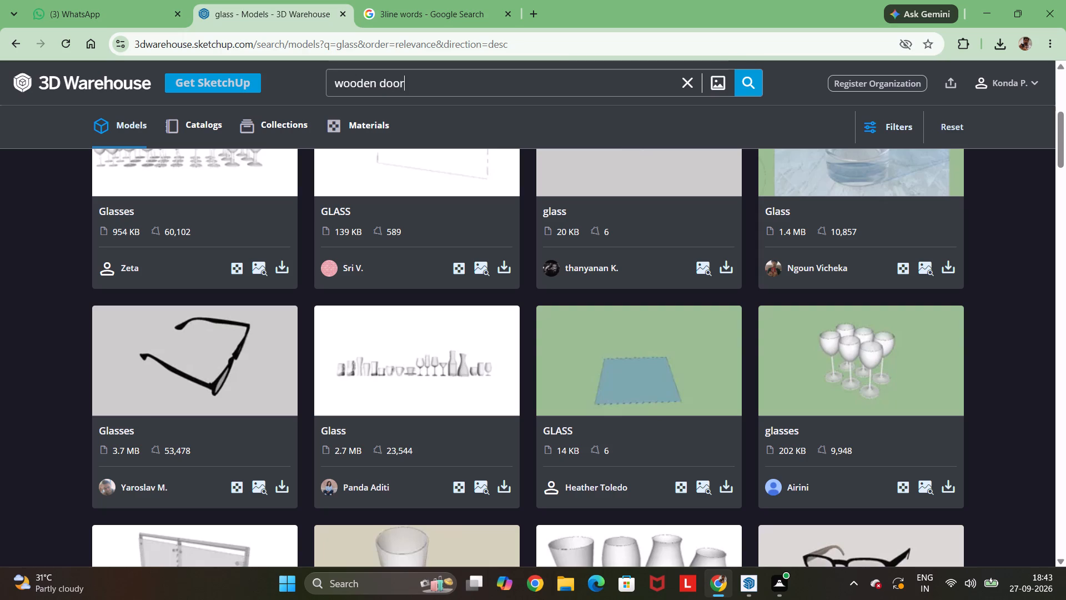
pyautogui.press('Return')
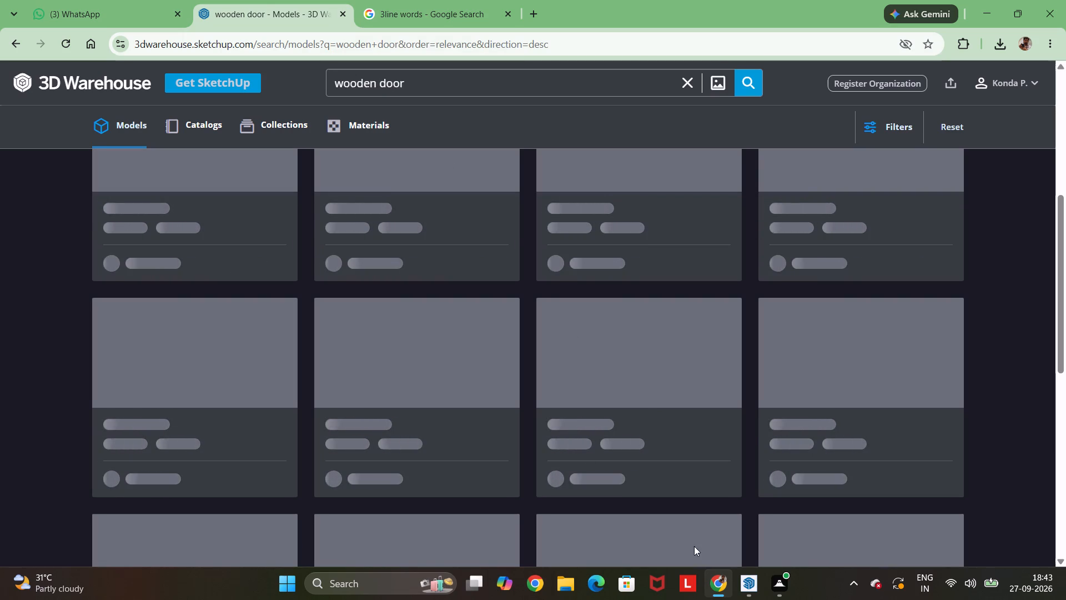
# Switch back to SketchUp and pull the wall face around the door rectangle, between the strips, outward 6".
pyautogui.click(745, 583)
pyautogui.scroll(-4, 566, 318)
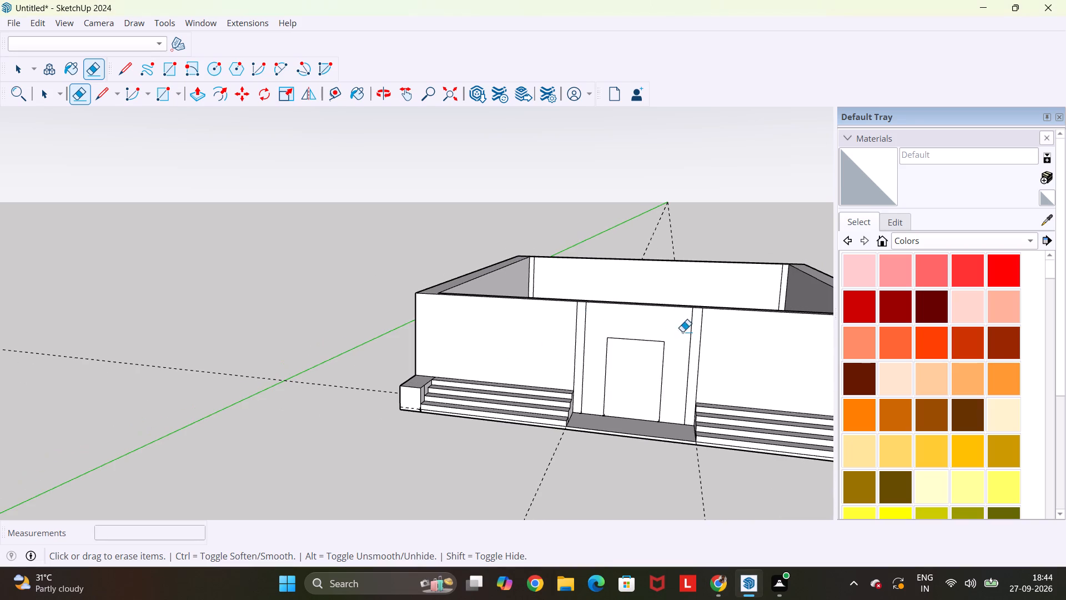
pyautogui.press('p')
pyautogui.click(672, 321)
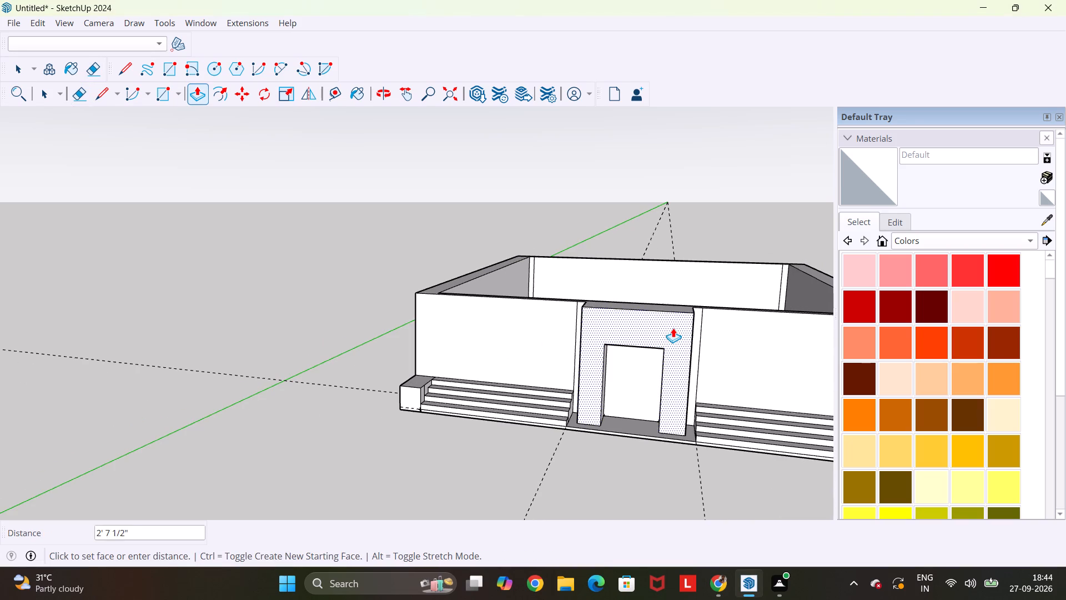
pyautogui.scroll(5, 676, 324)
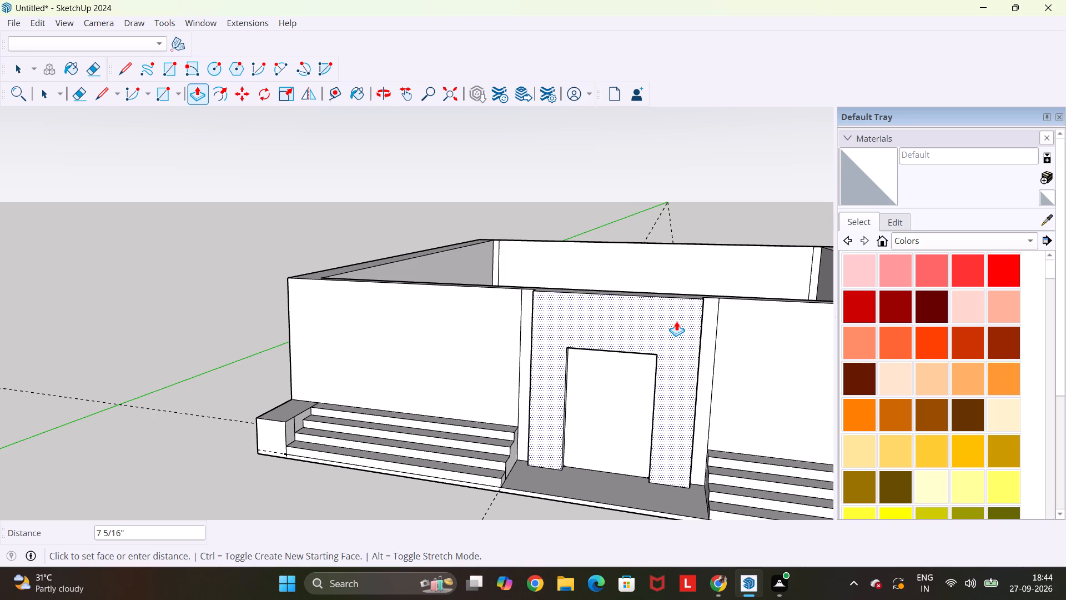
pyautogui.write('6"')
pyautogui.press('Return')
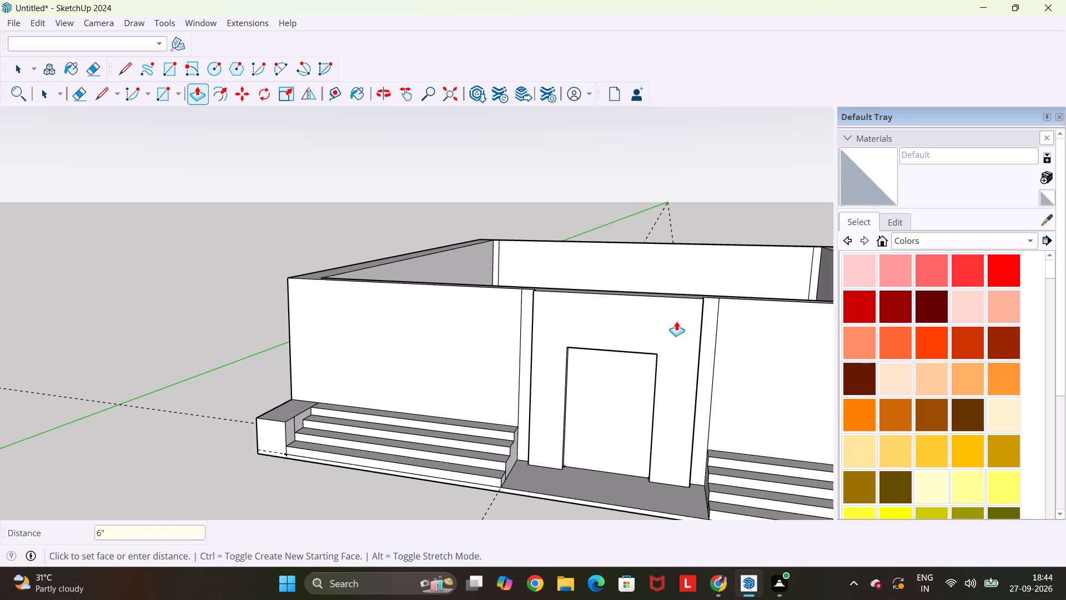
# Push the door rectangle's face 9" back into the front wall to cut the door opening.
pyautogui.scroll(4, 677, 325)
pyautogui.moveTo(678, 356); pyautogui.dragTo(494, 324, button='middle')
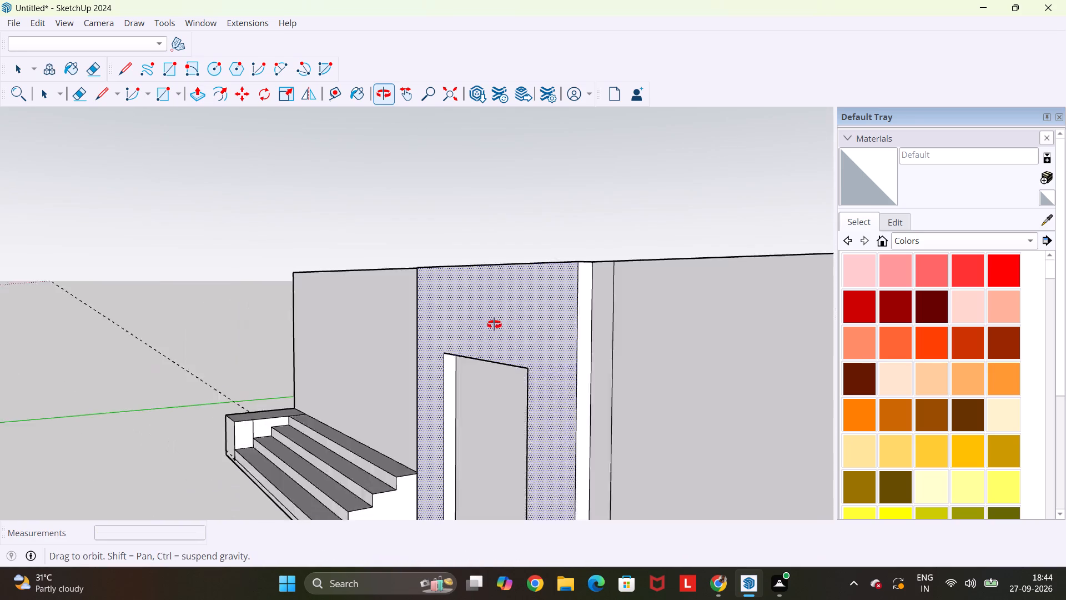
pyautogui.moveTo(494, 324); pyautogui.dragTo(627, 314, button='middle')
pyautogui.scroll(-12, 630, 314)
pyautogui.moveTo(635, 322); pyautogui.dragTo(644, 338, button='middle')
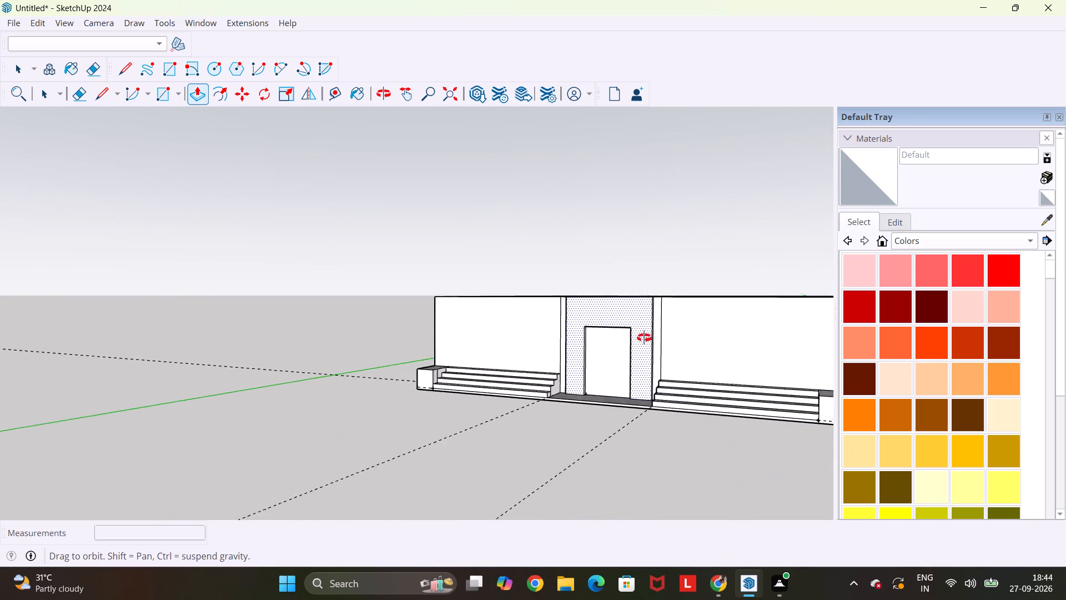
pyautogui.moveTo(644, 338); pyautogui.dragTo(601, 466, button='middle')
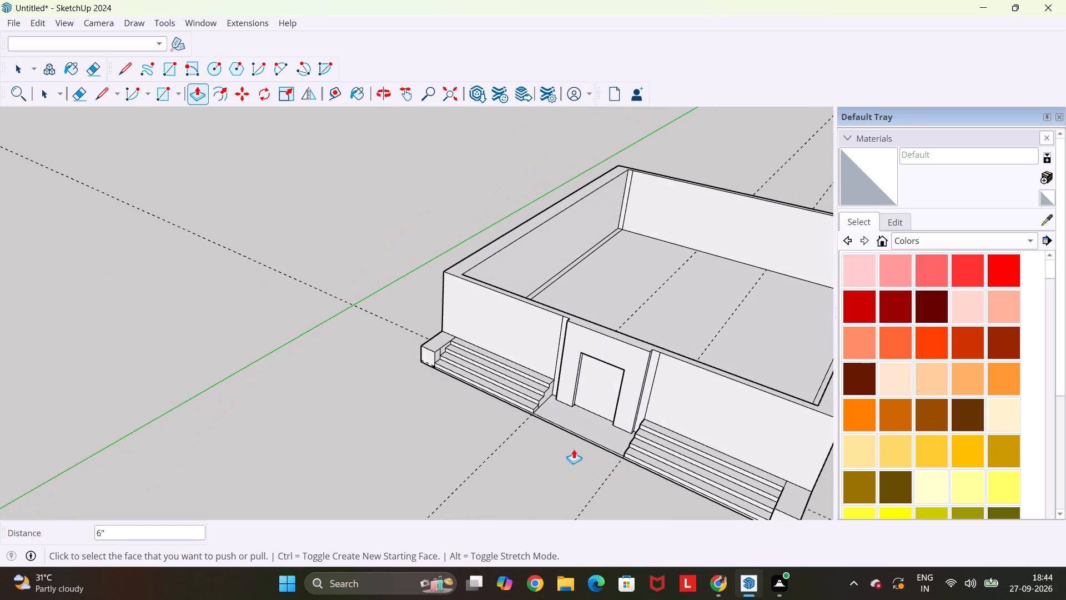
pyautogui.click(601, 379)
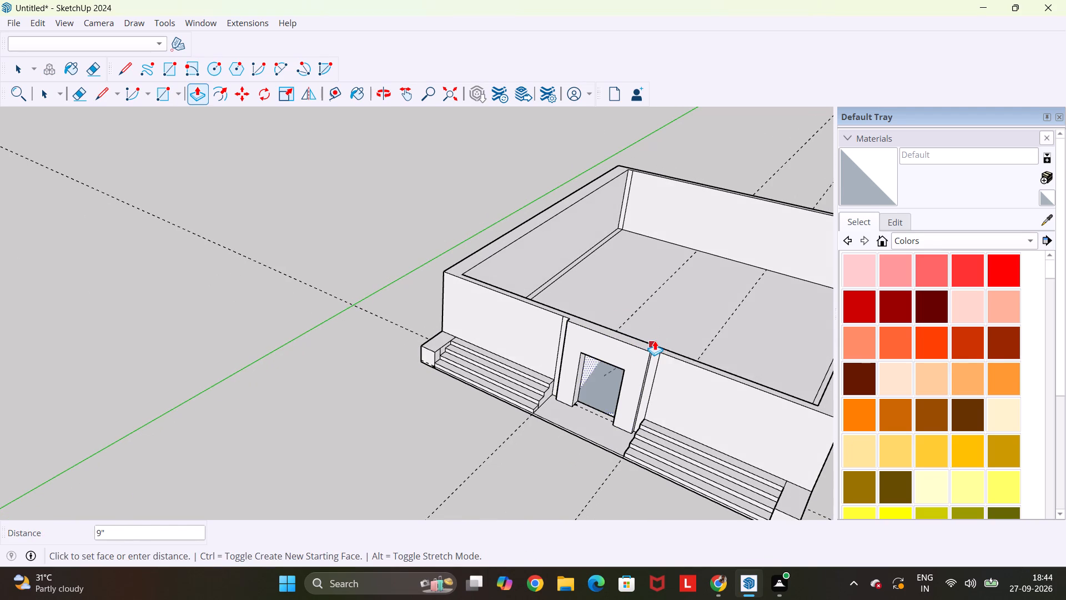
pyautogui.click(655, 341)
# Pull the vertical strip on the right-hand side of the door opening outward 9".
pyautogui.moveTo(645, 371); pyautogui.dragTo(761, 294, button='middle')
pyautogui.scroll(-4, 761, 294)
pyautogui.moveTo(767, 331); pyautogui.dragTo(677, 287, button='middle')
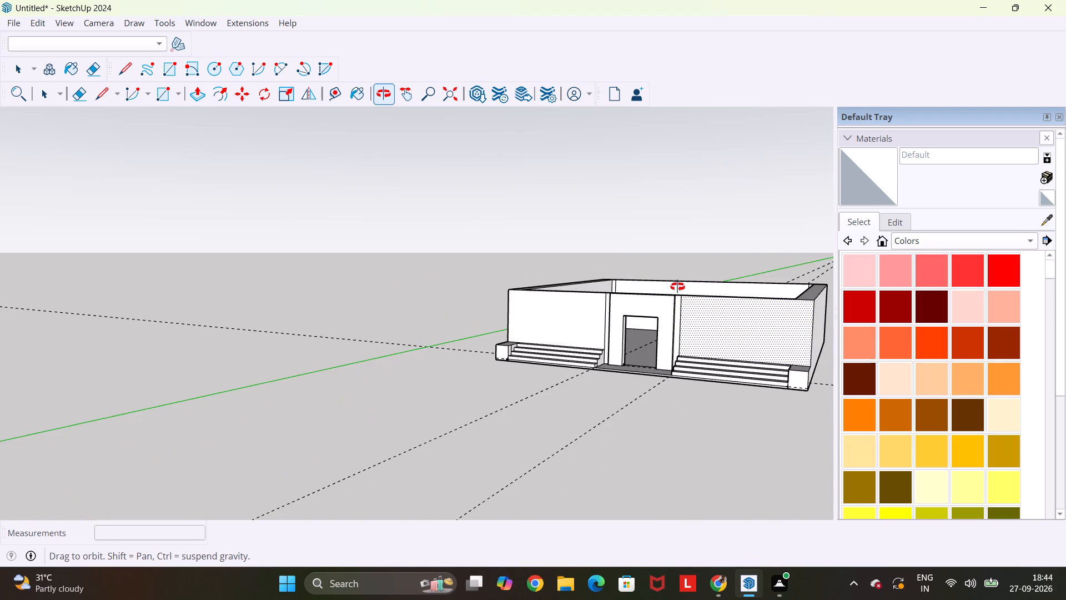
pyautogui.moveTo(677, 287); pyautogui.dragTo(698, 301, button='middle')
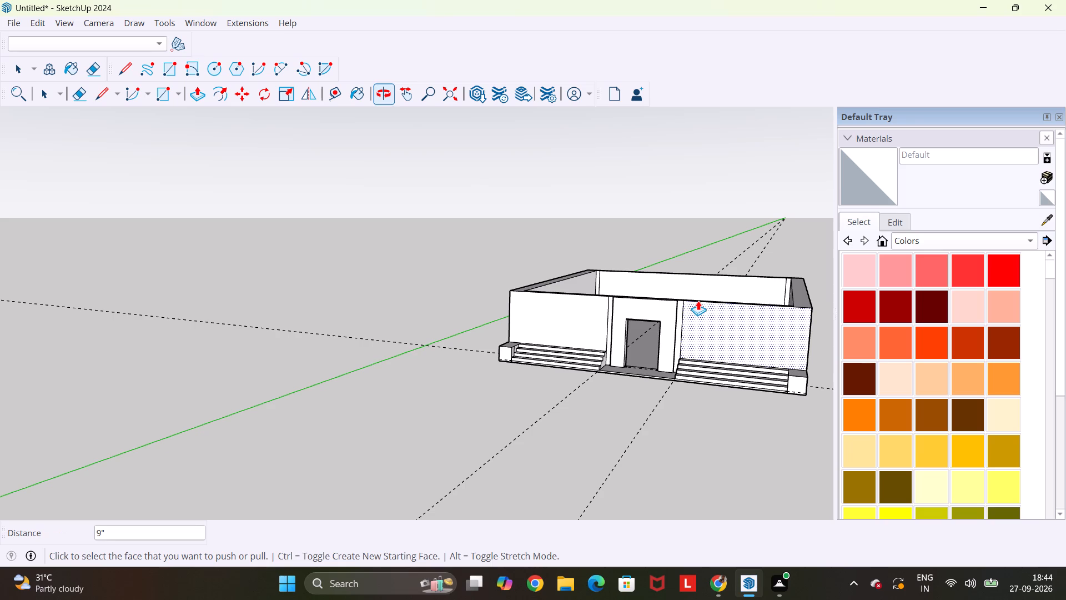
pyautogui.scroll(5, 693, 347)
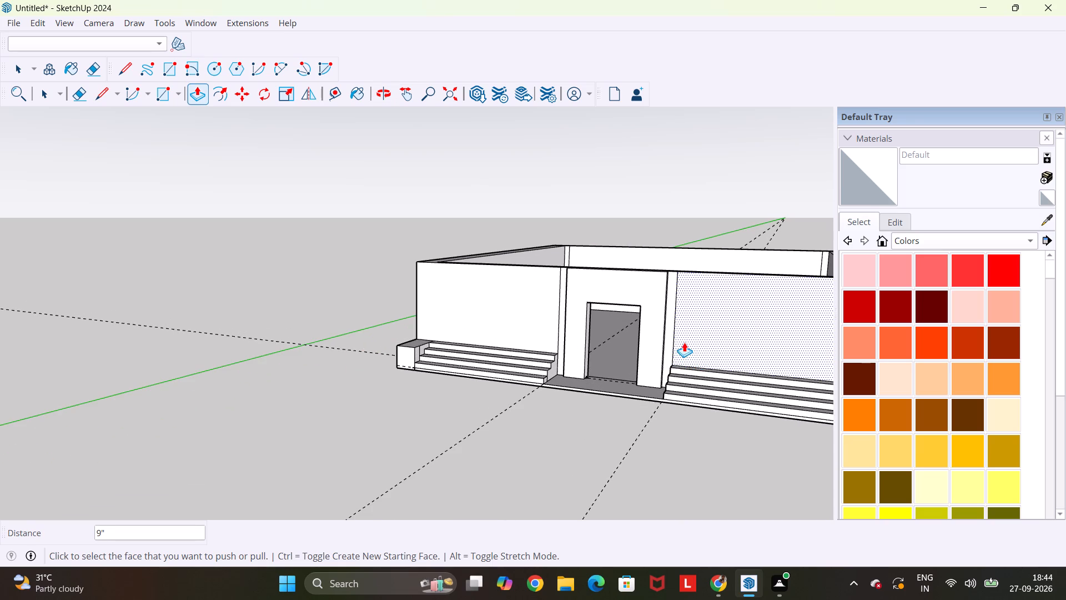
pyautogui.moveTo(684, 342); pyautogui.dragTo(703, 364, button='middle')
pyautogui.scroll(2, 708, 333)
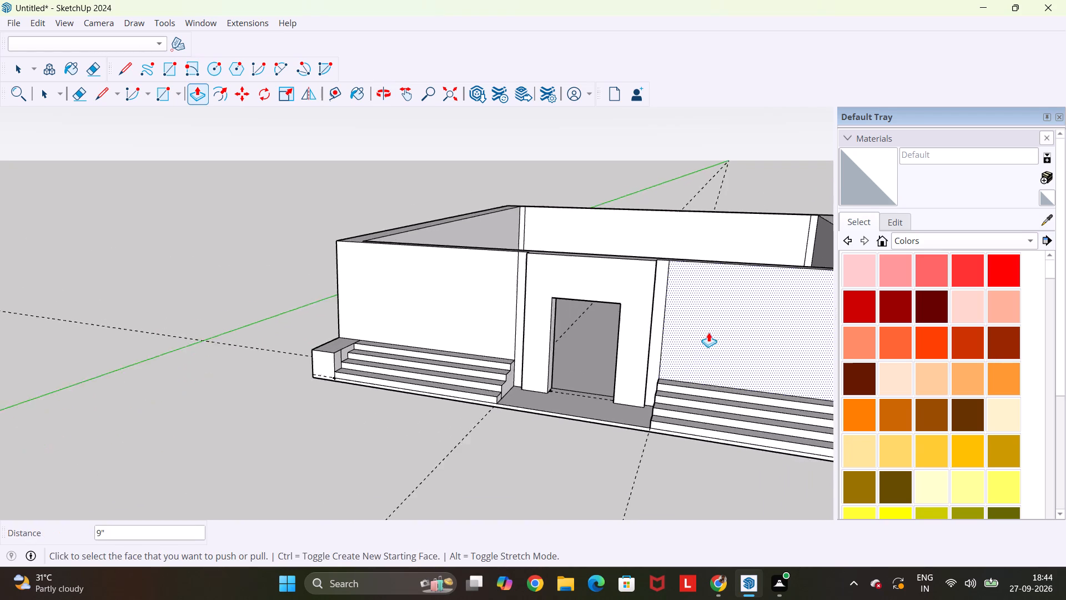
pyautogui.scroll(3, 708, 332)
pyautogui.scroll(5, 652, 294)
pyautogui.click(652, 294)
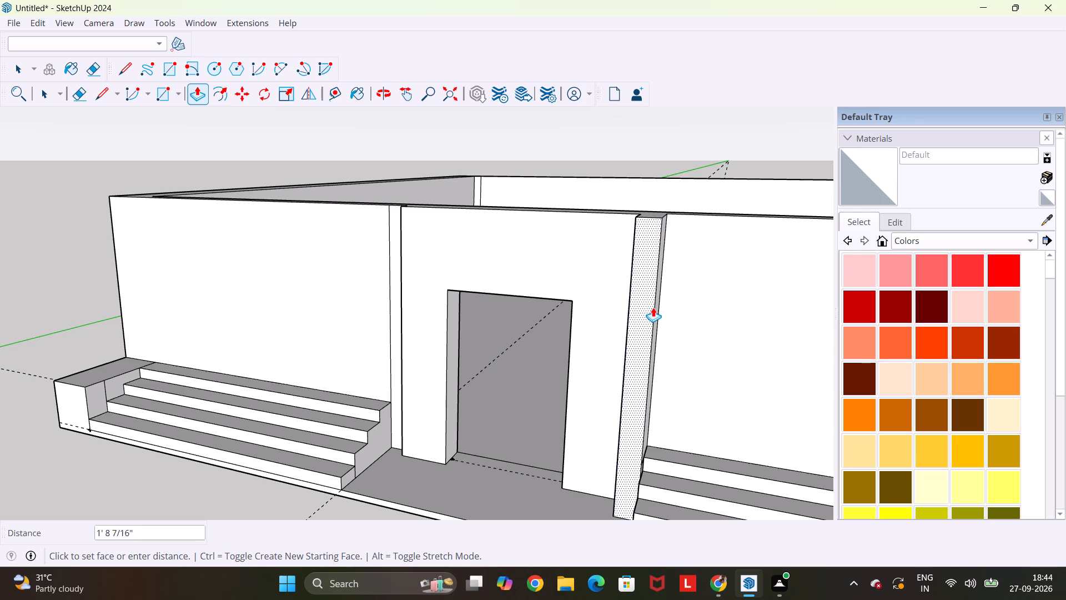
pyautogui.write('9"')
pyautogui.press('Return')
# Pull the vertical strip on the left-hand side of the door opening outward by the same 9".
pyautogui.scroll(3, 522, 307)
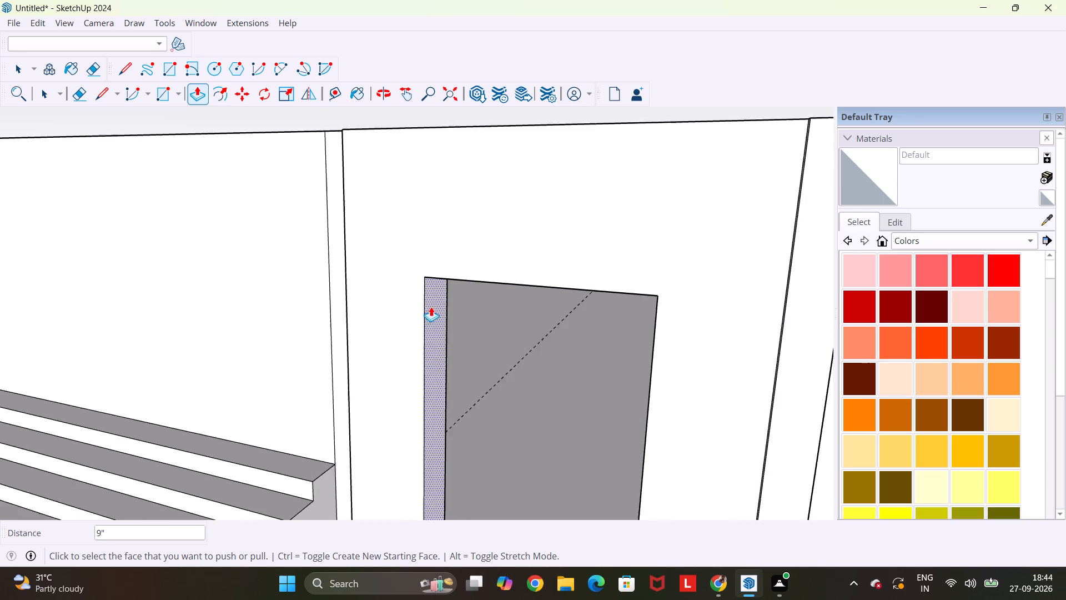
pyautogui.scroll(2, 431, 307)
pyautogui.doubleClick(328, 301)
pyautogui.scroll(-6, 328, 301)
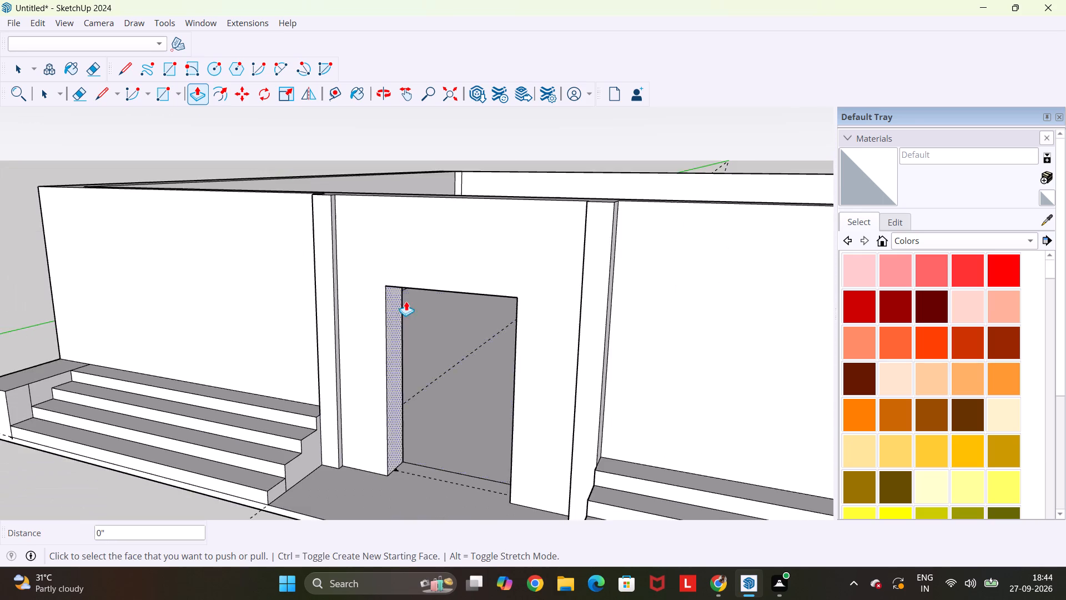
pyautogui.scroll(-1, 436, 300)
pyautogui.moveTo(440, 305); pyautogui.dragTo(508, 327, button='middle')
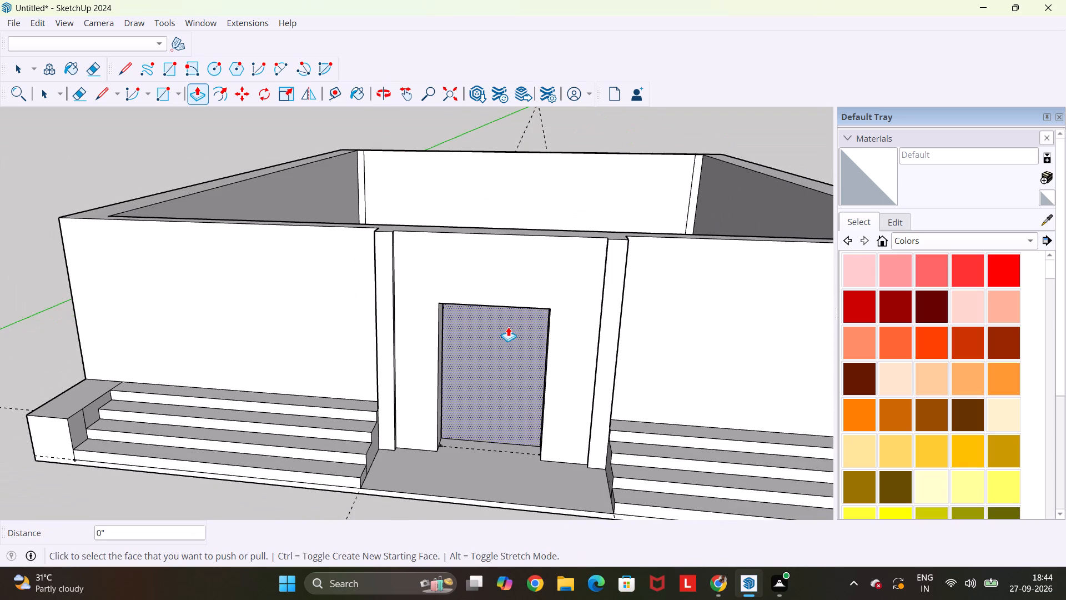
pyautogui.press('Escape')
pyautogui.press('space')
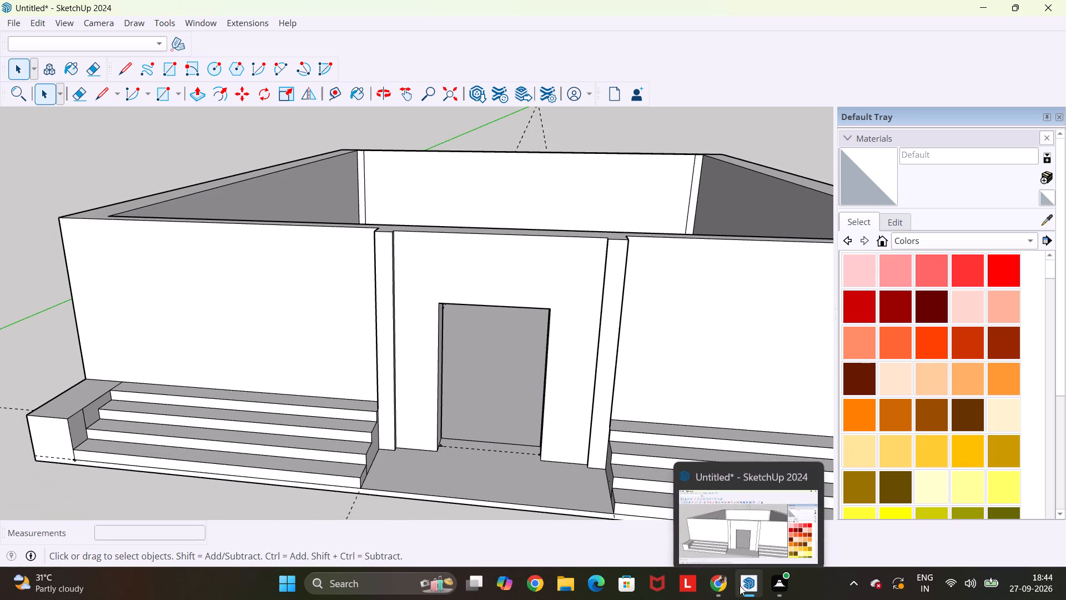
# Switch to the browser, refine the 3D Warehouse search to "wooden double door", and look through the models.
pyautogui.click(751, 583)
pyautogui.click(751, 586)
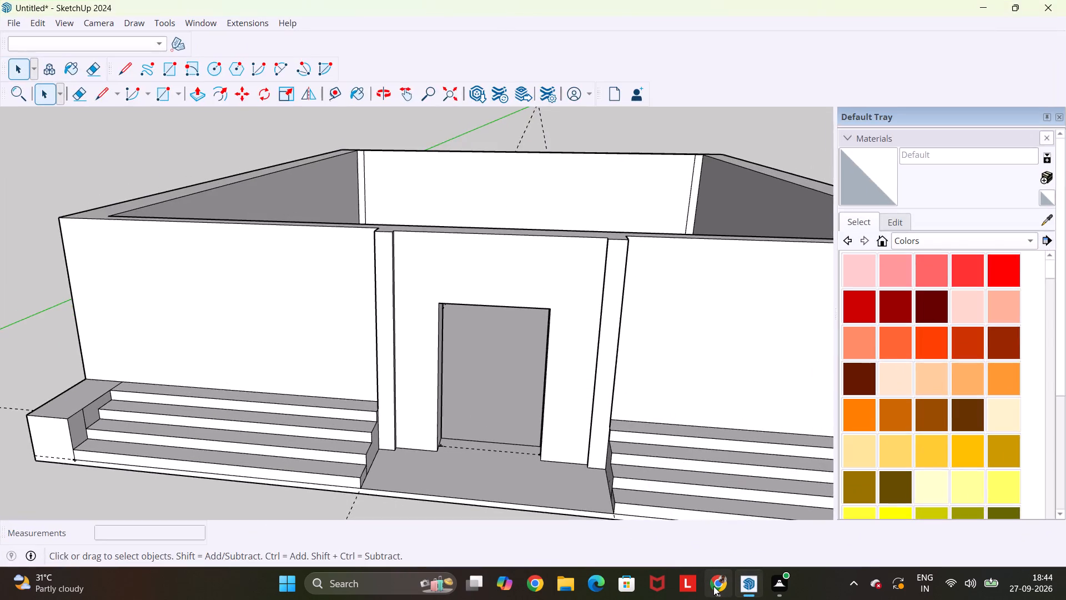
pyautogui.click(713, 586)
pyautogui.scroll(-4, 605, 376)
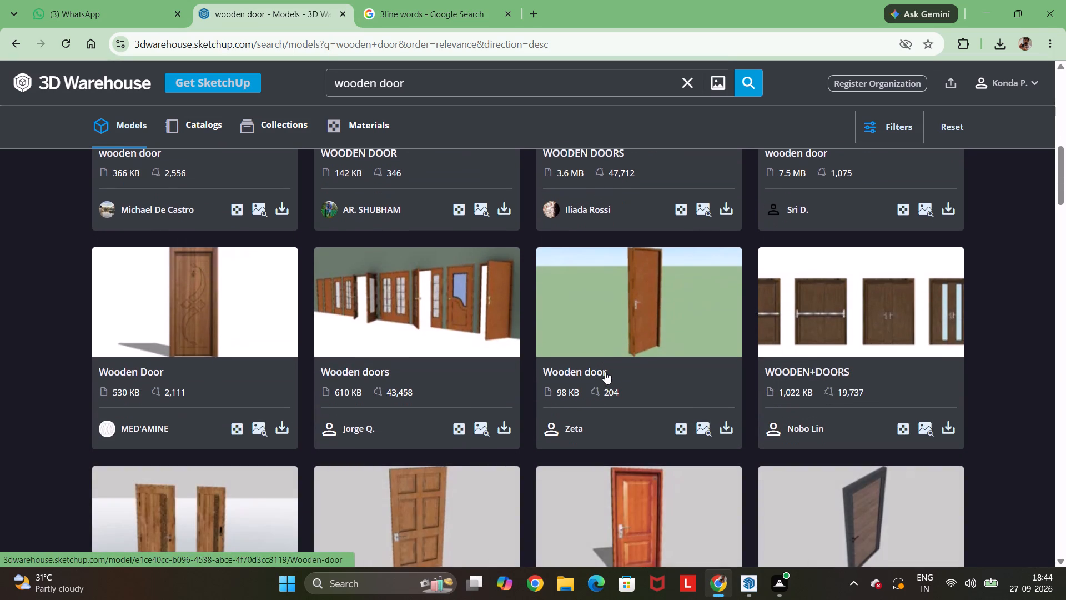
pyautogui.scroll(-4, 606, 372)
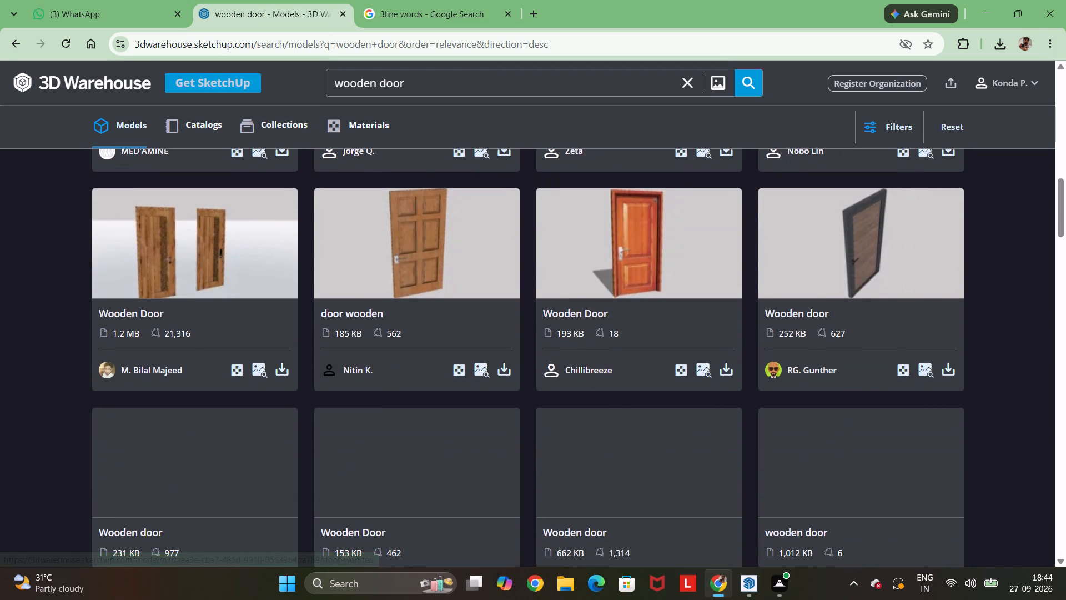
pyautogui.click(381, 81)
pyautogui.press('space')
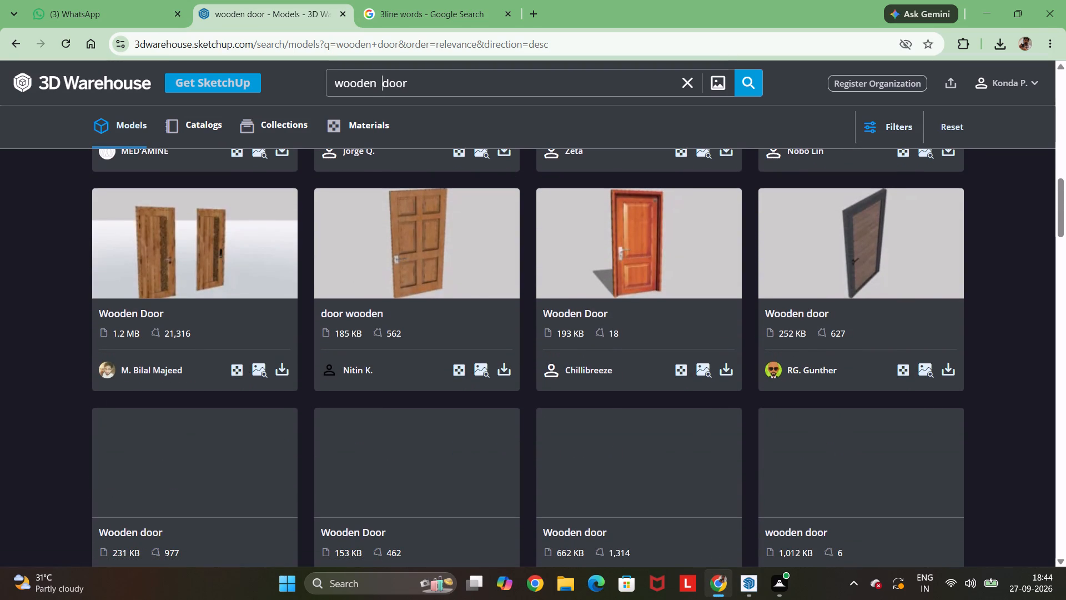
pyautogui.write('double')
pyautogui.press('Return')
pyautogui.scroll(6, 455, 179)
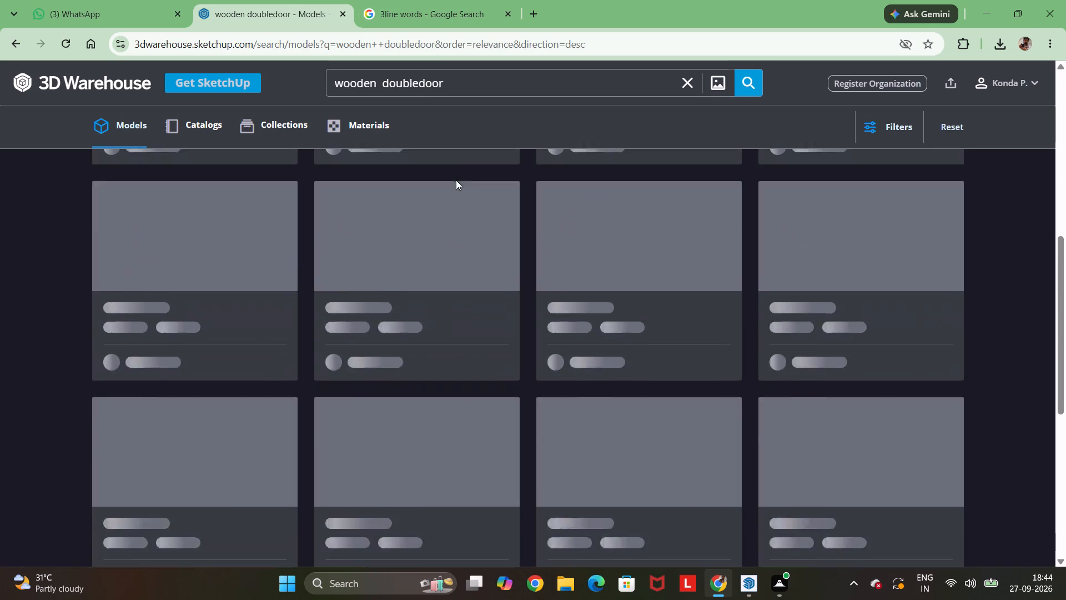
pyautogui.scroll(12, 456, 180)
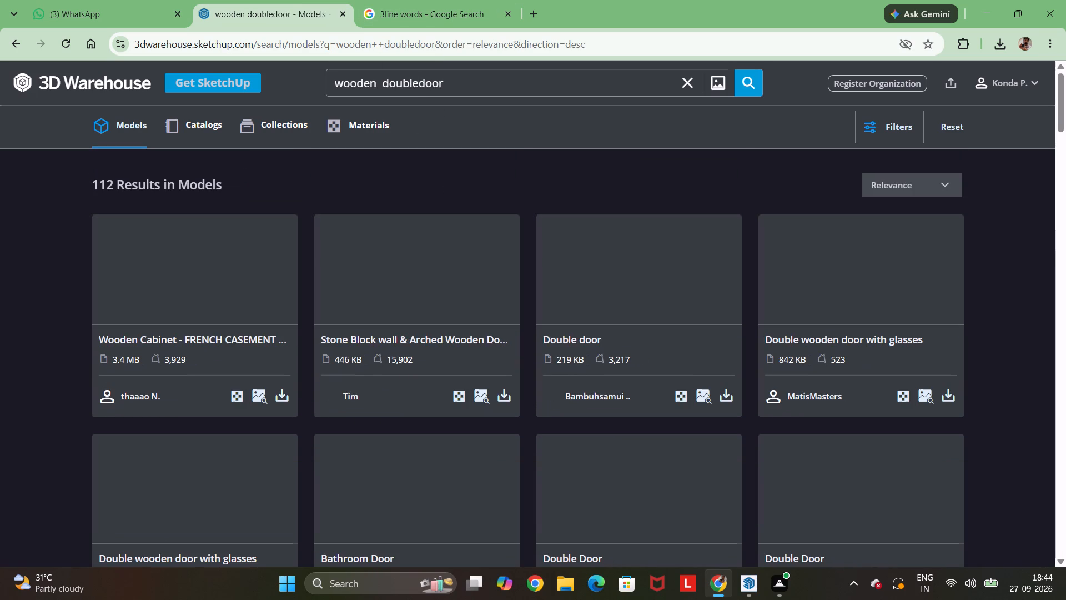
pyautogui.click(420, 82)
pyautogui.press('space')
pyautogui.press('Return')
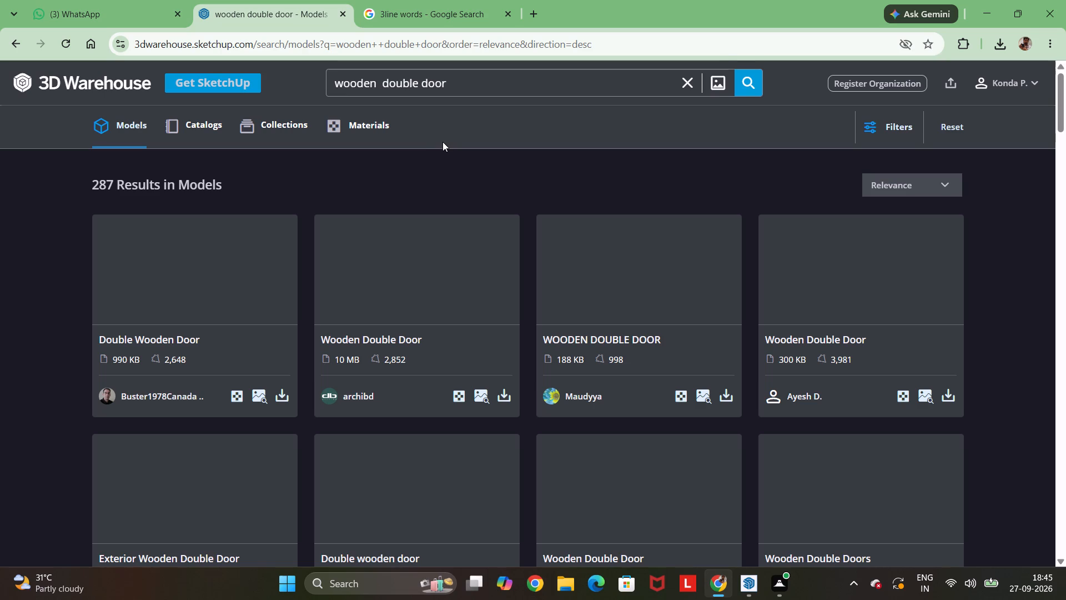
pyautogui.scroll(-6, 444, 143)
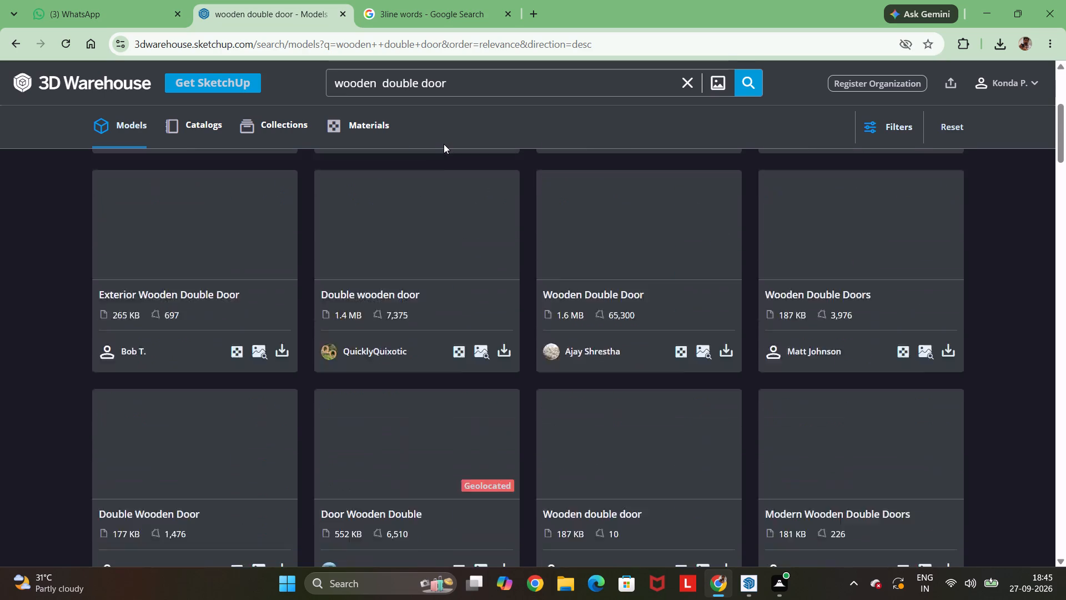
pyautogui.scroll(-1, 444, 144)
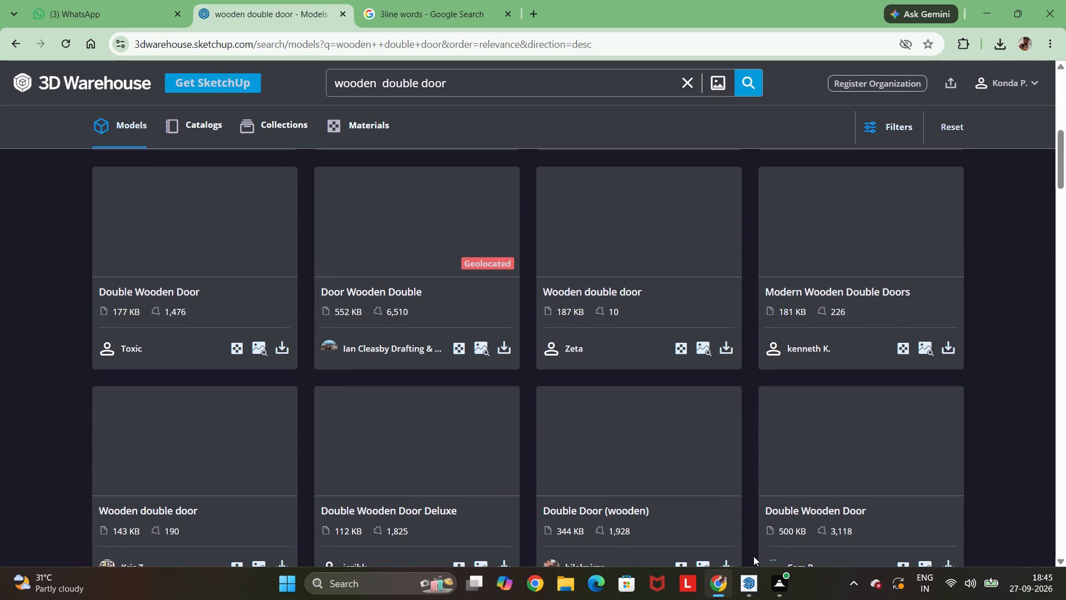
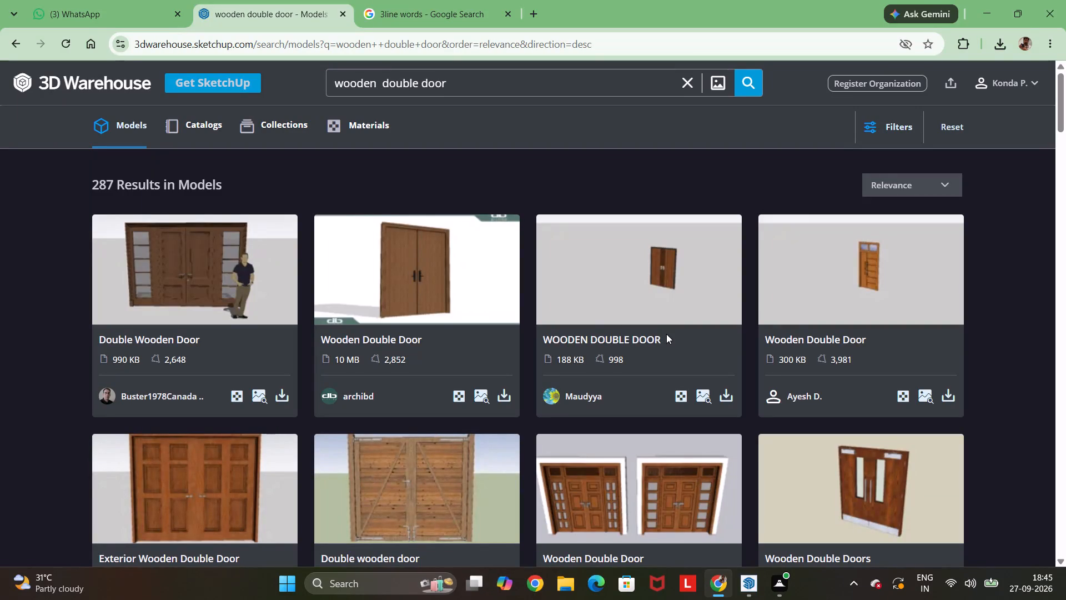
# Look through the wooden double door results to the end of the list and load more models.
pyautogui.scroll(-6, 666, 334)
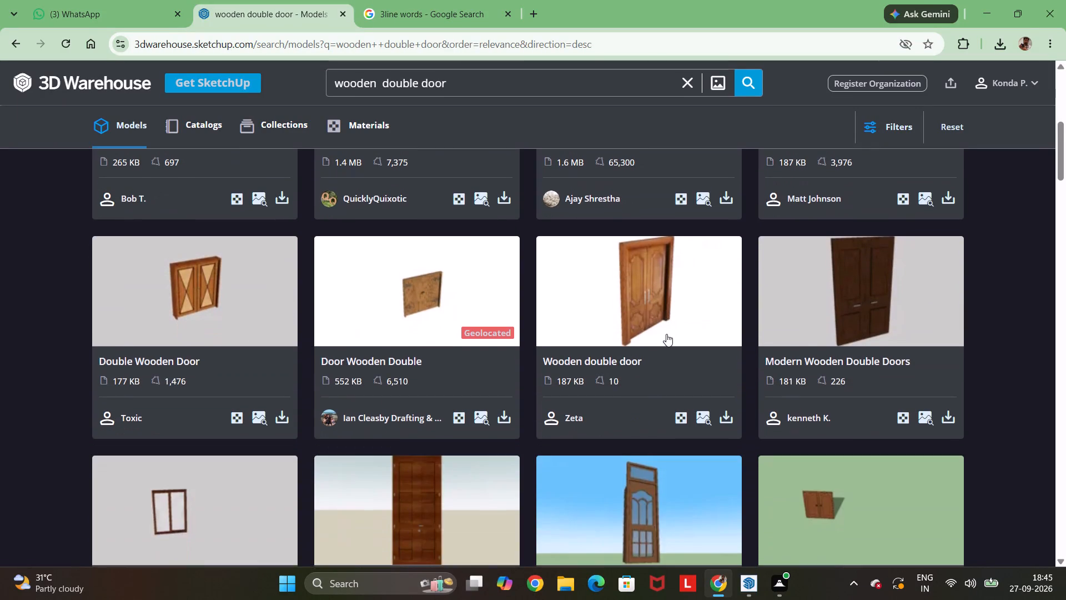
pyautogui.scroll(-7, 666, 334)
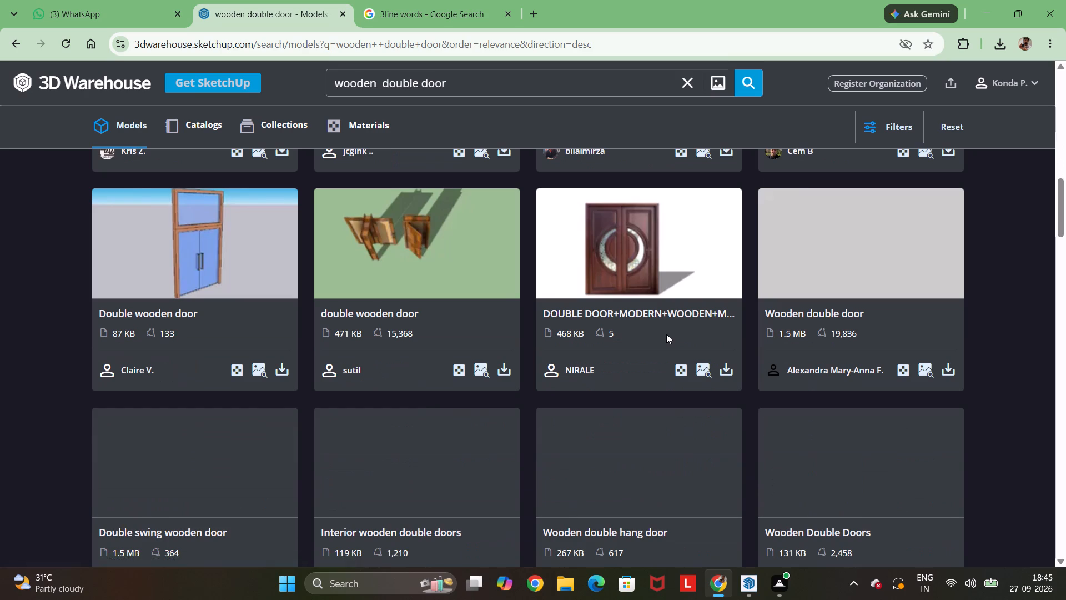
pyautogui.scroll(-4, 666, 334)
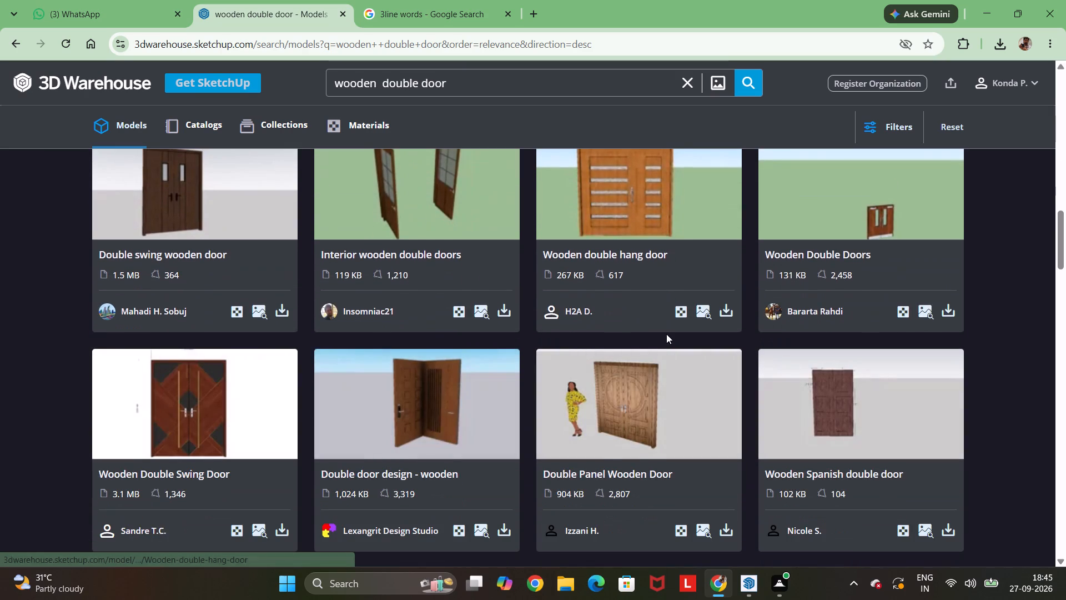
pyautogui.scroll(-7, 666, 334)
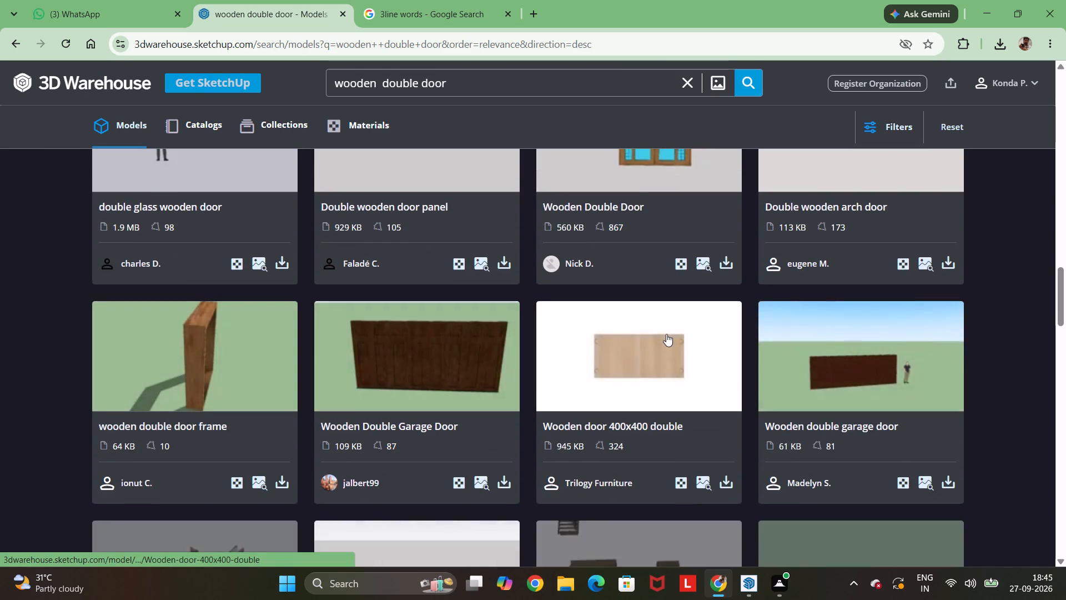
pyautogui.scroll(-6, 666, 334)
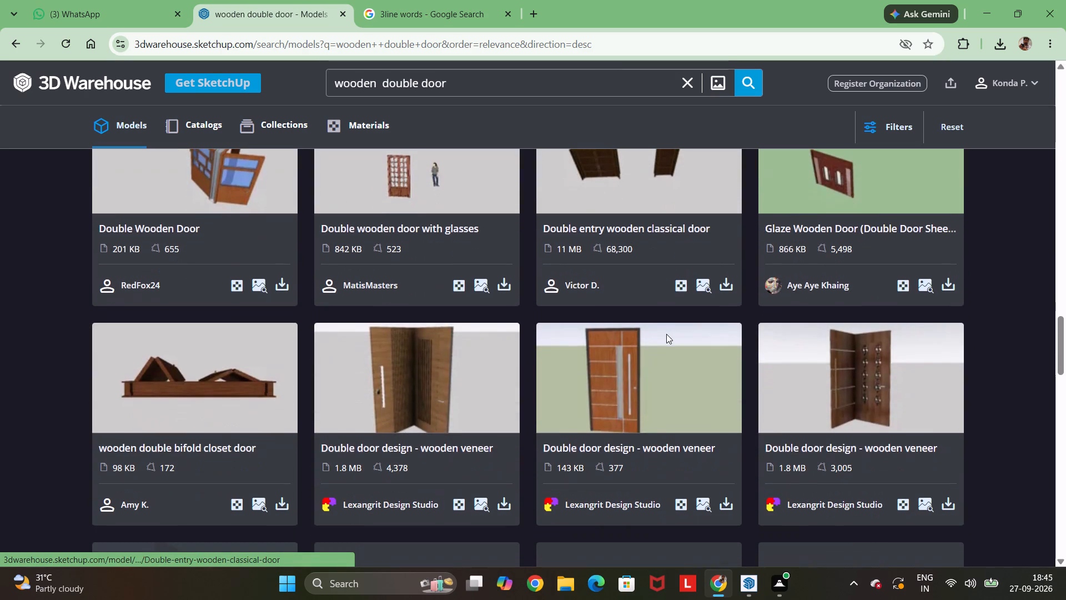
pyautogui.scroll(-2, 666, 334)
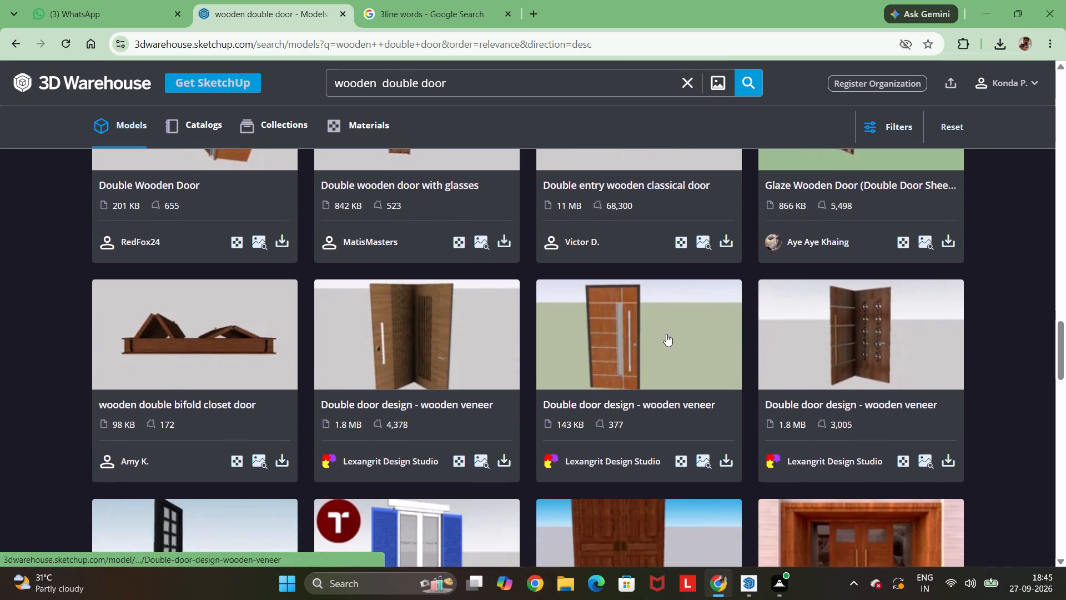
pyautogui.scroll(-8, 666, 334)
pyautogui.scroll(3, 666, 334)
pyautogui.scroll(-6, 666, 334)
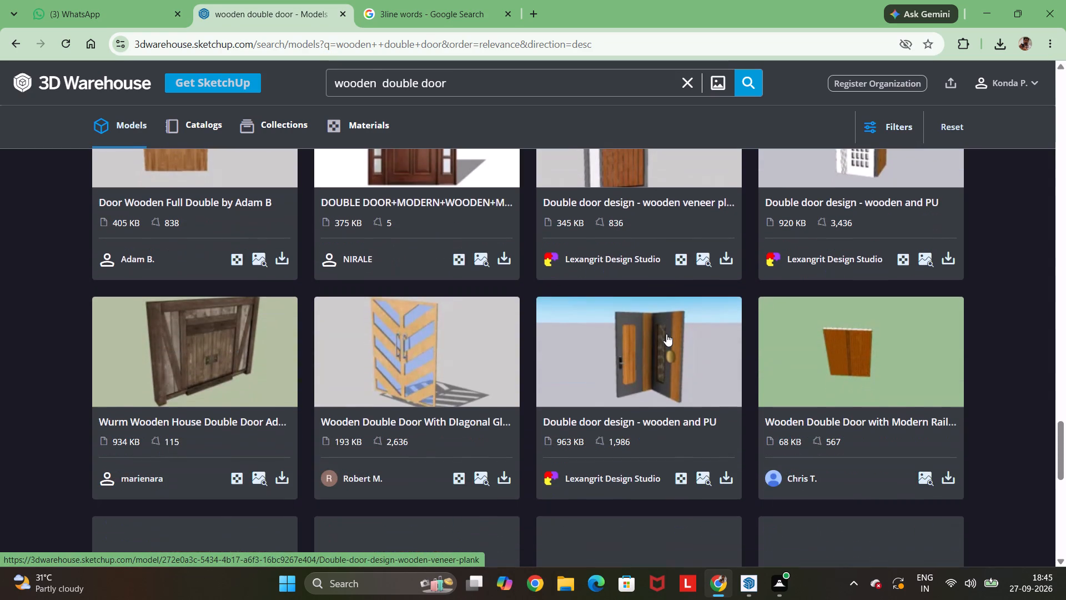
pyautogui.scroll(-6, 666, 334)
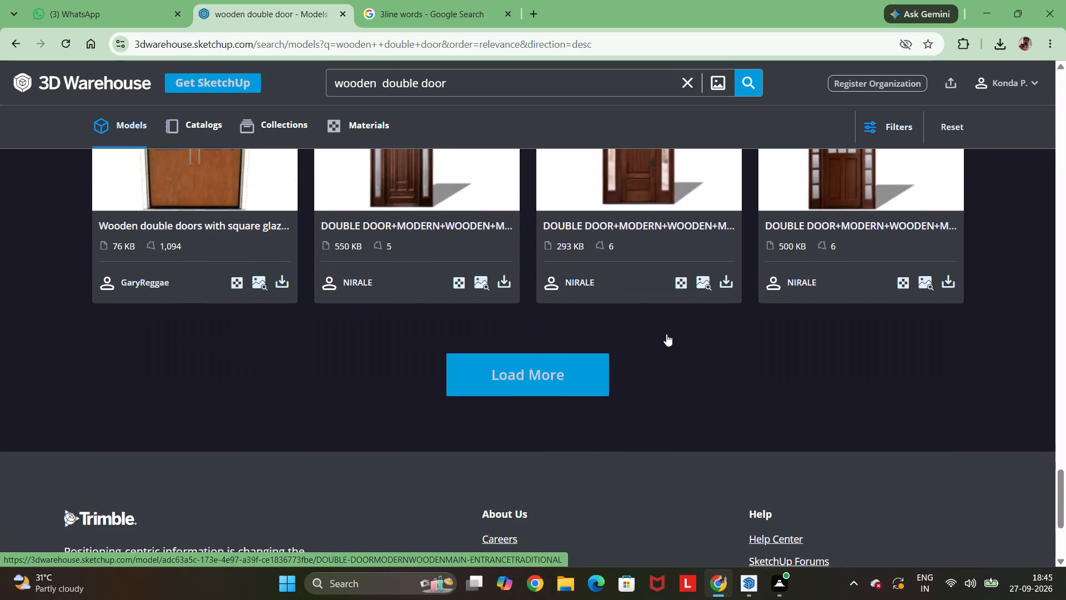
pyautogui.click(542, 367)
# Return to the 1.6 MB Wooden Double Door model with two framed, side-glazed doors and download it as a SketchUp file.
pyautogui.scroll(6, 597, 329)
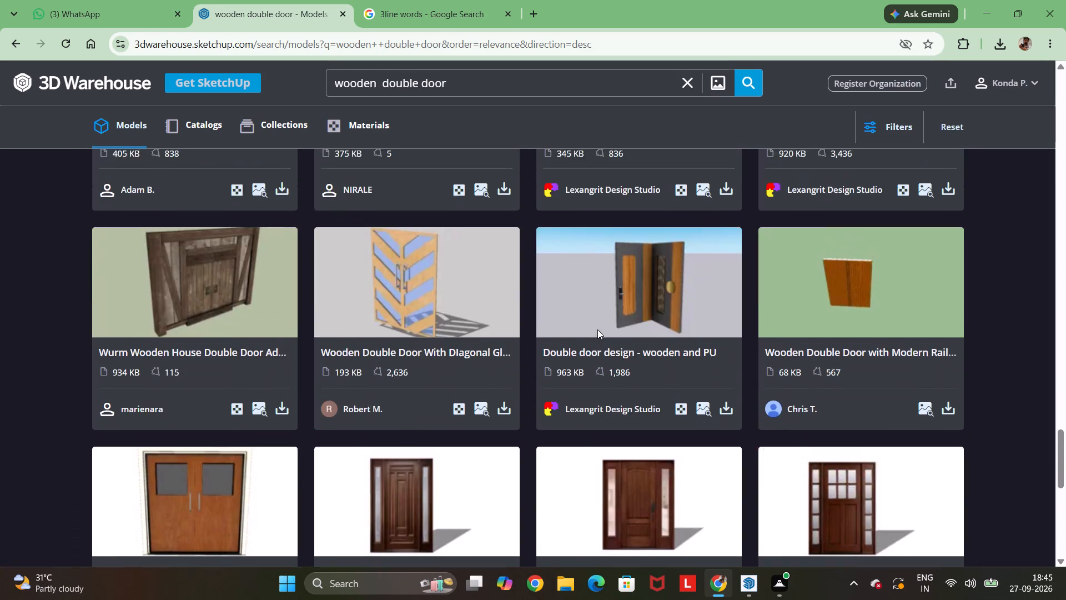
pyautogui.scroll(17, 597, 329)
pyautogui.scroll(4, 597, 329)
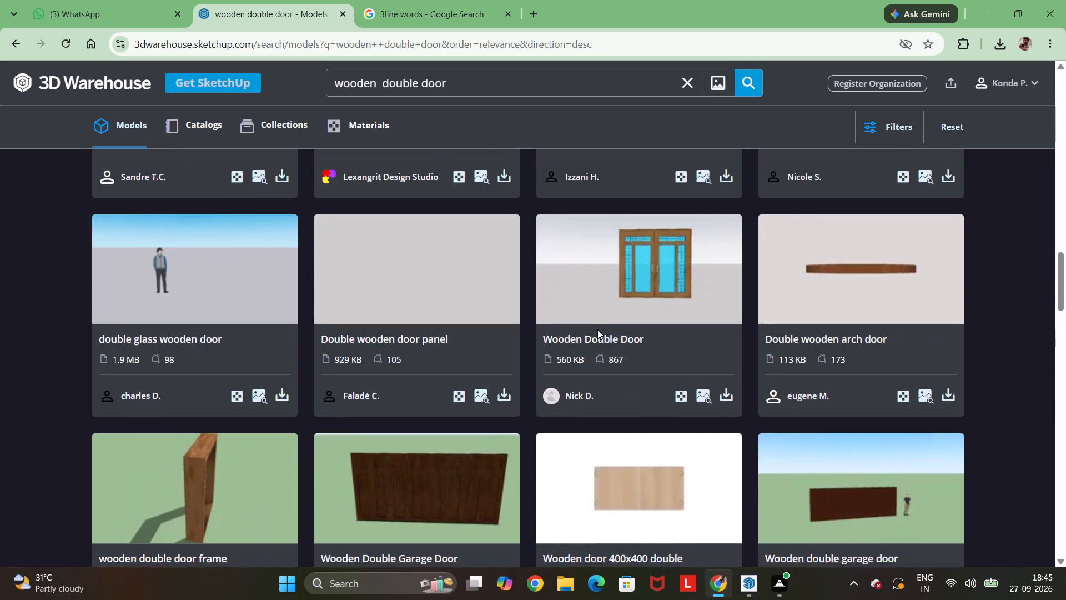
pyautogui.scroll(13, 597, 329)
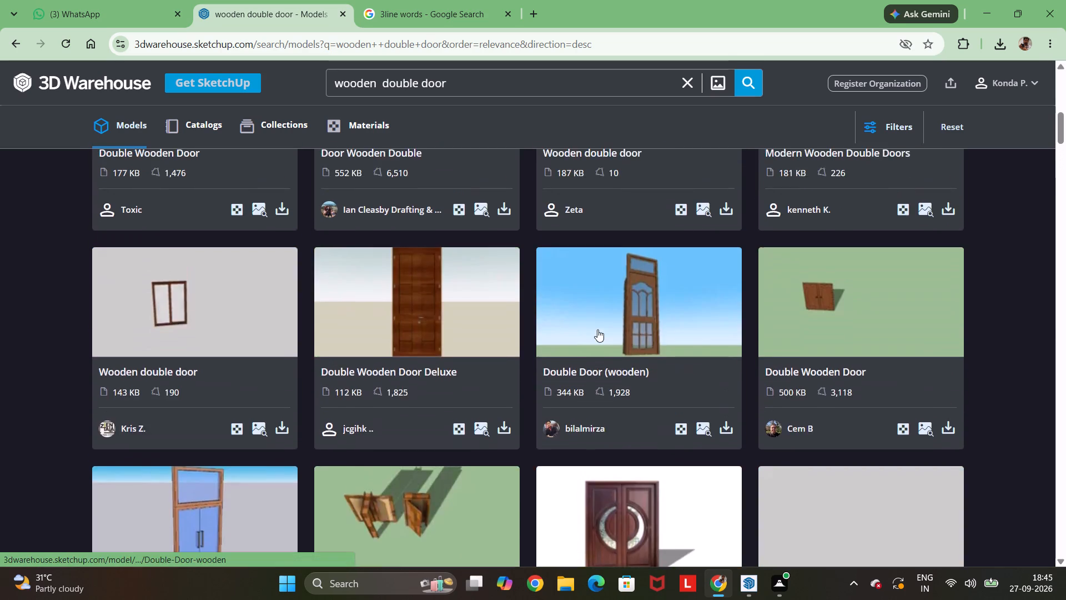
pyautogui.scroll(8, 597, 329)
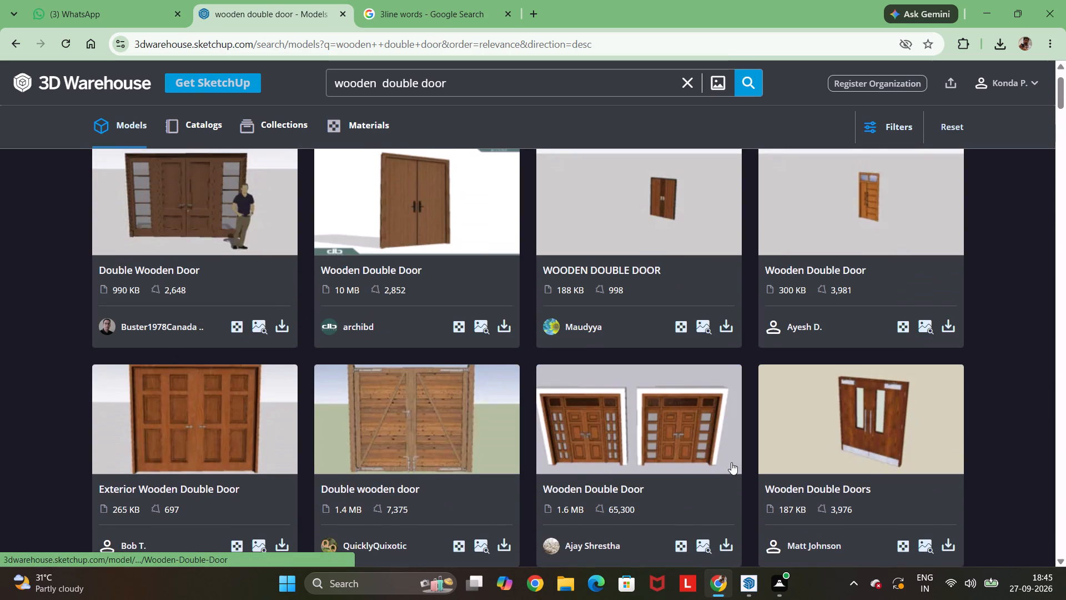
pyautogui.scroll(-2, 731, 459)
pyautogui.click(722, 411)
pyautogui.click(746, 440)
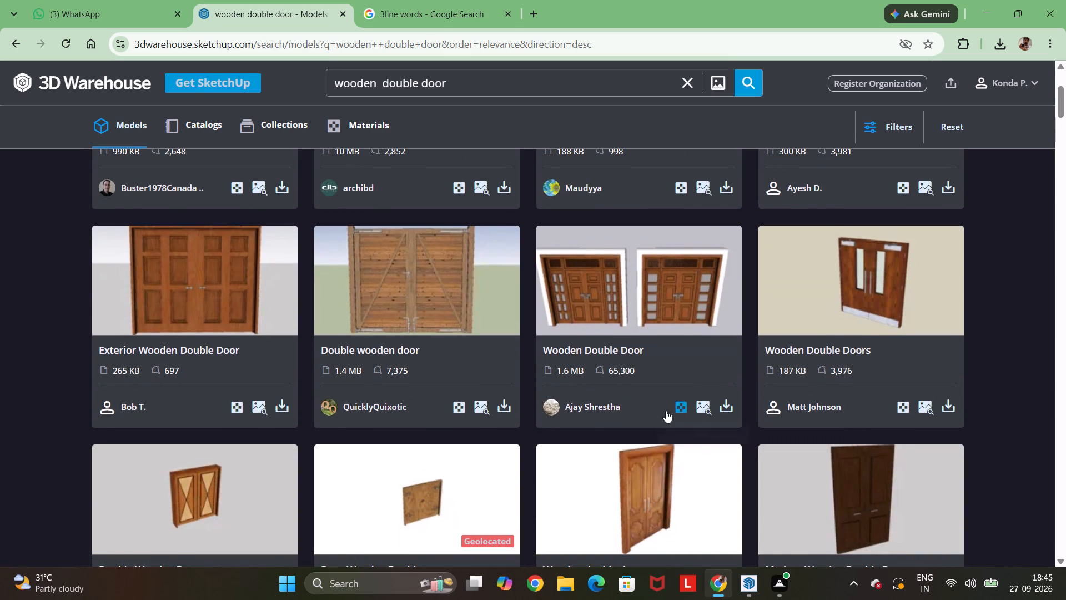
# Look through the remaining search results, including the newly loaded models, for another suitable wooden double door.
pyautogui.scroll(-19, 592, 380)
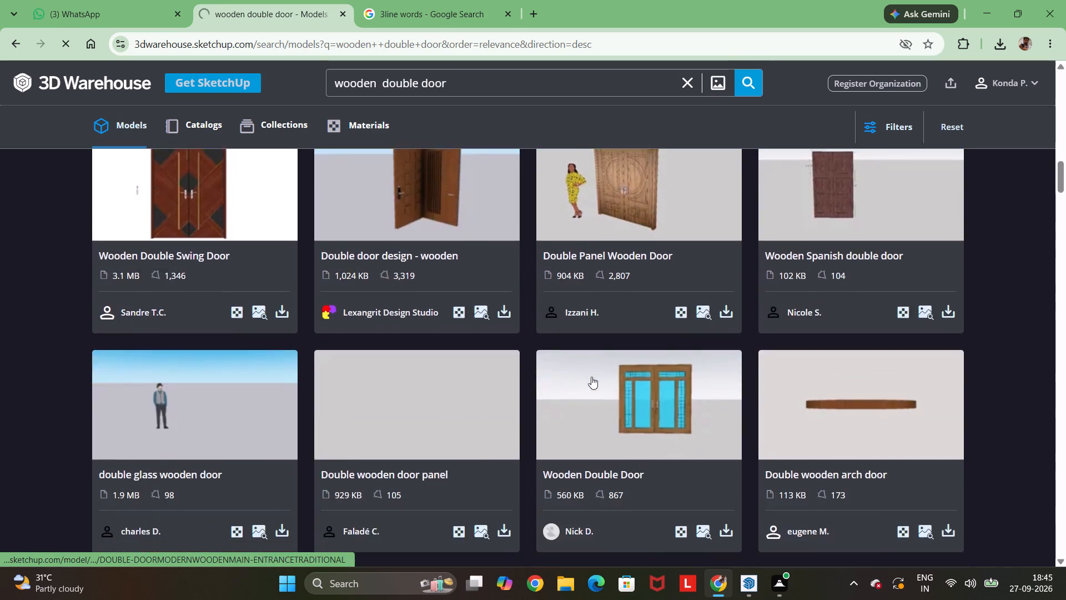
pyautogui.scroll(-14, 591, 377)
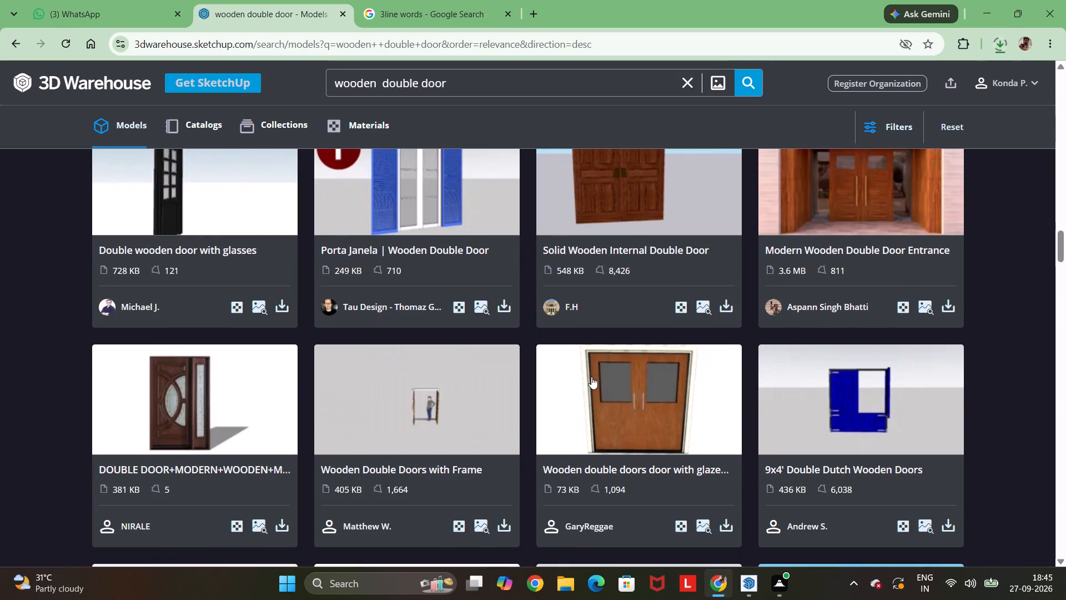
pyautogui.scroll(-8, 591, 377)
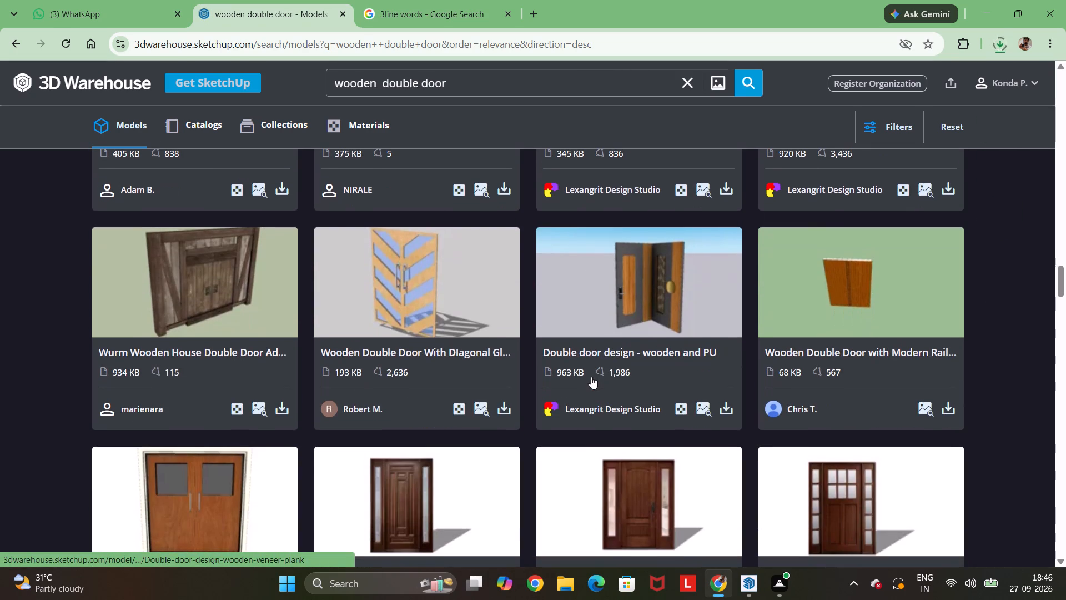
pyautogui.scroll(-4, 591, 377)
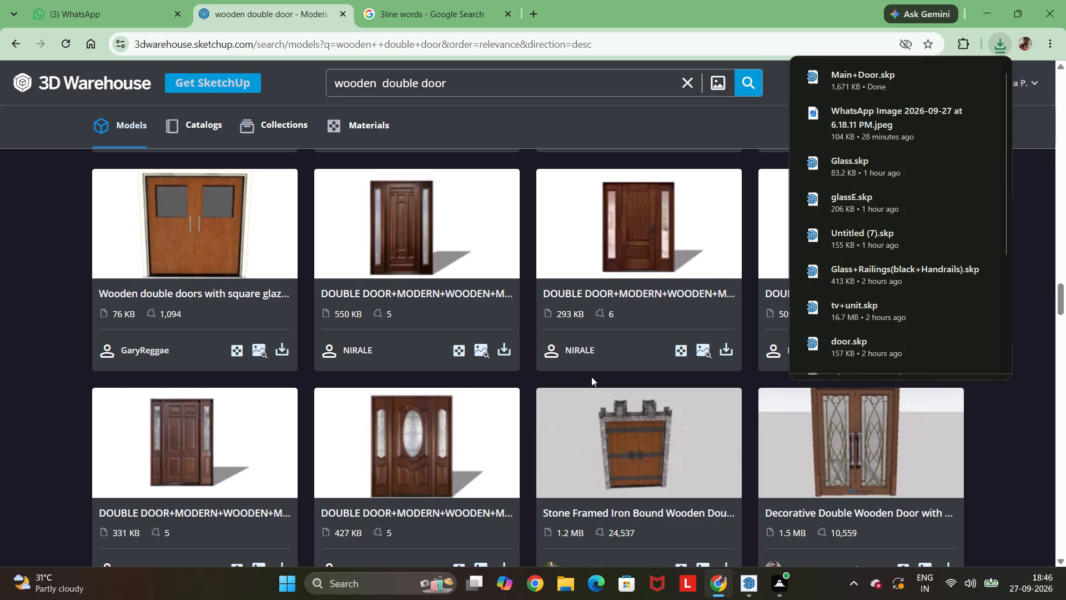
pyautogui.scroll(-3, 567, 381)
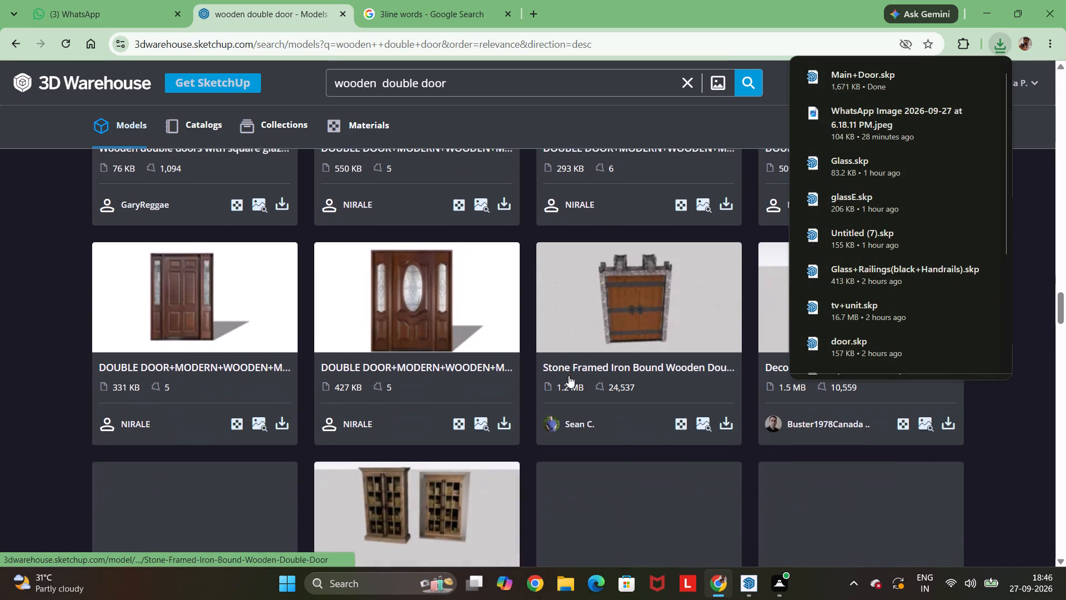
pyautogui.scroll(-1, 569, 376)
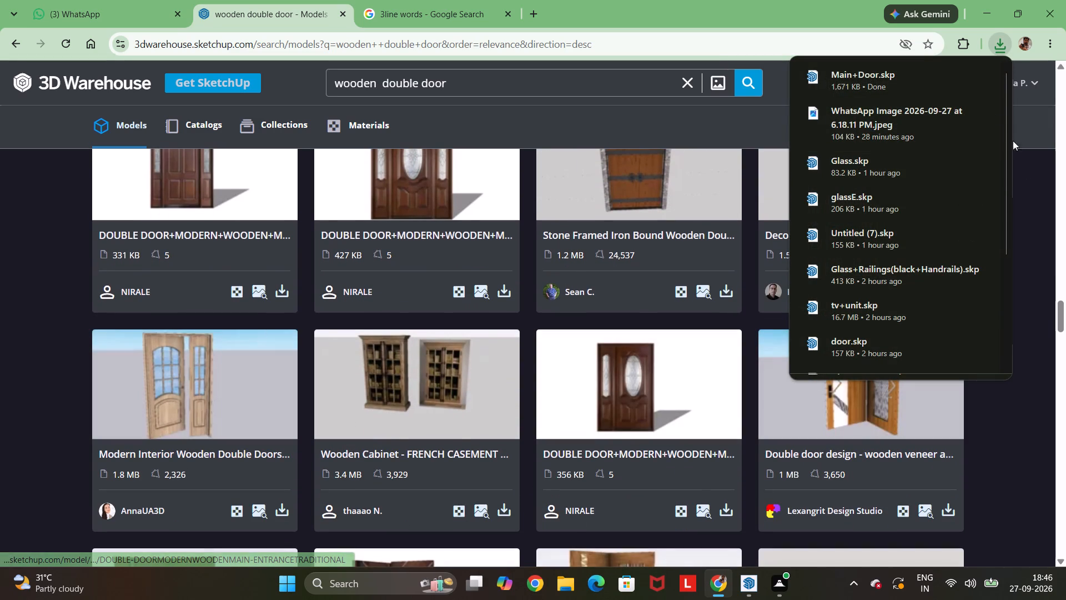
pyautogui.click(1039, 320)
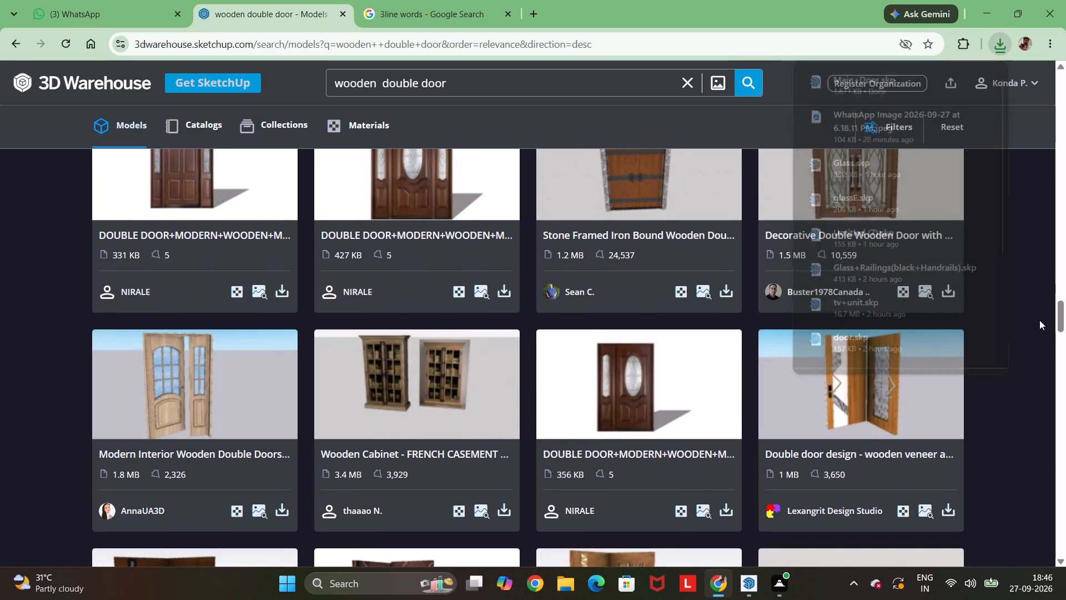
pyautogui.scroll(-6, 776, 327)
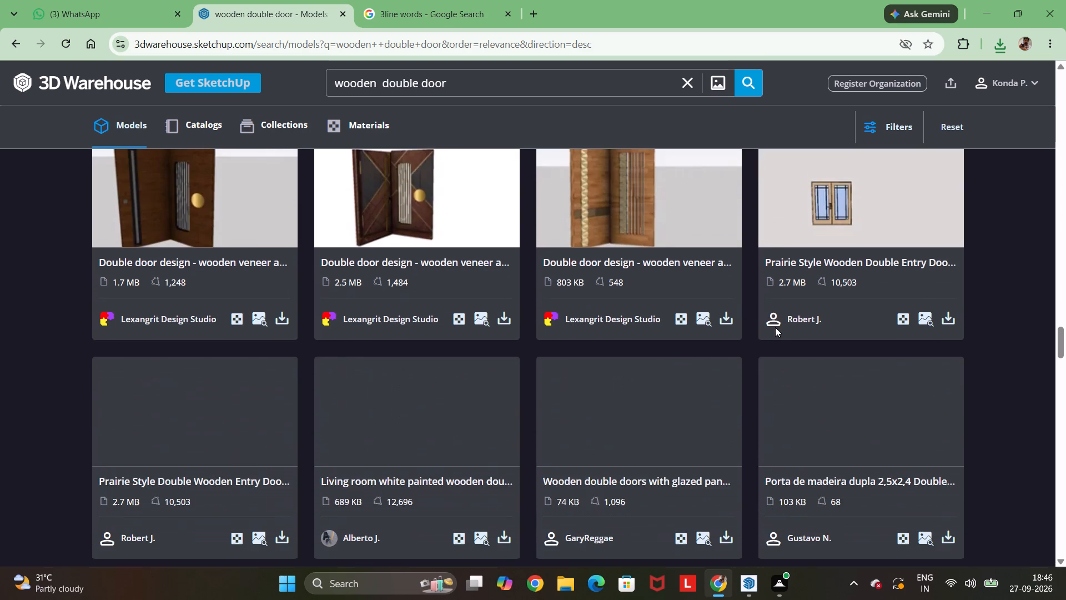
pyautogui.scroll(-4, 775, 327)
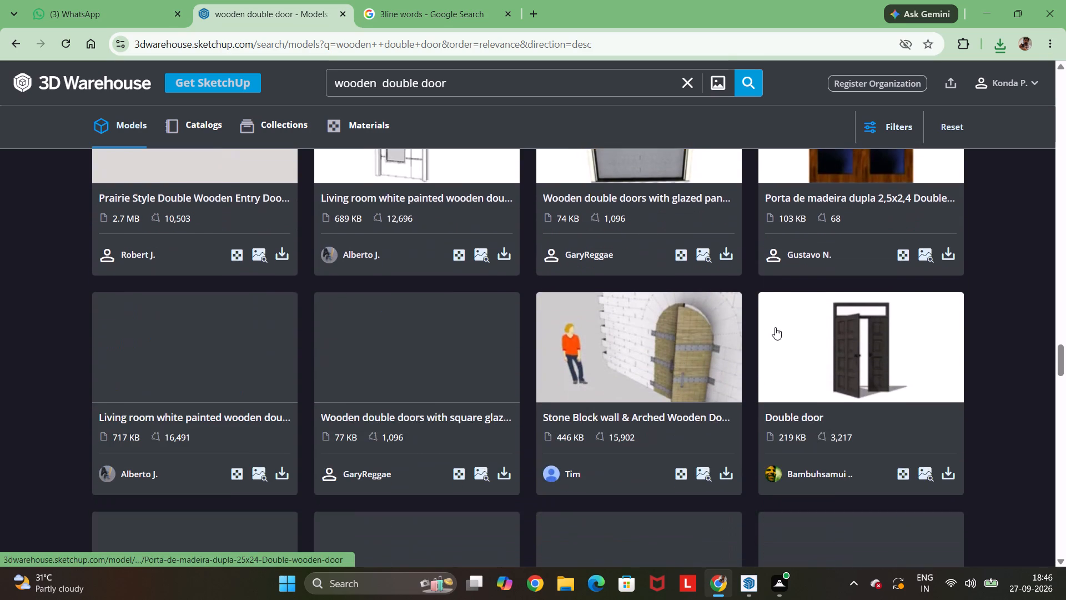
pyautogui.scroll(-2, 775, 327)
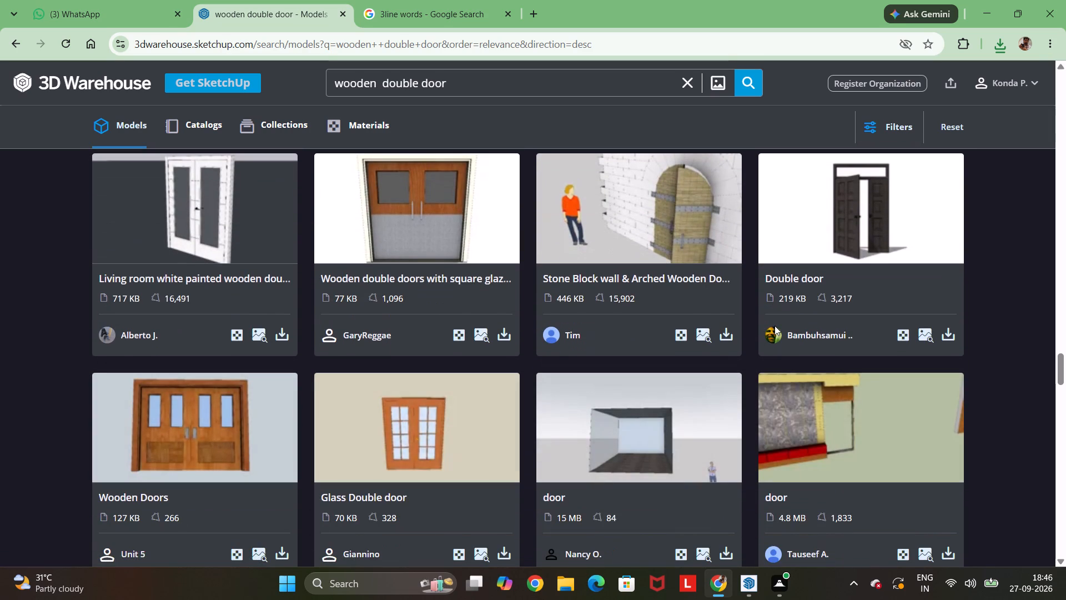
pyautogui.scroll(-7, 775, 326)
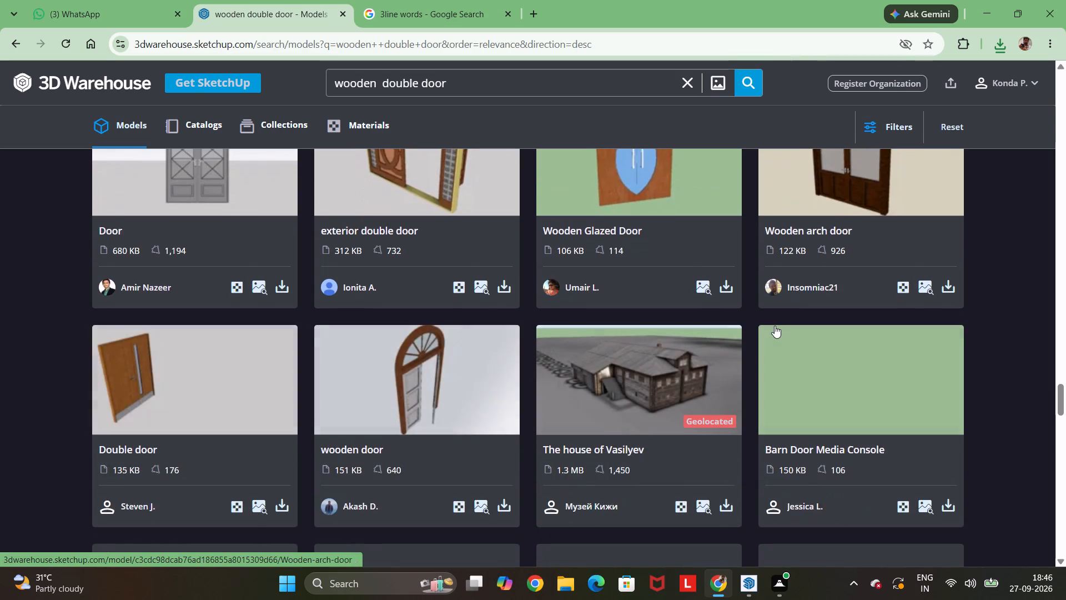
pyautogui.scroll(-3, 775, 326)
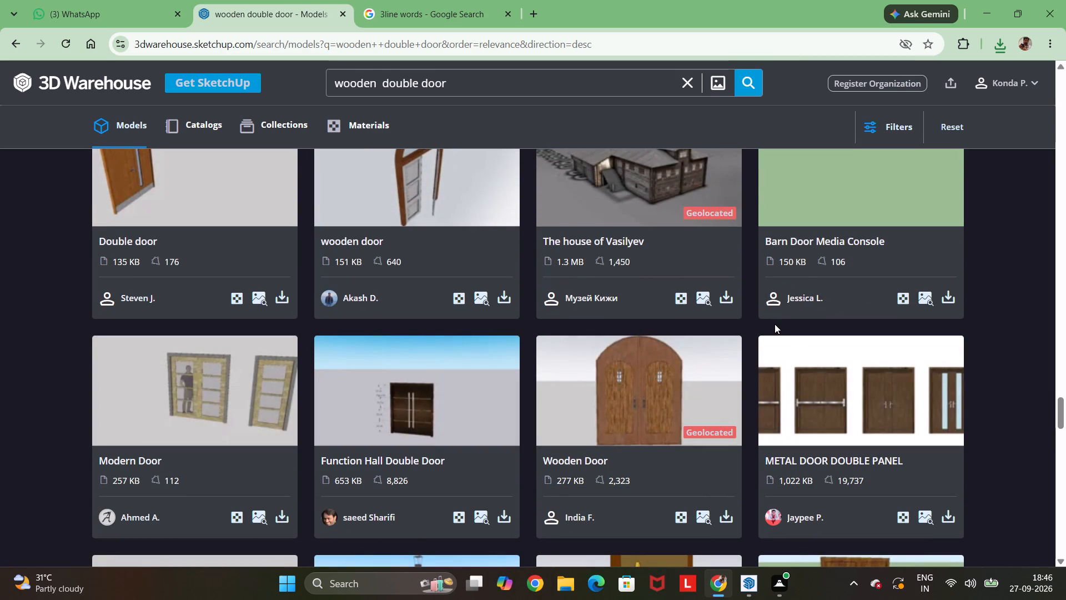
# Download the Function Hall Double Door model as a SketchUp file, skipping the subscription advert.
pyautogui.click(500, 518)
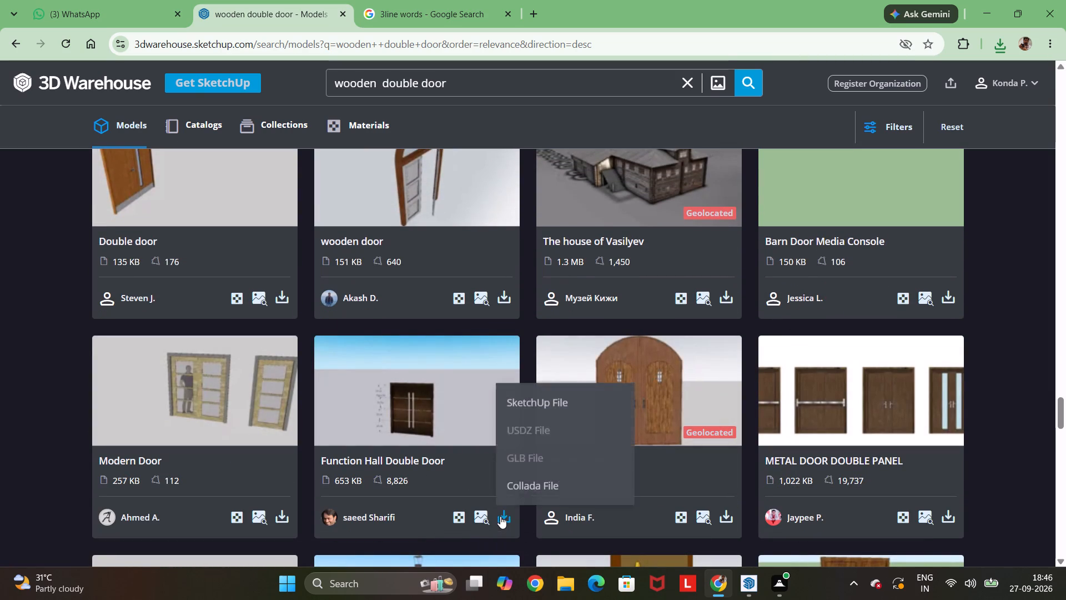
pyautogui.click(544, 398)
pyautogui.scroll(-2, 623, 206)
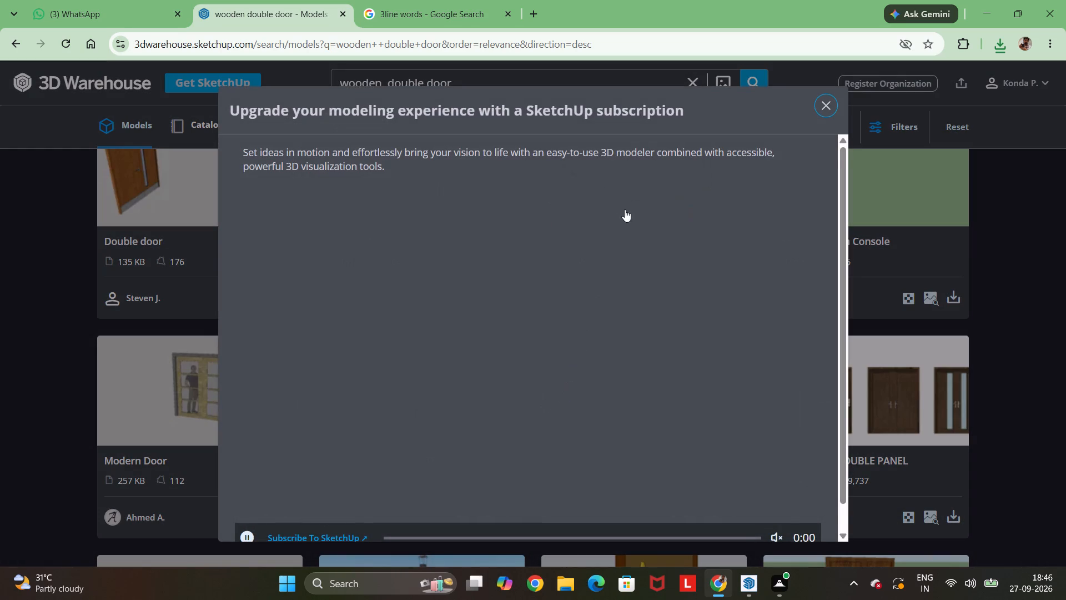
pyautogui.scroll(-4, 625, 209)
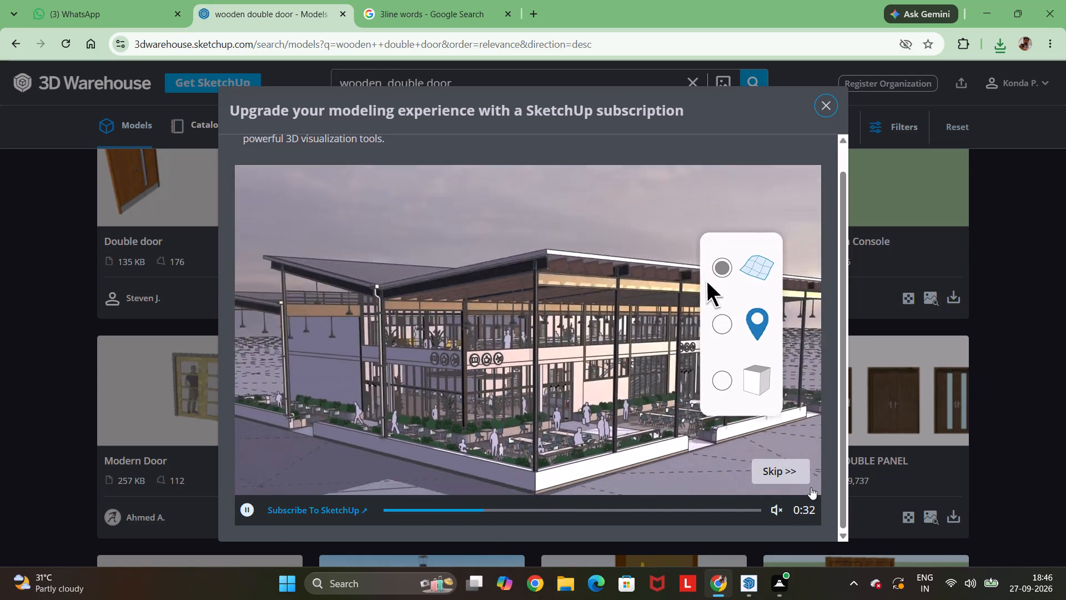
pyautogui.click(796, 478)
pyautogui.click(532, 409)
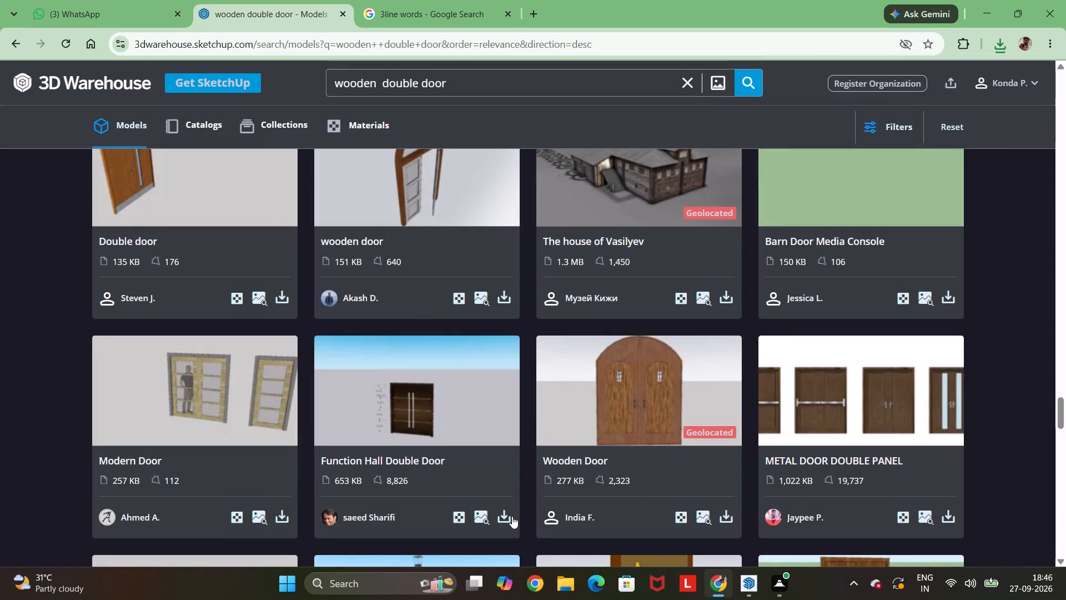
pyautogui.click(511, 516)
pyautogui.click(547, 397)
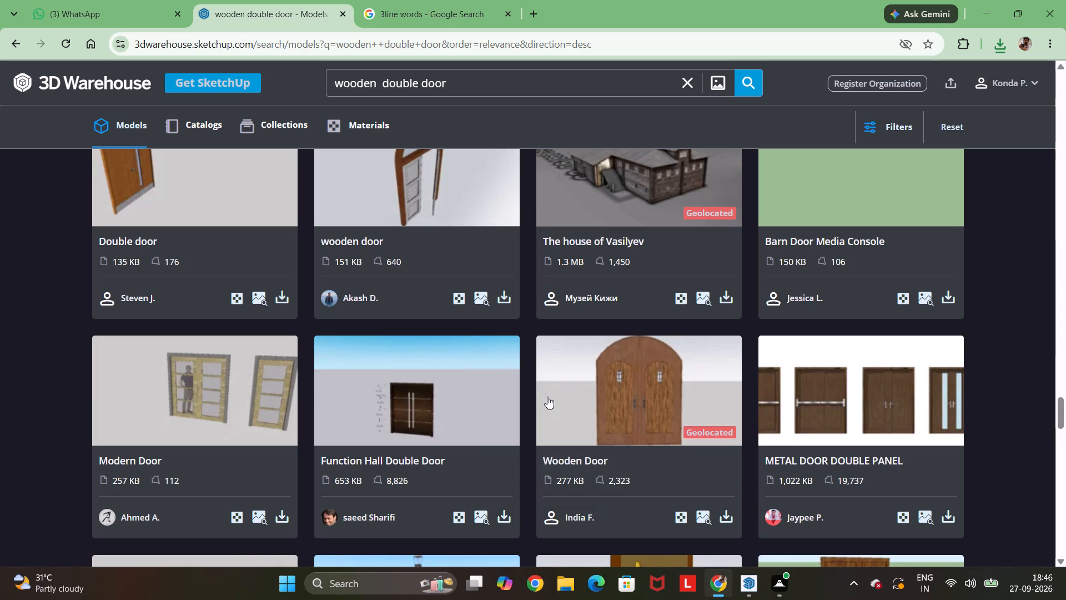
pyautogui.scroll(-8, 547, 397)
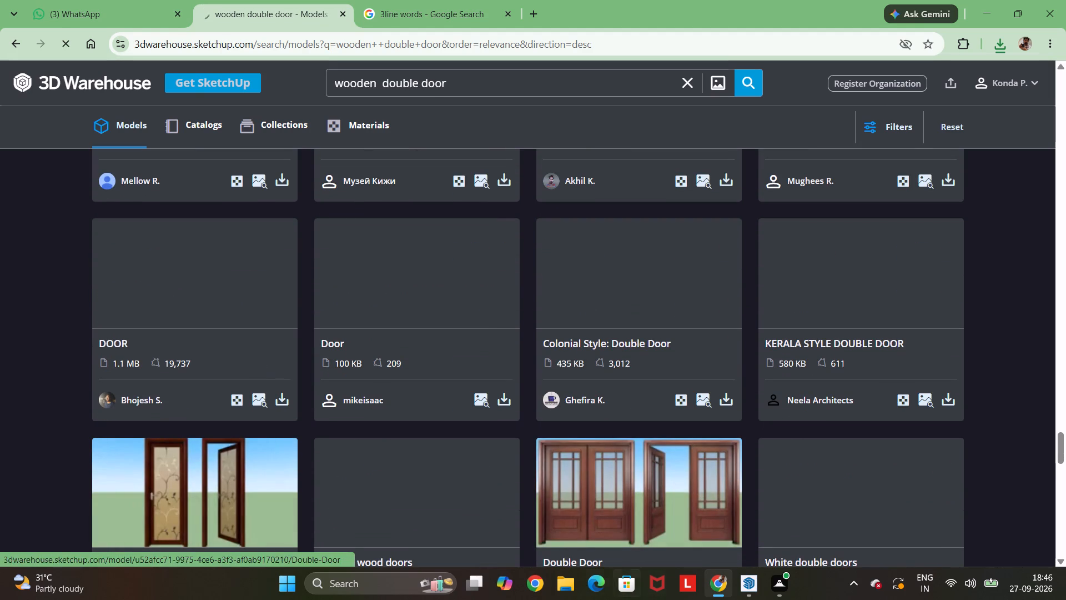
# Switch to File Explorer and open the downloaded Main+Door.skp from the Downloads folder.
pyautogui.click(554, 591)
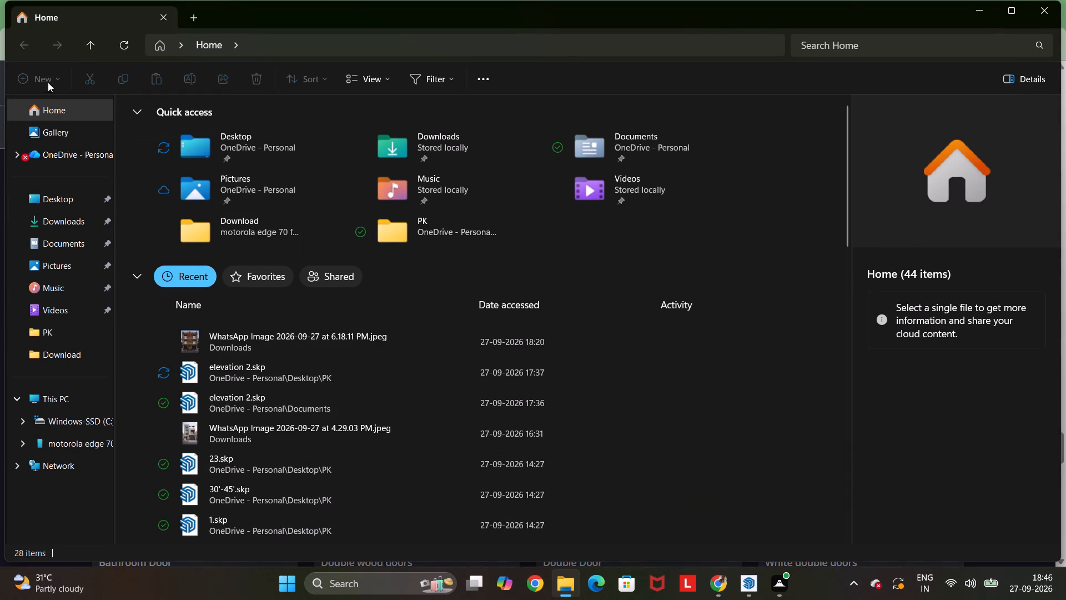
pyautogui.click(47, 229)
pyautogui.click(127, 44)
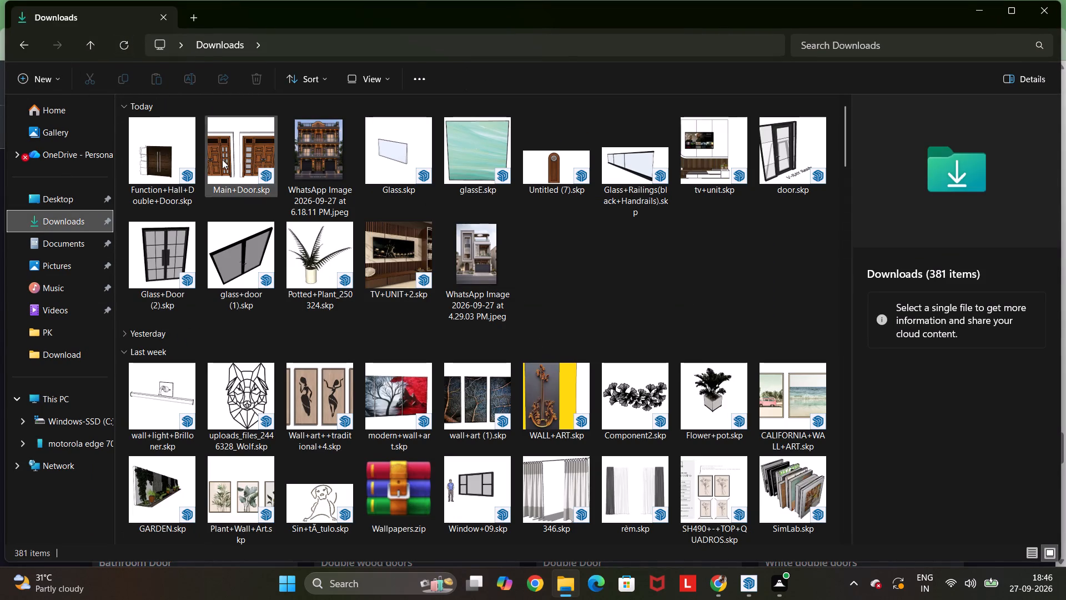
pyautogui.click(249, 152)
pyautogui.rightClick(249, 152)
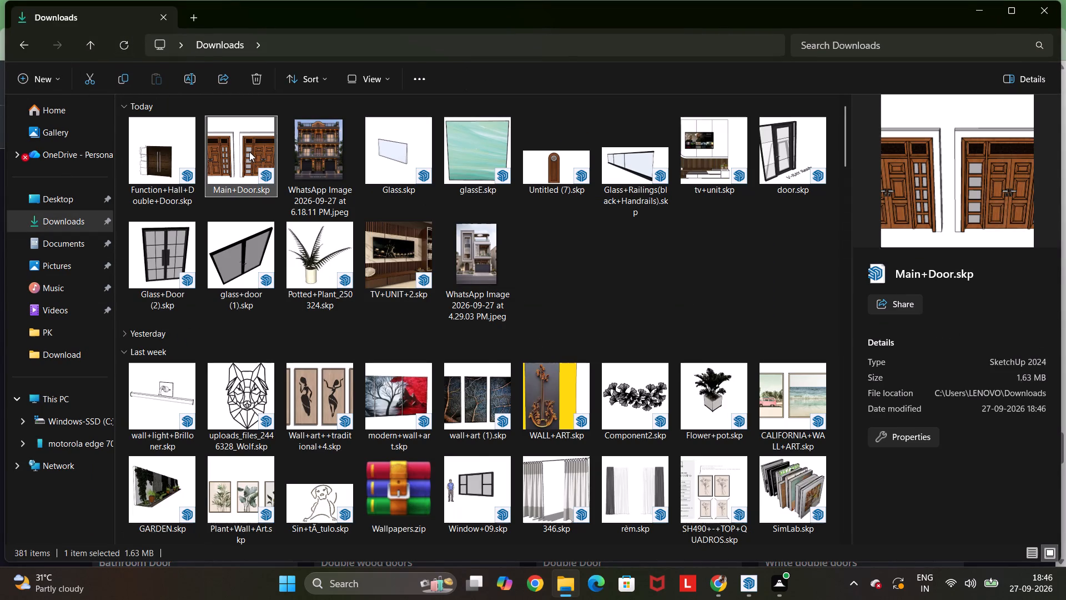
pyautogui.click(296, 215)
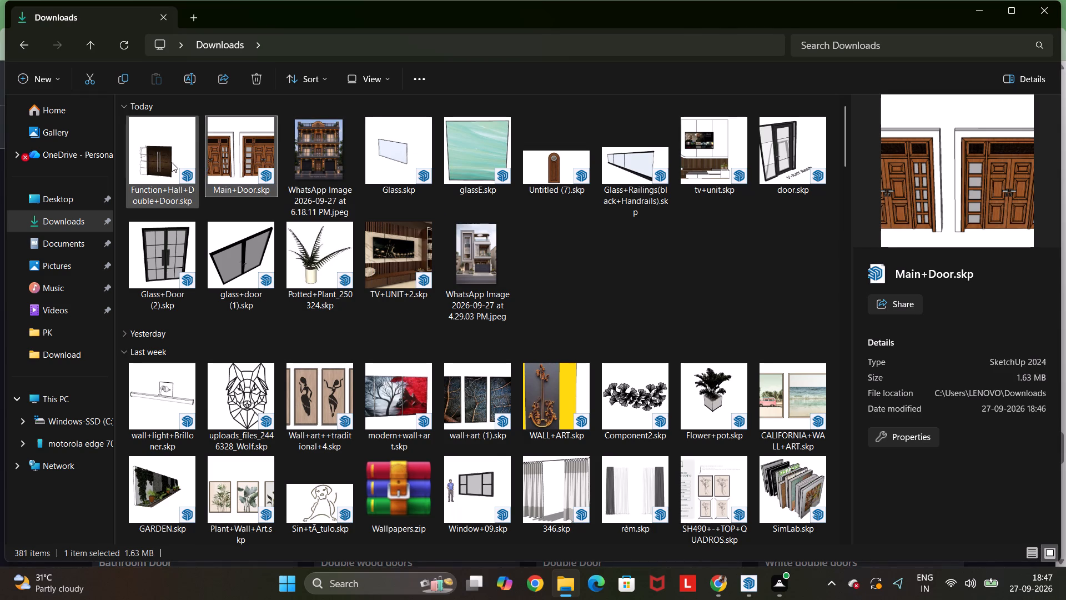
# Open the downloaded Function+Hall+Double+Door.skp from the Downloads folder and put the folder window away.
pyautogui.rightClick(172, 162)
pyautogui.click(254, 210)
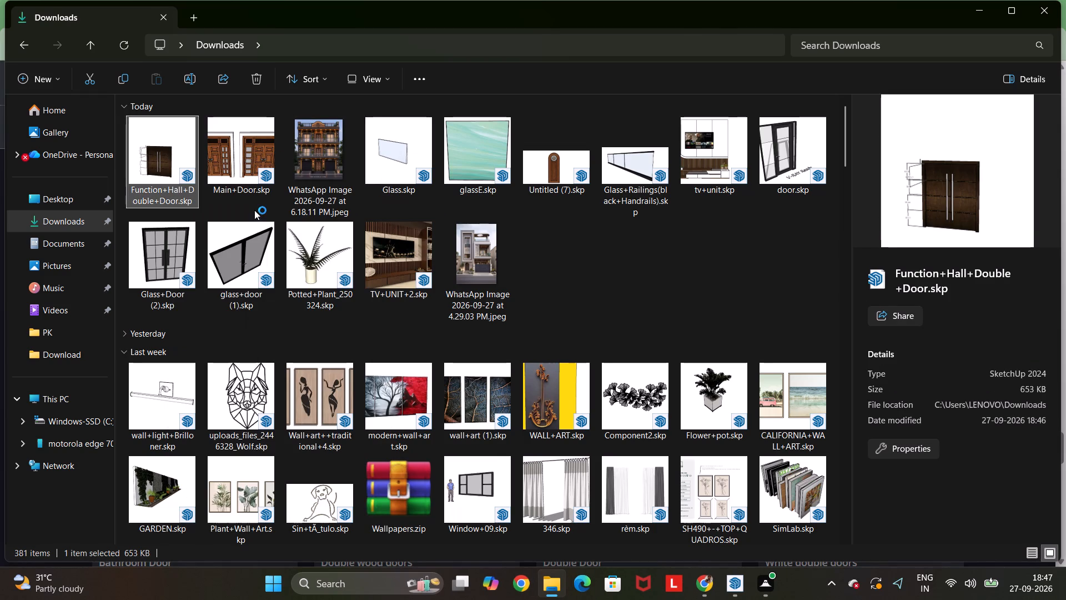
pyautogui.click(973, 7)
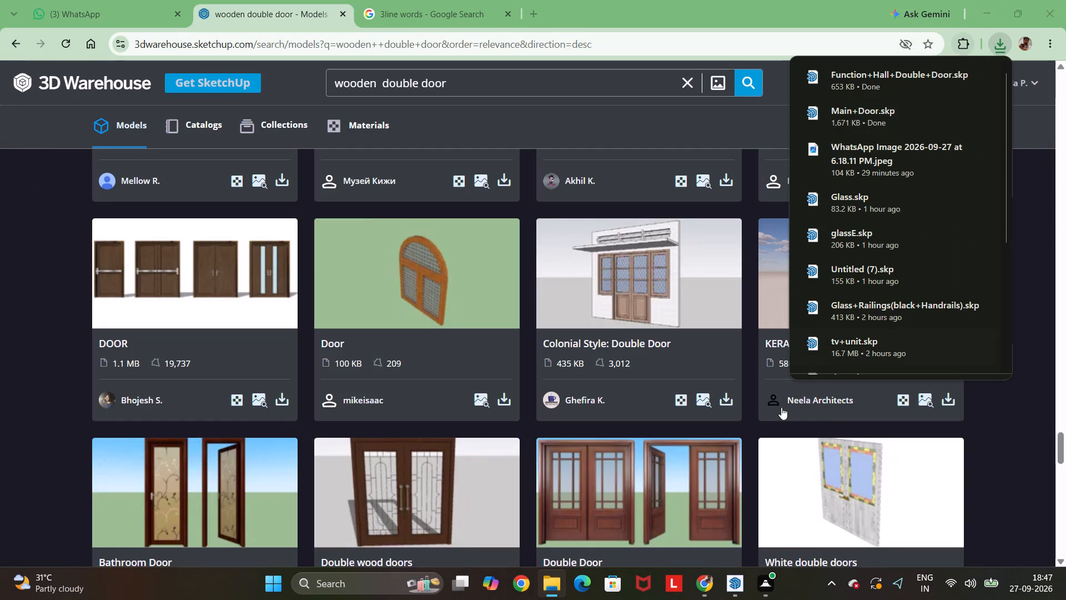
# Switch to the untitled SketchUp building model and examine its front, stairs, door opening and open wall tops.
pyautogui.click(738, 590)
pyautogui.scroll(-2, 490, 363)
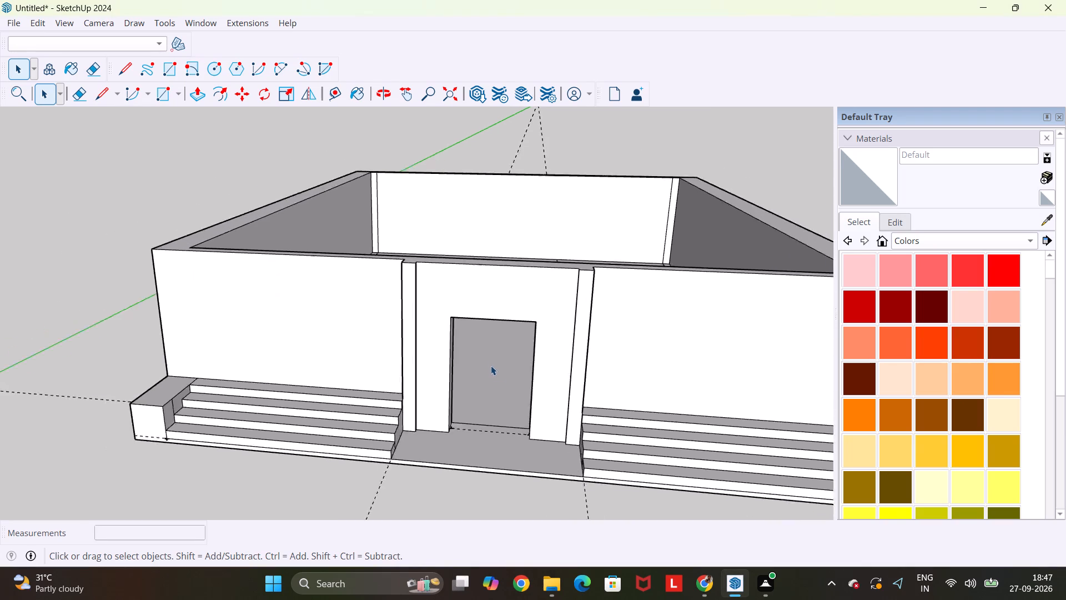
pyautogui.scroll(-3, 491, 366)
pyautogui.moveTo(534, 442); pyautogui.dragTo(621, 412, button='middle')
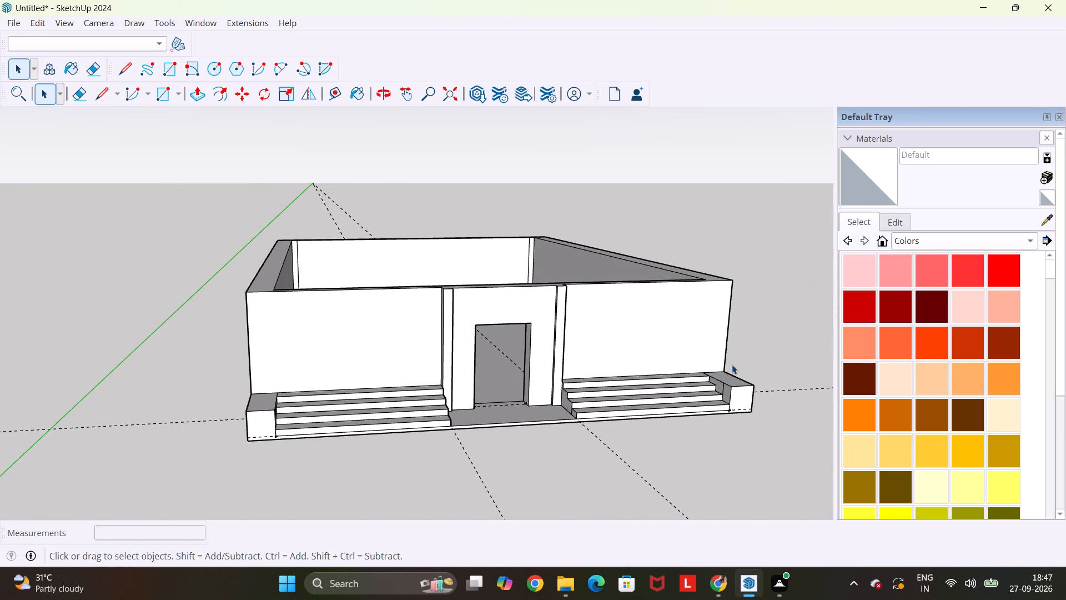
pyautogui.moveTo(732, 364); pyautogui.dragTo(697, 349, button='middle')
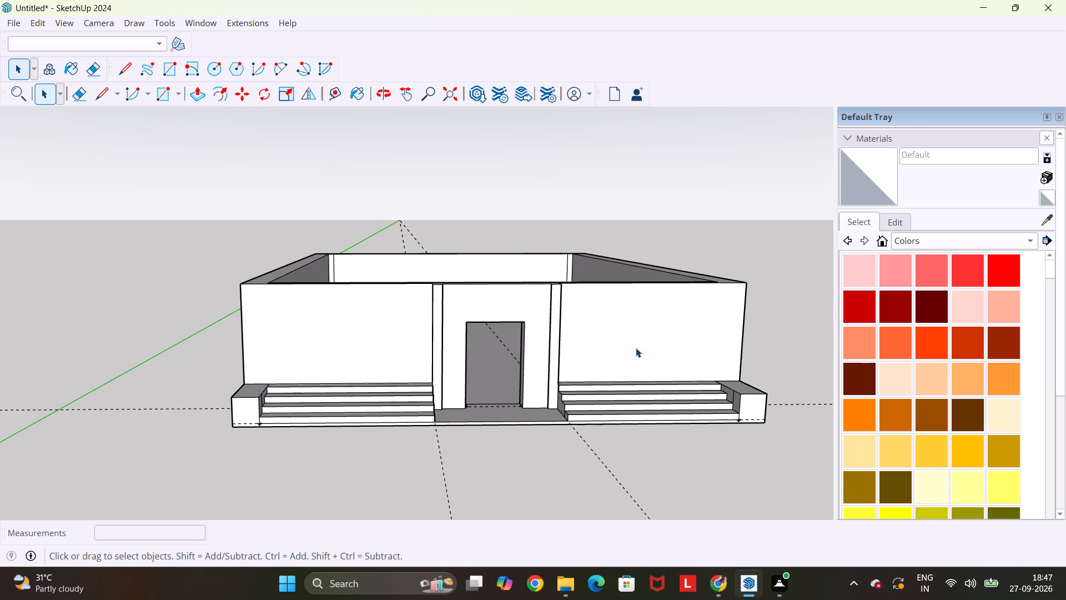
pyautogui.scroll(-4, 636, 346)
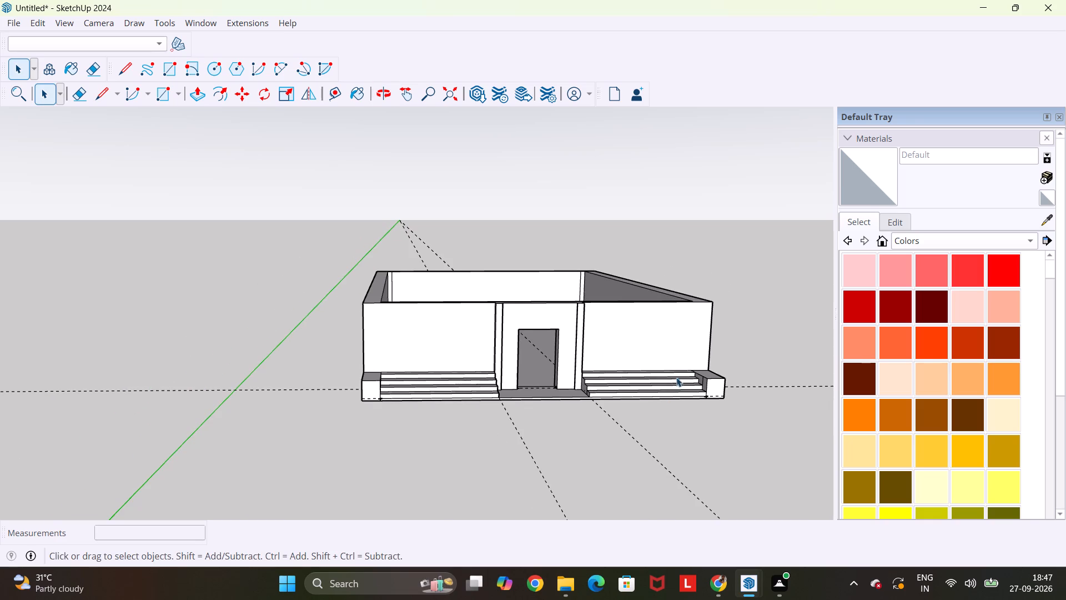
pyautogui.scroll(-1, 683, 374)
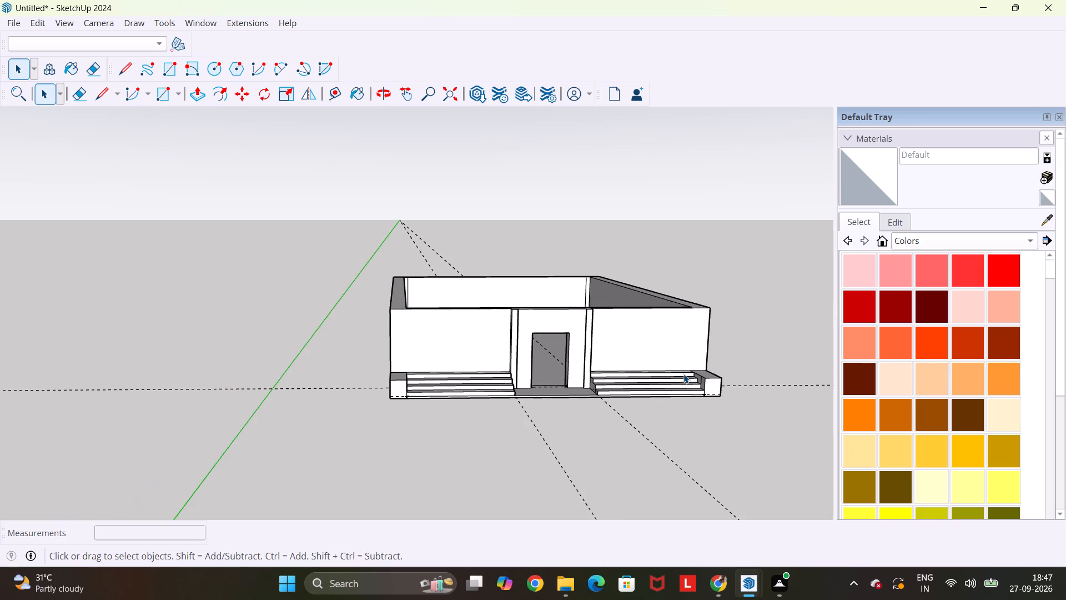
pyautogui.scroll(-3, 683, 374)
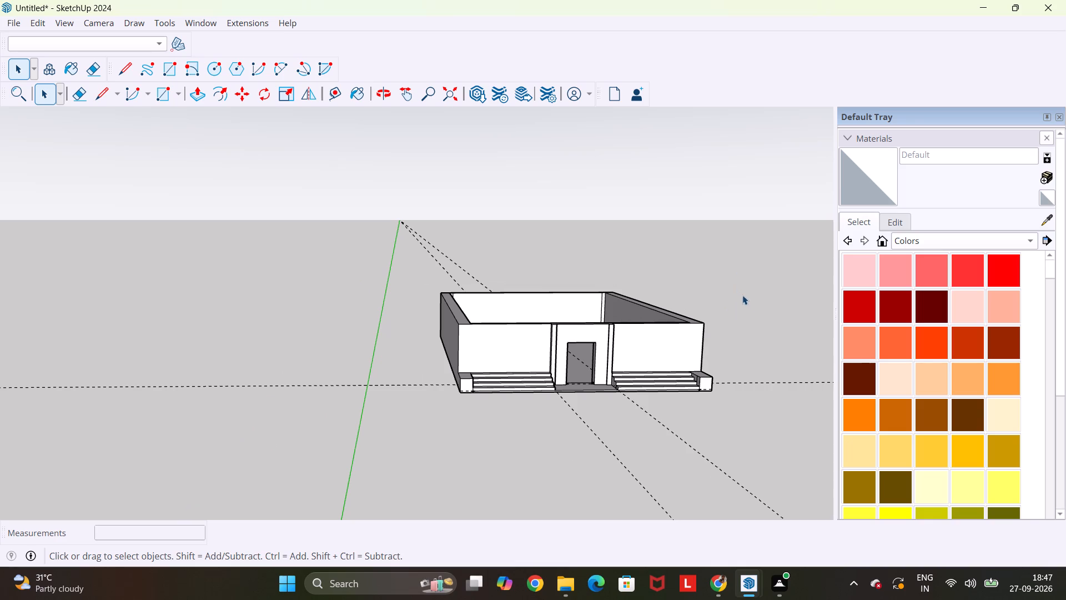
pyautogui.moveTo(747, 303); pyautogui.dragTo(693, 358, button='middle')
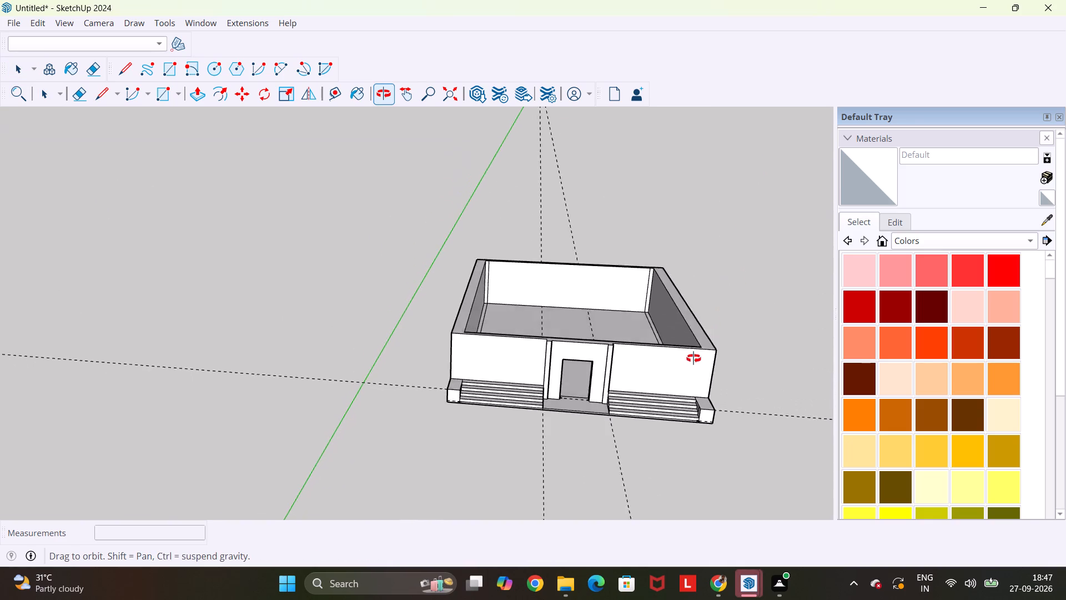
pyautogui.moveTo(693, 358); pyautogui.dragTo(686, 380, button='middle')
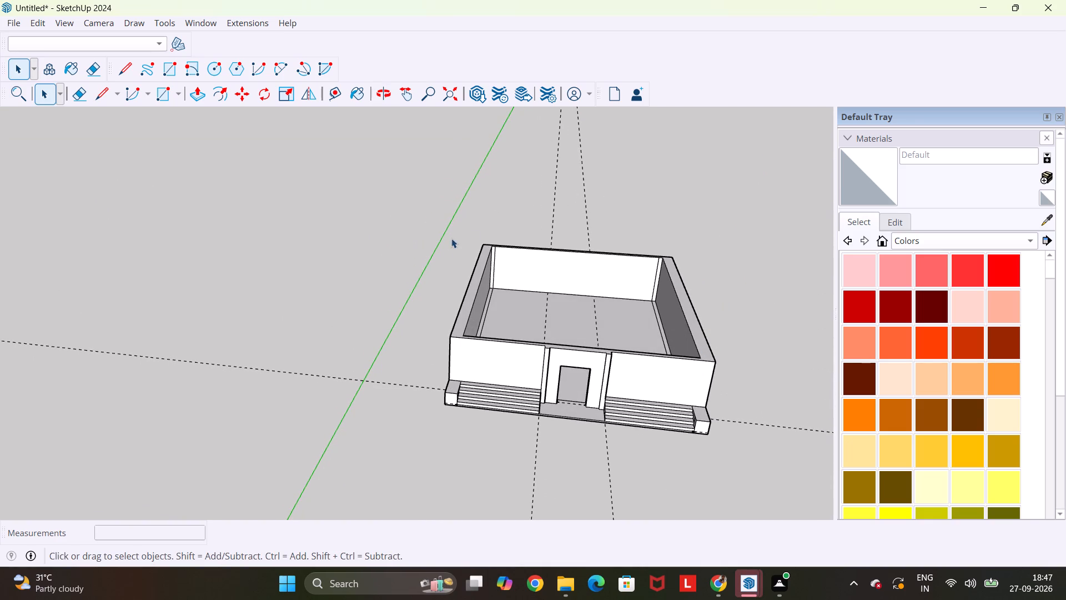
# Draw an upright rectangle 3" high and 40' long on the outer top edge of the back wall.
pyautogui.scroll(16, 480, 222)
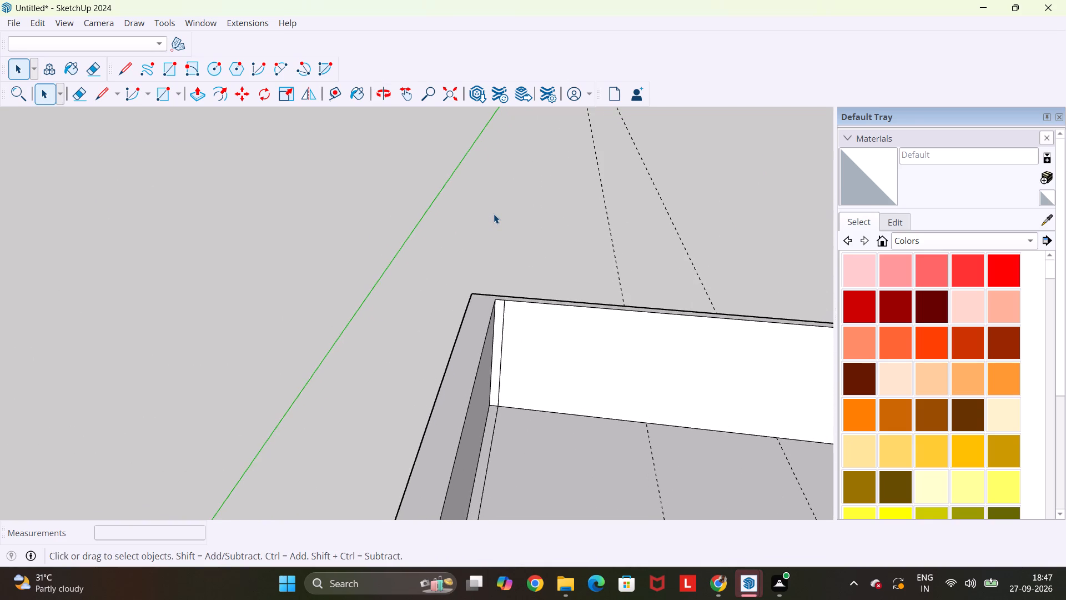
pyautogui.click(188, 69)
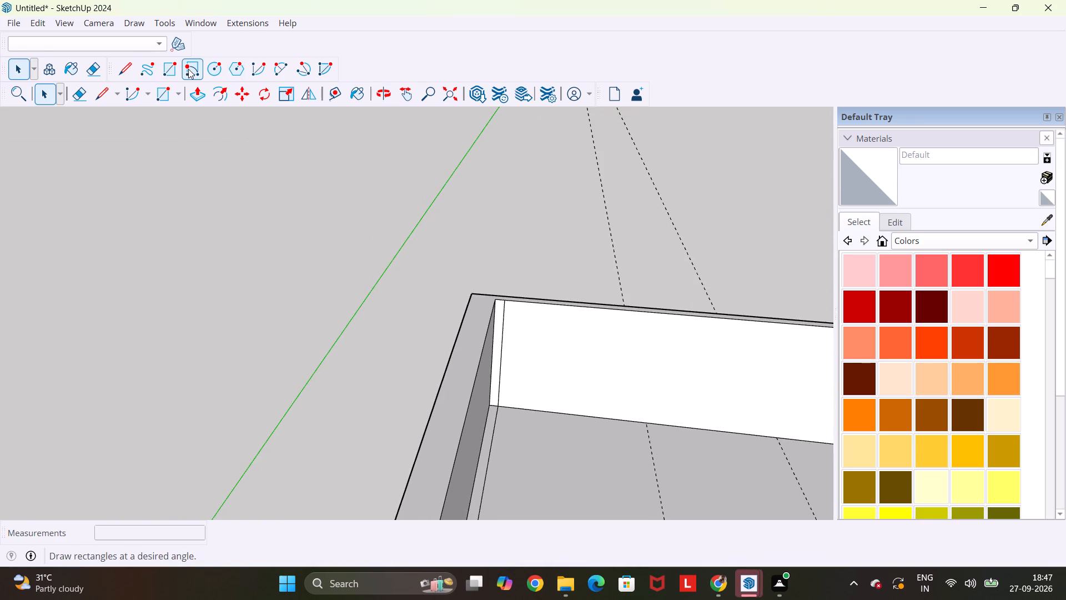
pyautogui.click(469, 292)
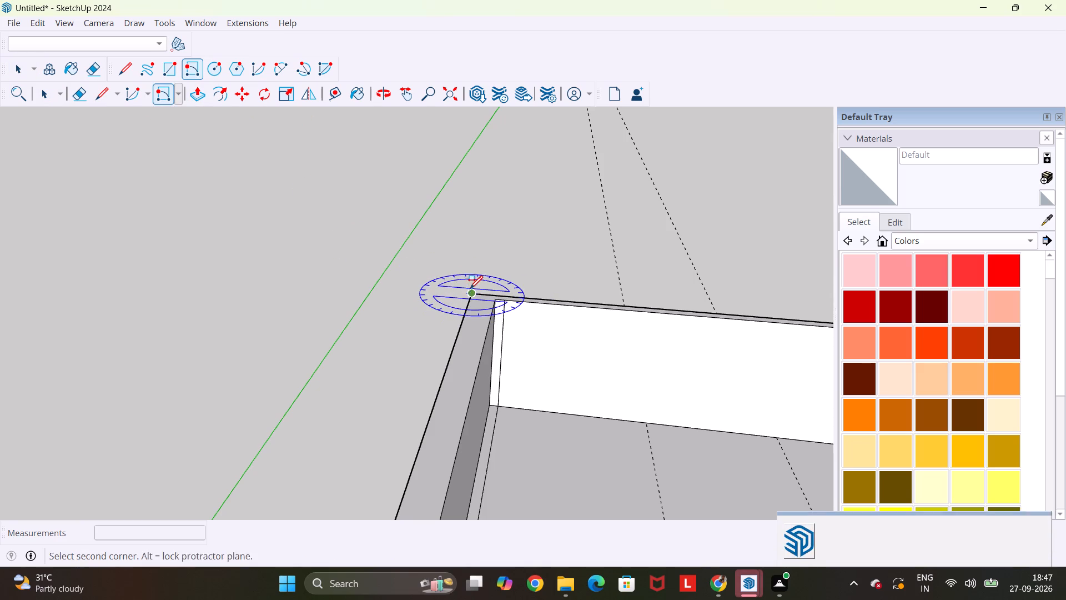
pyautogui.moveTo(471, 264); pyautogui.dragTo(793, 264, button='middle')
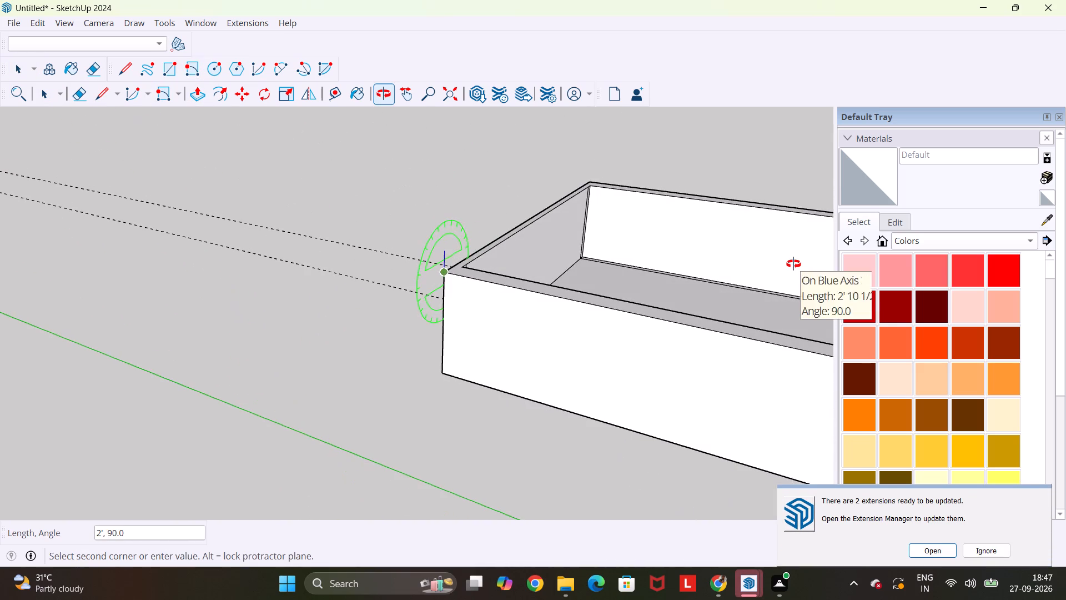
pyautogui.moveTo(793, 264); pyautogui.dragTo(794, 263, button='middle')
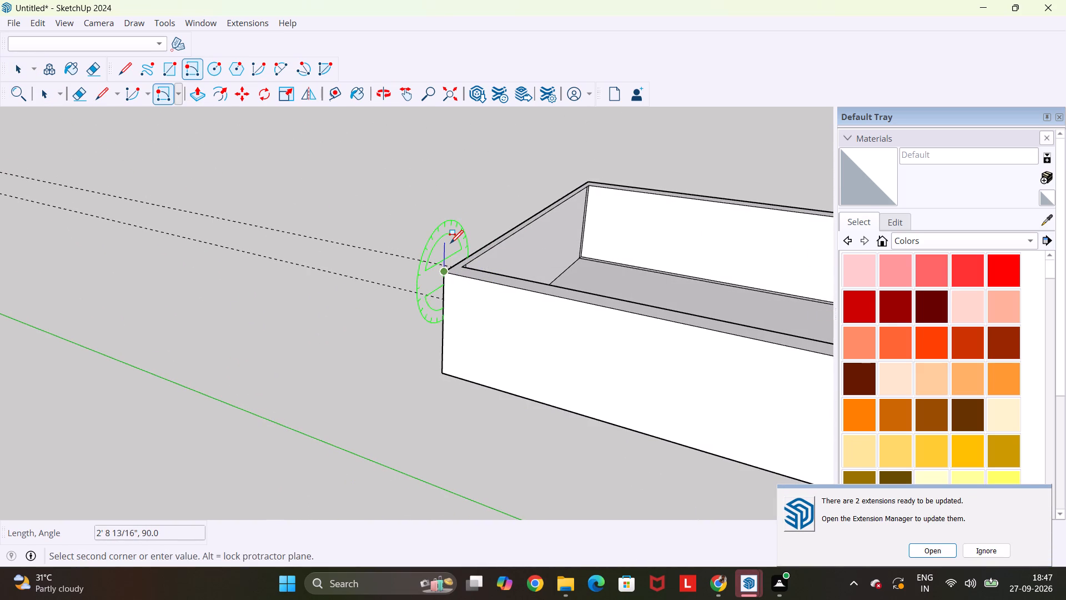
pyautogui.write('3"')
pyautogui.press('Return')
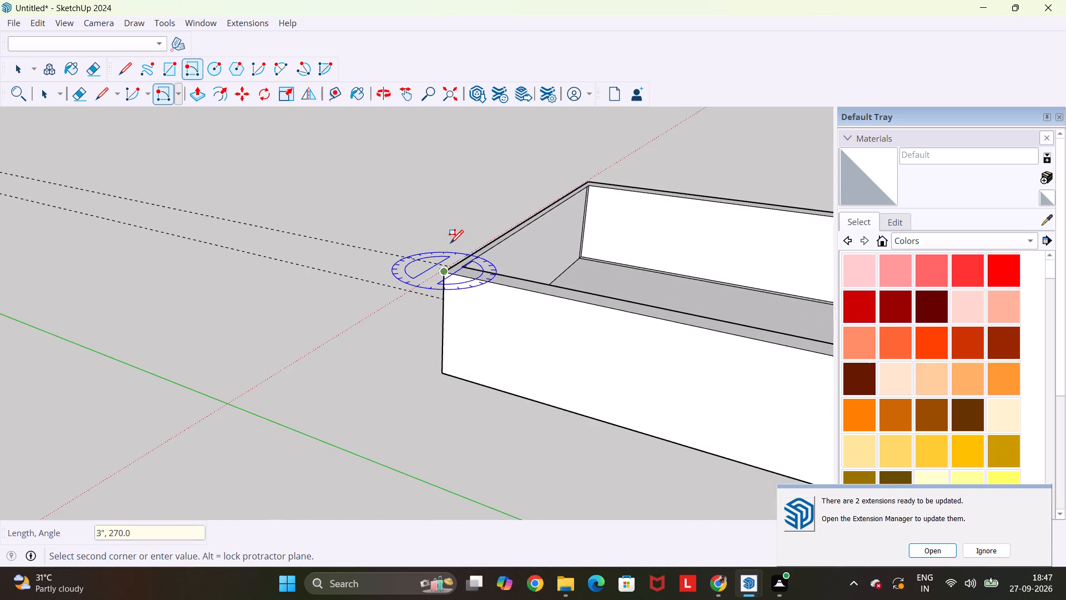
pyautogui.scroll(5, 449, 244)
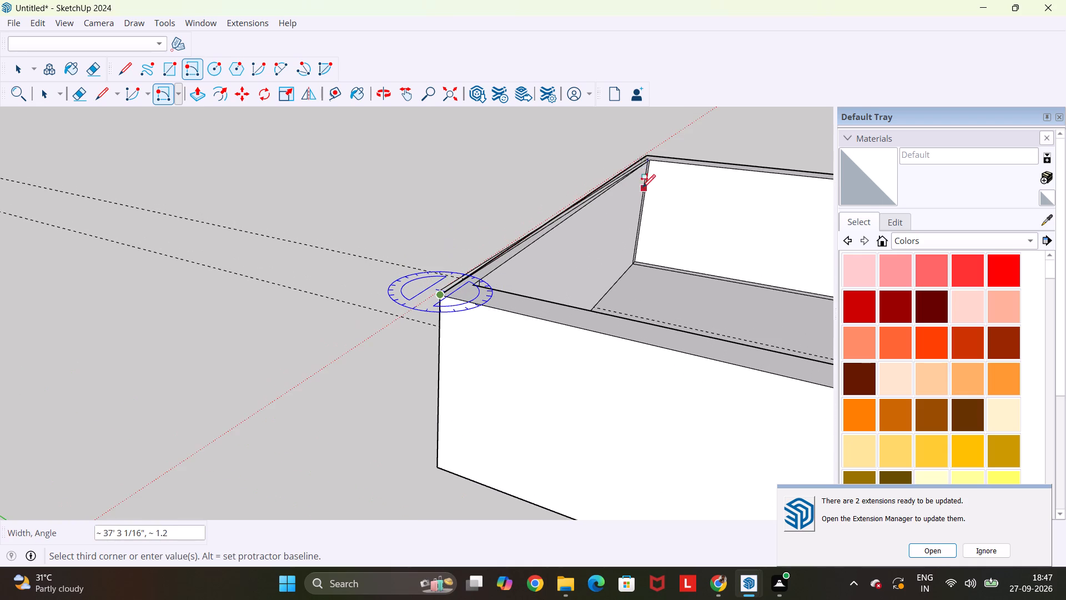
pyautogui.scroll(9, 643, 159)
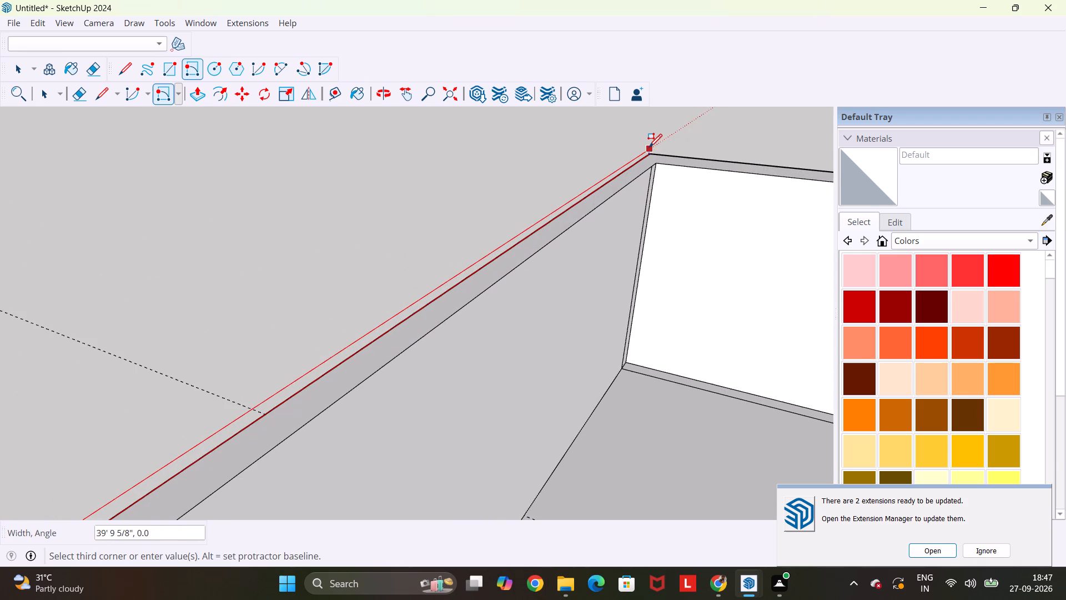
pyautogui.scroll(12, 652, 153)
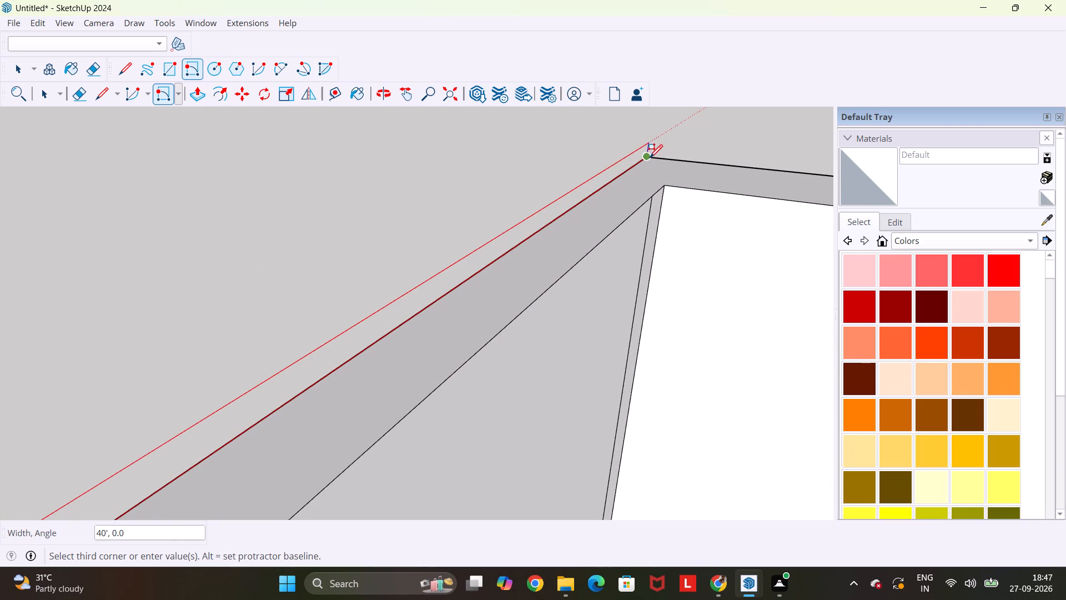
pyautogui.click(650, 154)
pyautogui.scroll(-19, 650, 154)
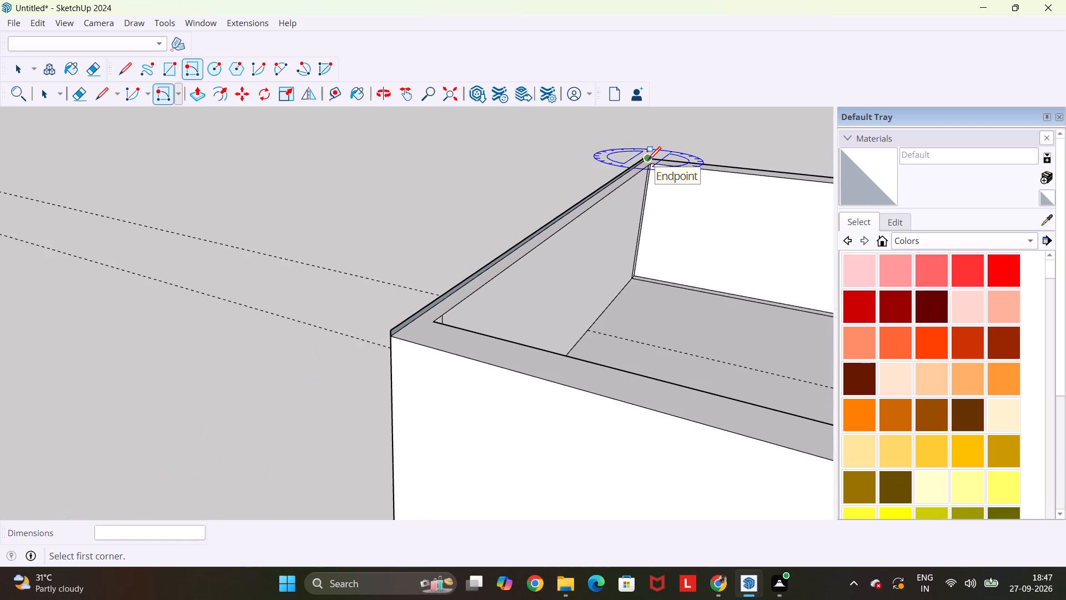
# Push/Pull the 3" strip 50' forward over the walls to the front edge of the stairs as a roof slab.
pyautogui.press('p')
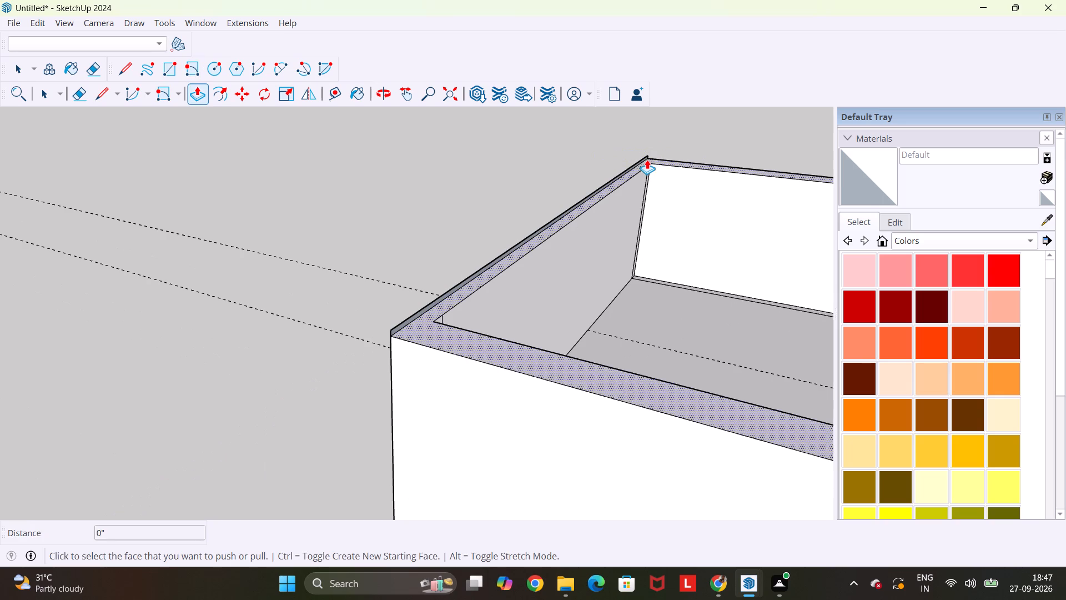
pyautogui.scroll(5, 569, 229)
pyautogui.scroll(5, 428, 298)
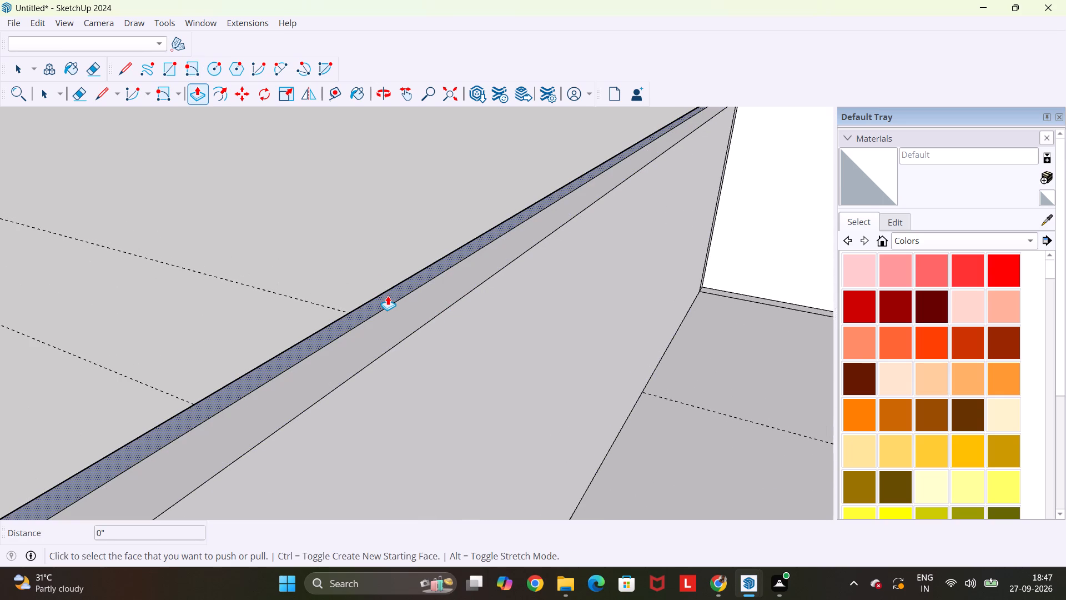
pyautogui.click(388, 296)
pyautogui.scroll(-8, 391, 295)
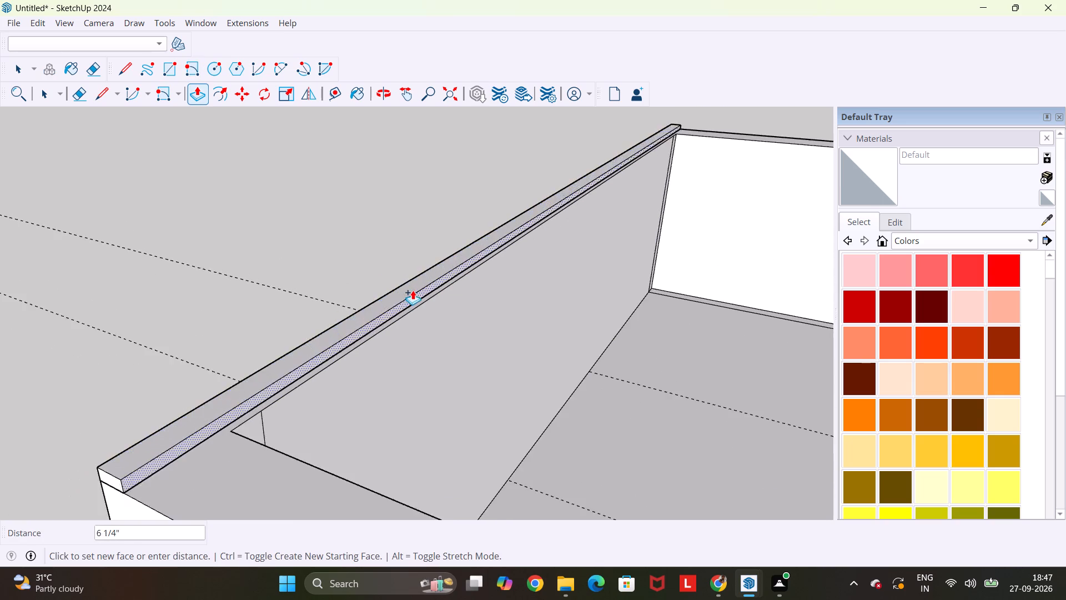
pyautogui.scroll(-20, 413, 290)
pyautogui.scroll(-6, 413, 290)
pyautogui.scroll(5, 632, 296)
pyautogui.scroll(5, 482, 328)
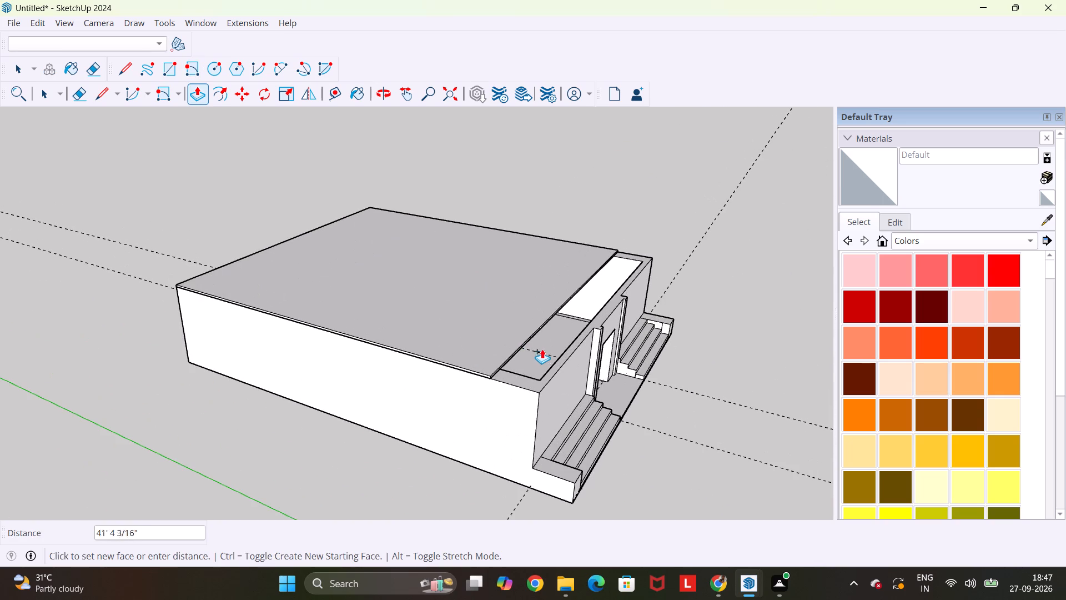
pyautogui.click(575, 492)
# Offset the roof slab's top face outline inward by 9".
pyautogui.moveTo(696, 417); pyautogui.dragTo(511, 426, button='middle')
pyautogui.scroll(-9, 511, 426)
pyautogui.moveTo(537, 312); pyautogui.dragTo(423, 323, button='middle')
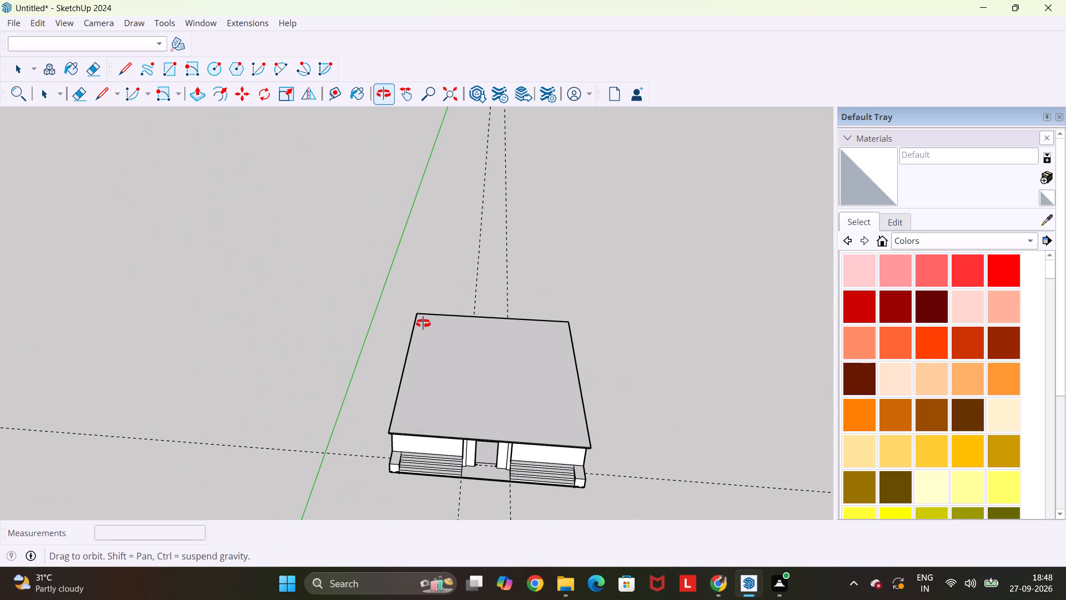
pyautogui.moveTo(423, 323); pyautogui.dragTo(423, 324, button='middle')
pyautogui.press('f')
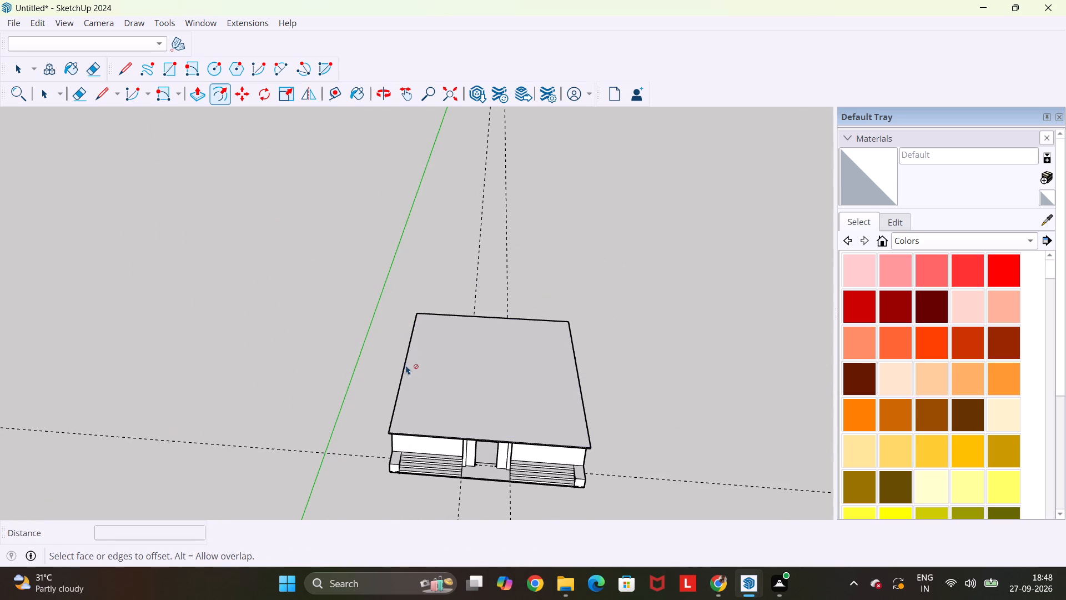
pyautogui.click(408, 367)
pyautogui.write('9"')
pyautogui.press('Return')
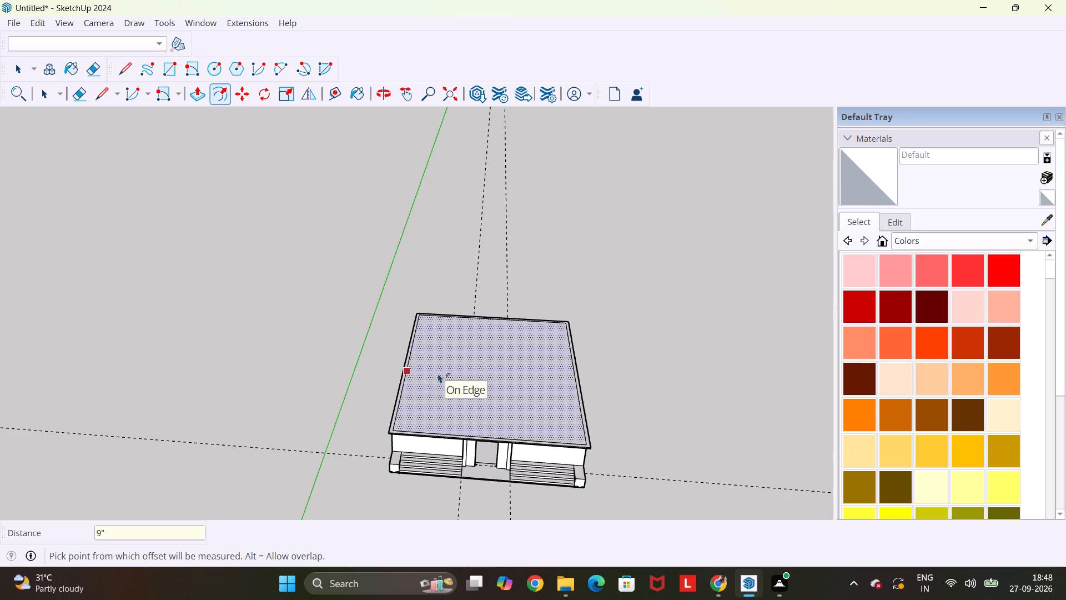
# Draw an 8' vertical line on the front wall from the end stair block's inner corner to the roof slab's underside.
pyautogui.moveTo(448, 388); pyautogui.dragTo(467, 254, button='middle')
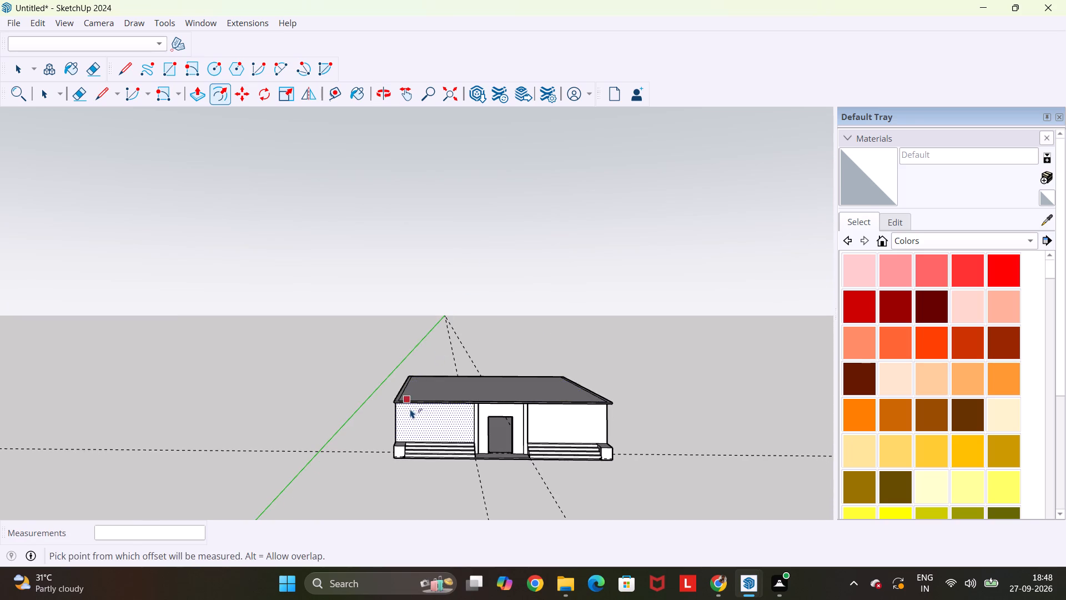
pyautogui.moveTo(421, 407); pyautogui.dragTo(413, 463, button='middle')
pyautogui.scroll(11, 413, 463)
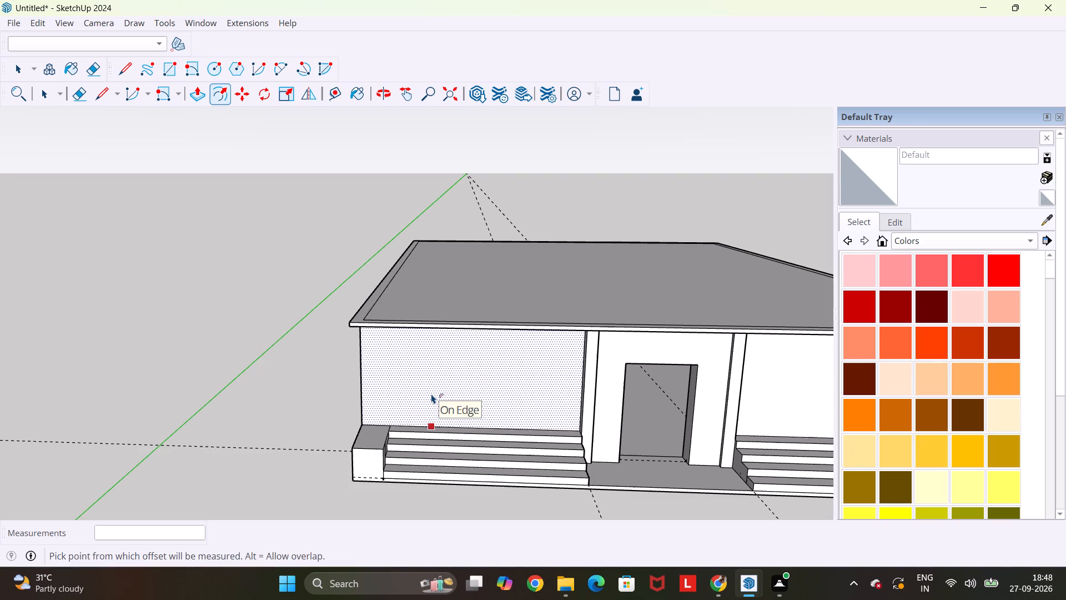
pyautogui.press('l')
pyautogui.click(390, 425)
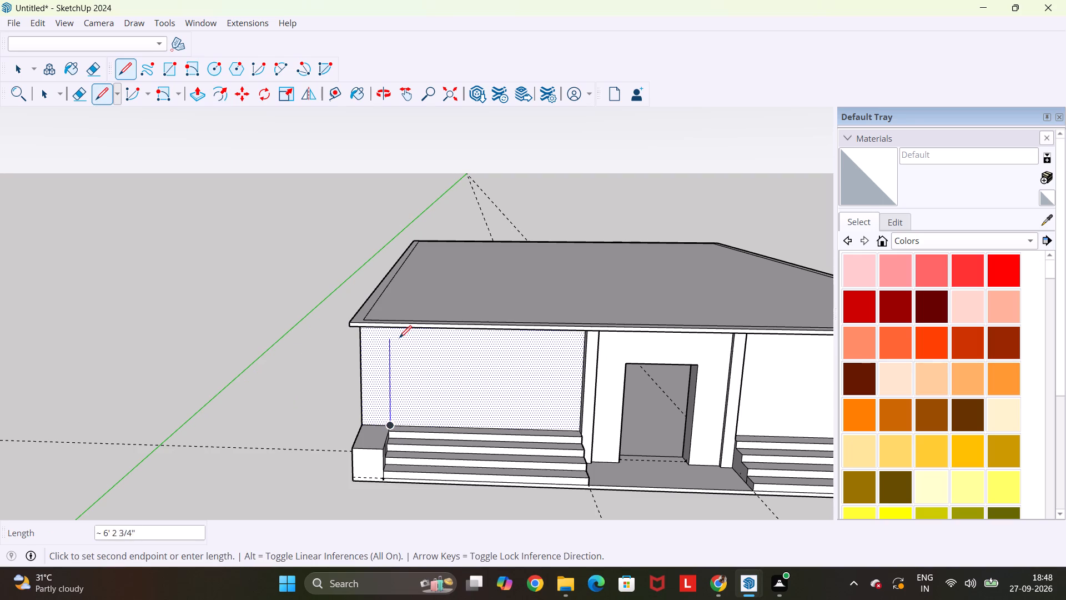
pyautogui.scroll(10, 390, 319)
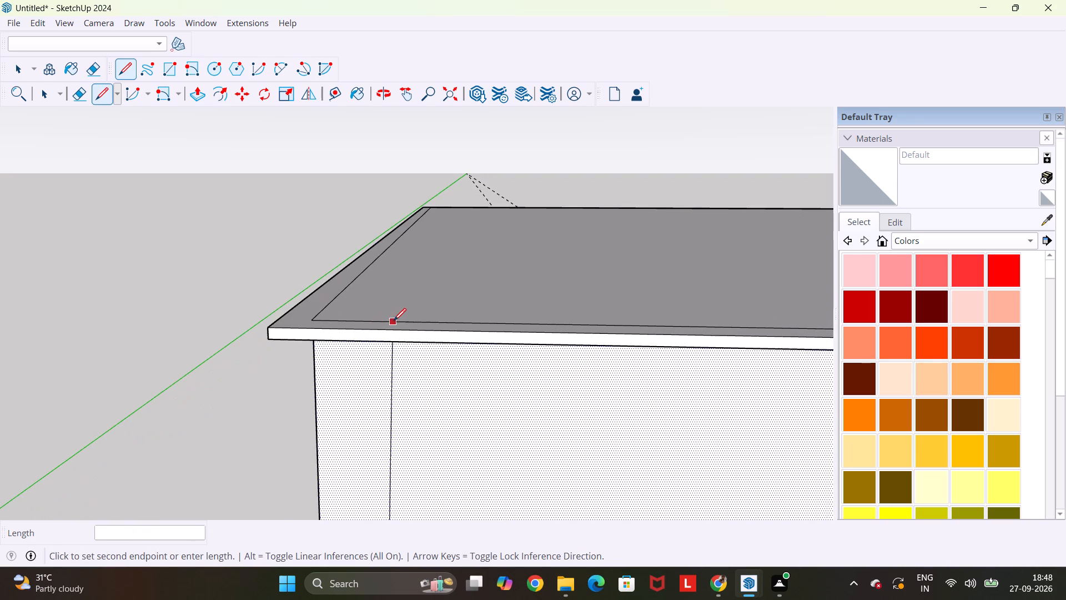
pyautogui.scroll(-5, 385, 372)
pyautogui.moveTo(386, 358); pyautogui.dragTo(404, 237, button='middle')
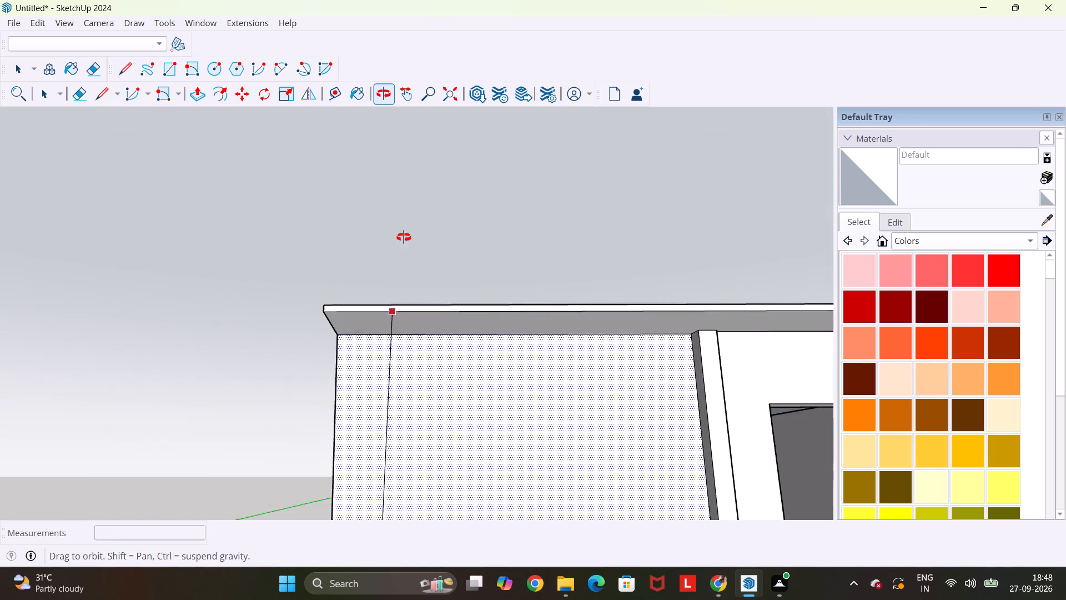
pyautogui.moveTo(404, 237); pyautogui.dragTo(403, 237, button='middle')
pyautogui.scroll(1, 403, 237)
pyautogui.scroll(4, 380, 357)
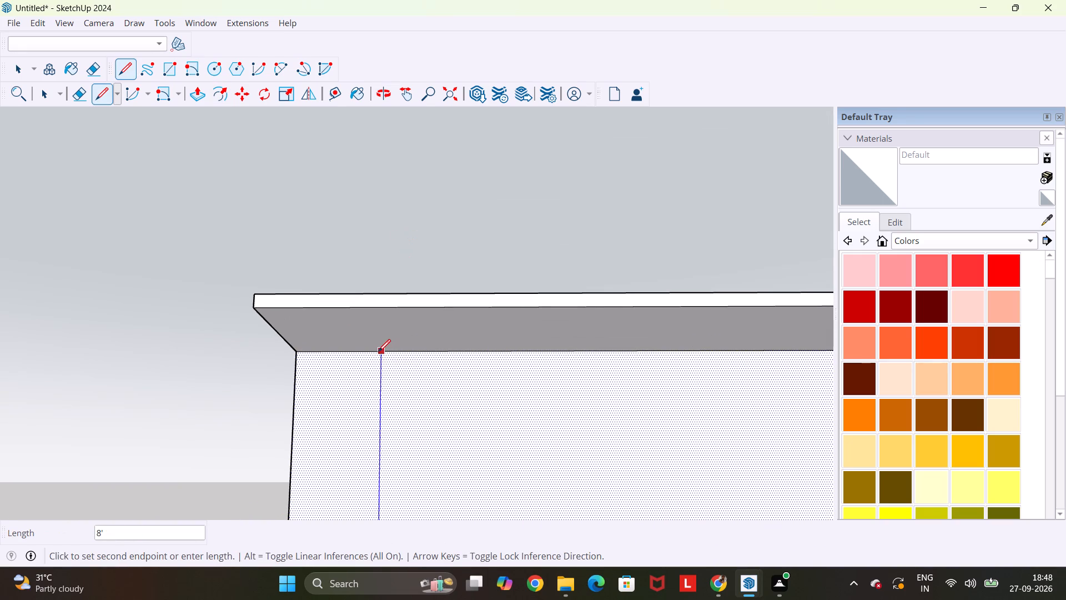
pyautogui.click(380, 353)
# Draw a 3" vertical line across the roof slab's front edge near the end stair block and a 9" line between its top and the inset outline.
pyautogui.click(369, 307)
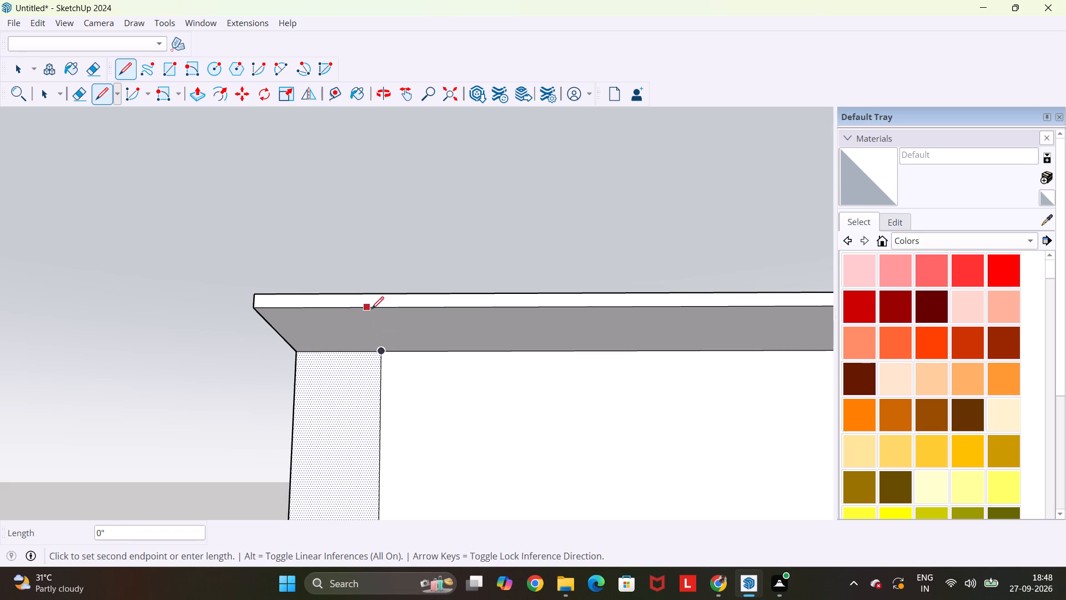
pyautogui.click(383, 348)
pyautogui.scroll(1, 368, 308)
pyautogui.moveTo(368, 308); pyautogui.dragTo(358, 386, button='middle')
pyautogui.click(364, 343)
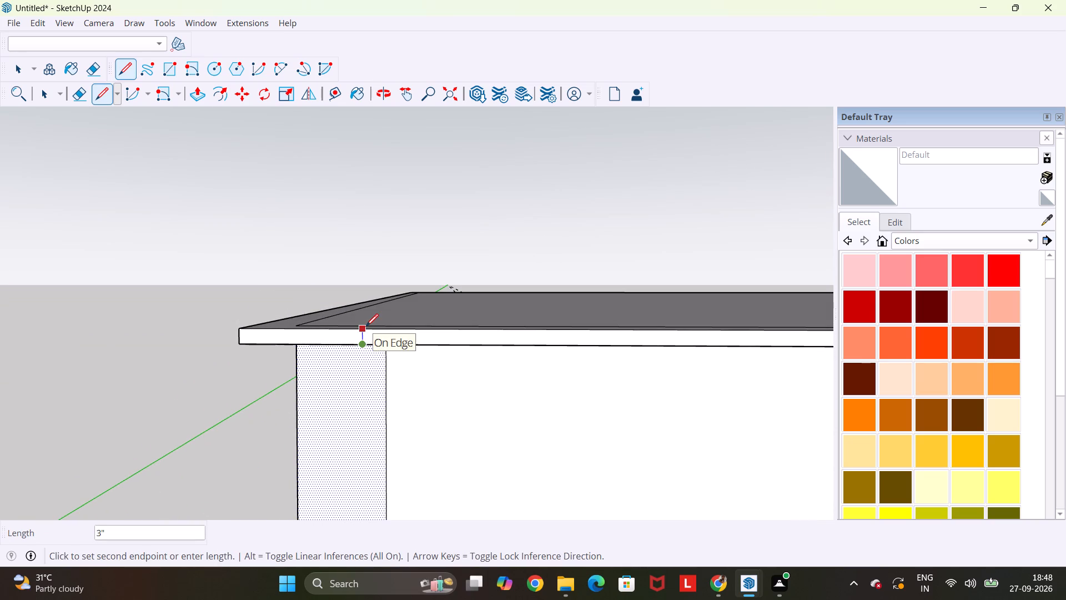
pyautogui.click(366, 326)
pyautogui.moveTo(370, 324); pyautogui.dragTo(333, 397, button='middle')
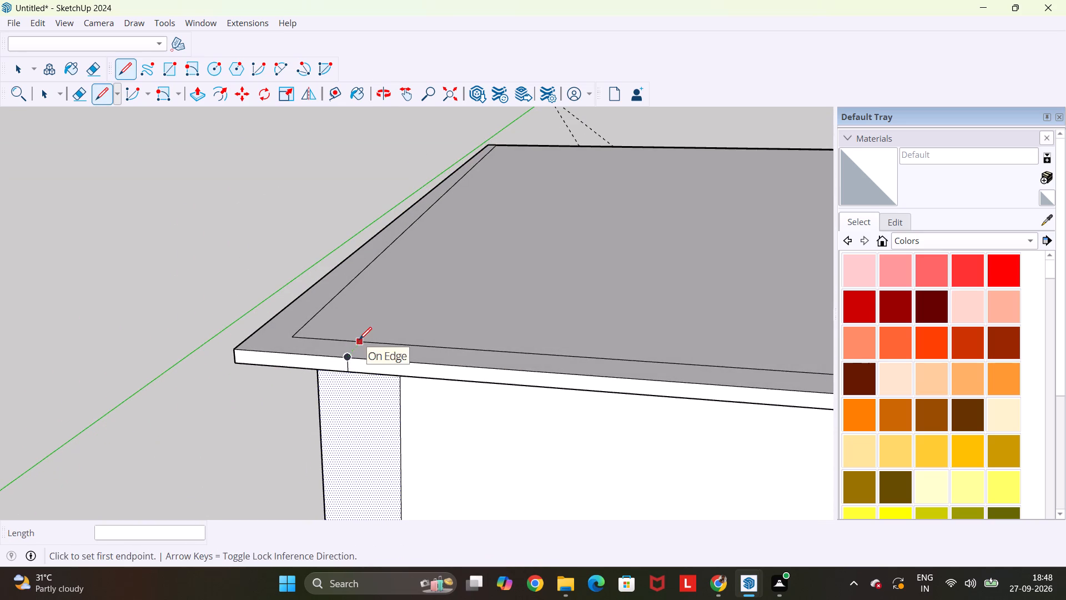
pyautogui.click(359, 339)
pyautogui.click(359, 341)
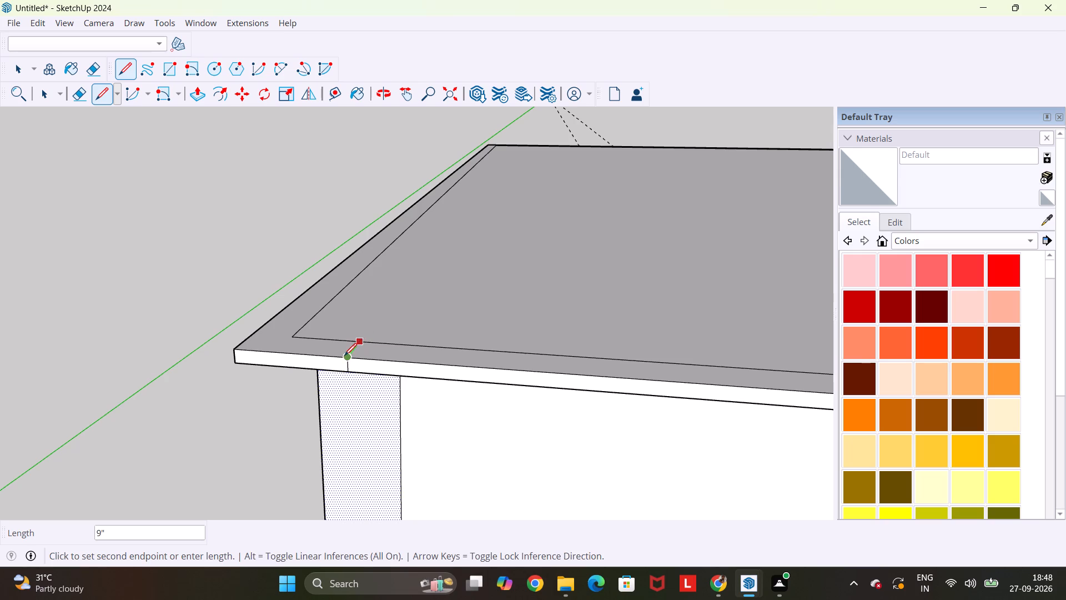
pyautogui.click(344, 356)
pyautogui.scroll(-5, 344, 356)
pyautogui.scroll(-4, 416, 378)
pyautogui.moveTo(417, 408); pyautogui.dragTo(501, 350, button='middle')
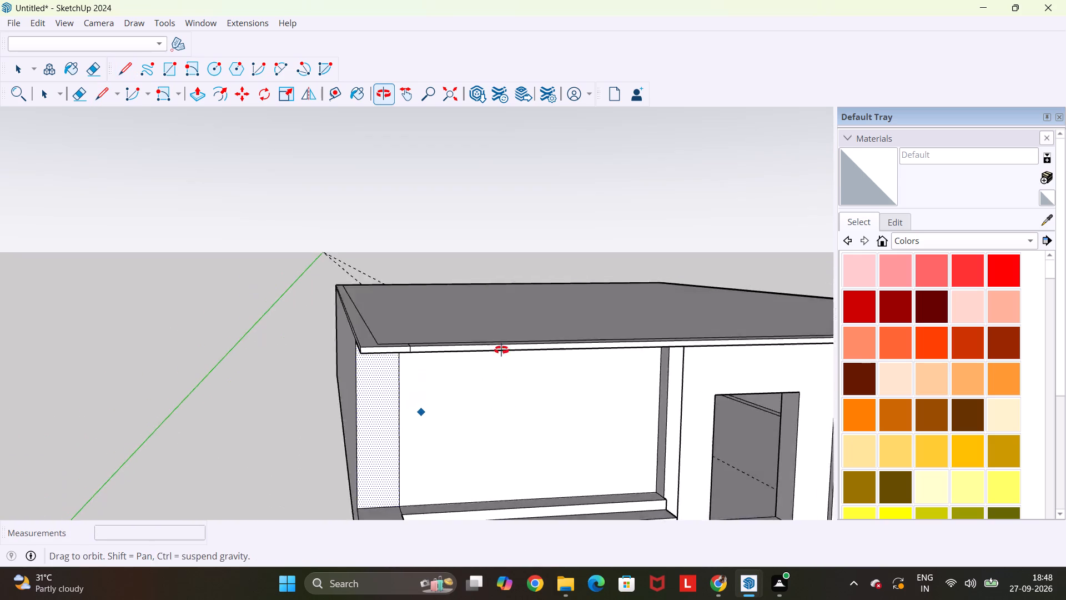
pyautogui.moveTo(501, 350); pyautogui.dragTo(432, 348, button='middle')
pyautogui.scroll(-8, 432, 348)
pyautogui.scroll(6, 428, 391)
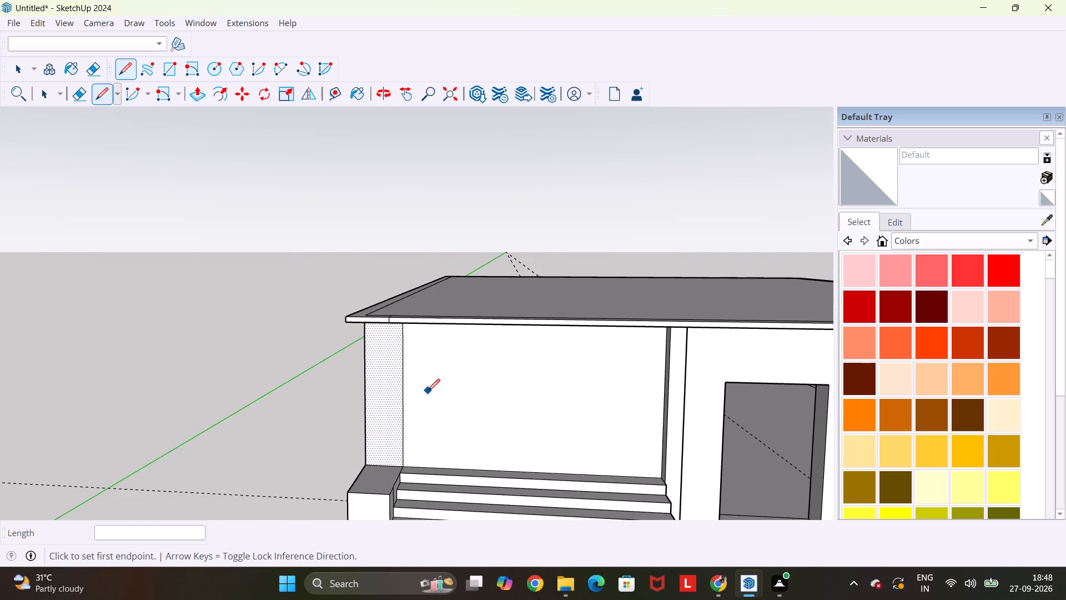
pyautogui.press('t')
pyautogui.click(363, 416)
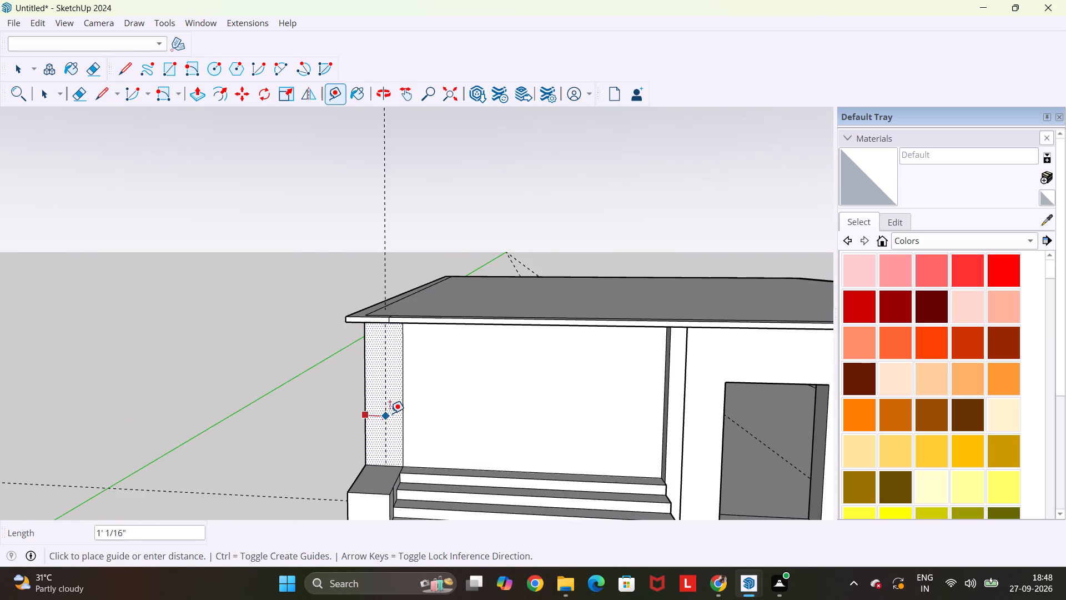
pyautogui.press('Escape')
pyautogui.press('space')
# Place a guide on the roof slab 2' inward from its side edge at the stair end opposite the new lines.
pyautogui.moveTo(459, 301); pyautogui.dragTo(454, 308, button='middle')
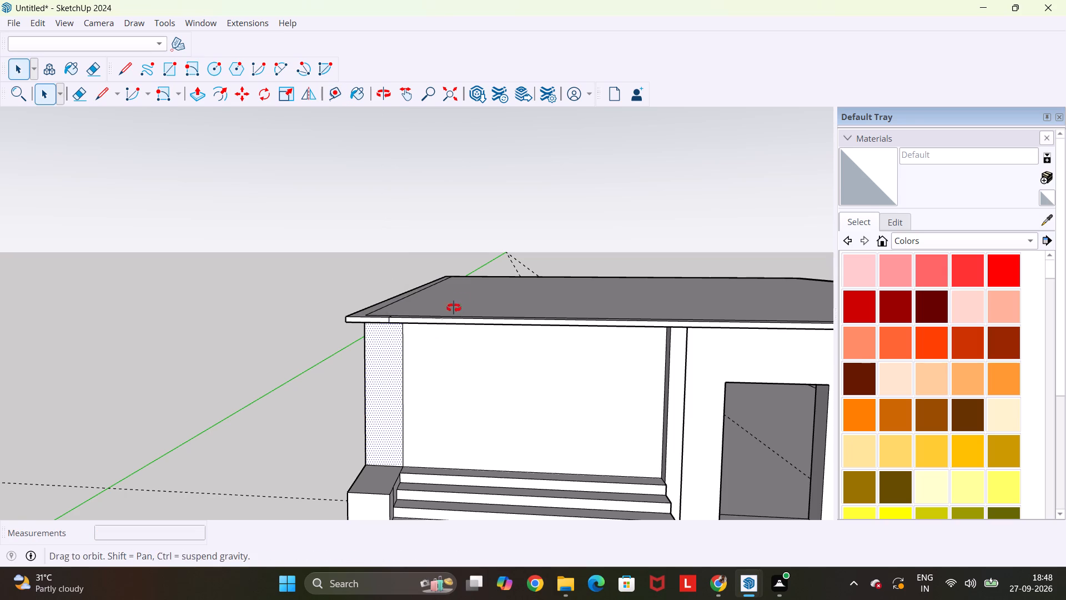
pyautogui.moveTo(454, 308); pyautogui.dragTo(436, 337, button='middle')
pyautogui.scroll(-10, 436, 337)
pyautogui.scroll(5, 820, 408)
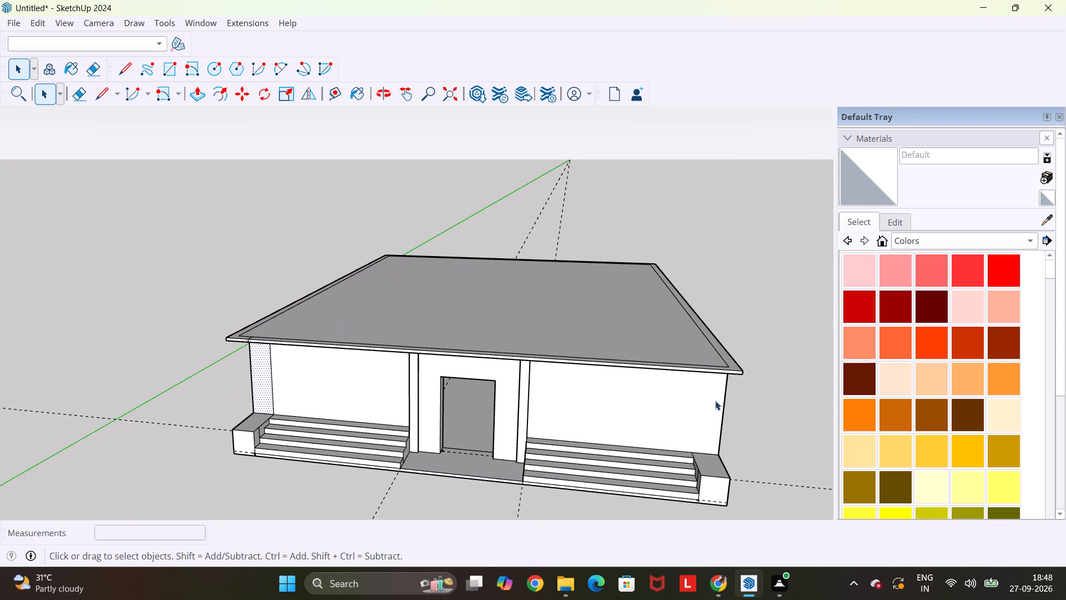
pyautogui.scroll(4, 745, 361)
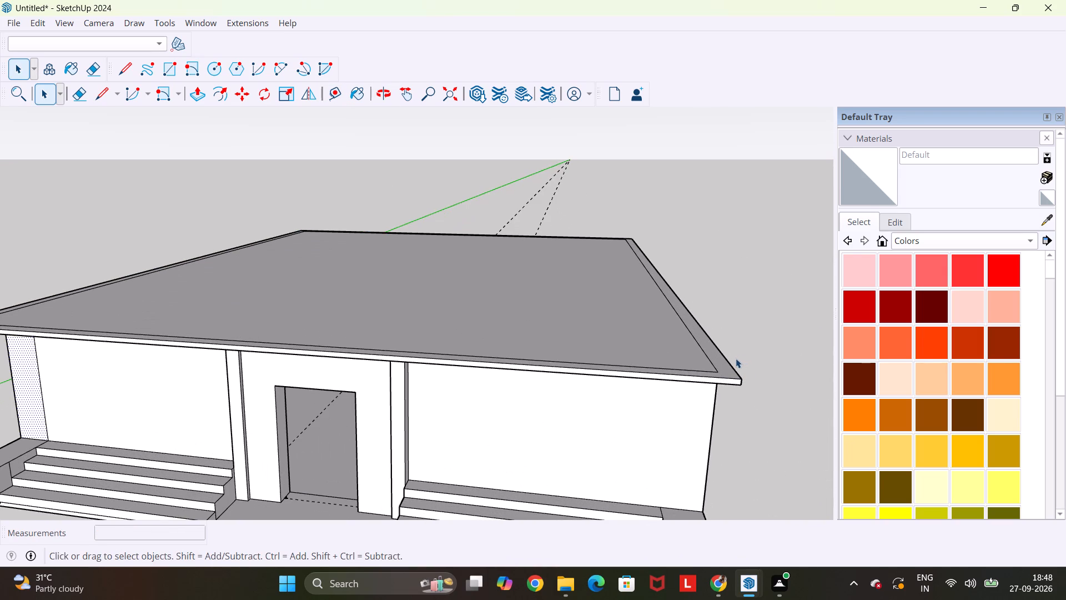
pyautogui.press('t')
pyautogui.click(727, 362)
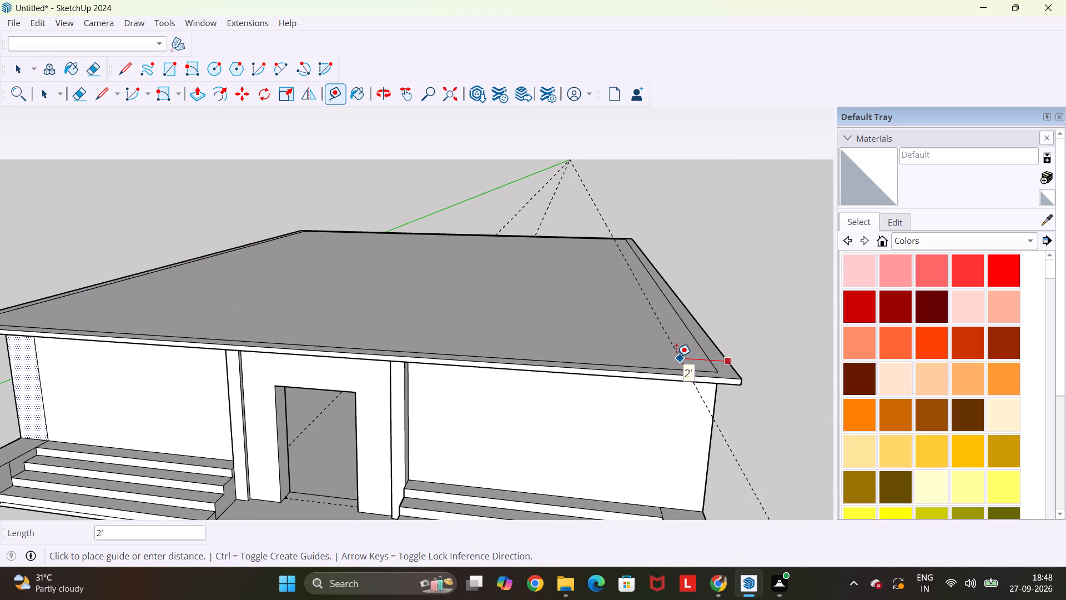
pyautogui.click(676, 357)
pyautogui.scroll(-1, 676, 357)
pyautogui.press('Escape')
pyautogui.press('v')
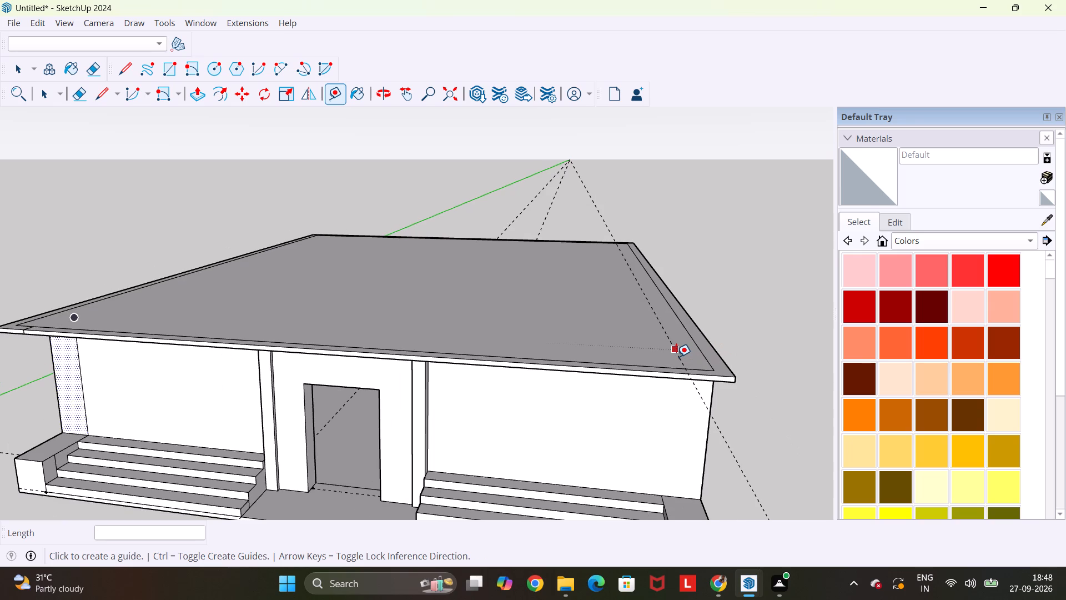
# Place a guide on the roof top 5' inward from the front line of the inset outline.
pyautogui.scroll(-2, 676, 356)
pyautogui.press('space')
pyautogui.moveTo(723, 378); pyautogui.dragTo(646, 340, button='middle')
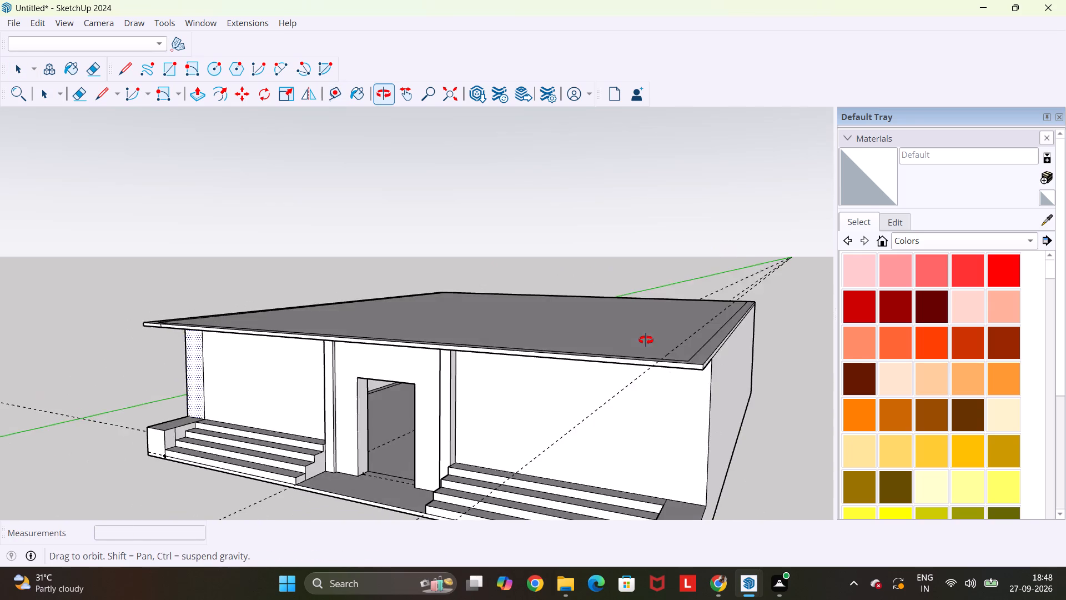
pyautogui.moveTo(646, 340); pyautogui.dragTo(651, 395, button='middle')
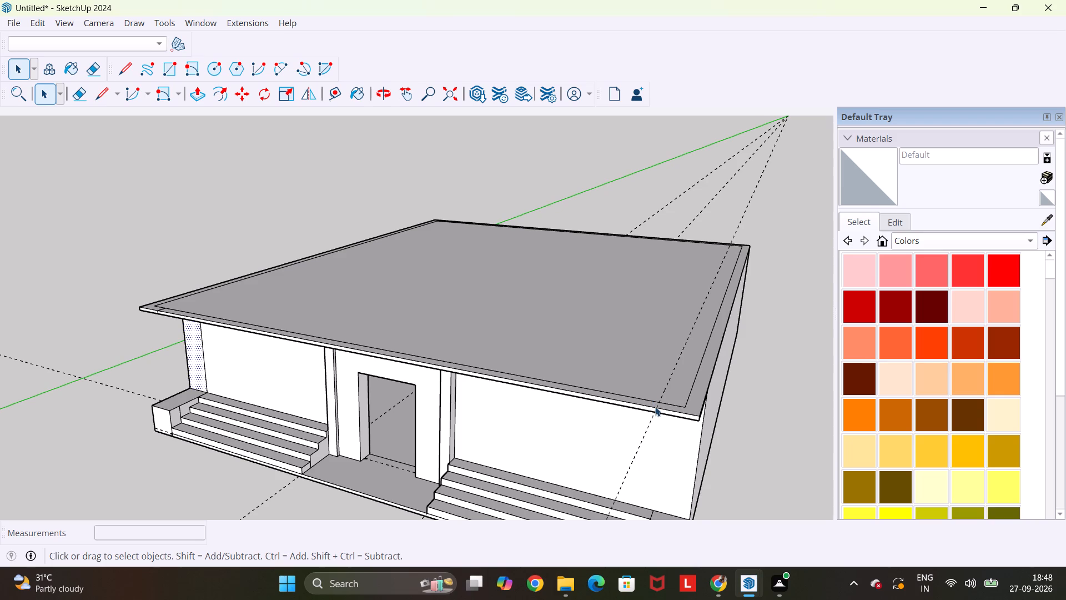
pyautogui.scroll(-4, 669, 406)
pyautogui.moveTo(702, 363); pyautogui.dragTo(454, 409, button='middle')
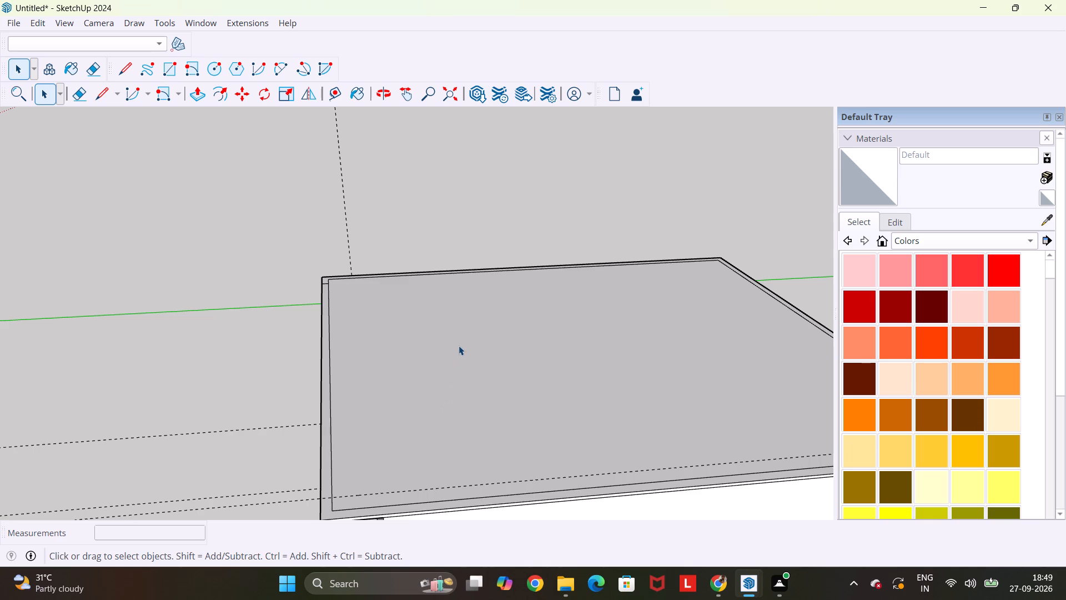
pyautogui.press('t')
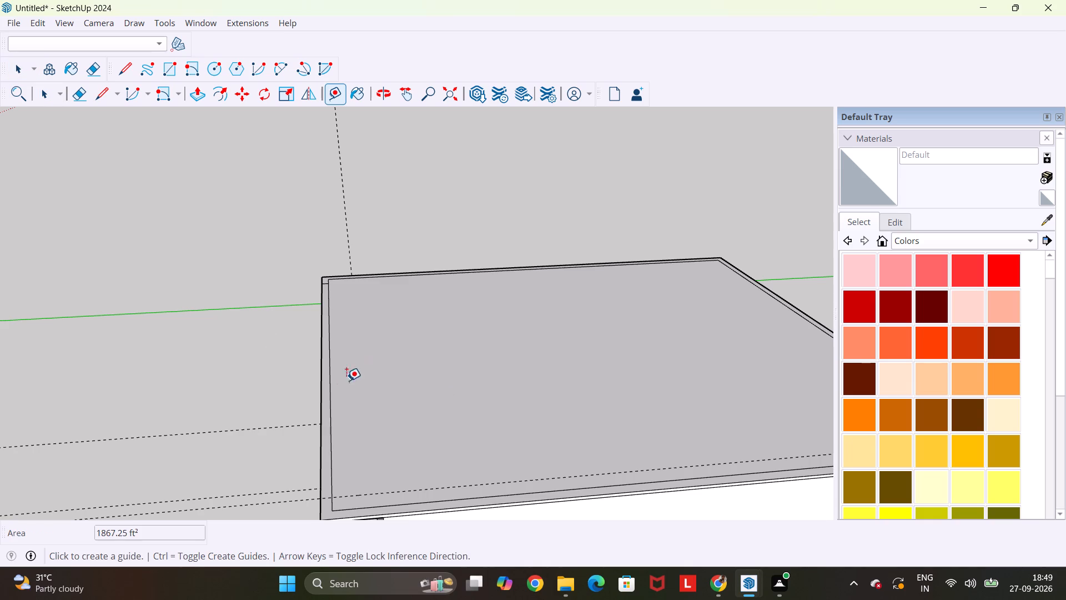
pyautogui.click(328, 398)
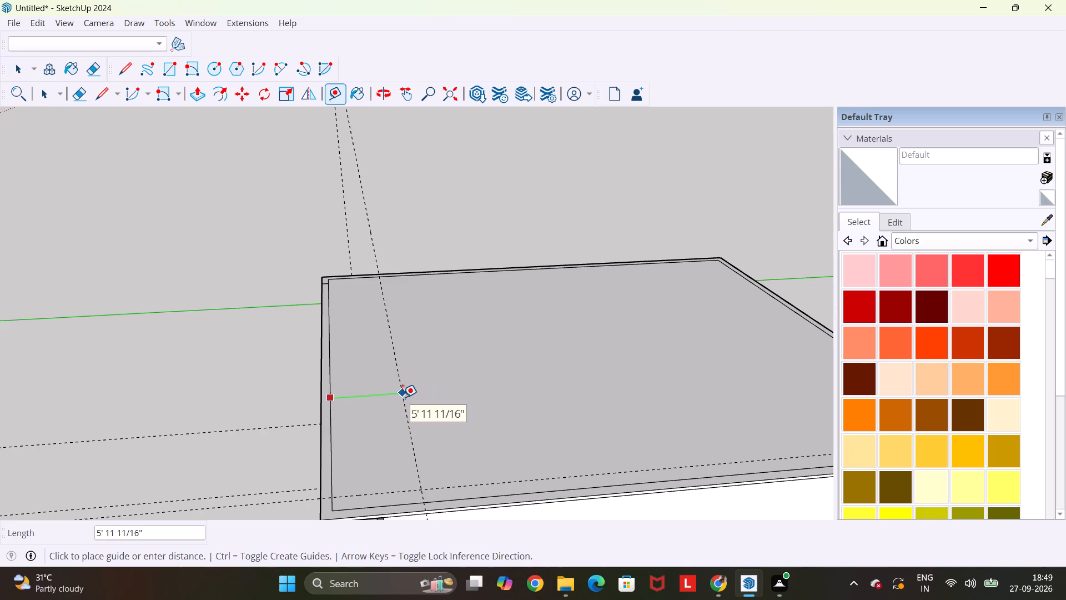
pyautogui.write("5'")
pyautogui.press('Return')
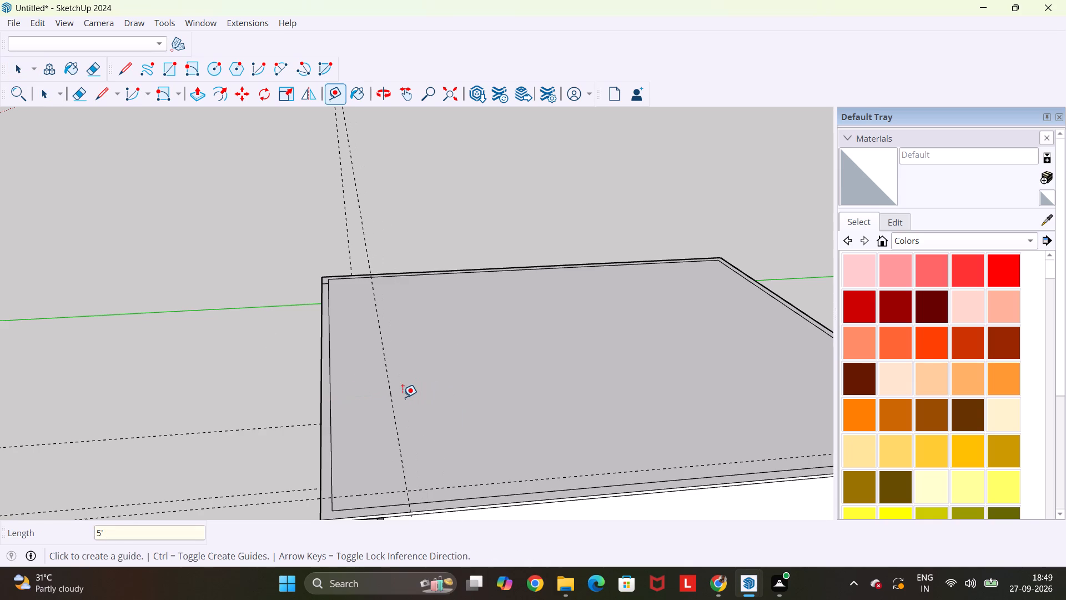
pyautogui.press('Escape')
pyautogui.press('space')
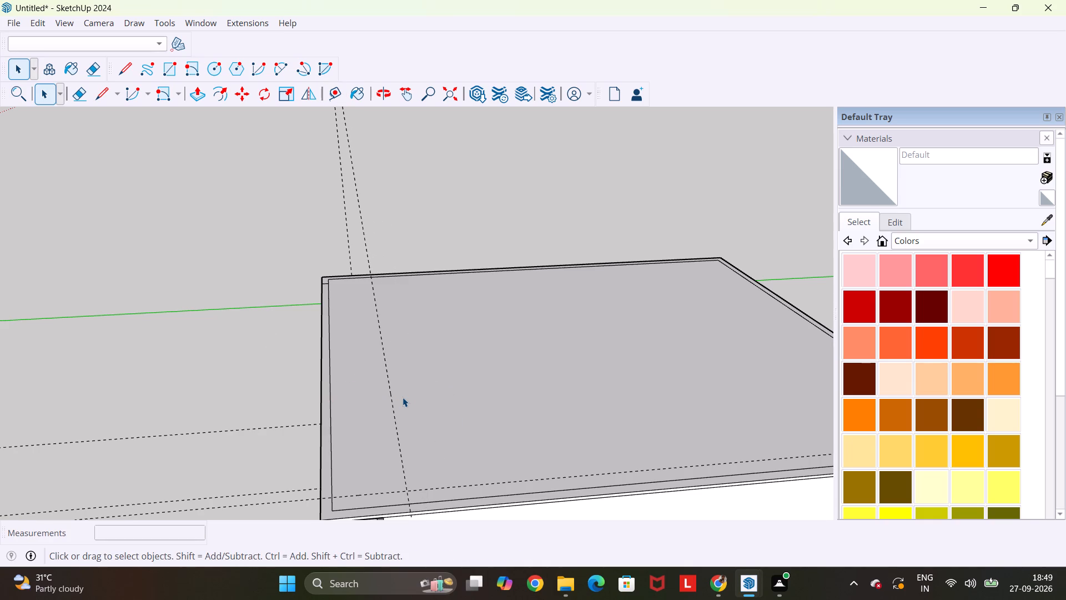
# Place a second parallel guide 9" further back from the 5' guide.
pyautogui.press('l')
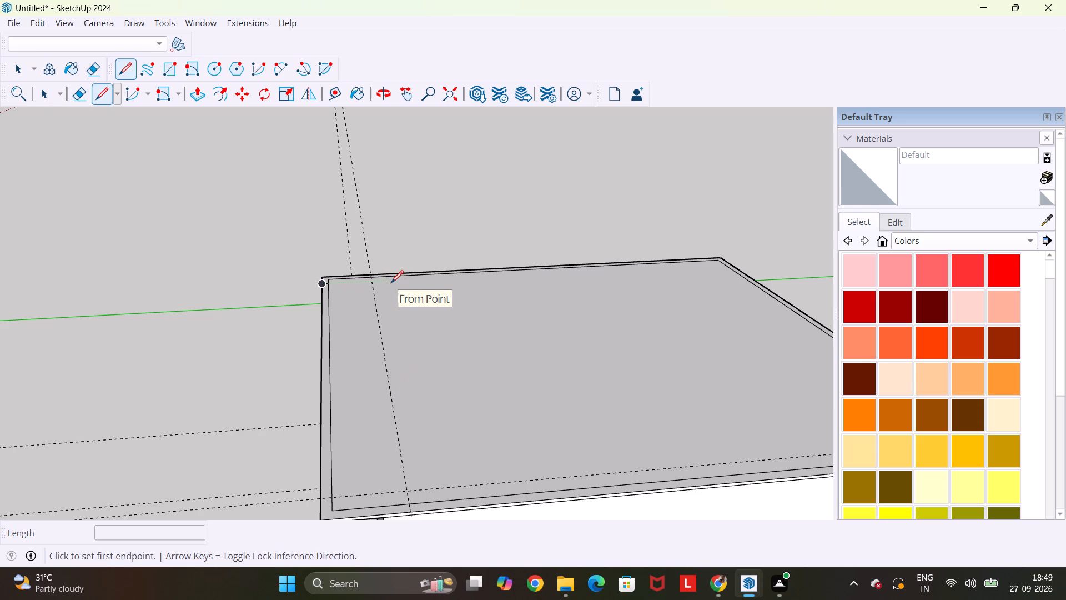
pyautogui.press('t')
pyautogui.click(379, 324)
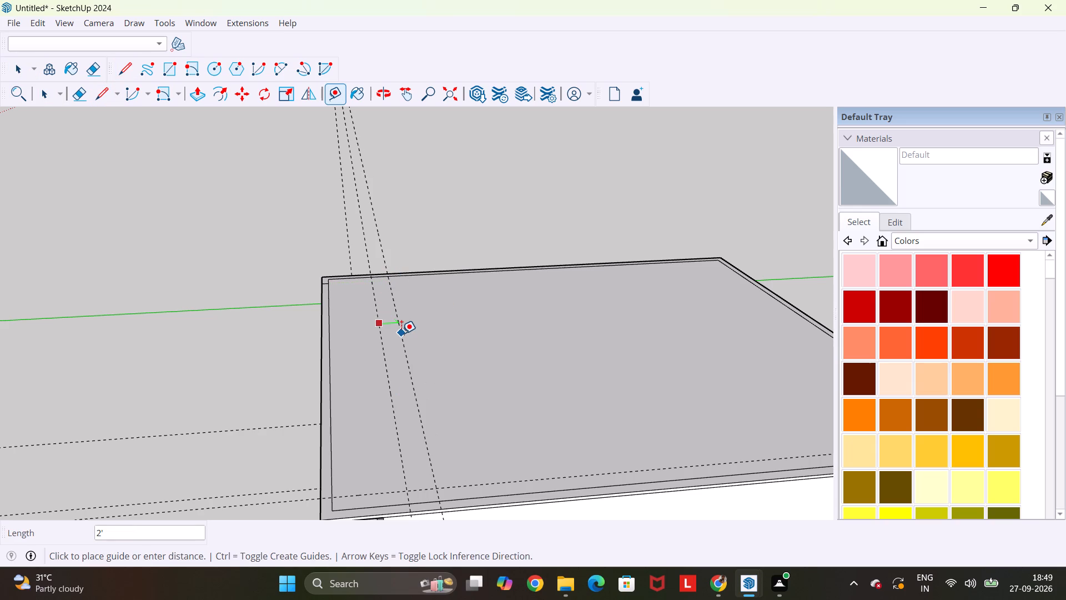
pyautogui.write('9"')
pyautogui.press('Return')
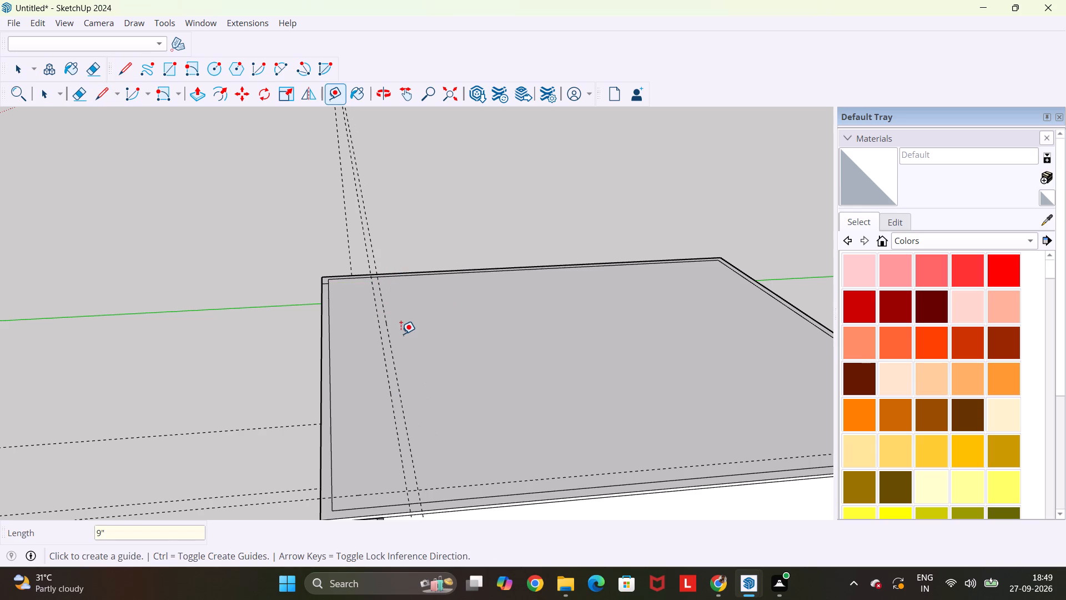
# Draw a 9" by 38' 6" rectangle between the two guides, spanning the inset outline from side to side.
pyautogui.press('r')
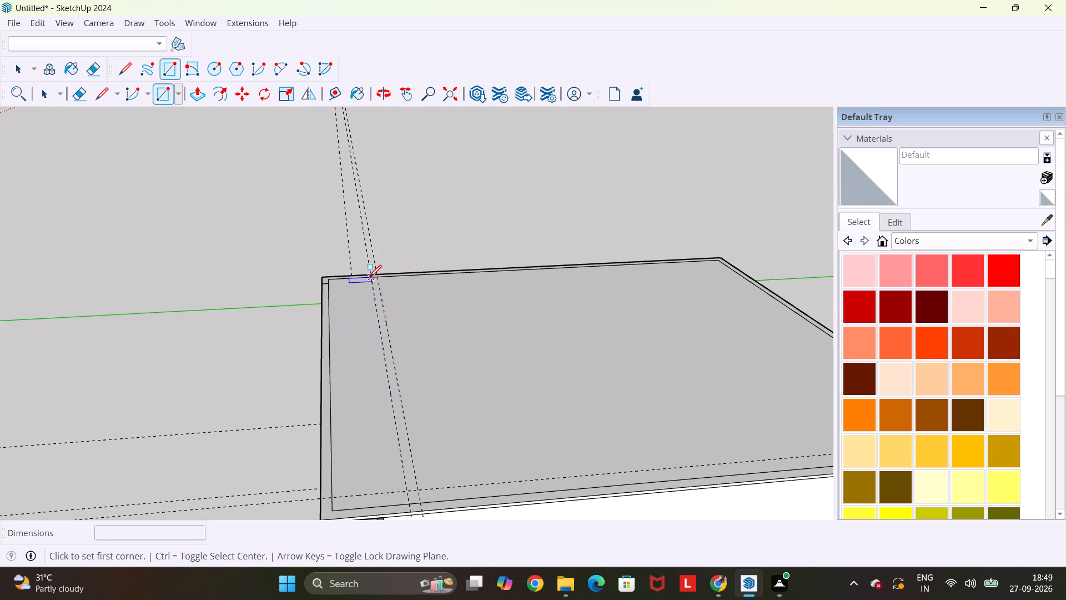
pyautogui.click(369, 277)
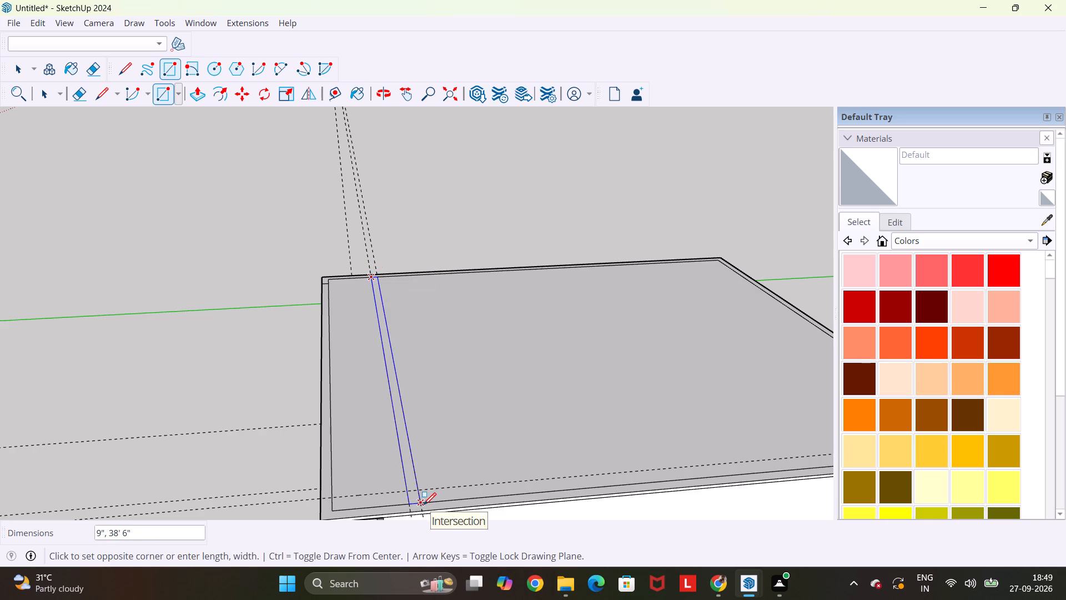
pyautogui.click(424, 504)
pyautogui.press('Escape')
pyautogui.press('space')
# Delete all guides from the model.
pyautogui.moveTo(409, 441); pyautogui.dragTo(702, 407, button='middle')
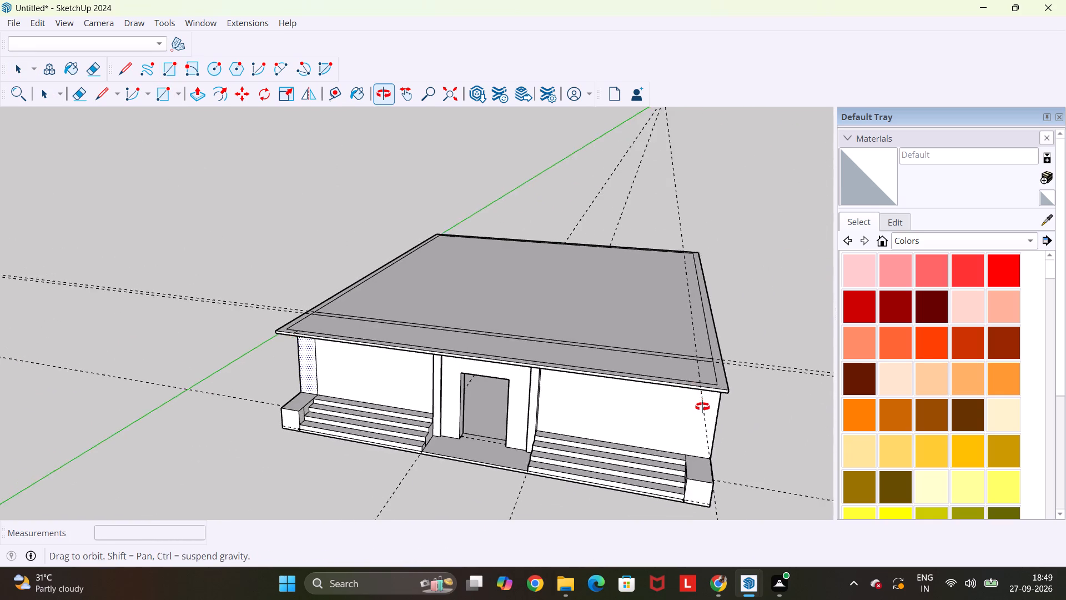
pyautogui.moveTo(702, 407); pyautogui.dragTo(750, 390, button='middle')
pyautogui.scroll(-4, 750, 390)
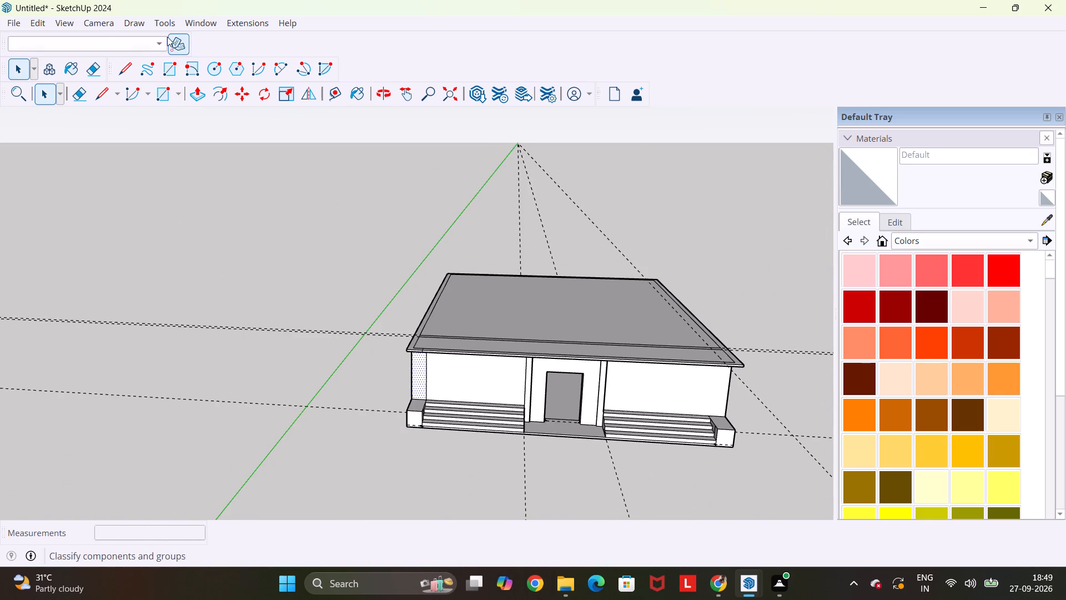
pyautogui.click(34, 23)
pyautogui.click(97, 168)
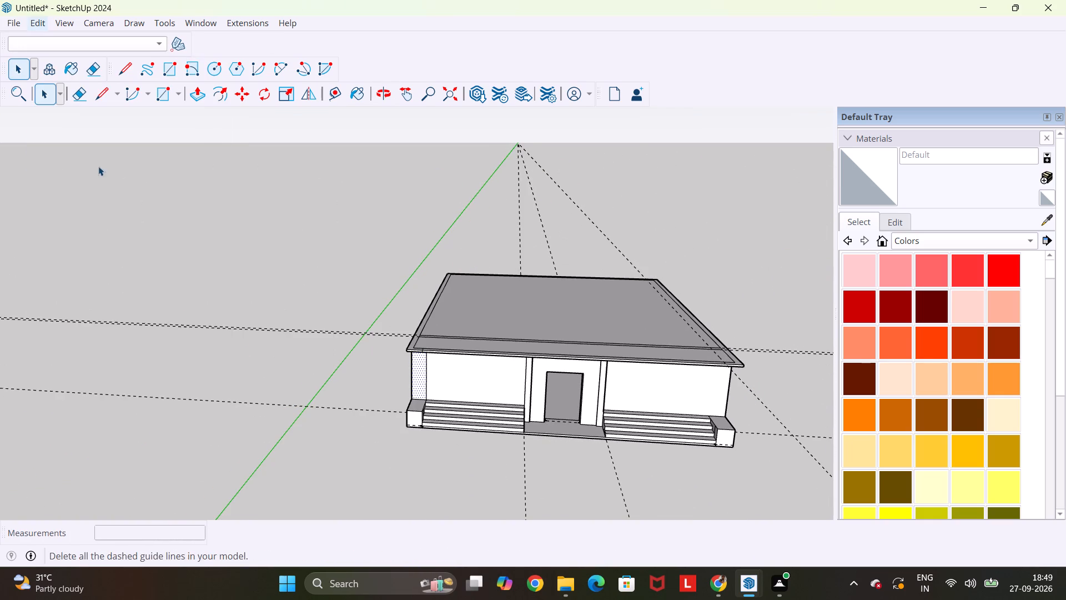
# Erase the short edges at both ends of the 9" cross strip so it joins the roof's 9" border.
pyautogui.moveTo(582, 341); pyautogui.dragTo(564, 361, button='middle')
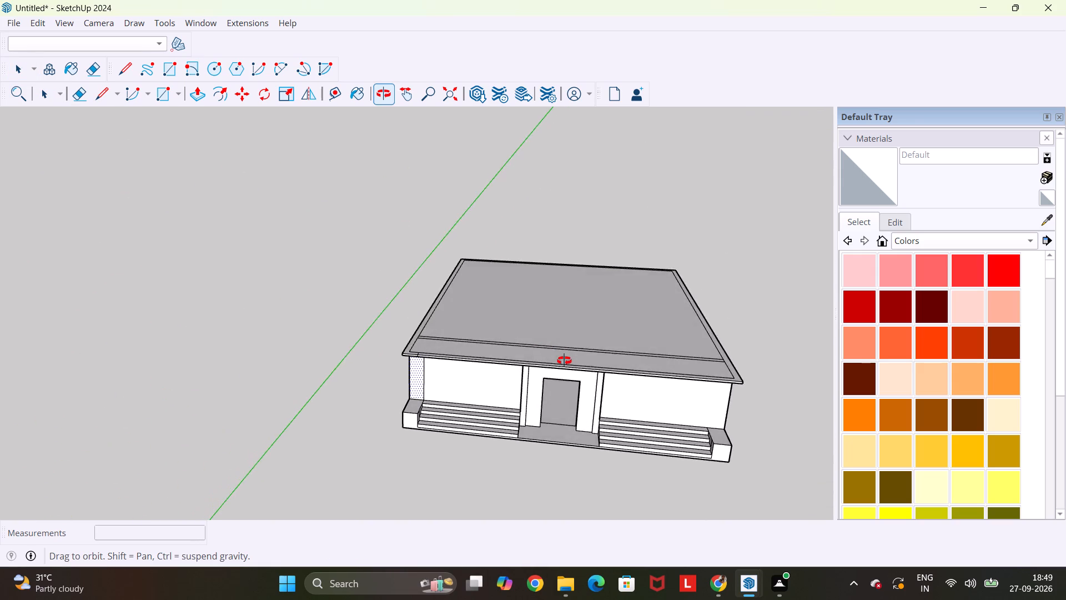
pyautogui.moveTo(564, 361); pyautogui.dragTo(579, 431, button='middle')
pyautogui.scroll(6, 438, 323)
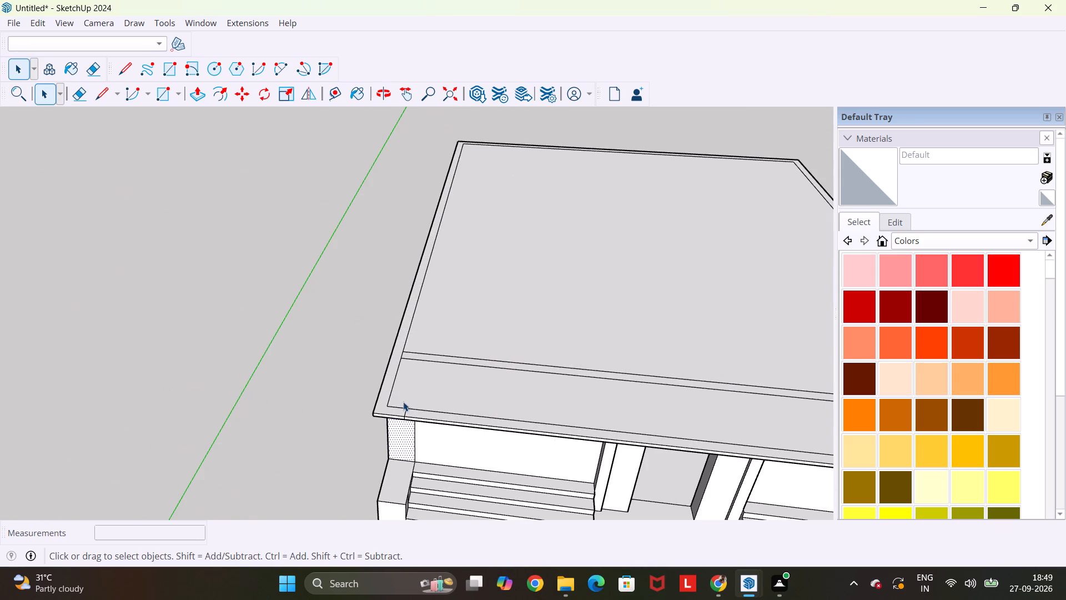
pyautogui.press('3')
pyautogui.scroll(4, 403, 397)
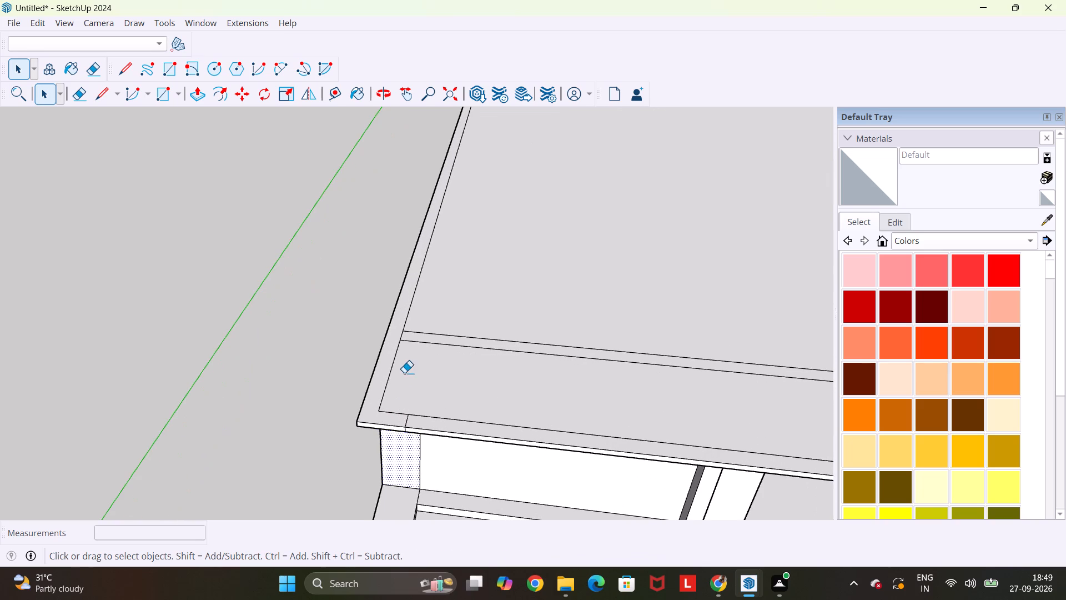
pyautogui.press('e')
pyautogui.click(401, 333)
pyautogui.scroll(-15, 428, 342)
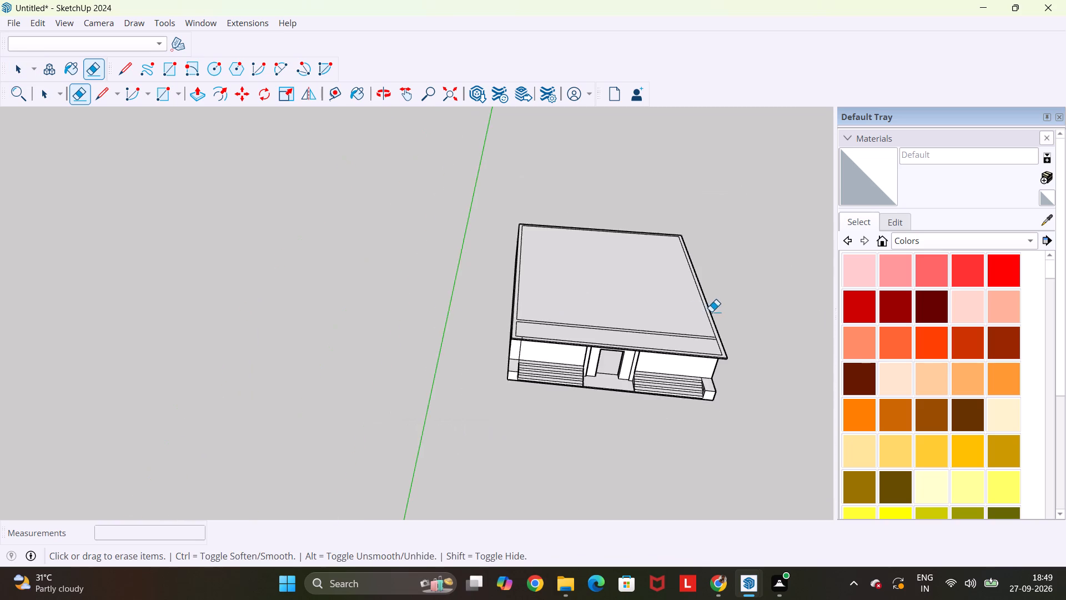
pyautogui.scroll(17, 712, 312)
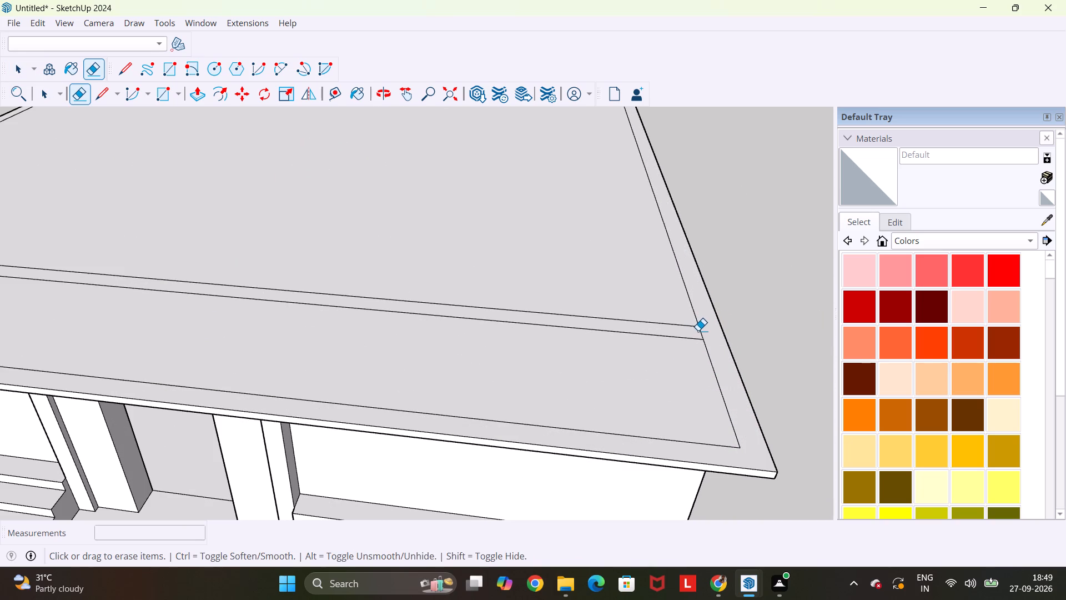
pyautogui.click(700, 331)
pyautogui.scroll(-6, 698, 328)
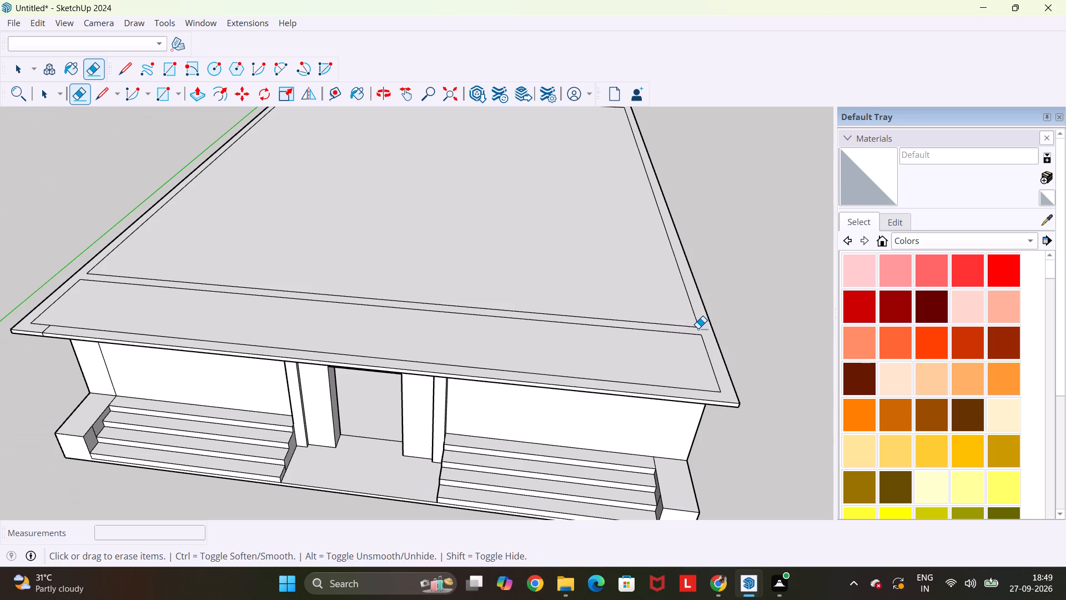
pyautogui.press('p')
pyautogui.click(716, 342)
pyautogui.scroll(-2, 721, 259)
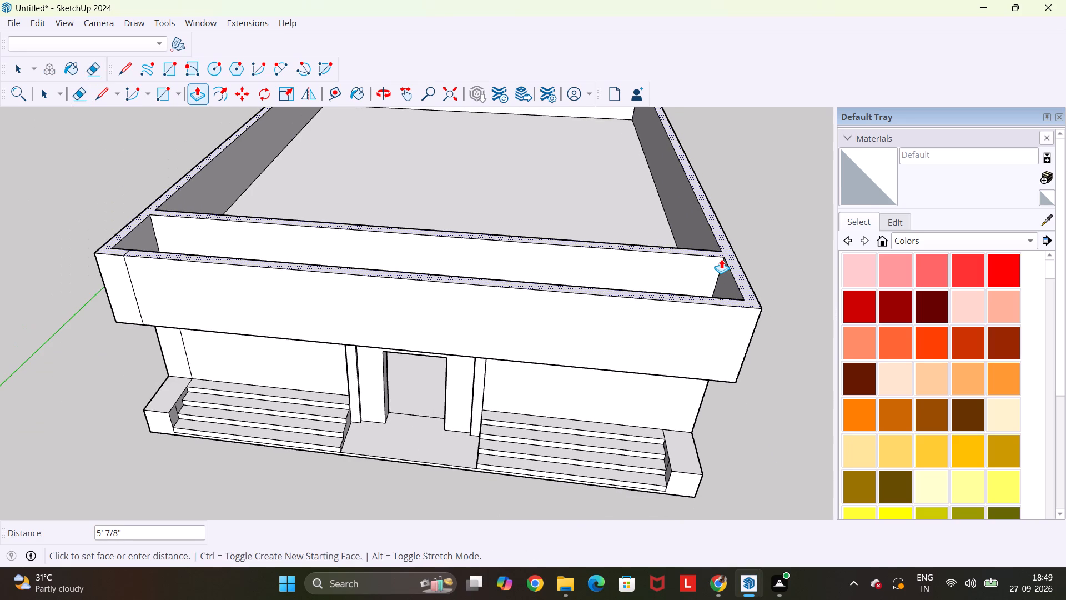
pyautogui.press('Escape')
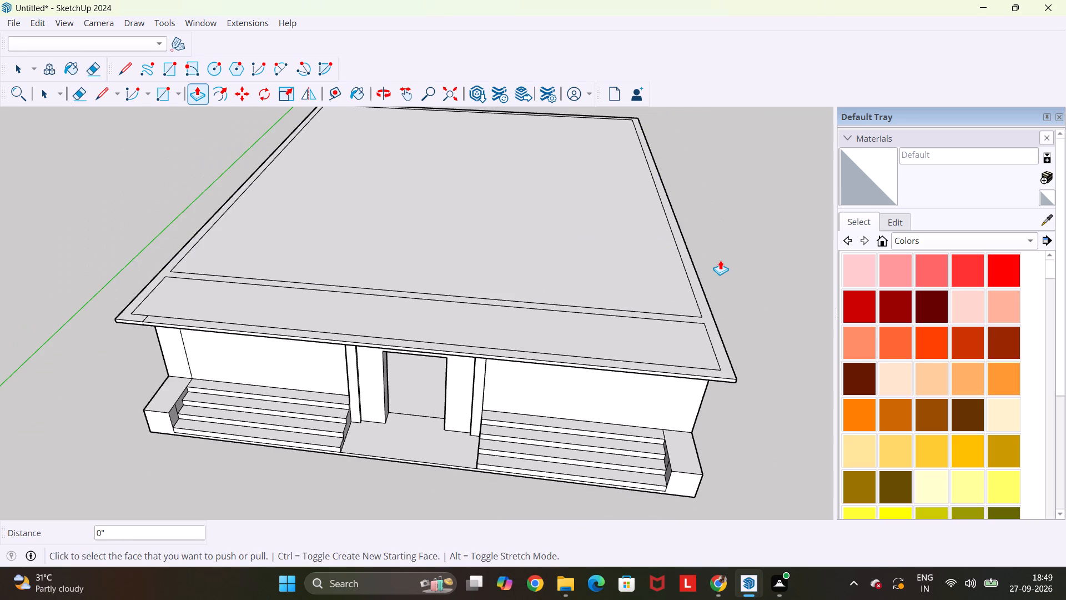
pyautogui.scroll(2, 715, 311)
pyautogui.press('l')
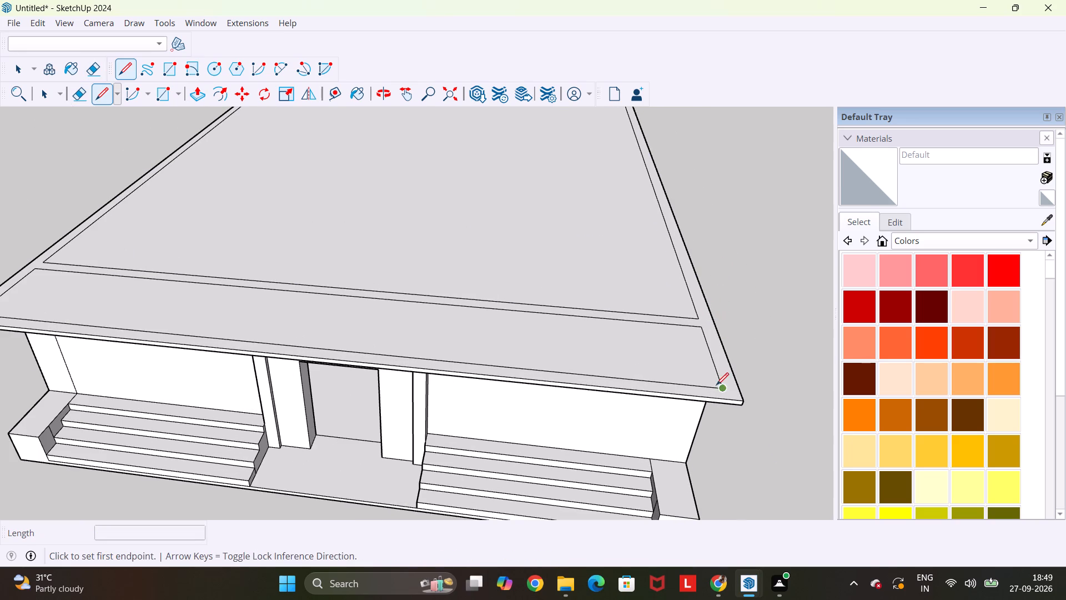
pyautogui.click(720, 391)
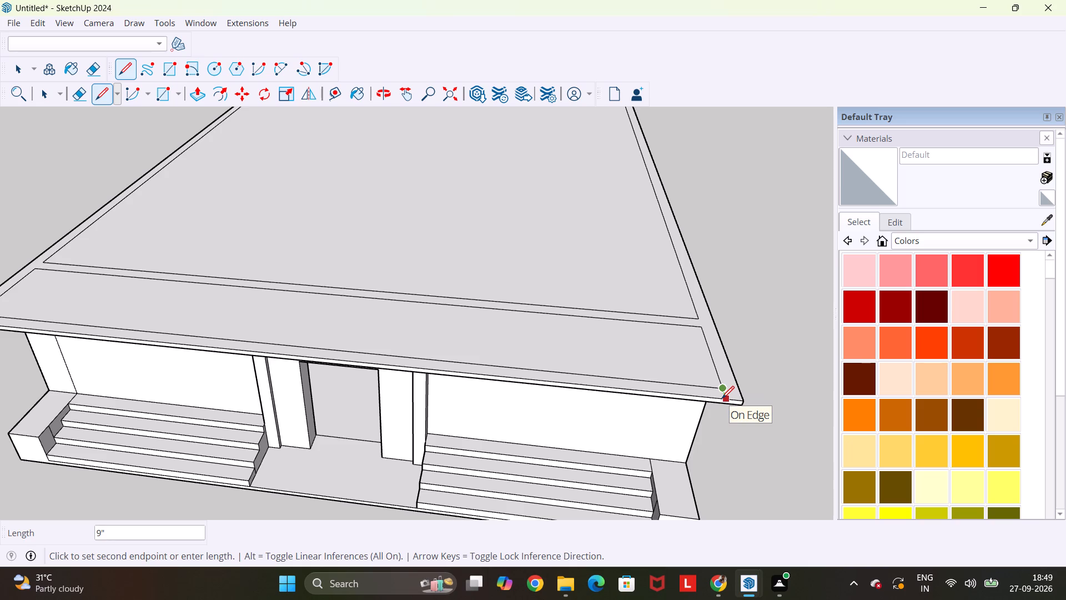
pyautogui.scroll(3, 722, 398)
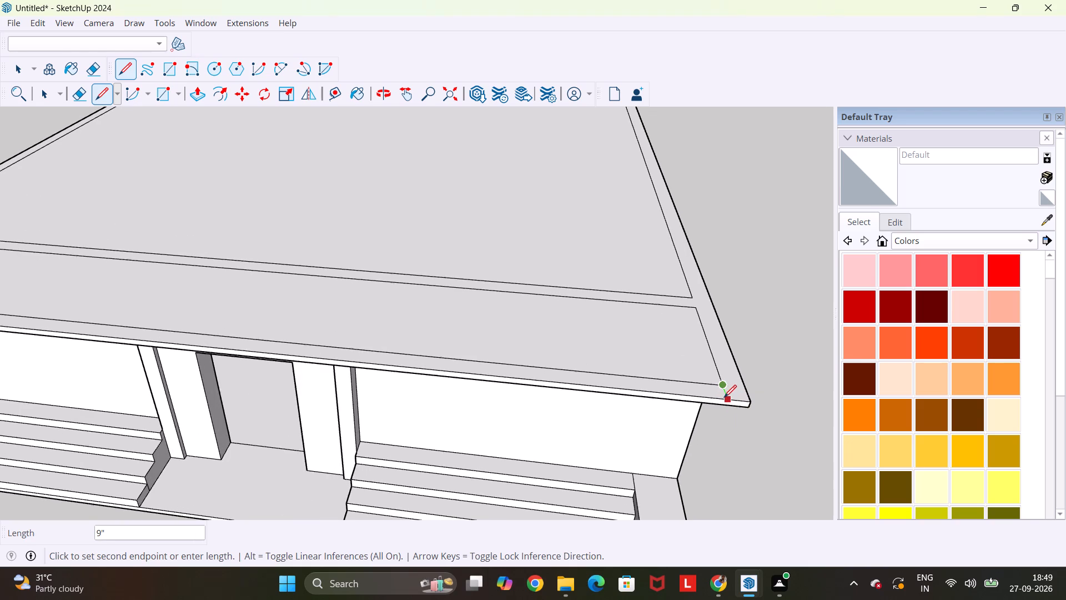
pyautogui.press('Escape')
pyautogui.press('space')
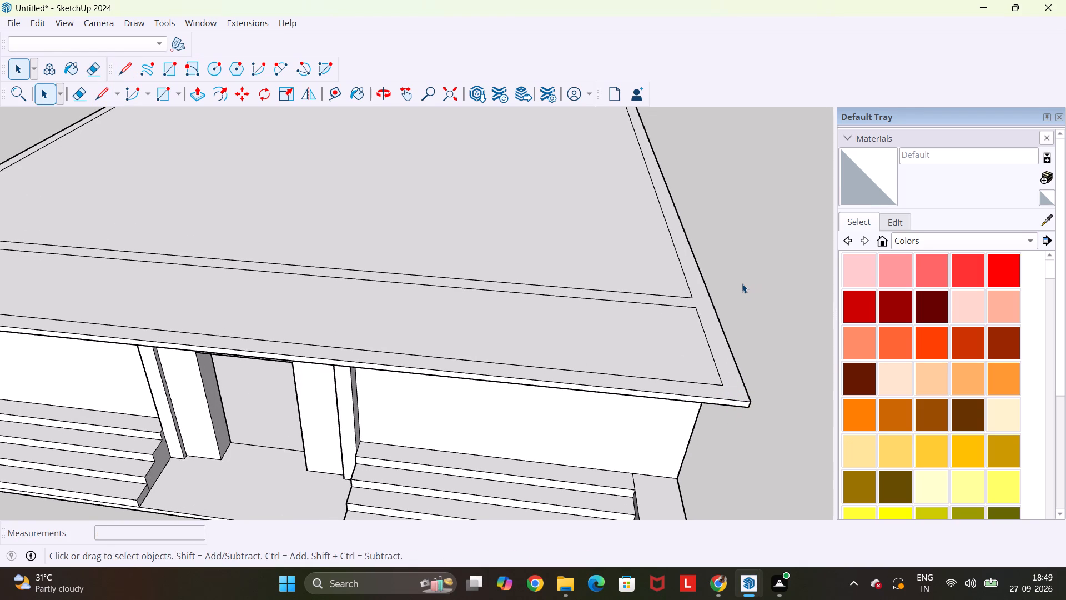
# Place guides 2' in from the roof's right and left side edges, parallel to them.
pyautogui.press('t')
pyautogui.click(715, 311)
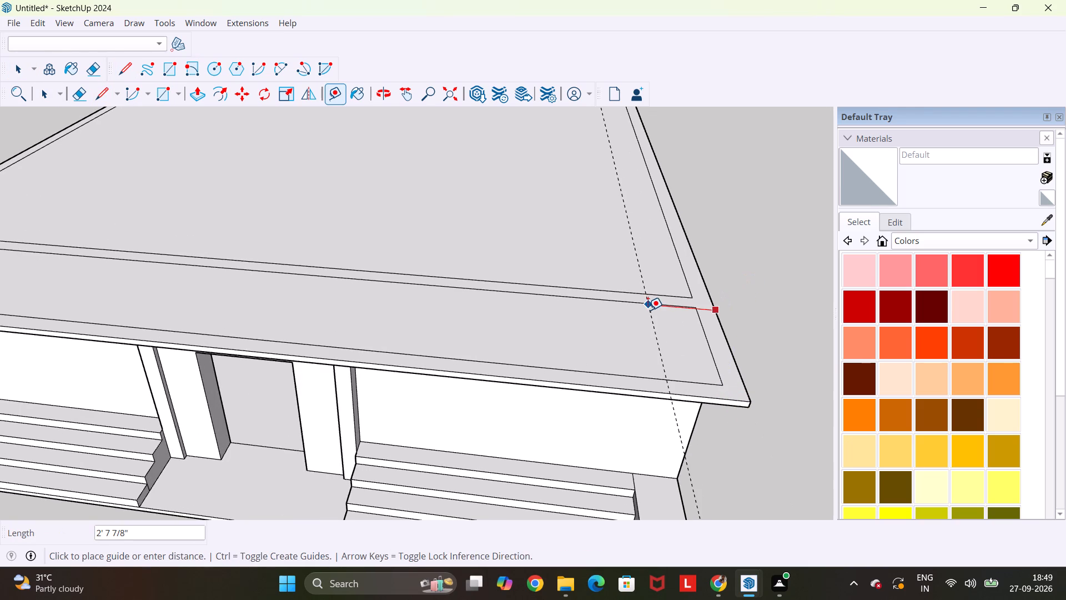
pyautogui.press('2')
pyautogui.press("'")
pyautogui.press('Return')
pyautogui.scroll(-5, 648, 310)
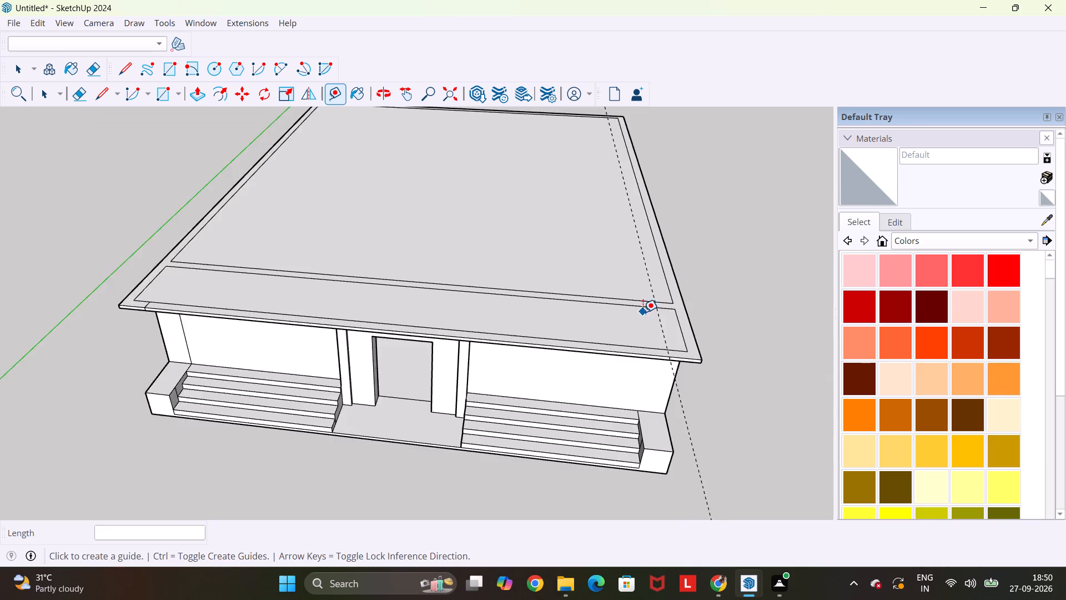
pyautogui.scroll(-5, 643, 312)
pyautogui.scroll(5, 329, 293)
pyautogui.click(278, 287)
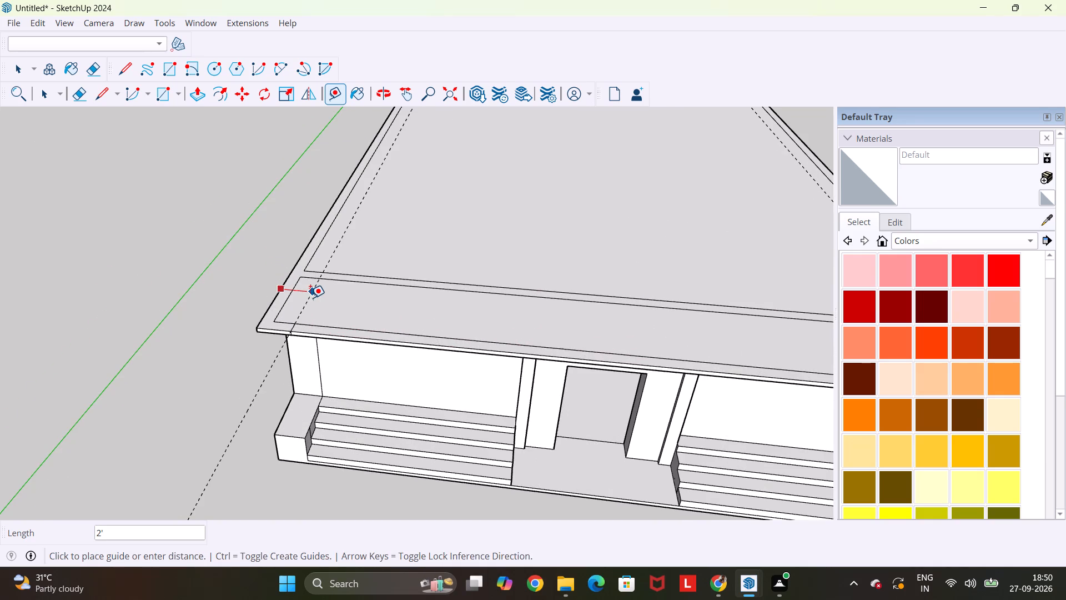
pyautogui.click(310, 298)
pyautogui.press('Escape')
pyautogui.press('space')
# Draw a short line along each side guide across the roof's front 9" border, from the inset outline to the front edge.
pyautogui.scroll(3, 329, 264)
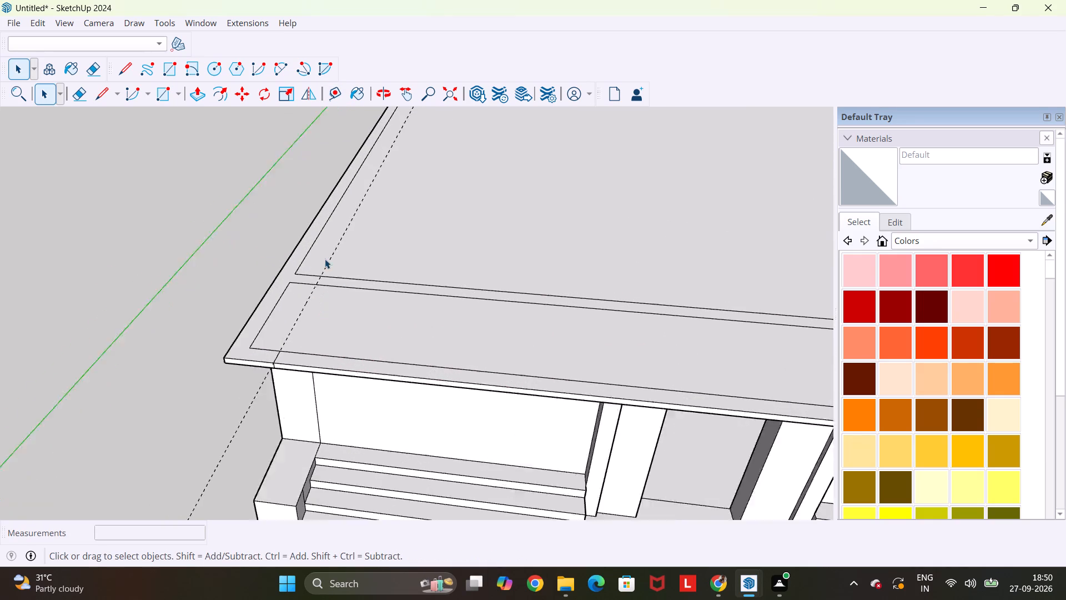
pyautogui.scroll(7, 325, 259)
pyautogui.press('l')
pyautogui.scroll(-6, 325, 270)
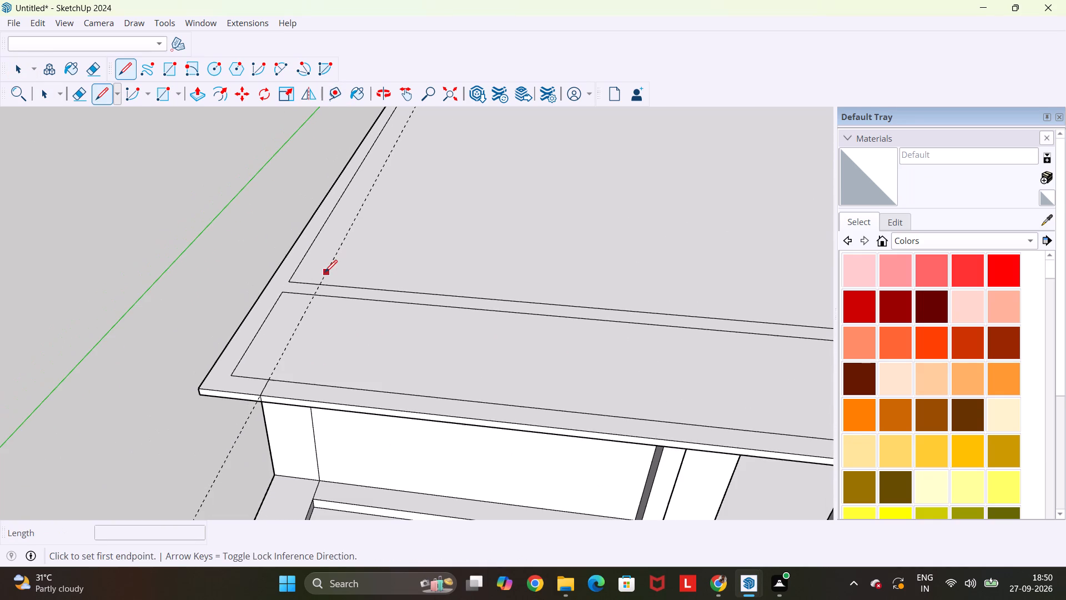
pyautogui.click(275, 378)
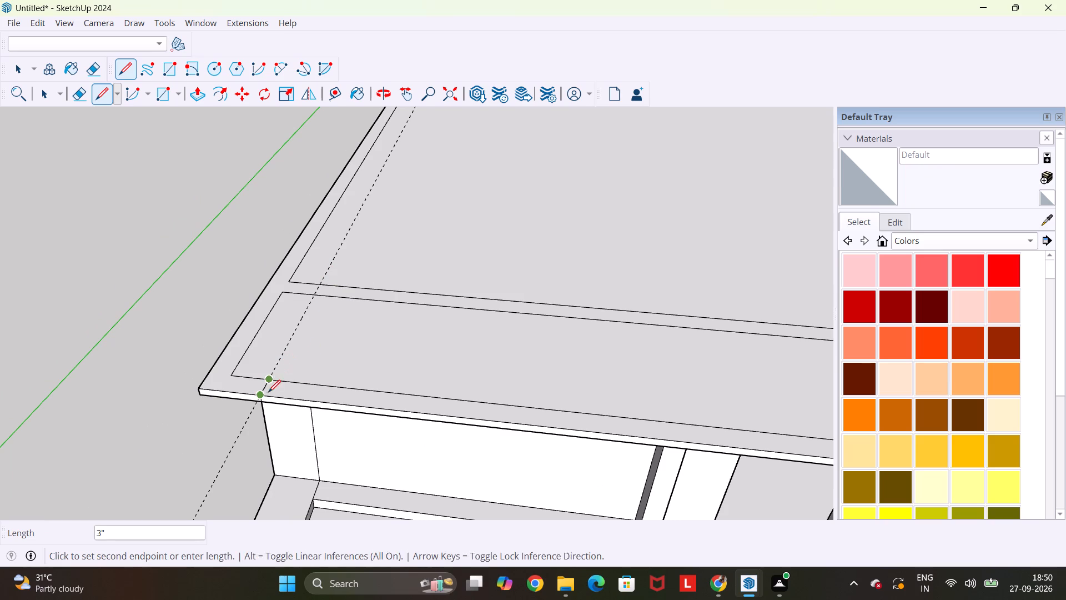
pyautogui.click(266, 392)
pyautogui.scroll(-5, 279, 375)
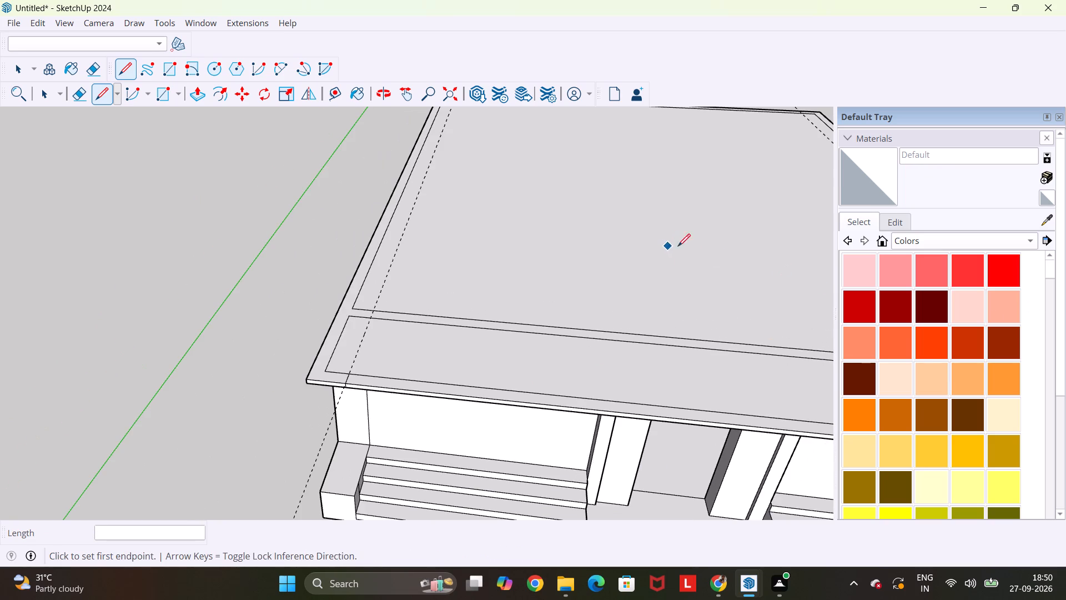
pyautogui.keyDown('shift'); pyautogui.moveTo(718, 261); pyautogui.dragTo(424, 210, button='middle'); pyautogui.keyUp('shift')
pyautogui.scroll(5, 918, 405)
pyautogui.scroll(5, 726, 379)
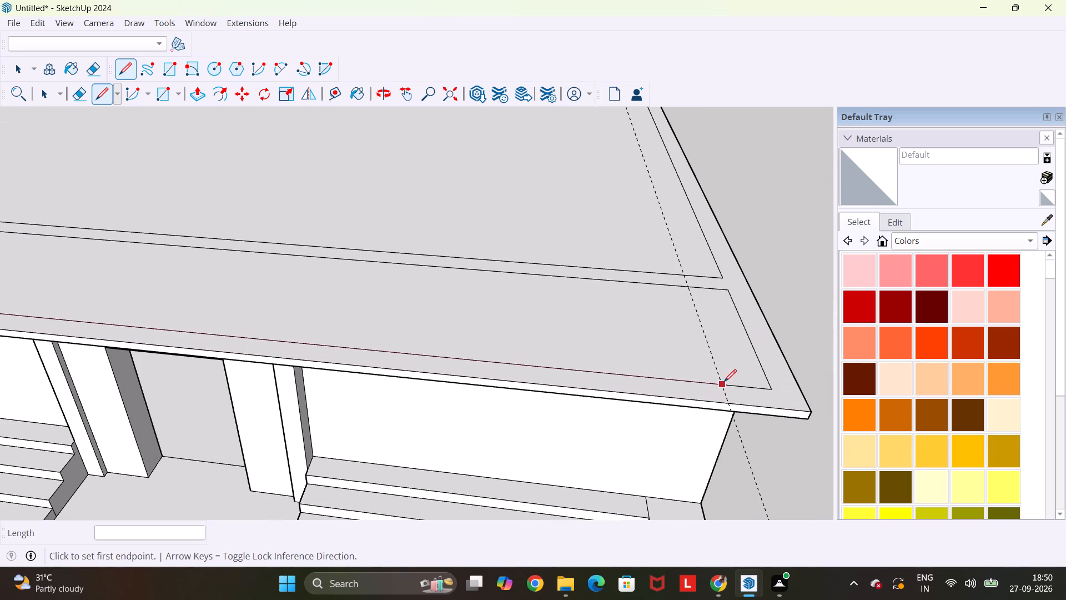
pyautogui.click(722, 382)
pyautogui.click(730, 401)
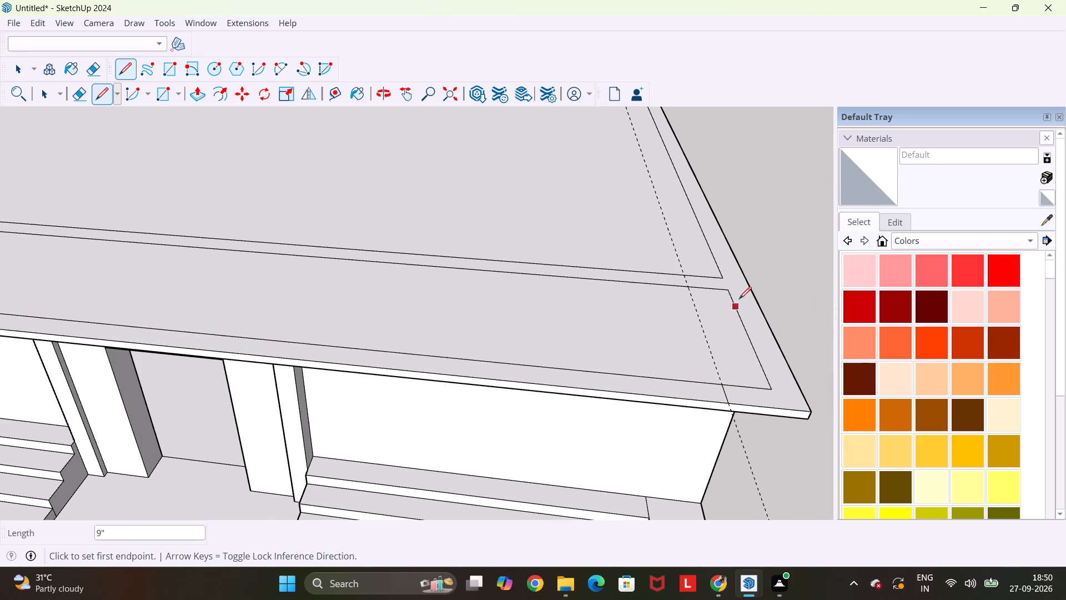
pyautogui.press('Escape')
pyautogui.press('space')
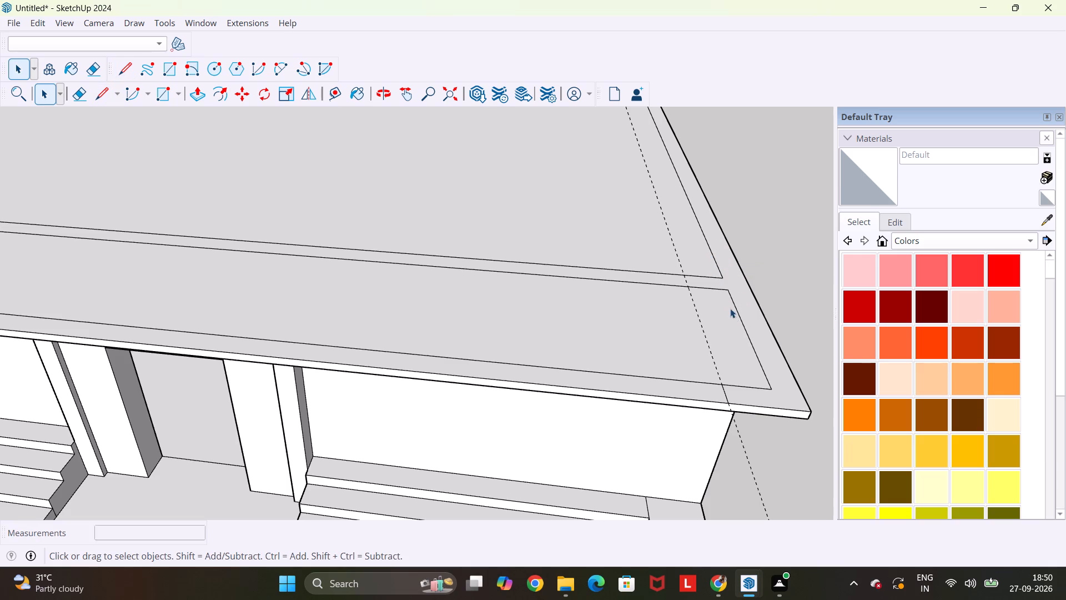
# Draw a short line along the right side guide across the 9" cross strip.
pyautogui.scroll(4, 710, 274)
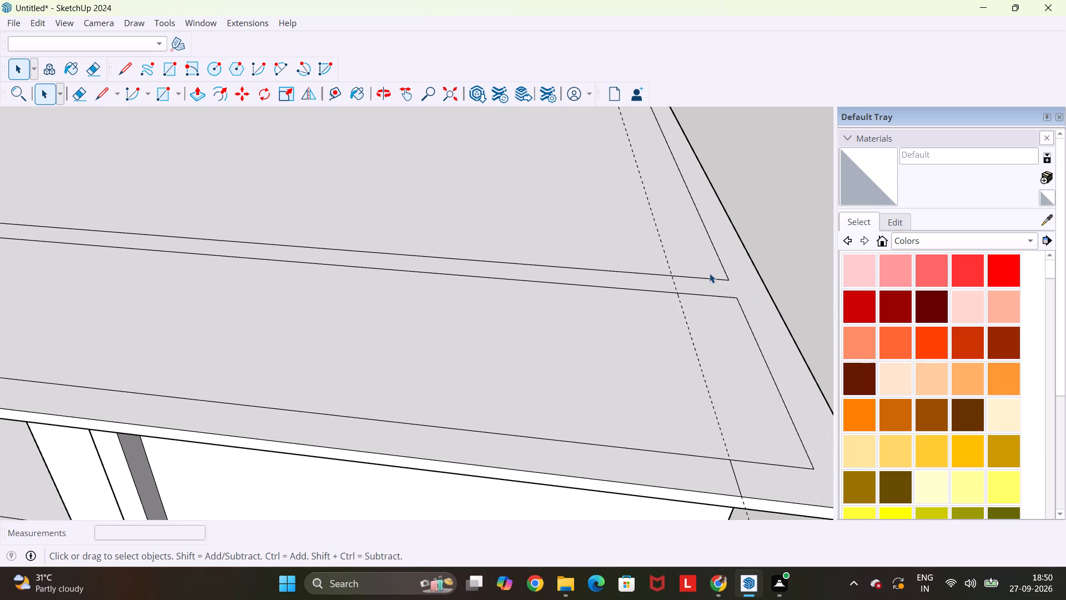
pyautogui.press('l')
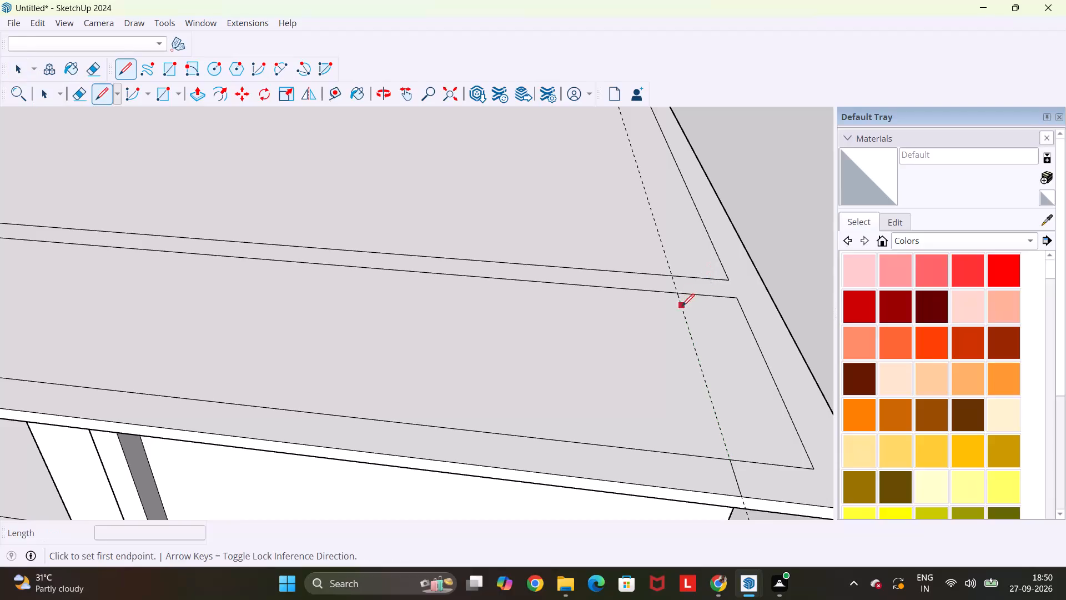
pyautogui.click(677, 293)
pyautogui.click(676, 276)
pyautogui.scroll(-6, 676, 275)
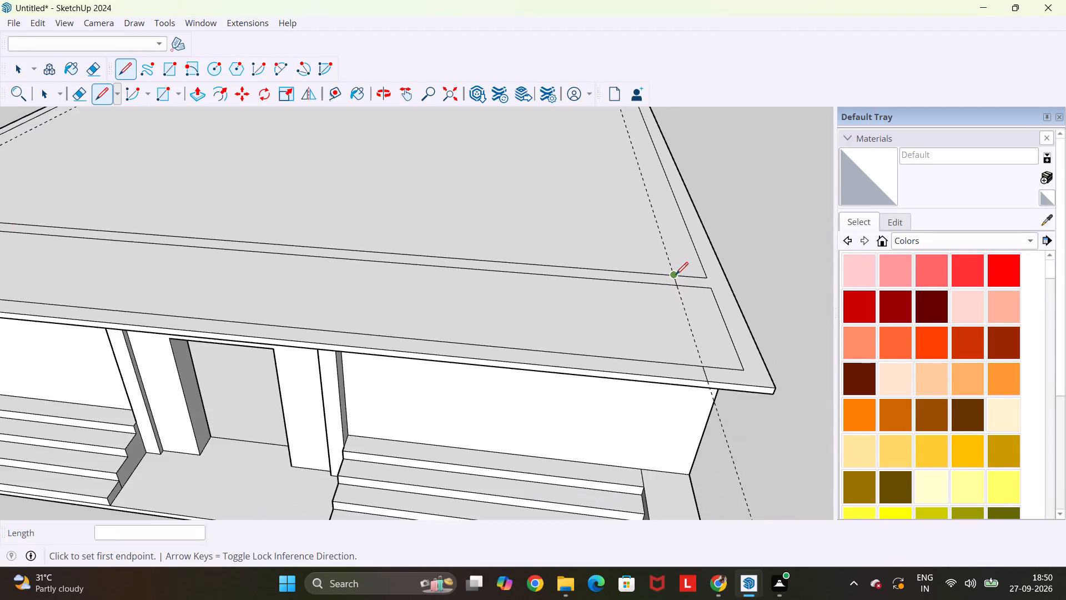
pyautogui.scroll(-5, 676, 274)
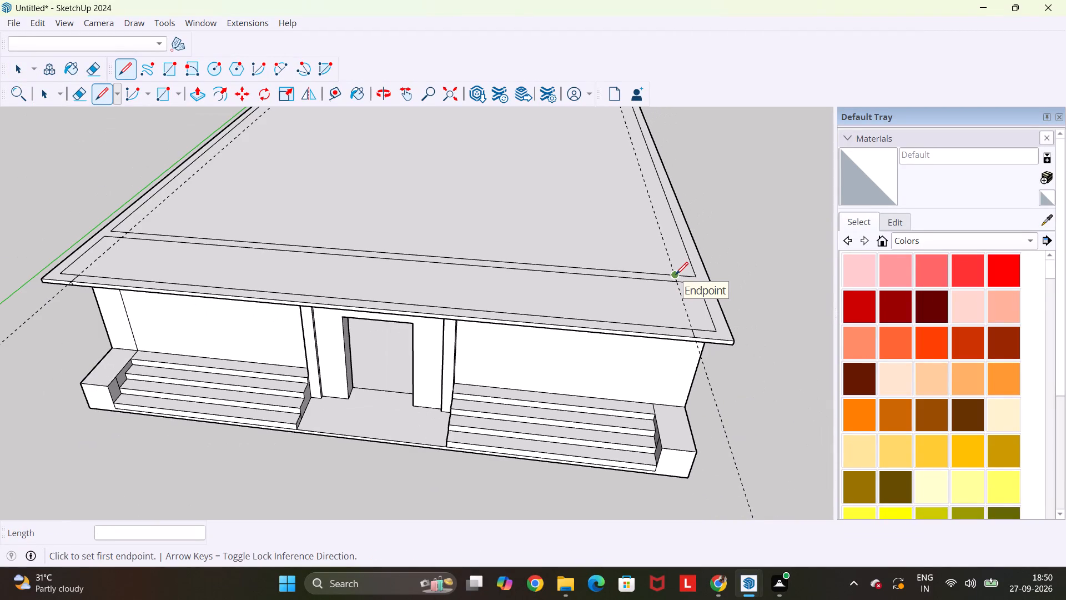
# Draw lines along both side guides between the cross strip and the back inset edge, 42' 9" on the right and 43' 6" on the left.
pyautogui.scroll(-6, 676, 274)
pyautogui.scroll(4, 636, 127)
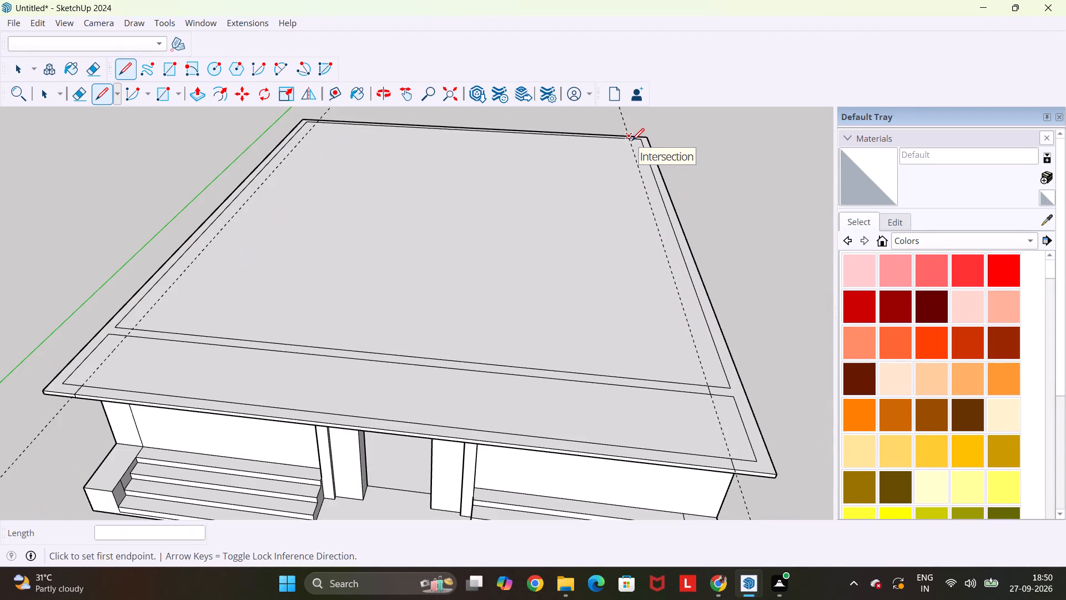
pyautogui.scroll(5, 632, 141)
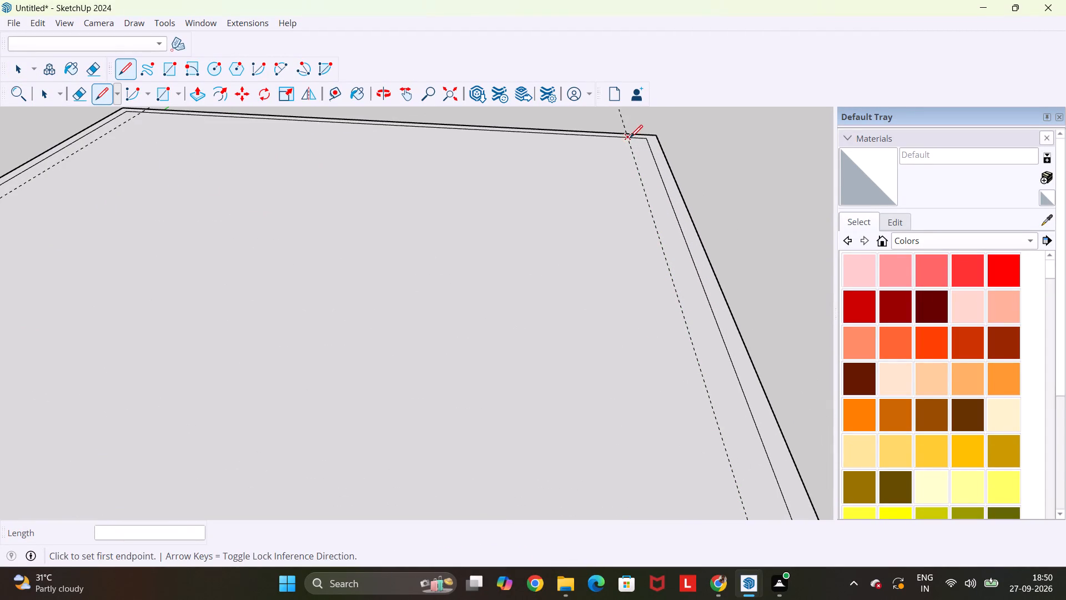
pyautogui.click(630, 137)
pyautogui.scroll(-11, 655, 251)
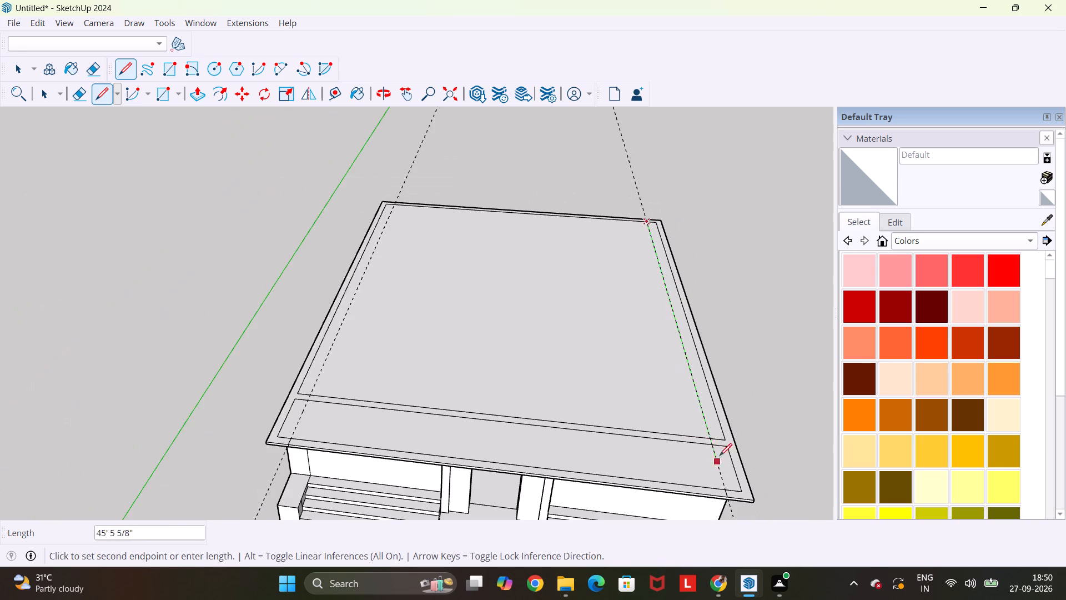
pyautogui.scroll(5, 723, 441)
pyautogui.click(706, 439)
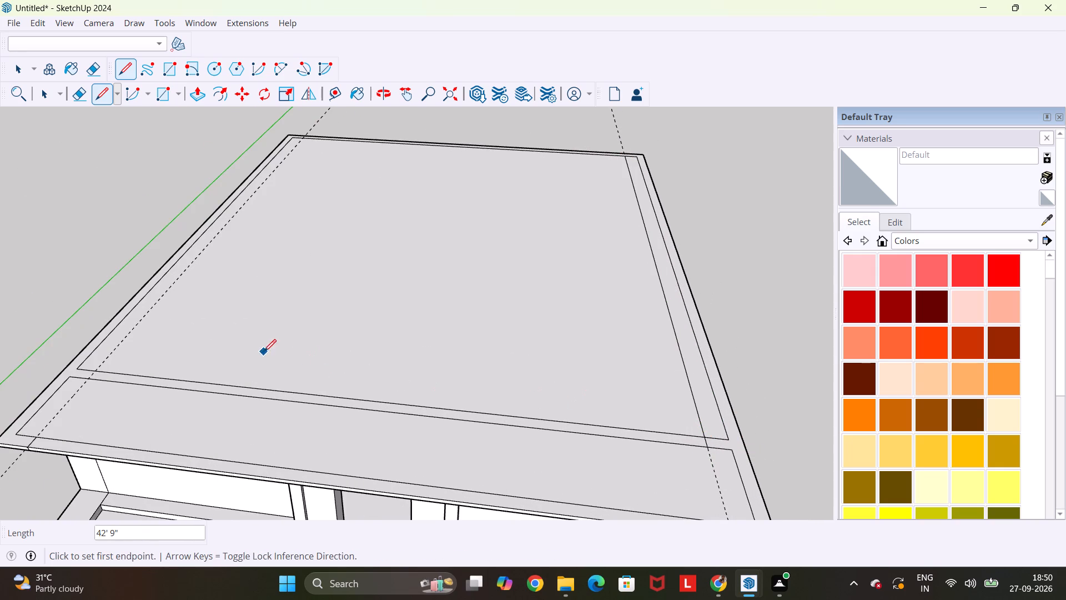
pyautogui.click(88, 379)
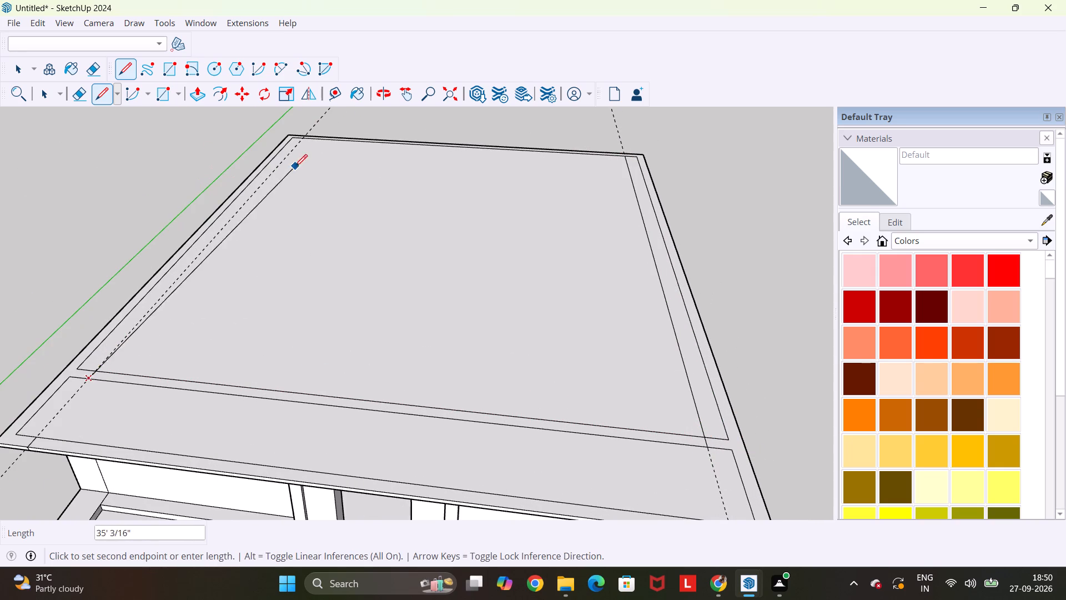
pyautogui.scroll(3, 303, 143)
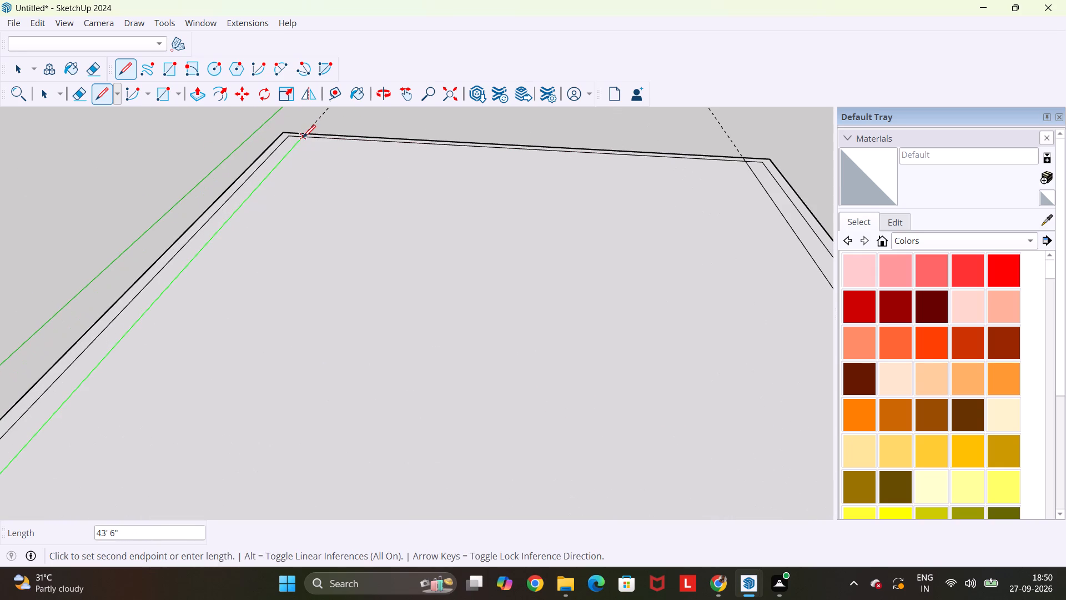
pyautogui.scroll(5, 304, 137)
pyautogui.click(304, 137)
pyautogui.press('Escape')
pyautogui.press('space')
# Erase the rear area's old left inset edge and the short piece of back inset edge outside the new line.
pyautogui.scroll(11, 304, 136)
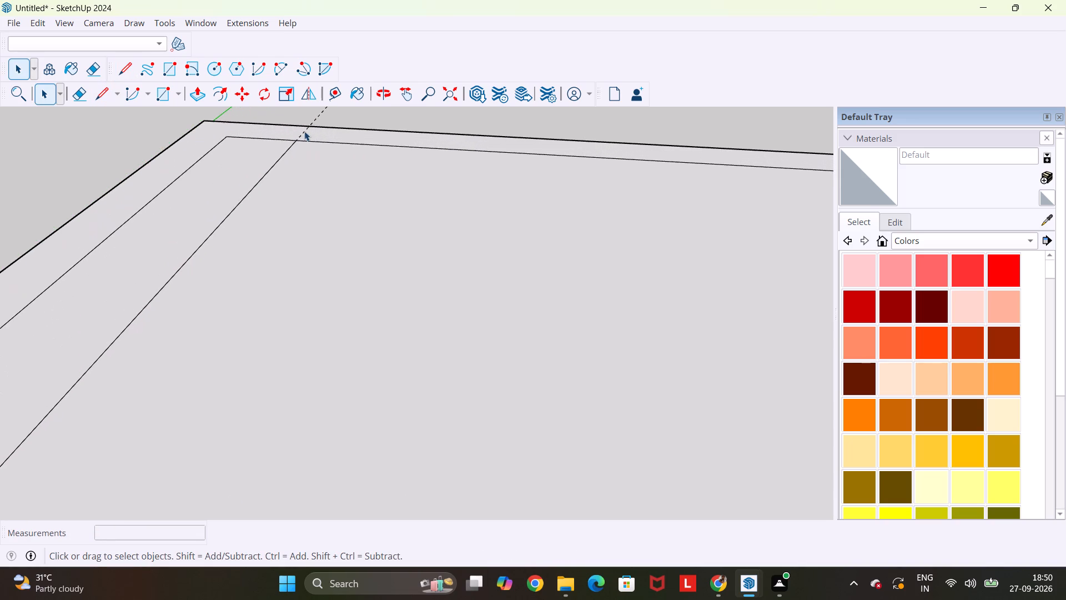
pyautogui.scroll(1, 304, 131)
pyautogui.press('e')
pyautogui.click(250, 138)
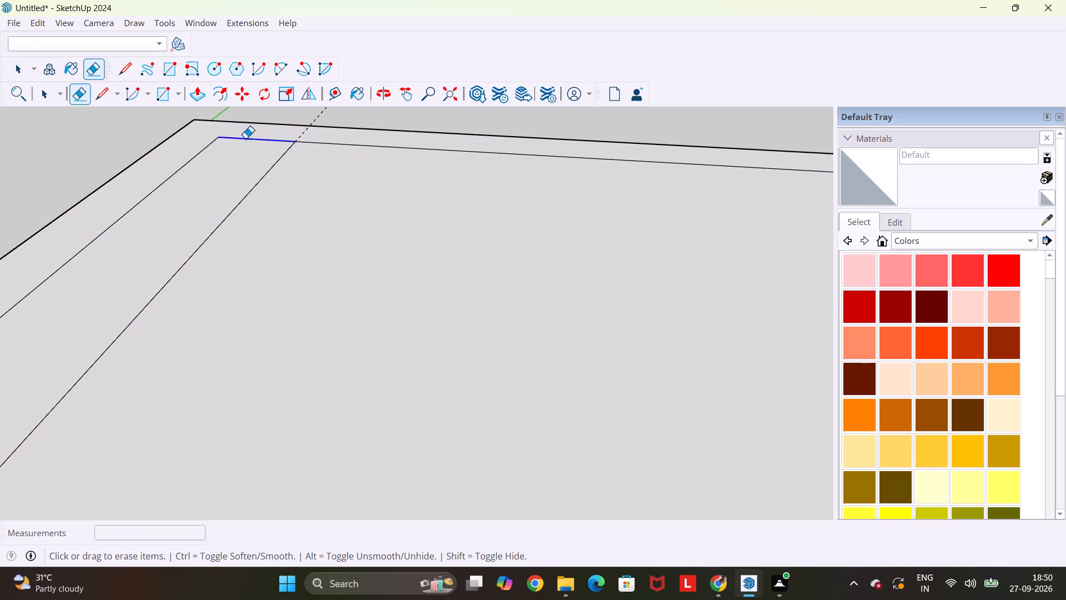
pyautogui.click(203, 148)
# Erase the rear area's old right inset edge, the cross strip's leftover end piece, and the right guide with the short line crossing the strip.
pyautogui.scroll(-20, 203, 148)
pyautogui.scroll(-8, 203, 148)
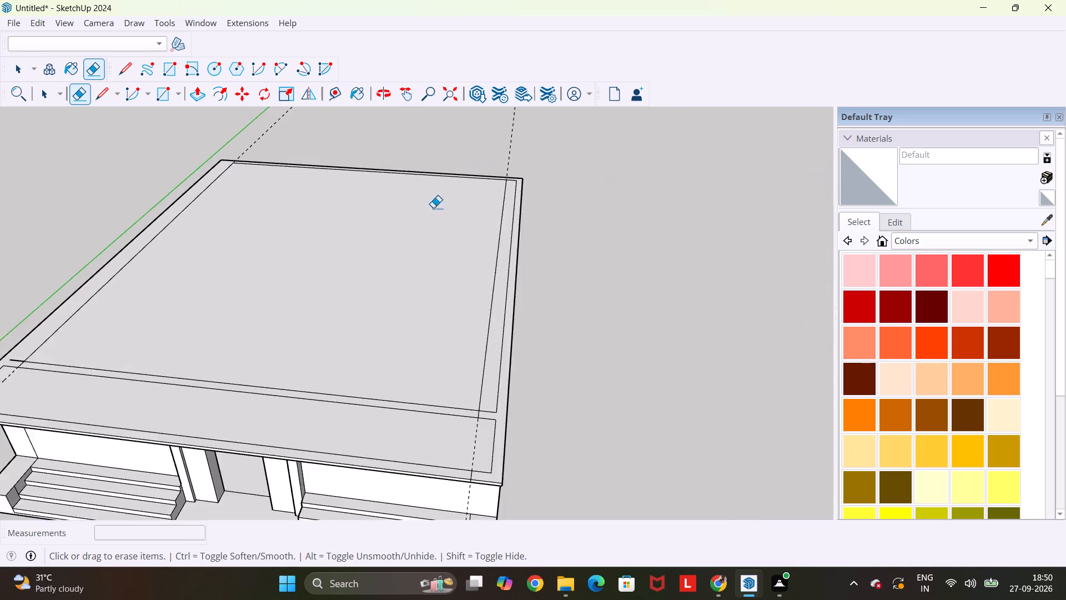
pyautogui.scroll(5, 438, 264)
pyautogui.click(438, 264)
pyautogui.scroll(-1, 438, 264)
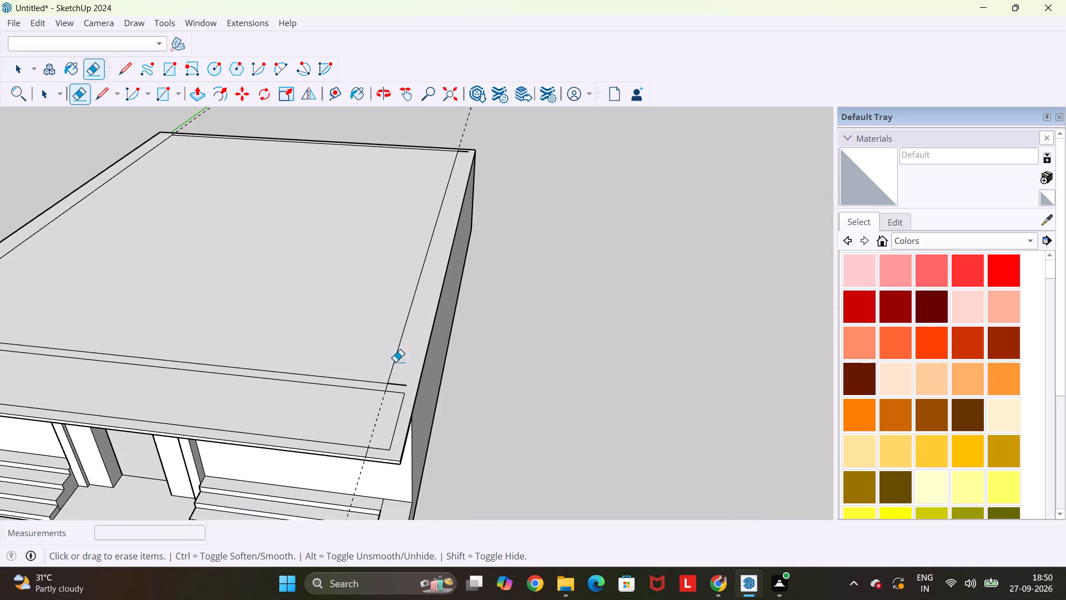
pyautogui.click(399, 386)
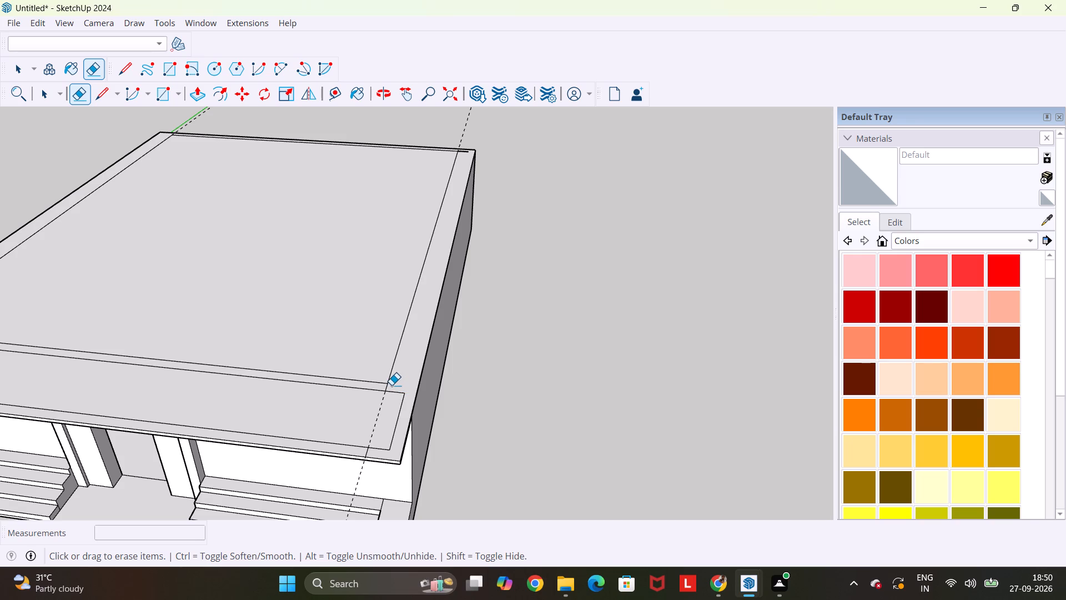
pyautogui.scroll(3, 386, 388)
pyautogui.click(386, 388)
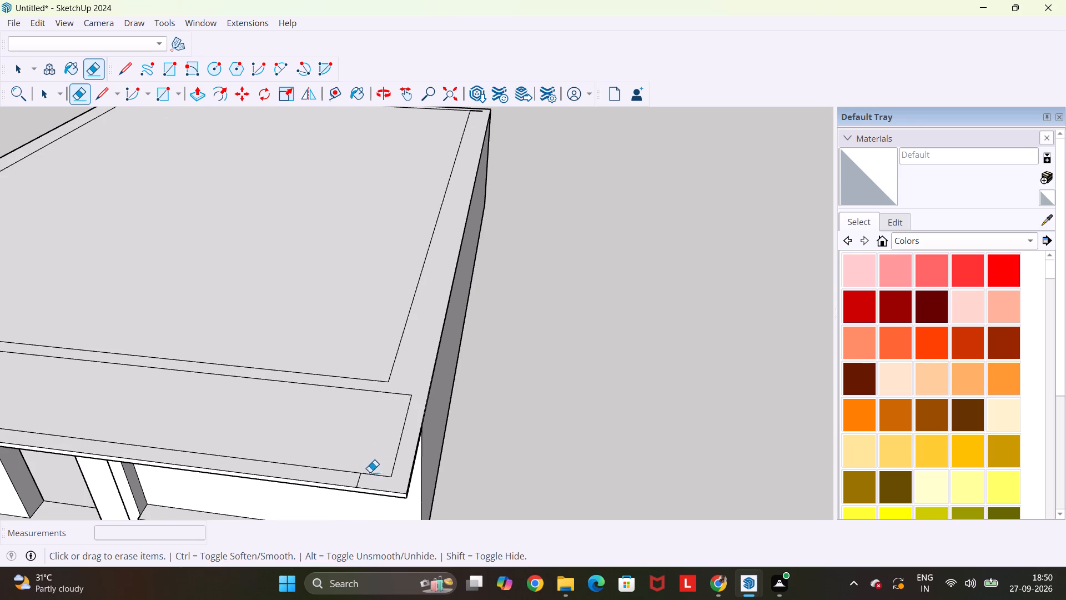
# Erase the right end edge of the front section's inset outline.
pyautogui.click(396, 449)
pyautogui.click(396, 449)
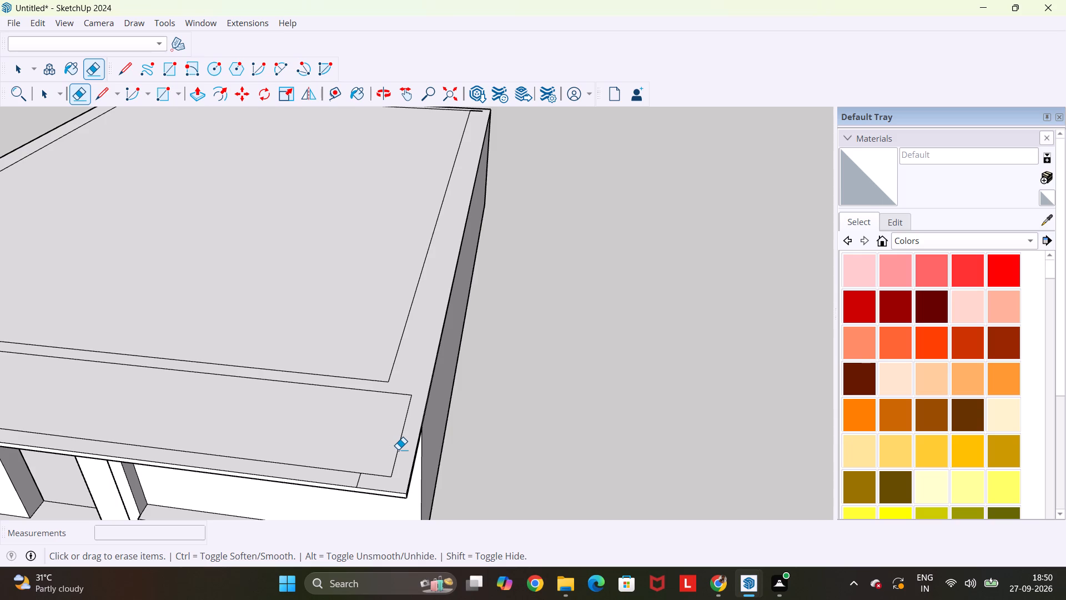
pyautogui.click(398, 449)
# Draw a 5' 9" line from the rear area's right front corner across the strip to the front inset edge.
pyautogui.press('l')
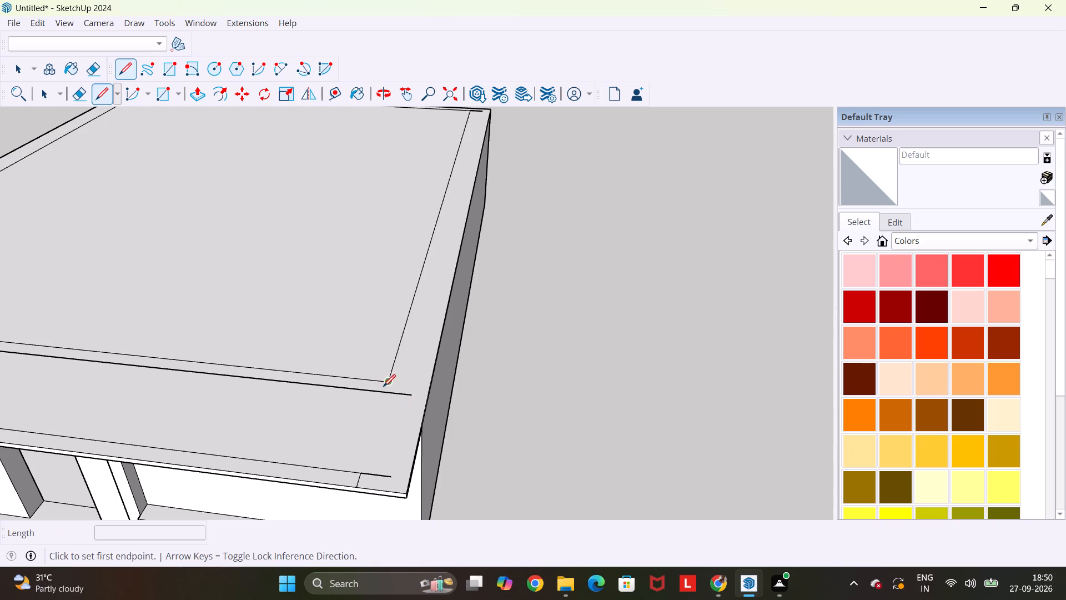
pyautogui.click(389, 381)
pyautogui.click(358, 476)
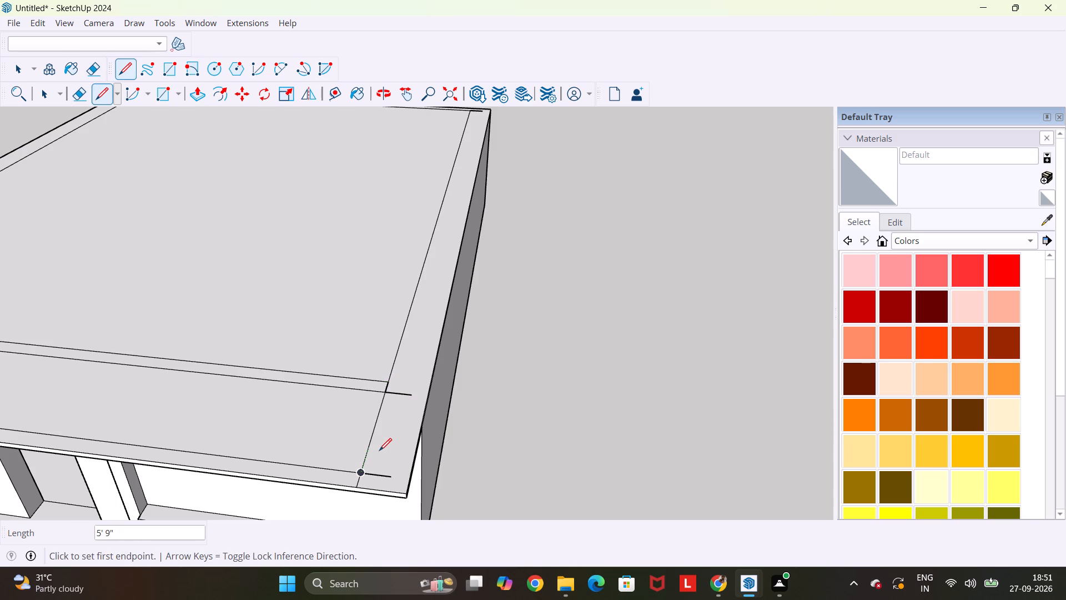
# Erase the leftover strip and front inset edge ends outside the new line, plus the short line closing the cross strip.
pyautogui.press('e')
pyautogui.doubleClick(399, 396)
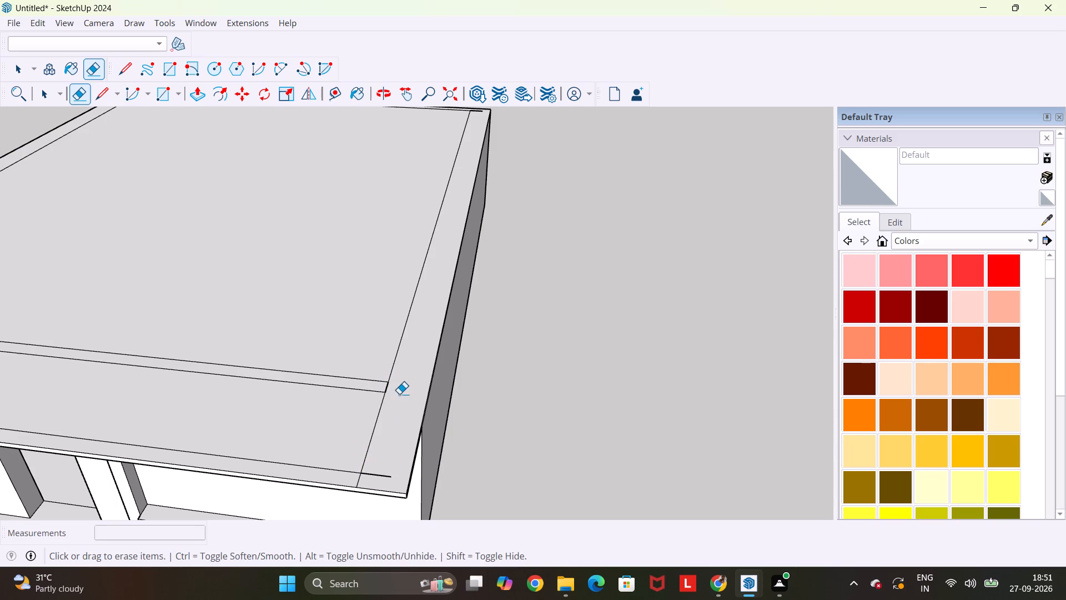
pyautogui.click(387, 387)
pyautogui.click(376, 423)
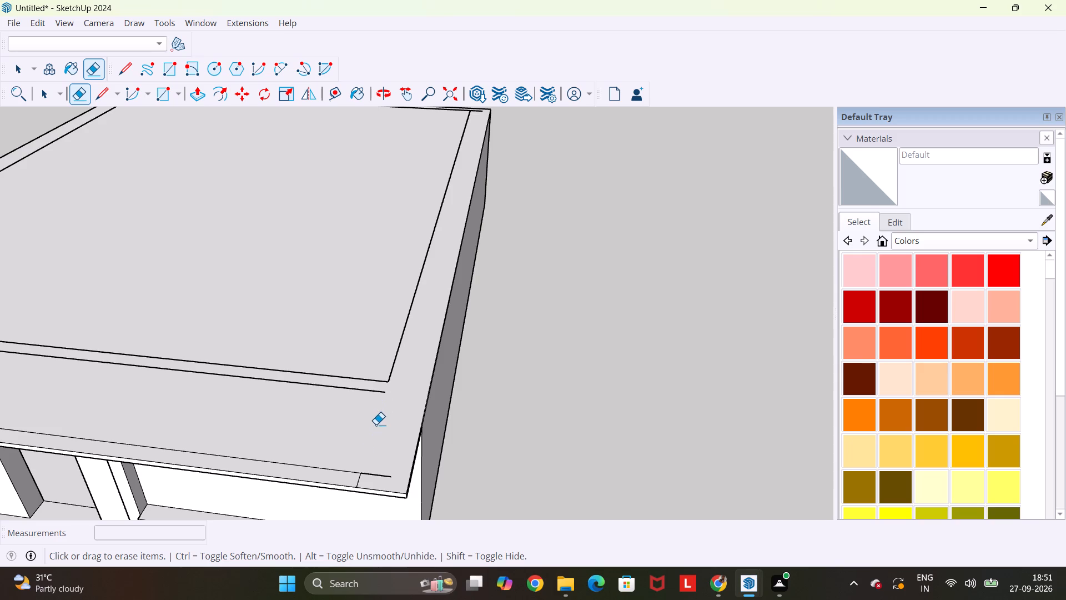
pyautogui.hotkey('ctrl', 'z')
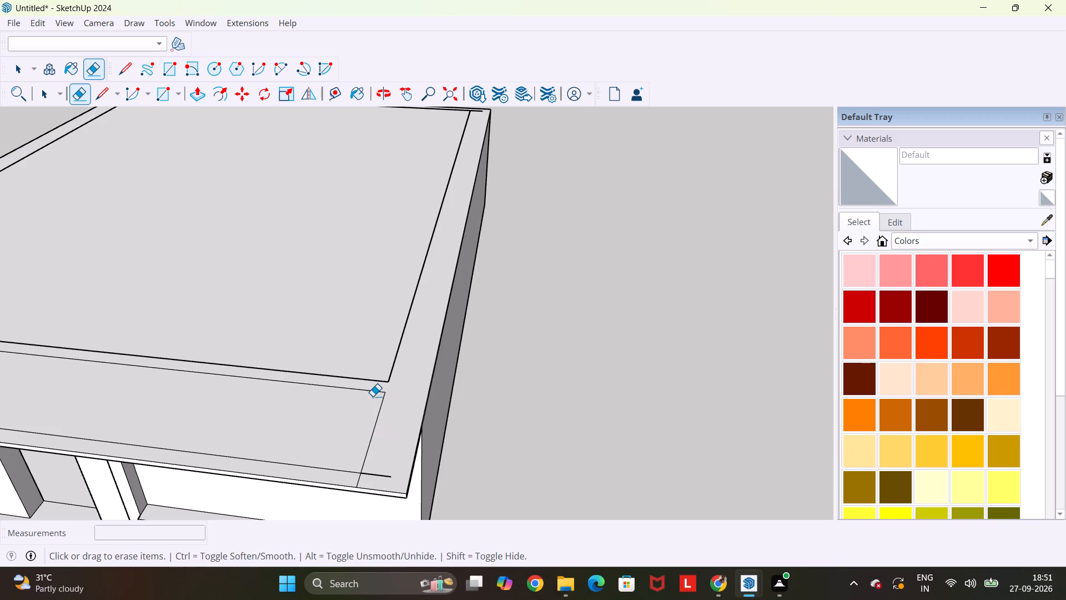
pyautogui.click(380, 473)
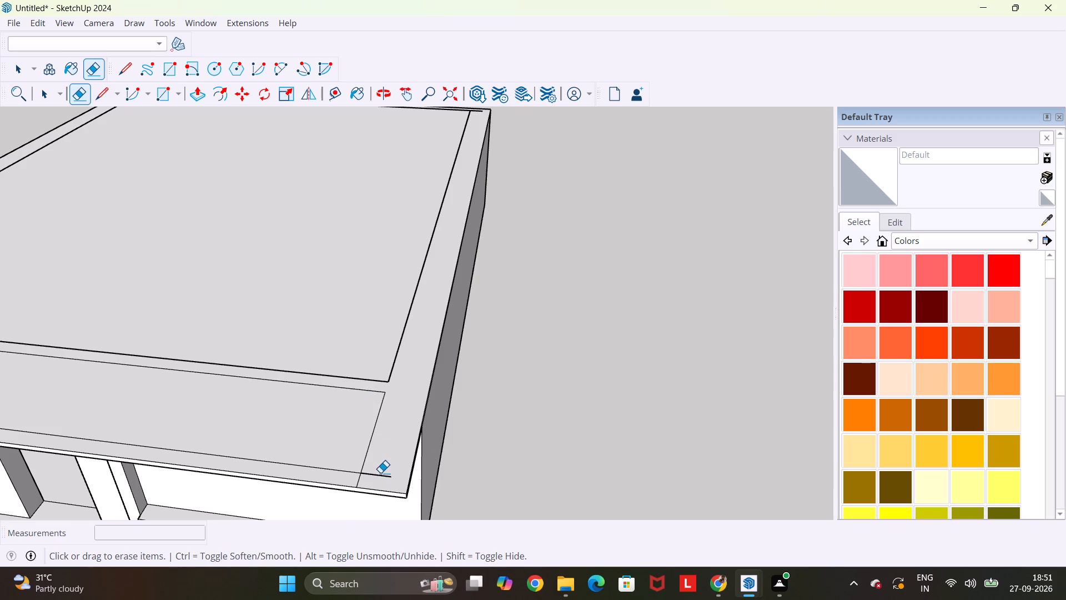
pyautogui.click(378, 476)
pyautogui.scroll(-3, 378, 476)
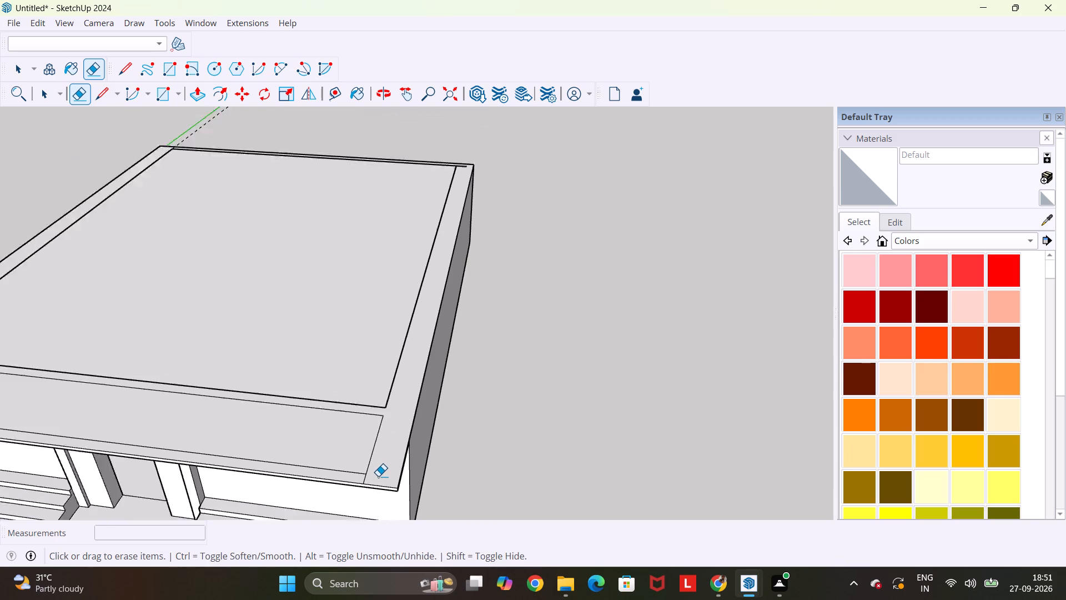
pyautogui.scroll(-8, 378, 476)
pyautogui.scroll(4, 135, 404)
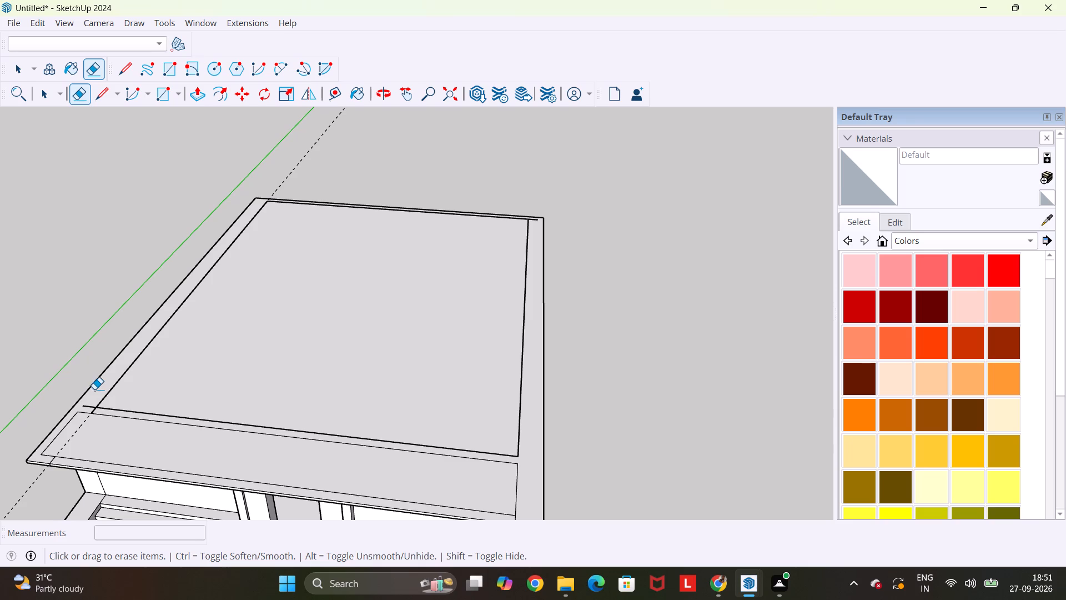
# Undo the roof layout back to the plain slab top, including the inset outlines, cross strip and side guides.
pyautogui.hotkey('ctrl', 'z')
pyautogui.hotkey('ctrl', 'z')
pyautogui.hotkey('ctrl', 'z')
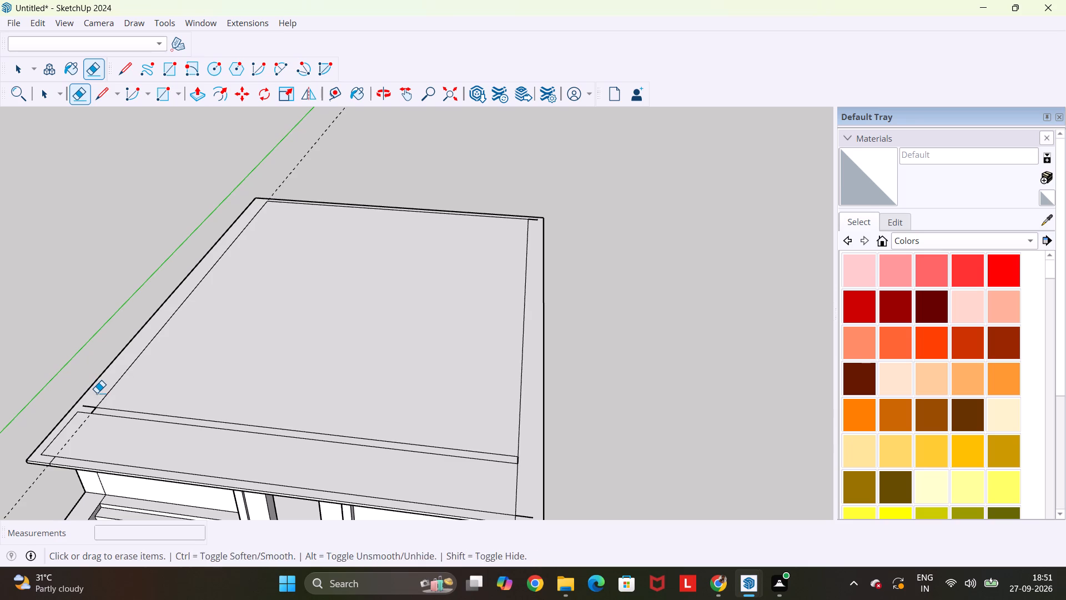
pyautogui.hotkey('ctrl', 'z')
pyautogui.hotkey('ctrl', 'z')
pyautogui.hotkey('ctrl', 'z')
pyautogui.hotkey('ctrl', 'z')
pyautogui.hotkey('ctrl', 'z')
pyautogui.hotkey('ctrl', 'z')
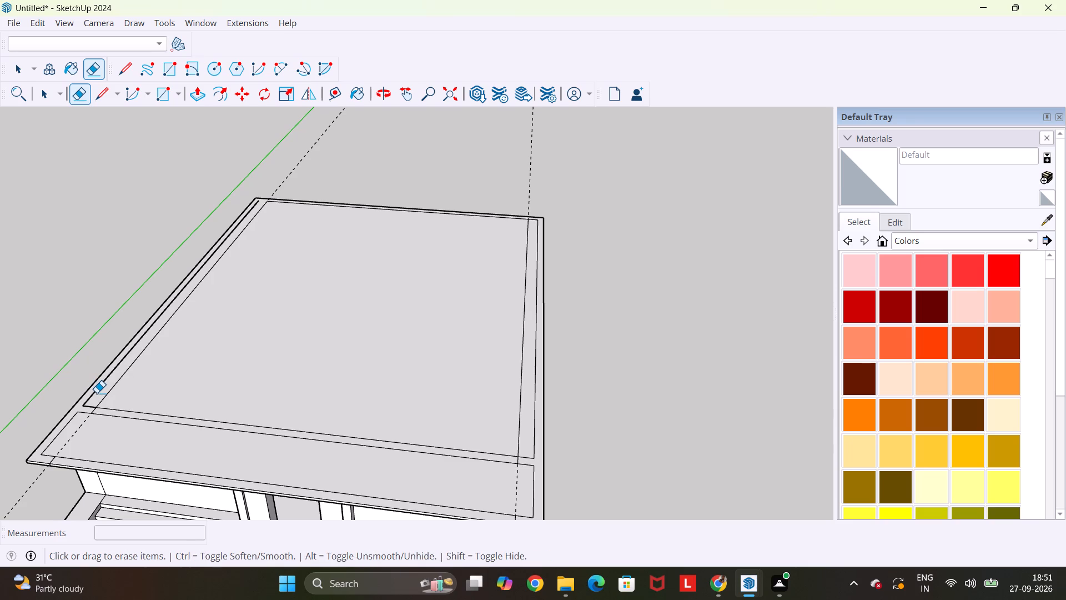
pyautogui.hotkey('ctrl', 'z')
pyautogui.hotkey('ctrl', 'z')
pyautogui.hotkey('ctrl', 'z')
pyautogui.hotkey('ctrl', 'z')
pyautogui.hotkey('ctrl', 'z')
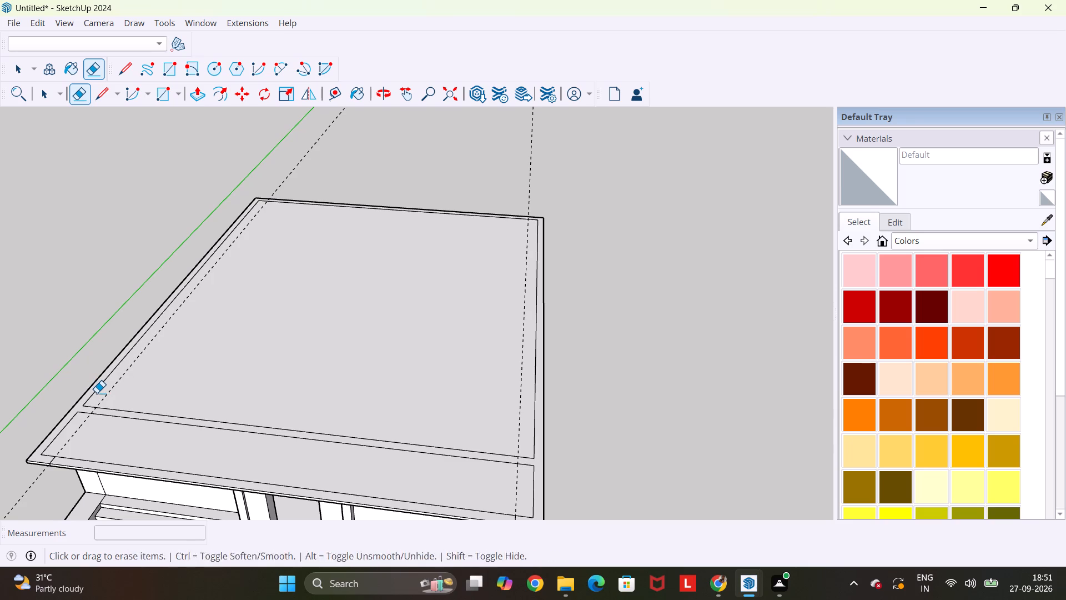
pyautogui.hotkey('ctrl', 'z')
pyautogui.hotkey('ctrl', 'z')
pyautogui.hotkey('ctrl', 'z')
pyautogui.hotkey('ctrl', 'z')
pyautogui.hotkey('ctrl', 'z')
pyautogui.hotkey('ctrl', 'z')
pyautogui.hotkey('ctrl', 'z')
pyautogui.hotkey('ctrl', 'z')
pyautogui.hotkey('ctrl', 'z')
pyautogui.hotkey('ctrl', 'z')
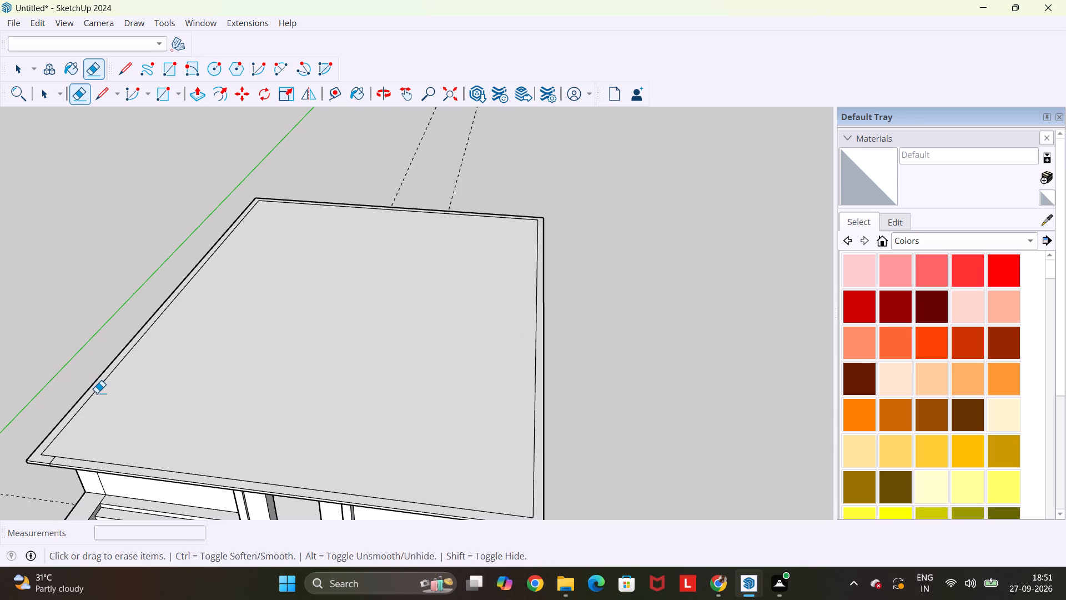
pyautogui.hotkey('ctrl', 'z')
pyautogui.hotkey('ctrl', 'z')
pyautogui.hotkey('ctrl', 'z')
pyautogui.hotkey('ctrl', 'z')
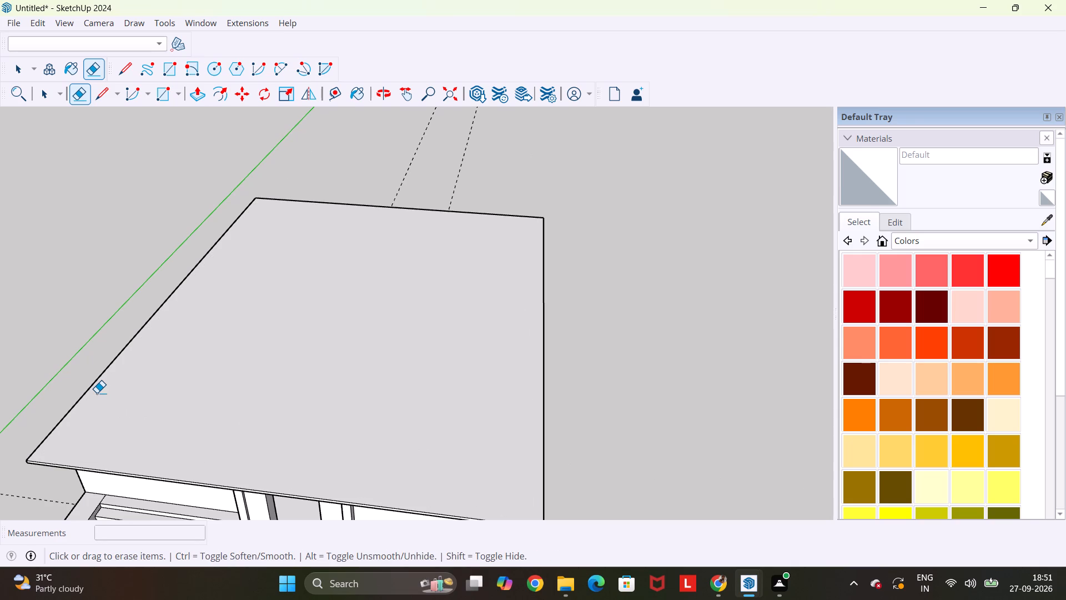
# Offset the roof slab's top face outline inward by 2'.
pyautogui.press('f')
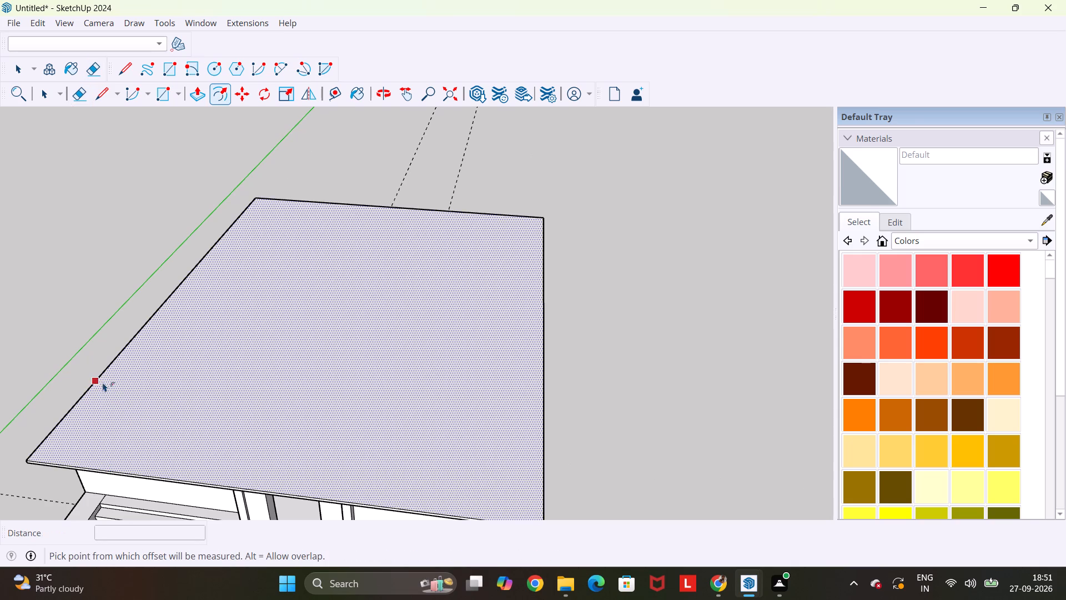
pyautogui.click(103, 382)
pyautogui.write("2'")
pyautogui.press('Return')
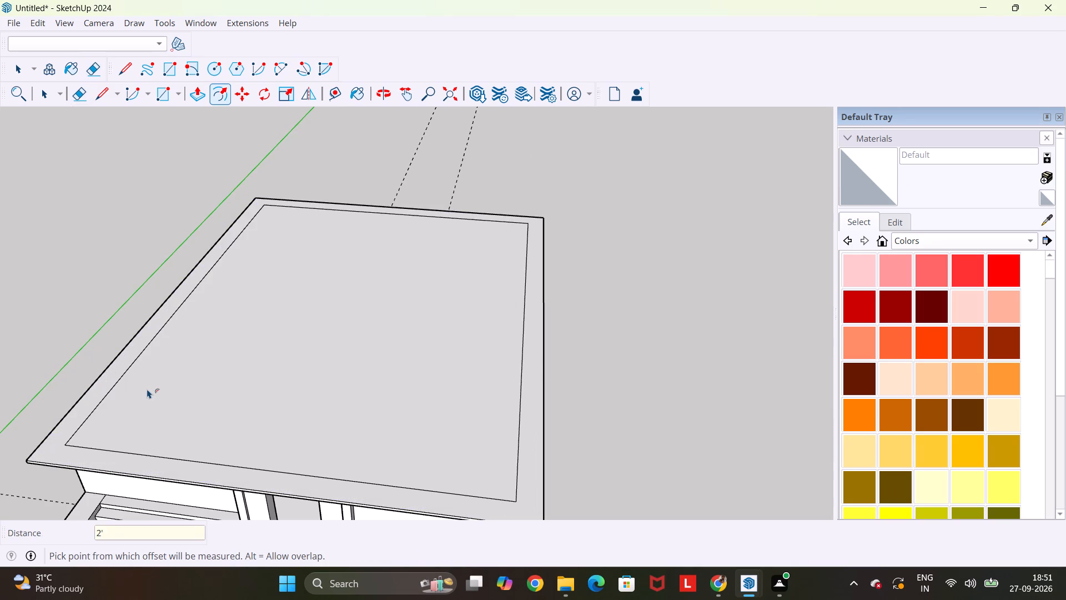
pyautogui.scroll(-4, 150, 397)
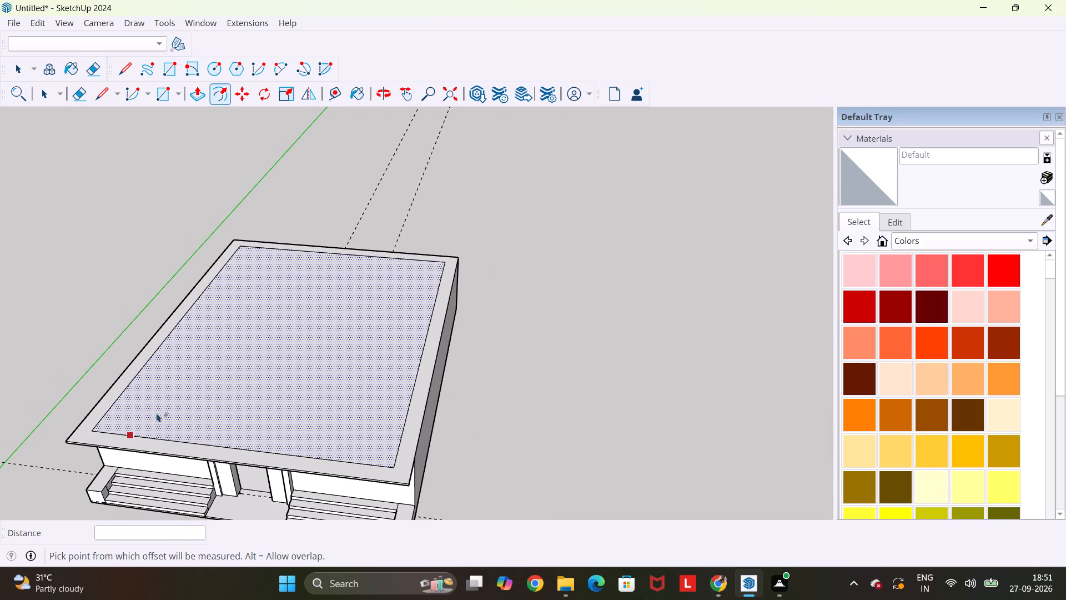
# Place a guide 5' behind the front inset edge and a second guide 9" behind the first.
pyautogui.press('t')
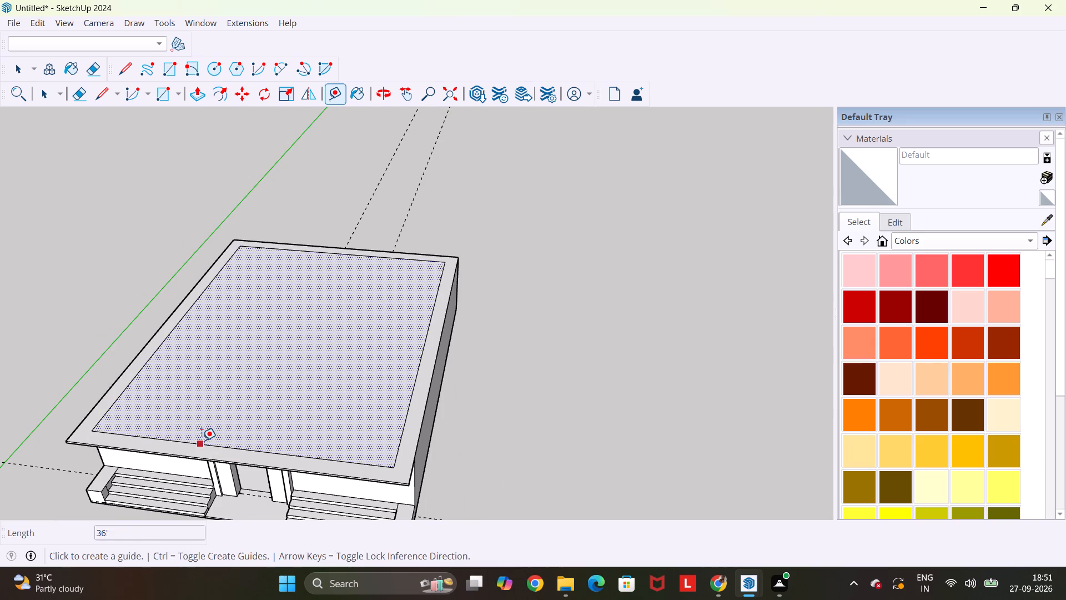
pyautogui.click(202, 441)
pyautogui.write("5'")
pyautogui.press('Return')
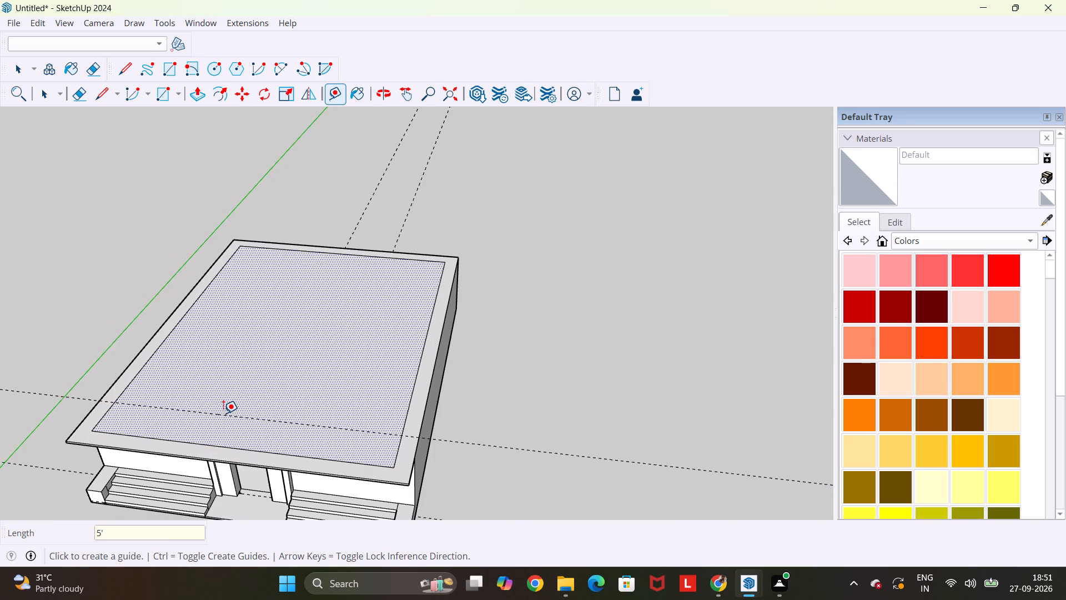
pyautogui.click(223, 413)
pyautogui.write('9"')
pyautogui.press('Return')
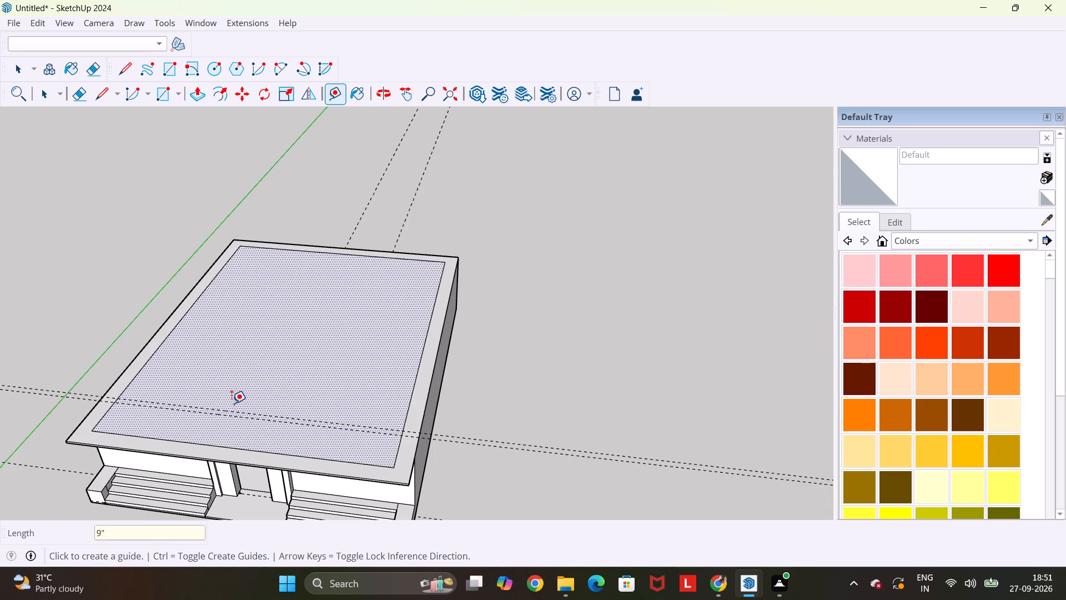
# Draw a 9" by 36' rectangle between the two guides, spanning the inset area from side to side.
pyautogui.press('r')
pyautogui.scroll(10, 131, 396)
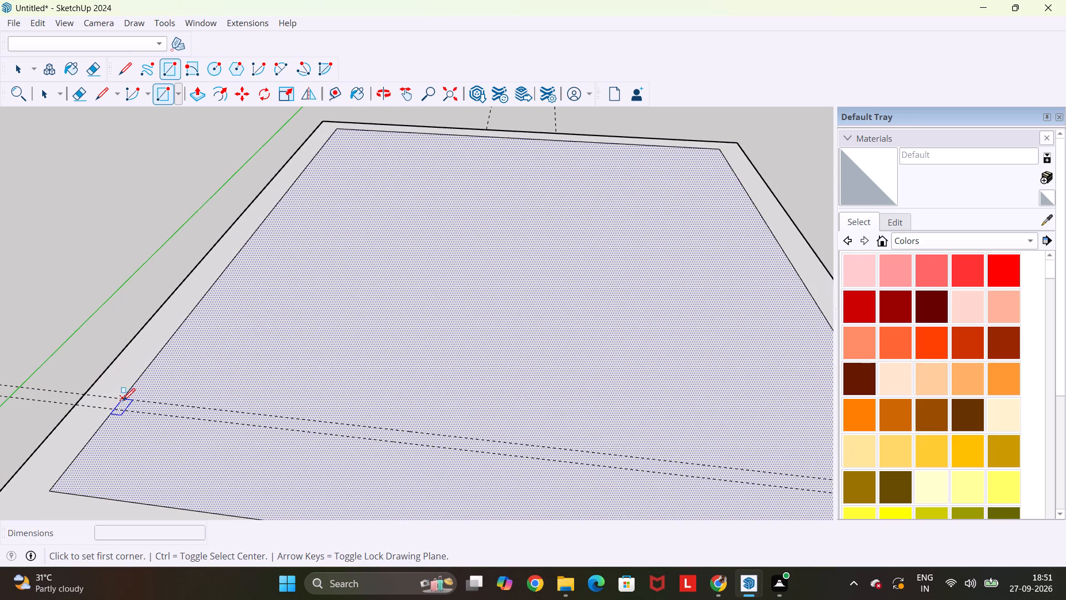
pyautogui.click(123, 399)
pyautogui.scroll(-12, 375, 425)
pyautogui.scroll(6, 615, 447)
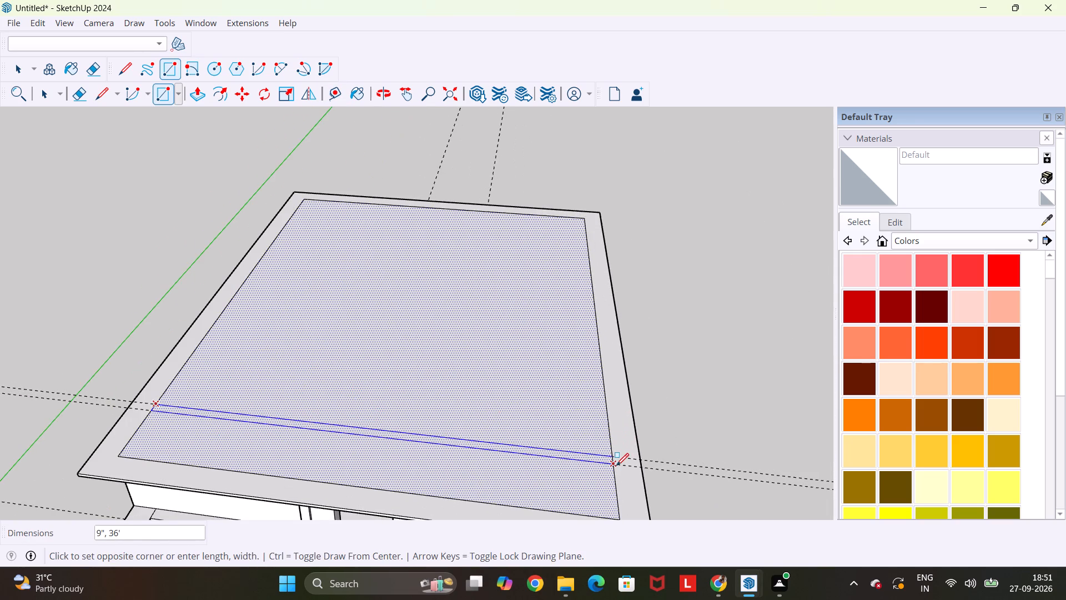
pyautogui.click(616, 466)
pyautogui.press('Escape')
pyautogui.press('space')
# Erase the short end edges of the cross strip on both sides so it joins the surrounding roof border.
pyautogui.scroll(4, 609, 461)
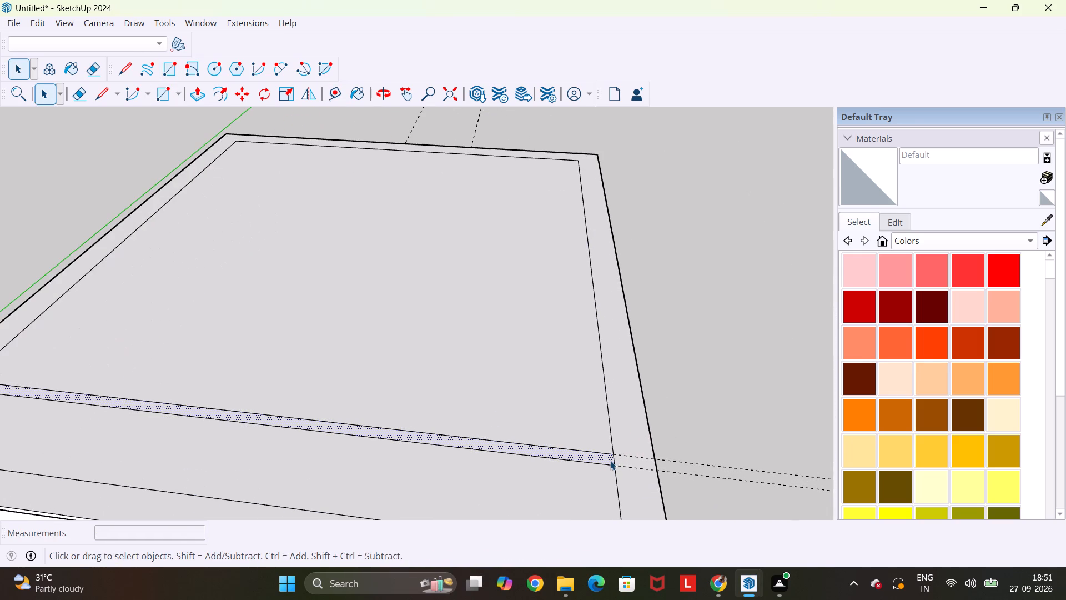
pyautogui.press('e')
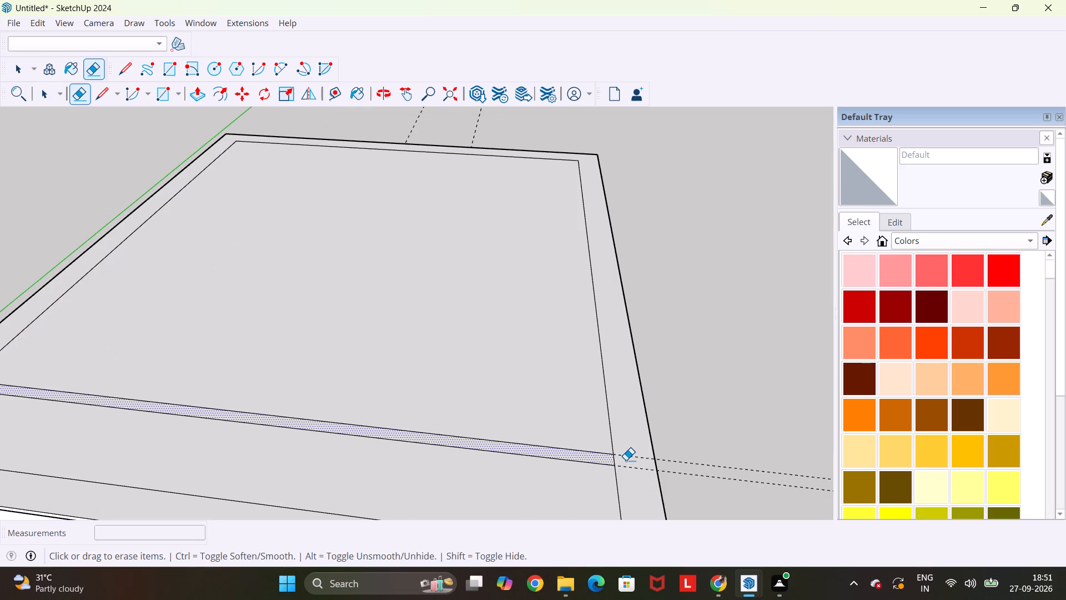
pyautogui.click(614, 458)
pyautogui.scroll(-5, 497, 444)
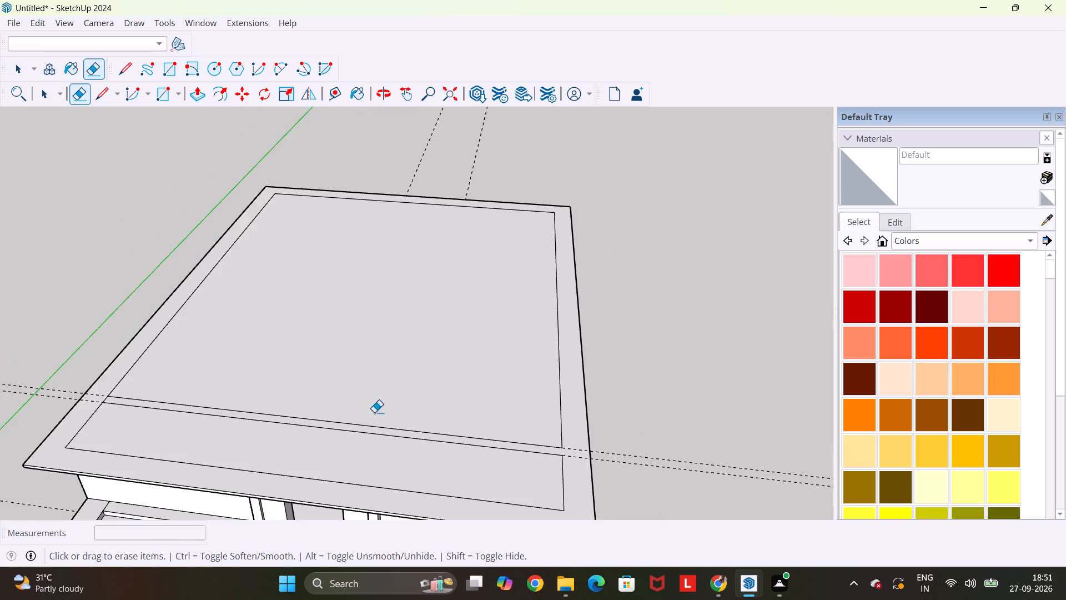
pyautogui.scroll(-1, 374, 412)
pyautogui.scroll(5, 169, 387)
pyautogui.click(144, 408)
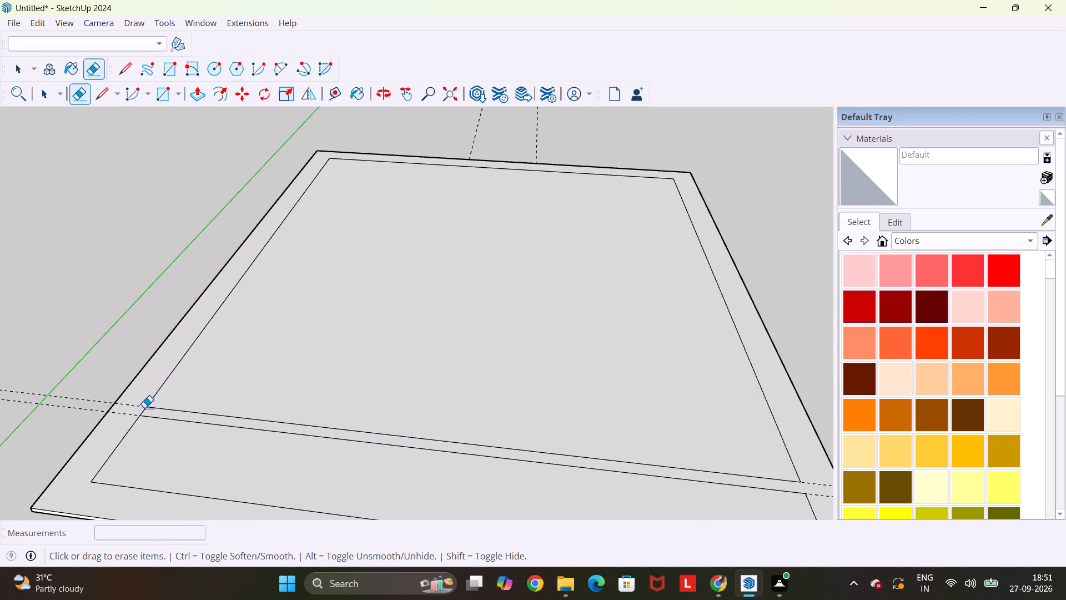
pyautogui.scroll(-6, 144, 408)
pyautogui.hotkey('ctrl', 'z')
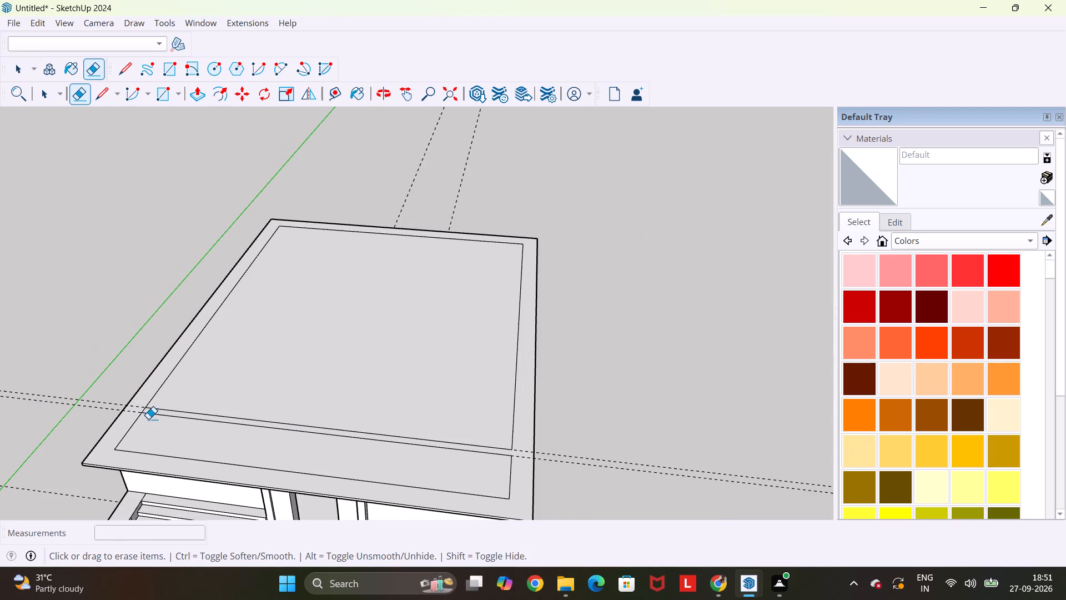
pyautogui.scroll(11, 155, 419)
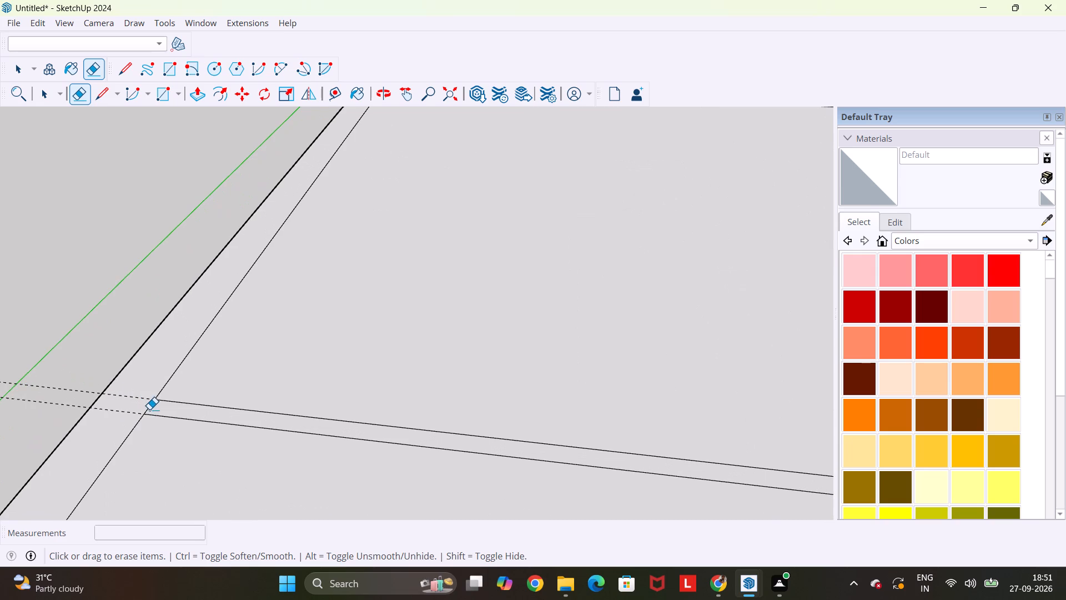
pyautogui.click(147, 406)
pyautogui.click(147, 407)
pyautogui.scroll(-5, 148, 407)
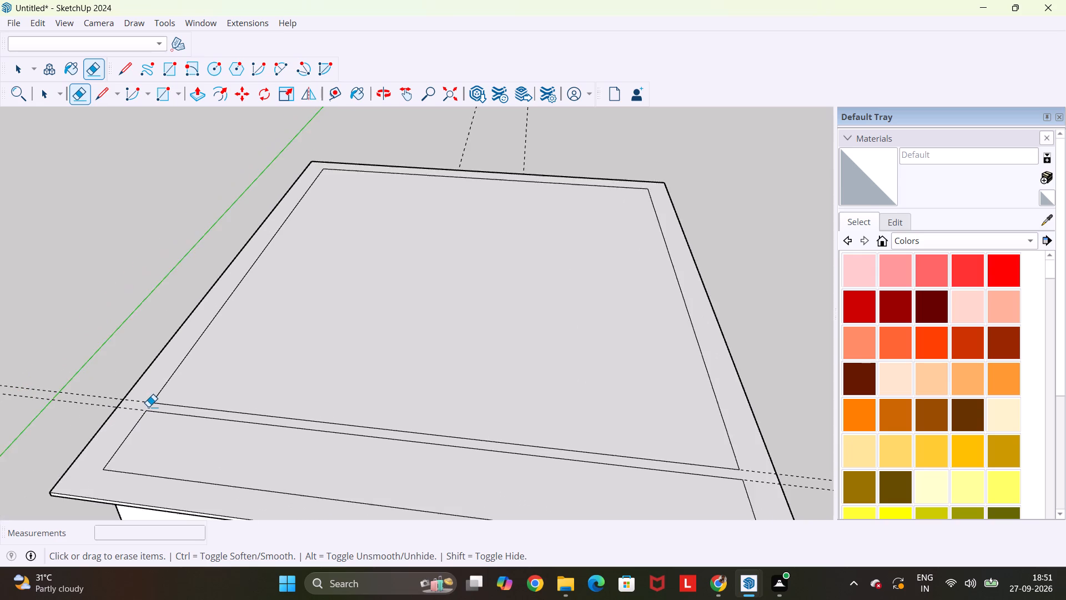
pyautogui.scroll(-9, 148, 407)
# Draw 2' lines from both front corners of the inset outline to the slab's front edge.
pyautogui.press('l')
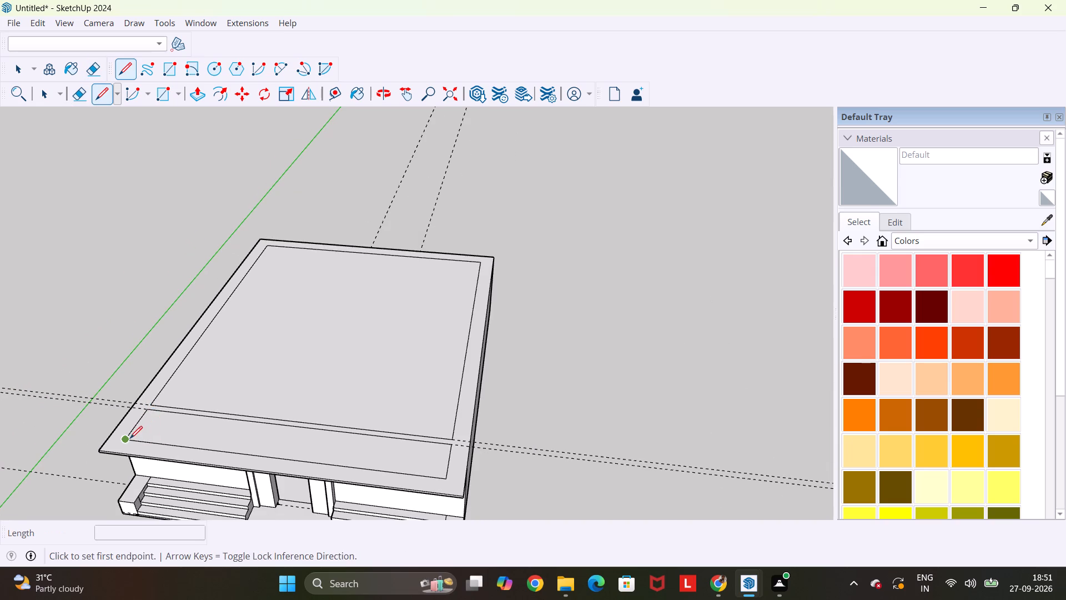
pyautogui.click(130, 438)
pyautogui.click(120, 451)
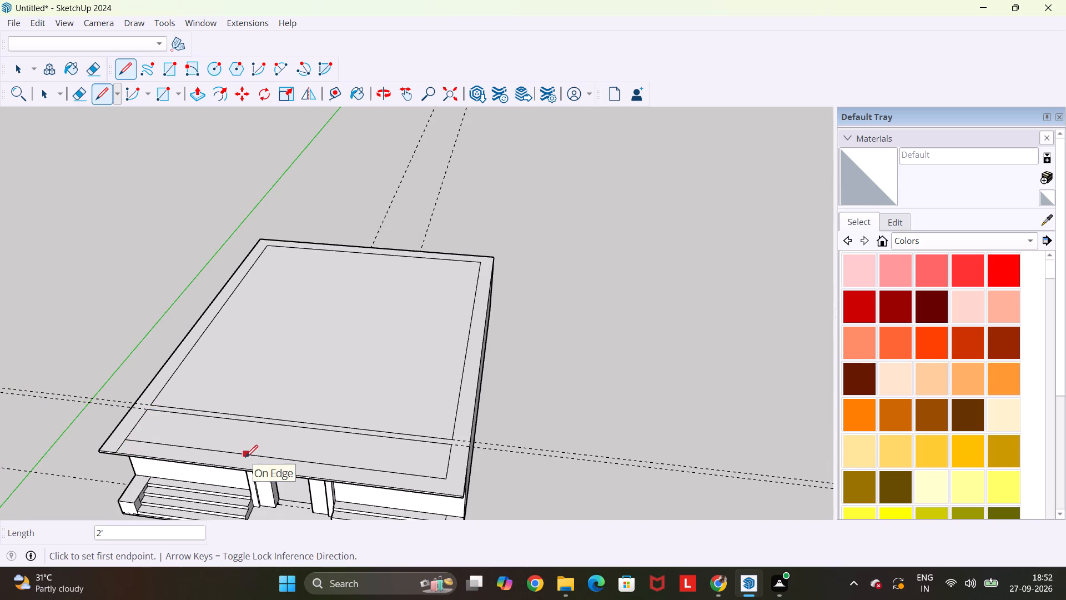
pyautogui.click(444, 480)
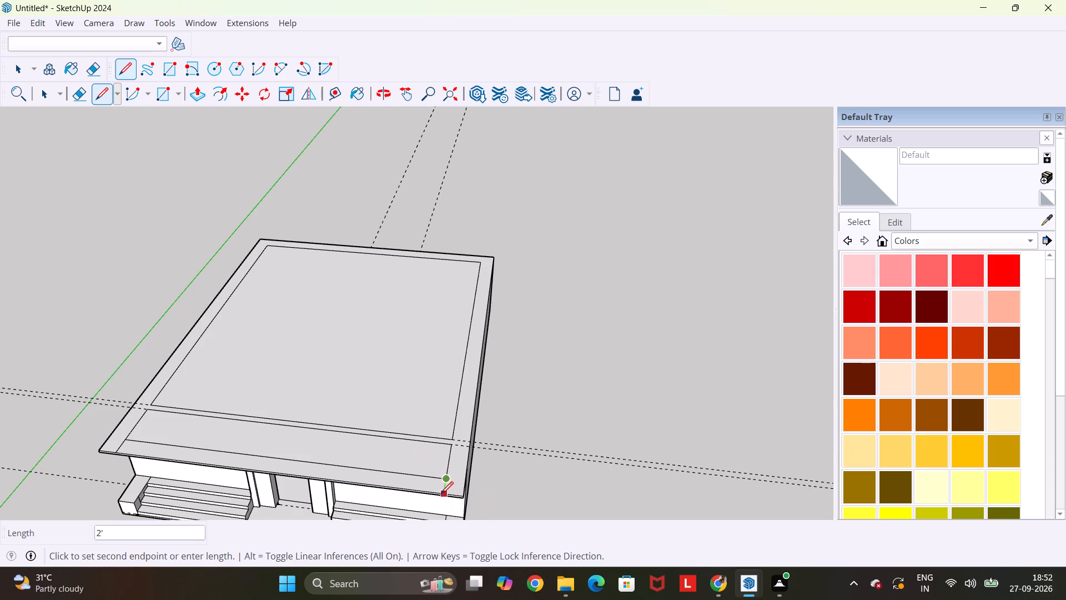
pyautogui.click(441, 494)
pyautogui.moveTo(442, 493); pyautogui.dragTo(457, 486, button='middle')
pyautogui.press('Escape')
pyautogui.press('space')
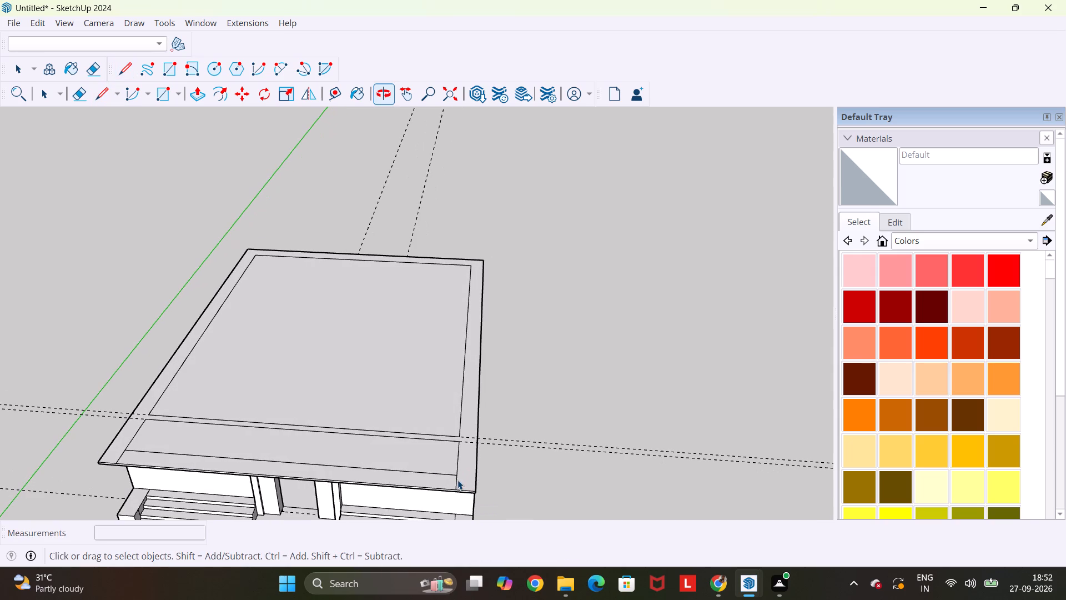
# Extrude the 2' roof border and the 9" cross strip upward 10' as upper-floor walls.
pyautogui.press('p')
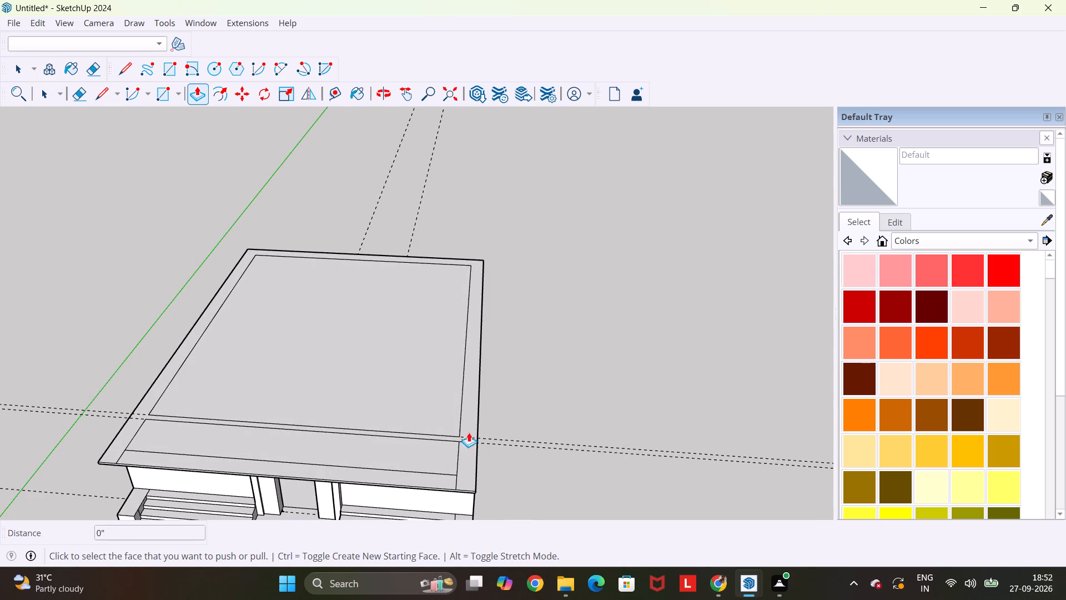
pyautogui.click(474, 424)
pyautogui.moveTo(473, 398); pyautogui.dragTo(470, 361)
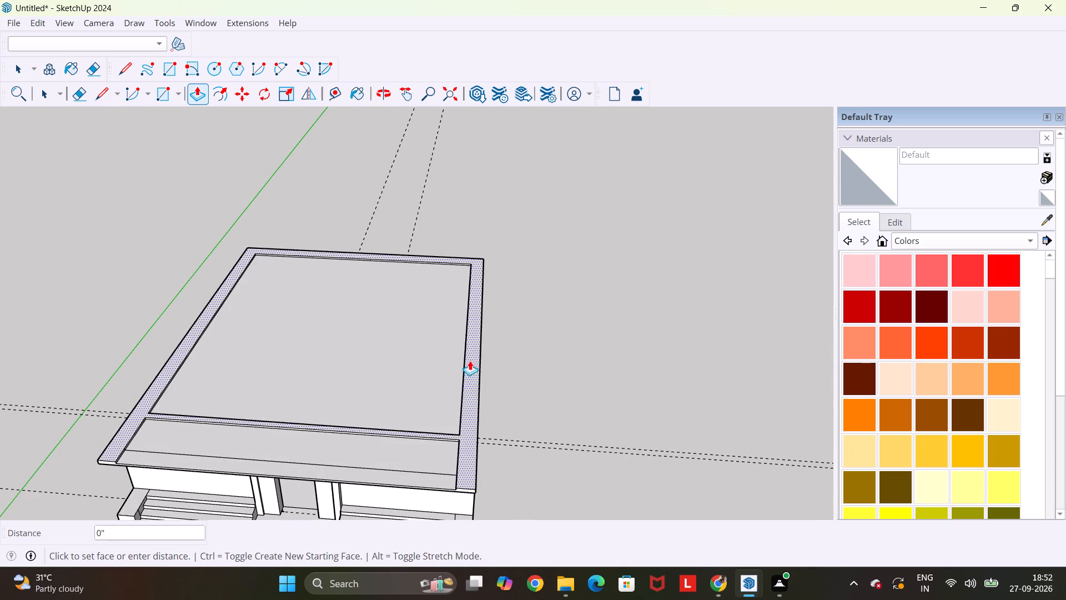
pyautogui.moveTo(470, 361); pyautogui.dragTo(471, 262)
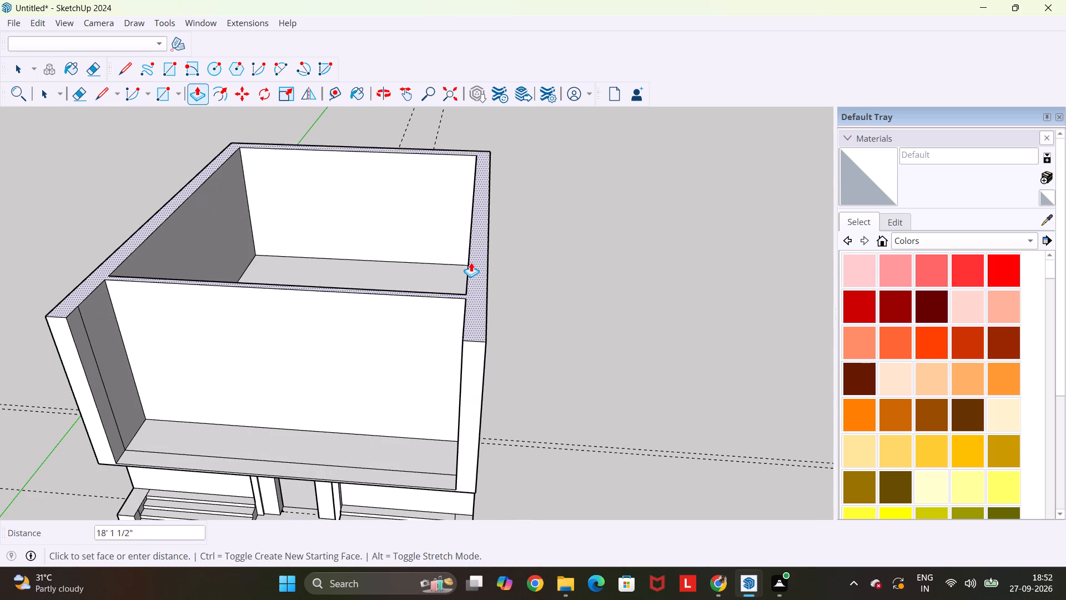
pyautogui.moveTo(471, 262); pyautogui.dragTo(482, 264)
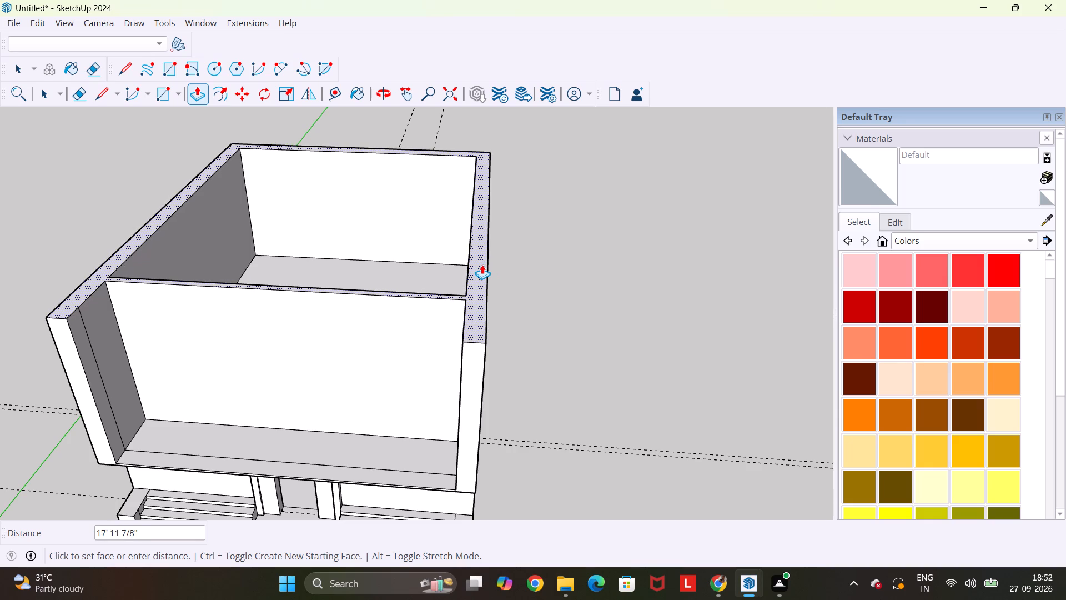
pyautogui.moveTo(482, 264); pyautogui.dragTo(486, 348)
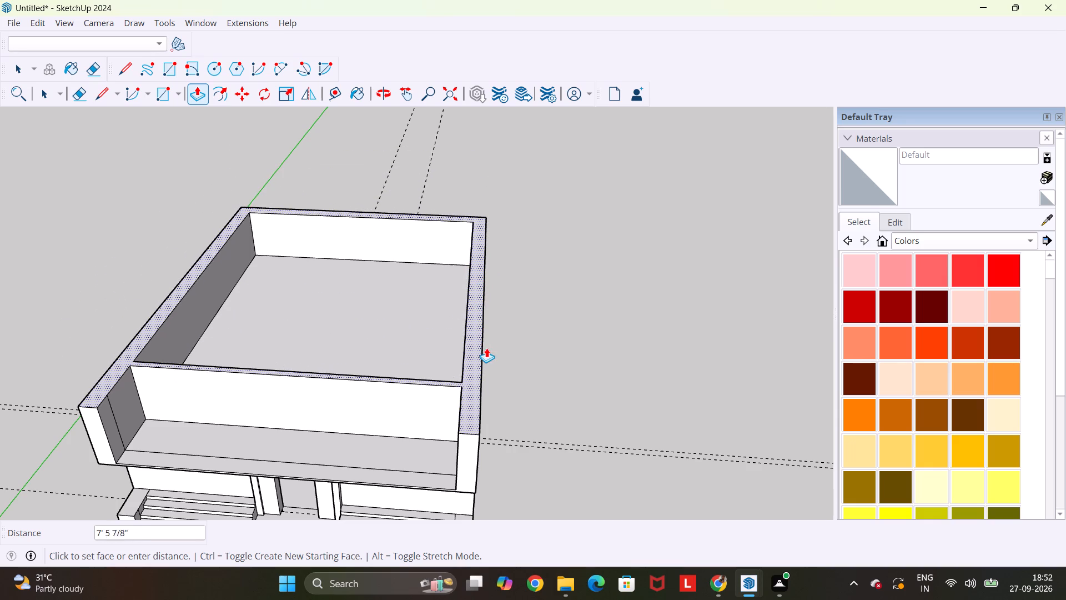
pyautogui.moveTo(486, 348); pyautogui.dragTo(480, 327)
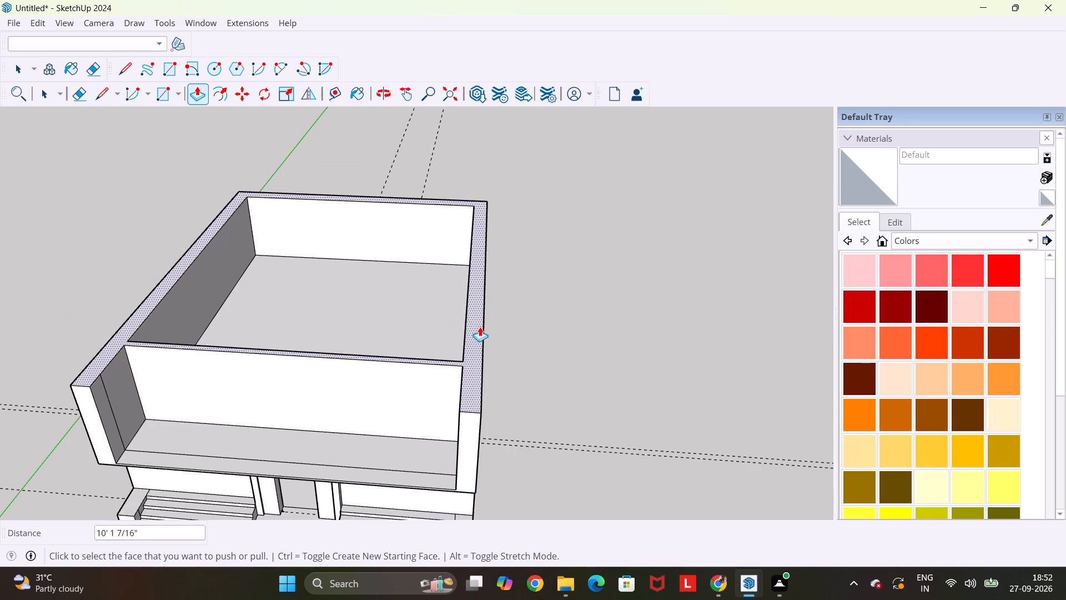
pyautogui.write("10'")
pyautogui.press('Return')
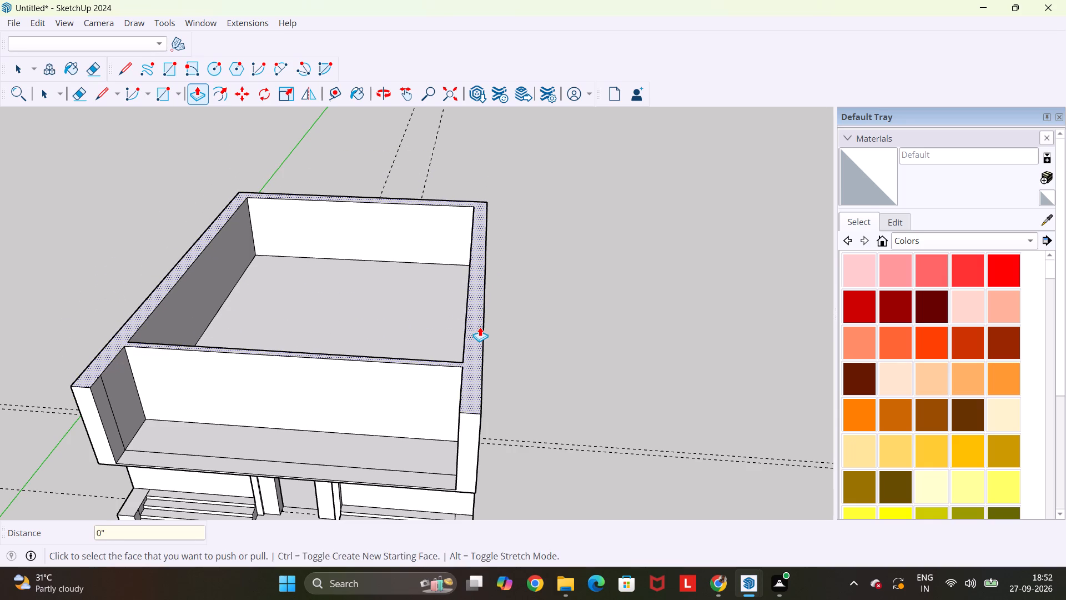
pyautogui.press('Escape')
pyautogui.press('space')
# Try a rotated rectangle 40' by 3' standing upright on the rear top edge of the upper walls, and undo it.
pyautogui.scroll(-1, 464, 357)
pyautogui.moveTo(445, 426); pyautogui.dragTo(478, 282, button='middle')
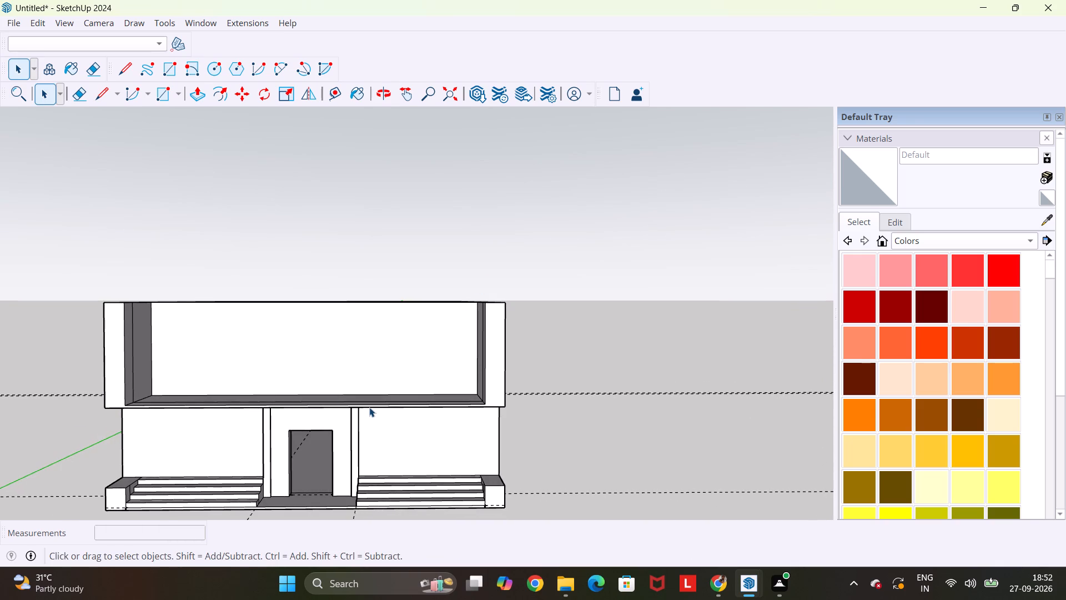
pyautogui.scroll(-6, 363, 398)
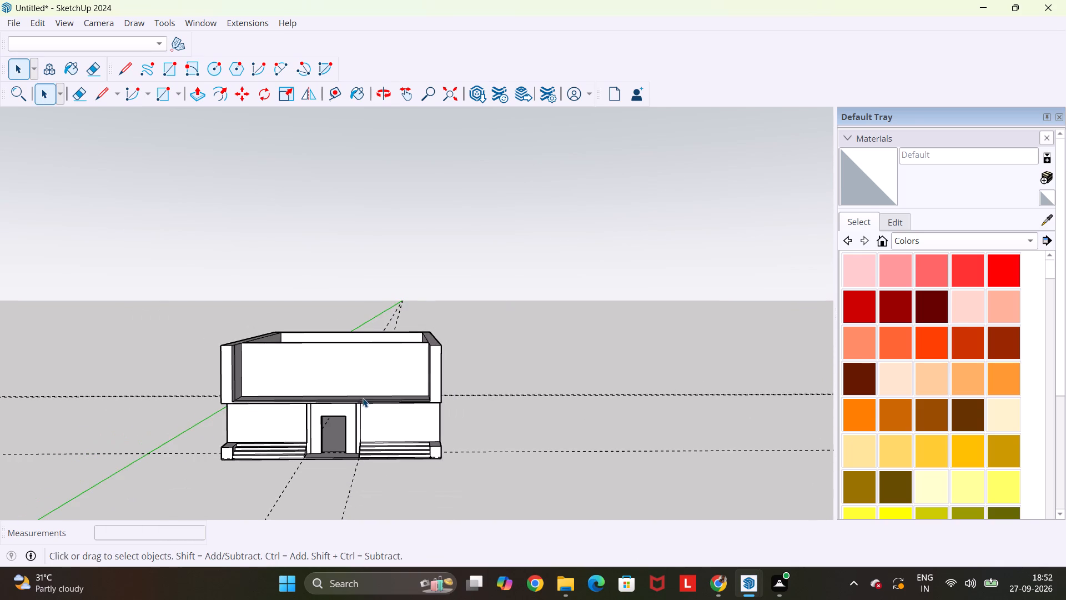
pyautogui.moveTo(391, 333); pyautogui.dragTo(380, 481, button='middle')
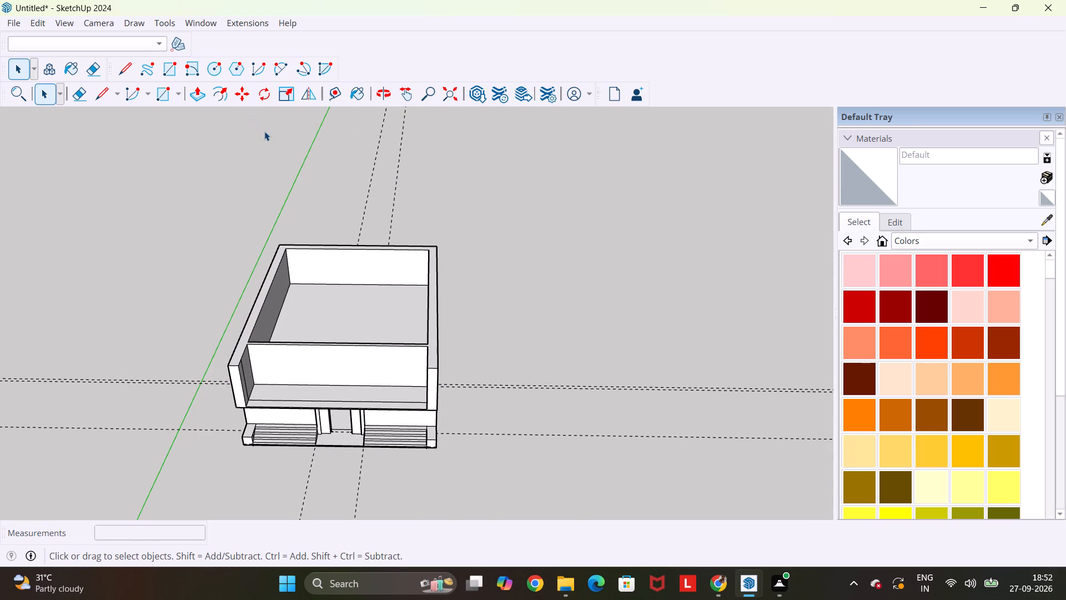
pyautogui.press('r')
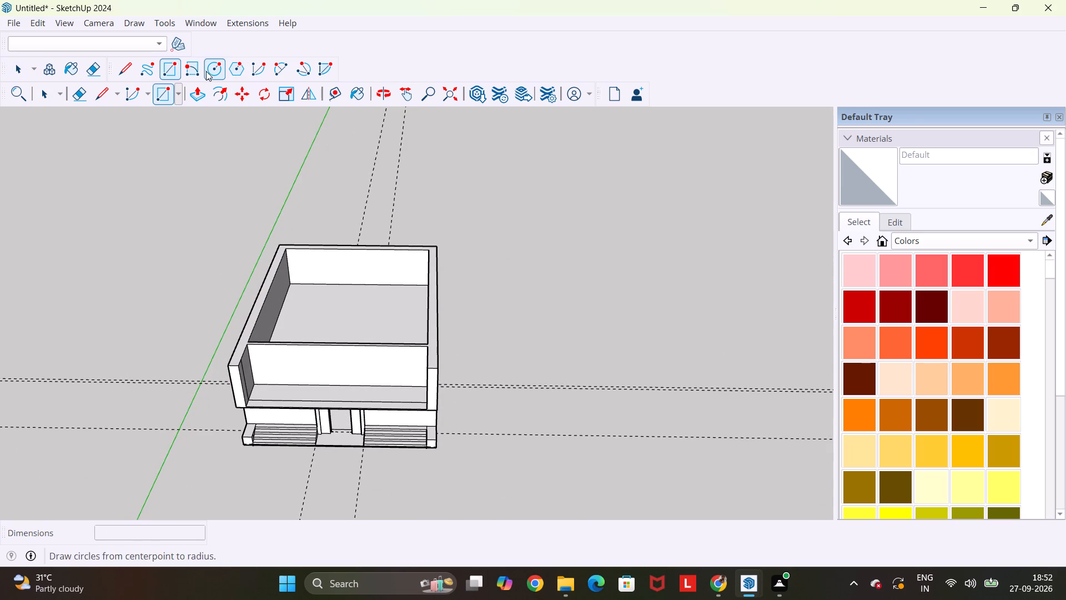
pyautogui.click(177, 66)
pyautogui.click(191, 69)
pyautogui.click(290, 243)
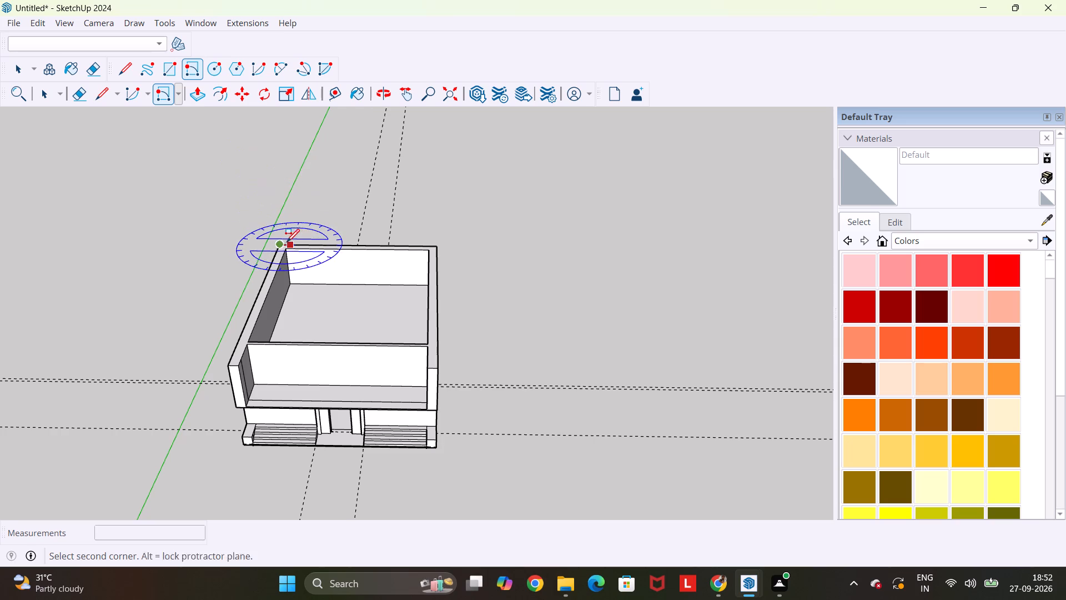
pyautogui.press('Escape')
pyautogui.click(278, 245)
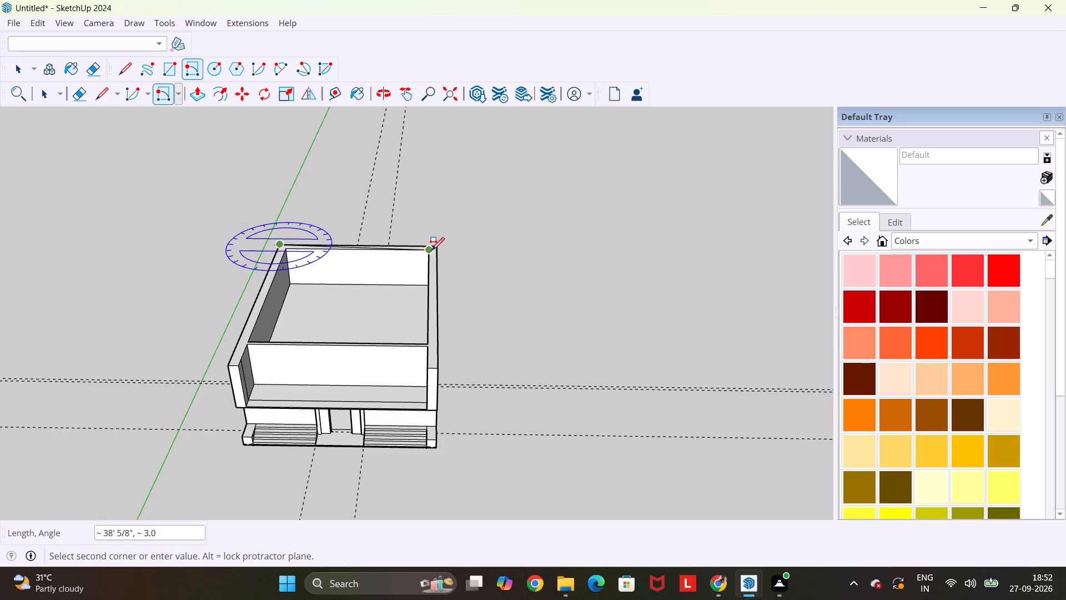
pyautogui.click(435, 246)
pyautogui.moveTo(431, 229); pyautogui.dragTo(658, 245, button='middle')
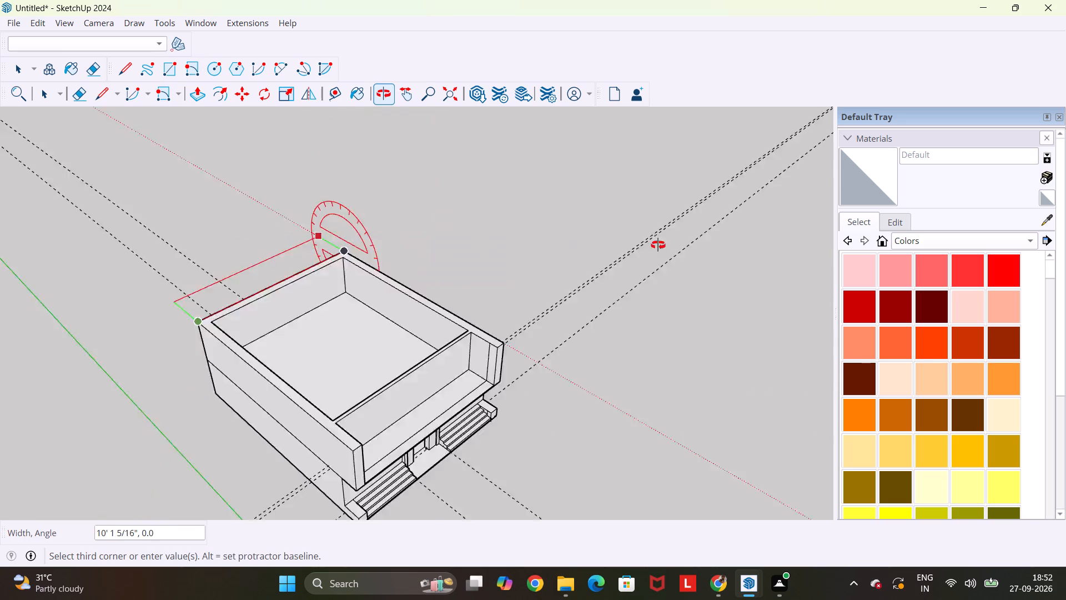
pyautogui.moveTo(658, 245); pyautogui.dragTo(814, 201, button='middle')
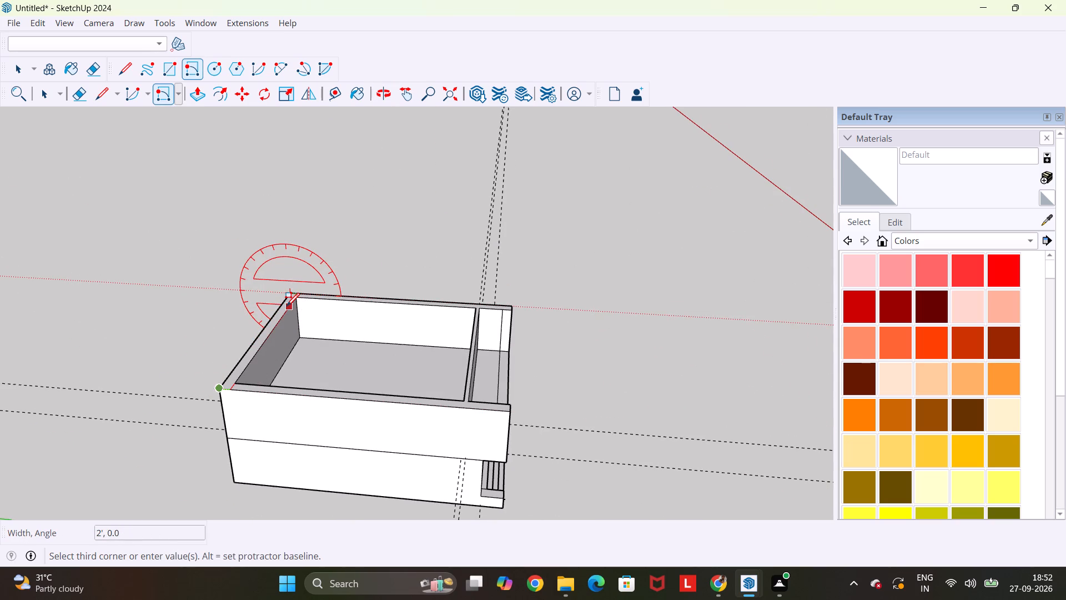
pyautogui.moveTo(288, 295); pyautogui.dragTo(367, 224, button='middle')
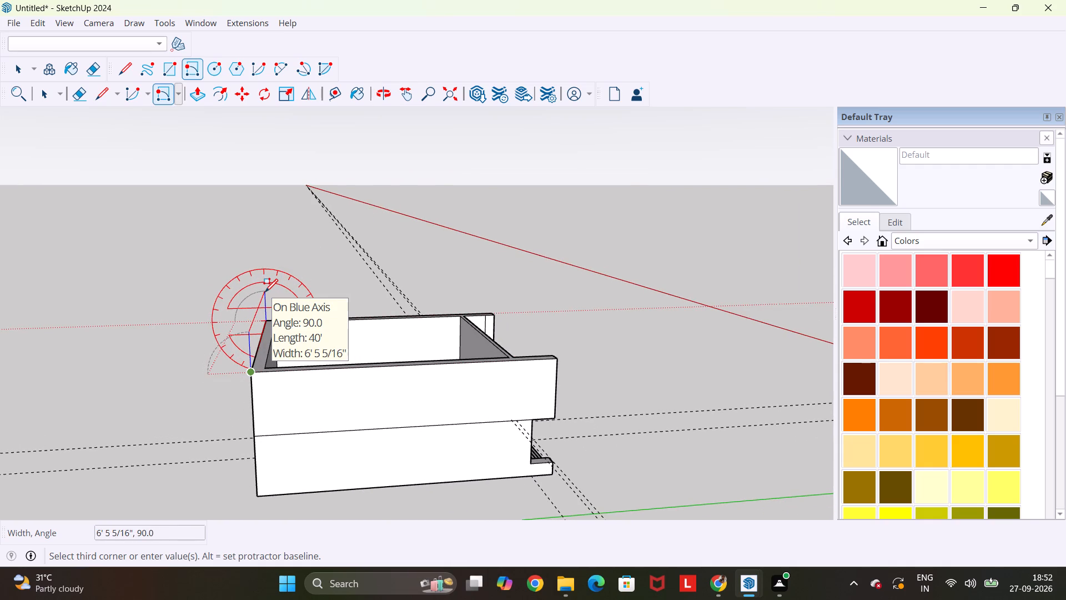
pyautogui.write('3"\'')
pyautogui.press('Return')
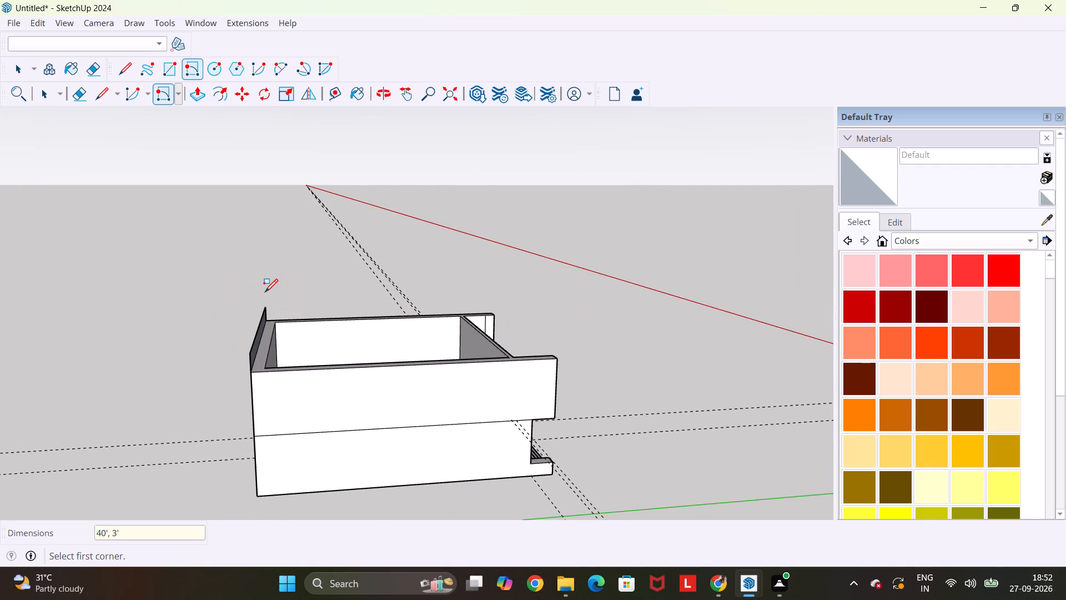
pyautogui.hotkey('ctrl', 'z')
# Draw an upright 40' by 3" rotated rectangle along the rear top edge of the upper walls.
pyautogui.scroll(5, 260, 316)
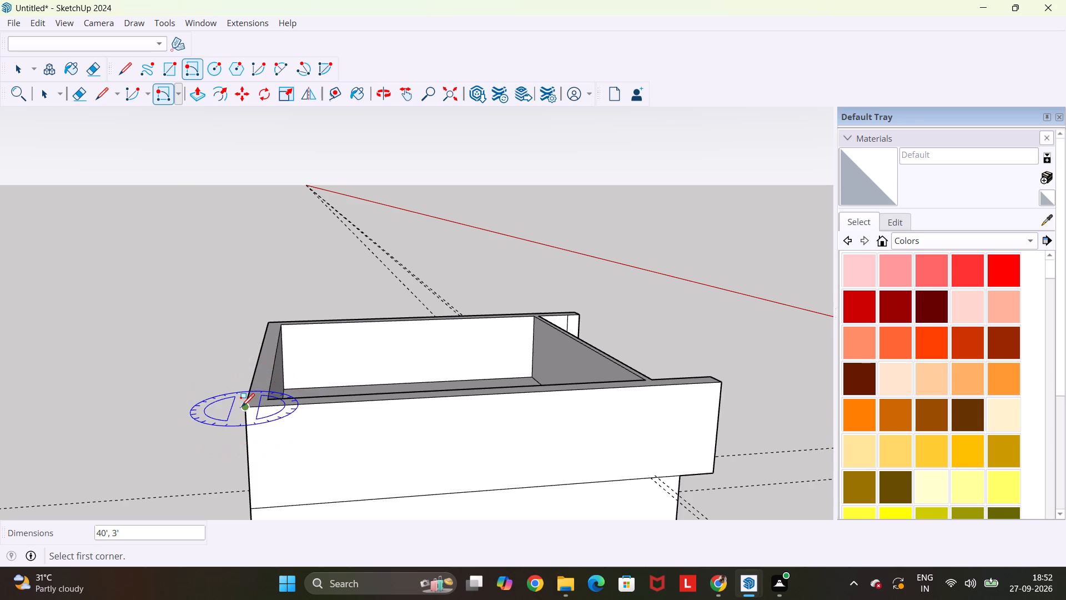
pyautogui.click(243, 406)
pyautogui.click(270, 321)
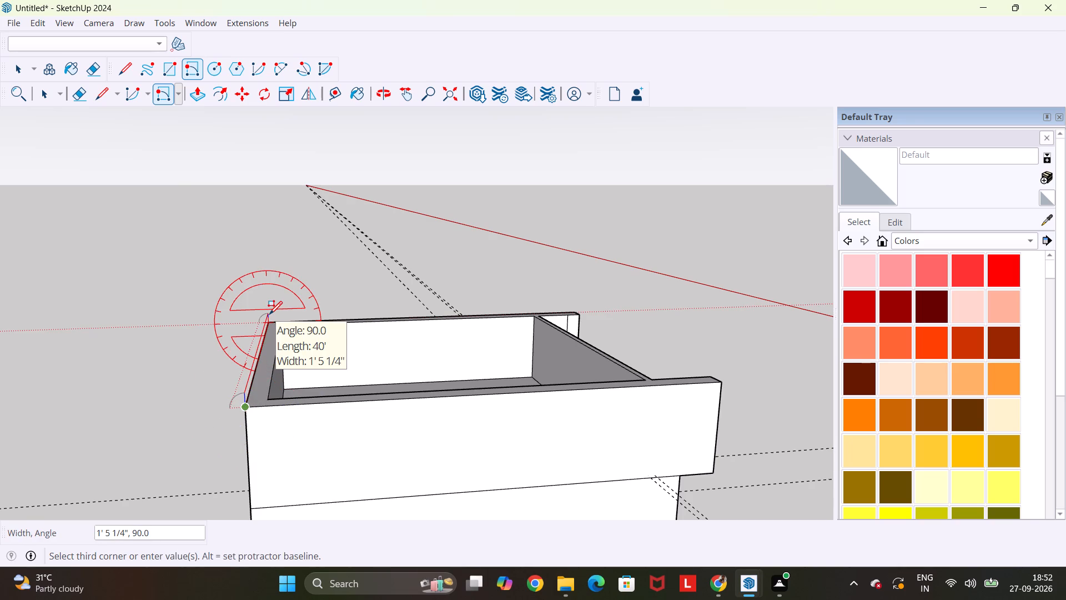
pyautogui.write('3"')
pyautogui.press('Return')
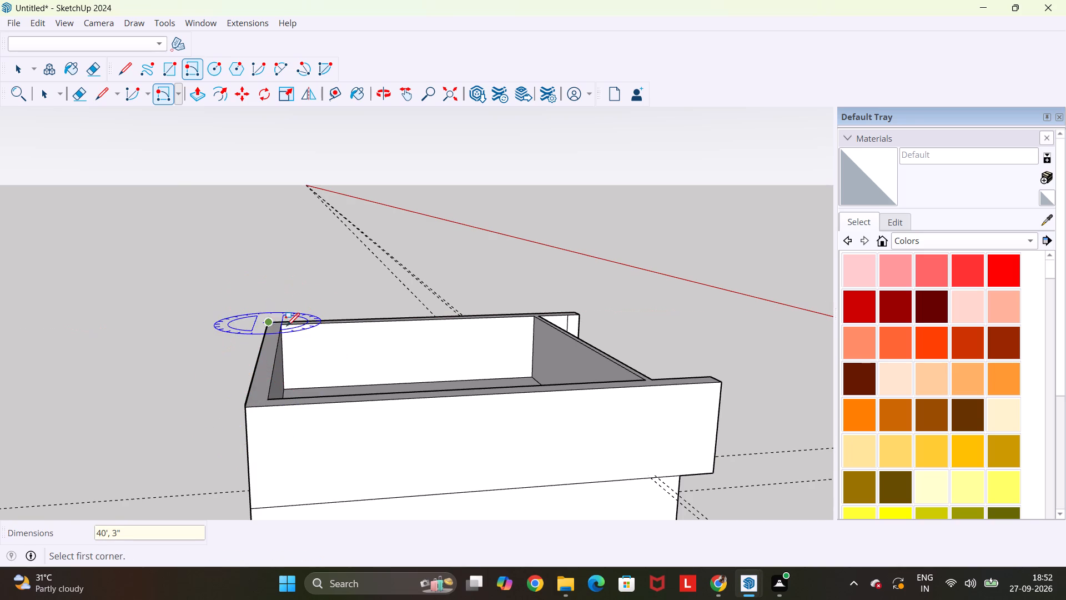
# Extrude the 3" upright strip 50' forward to the front wall ends as a roof slab over the upper floor.
pyautogui.moveTo(295, 341); pyautogui.dragTo(142, 306, button='middle')
pyautogui.scroll(11, 179, 326)
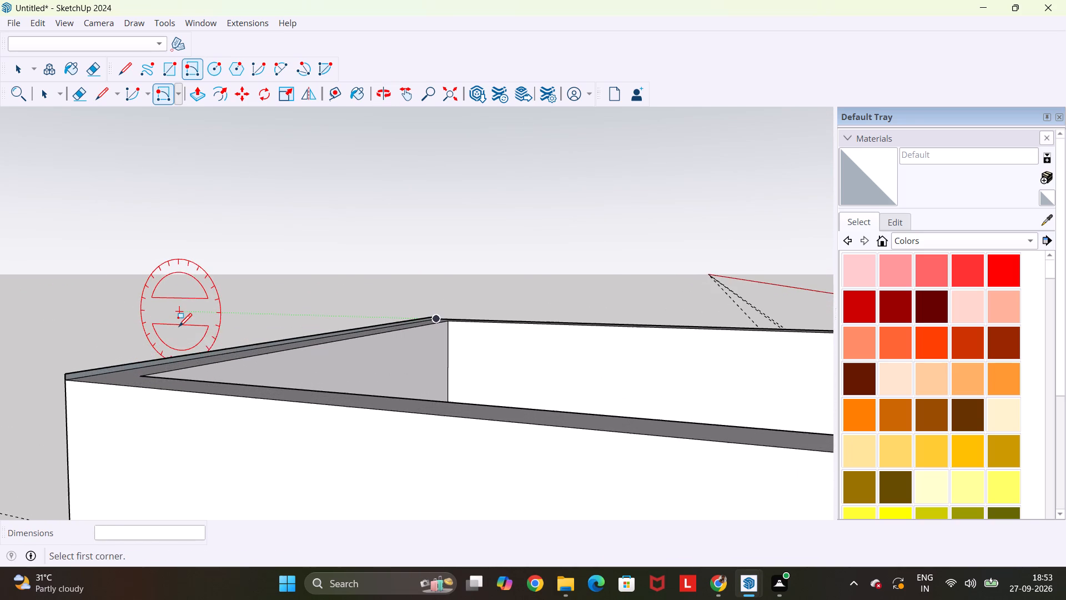
pyautogui.press('p')
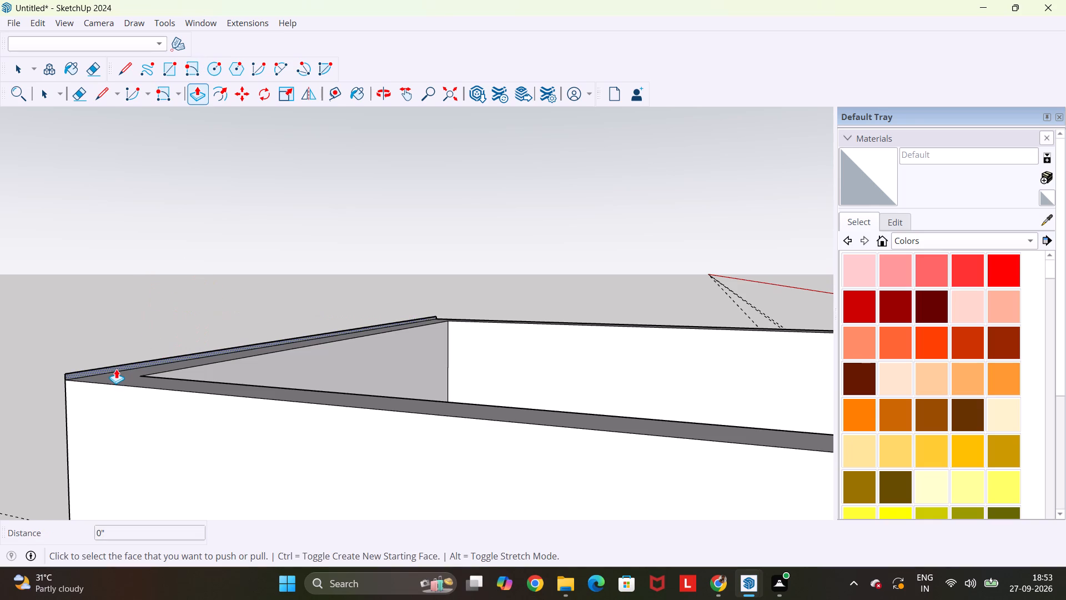
pyautogui.scroll(5, 115, 368)
pyautogui.click(98, 359)
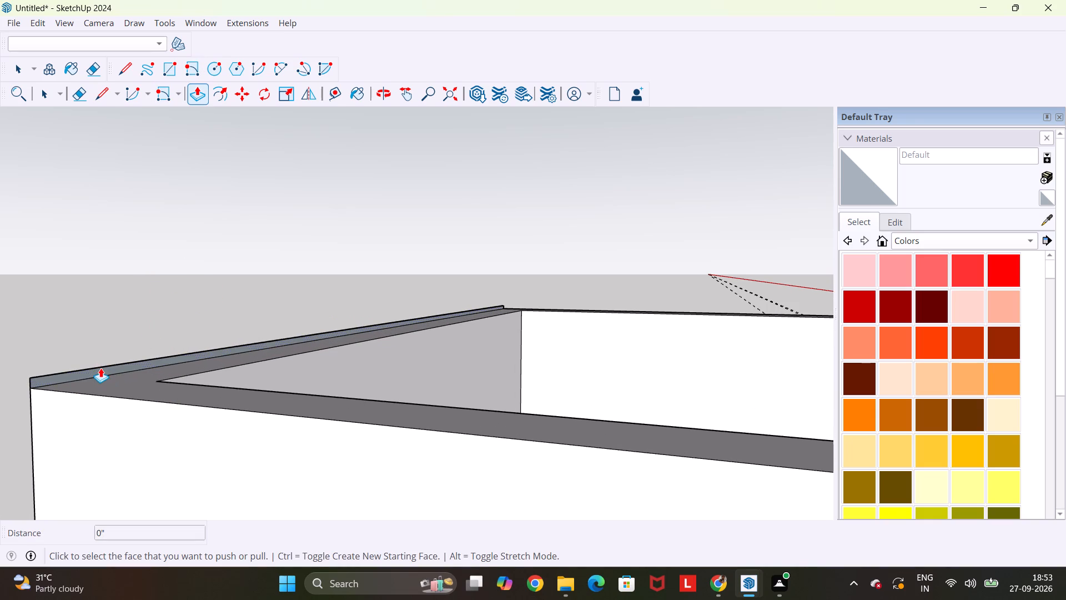
pyautogui.click(100, 367)
pyautogui.click(88, 371)
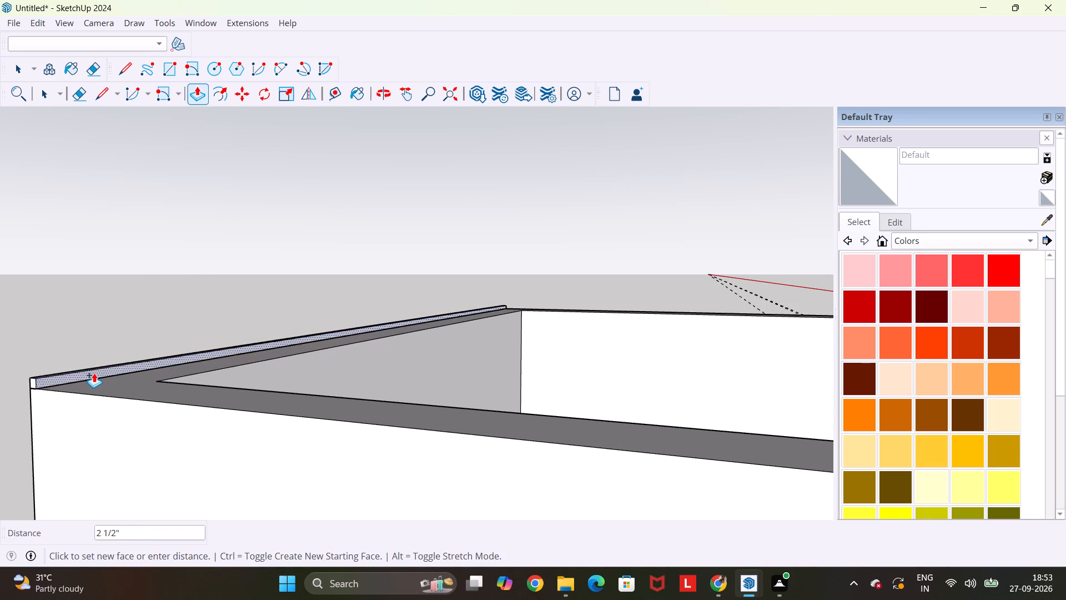
pyautogui.scroll(-4, 94, 373)
pyautogui.scroll(-20, 303, 408)
pyautogui.scroll(-6, 303, 408)
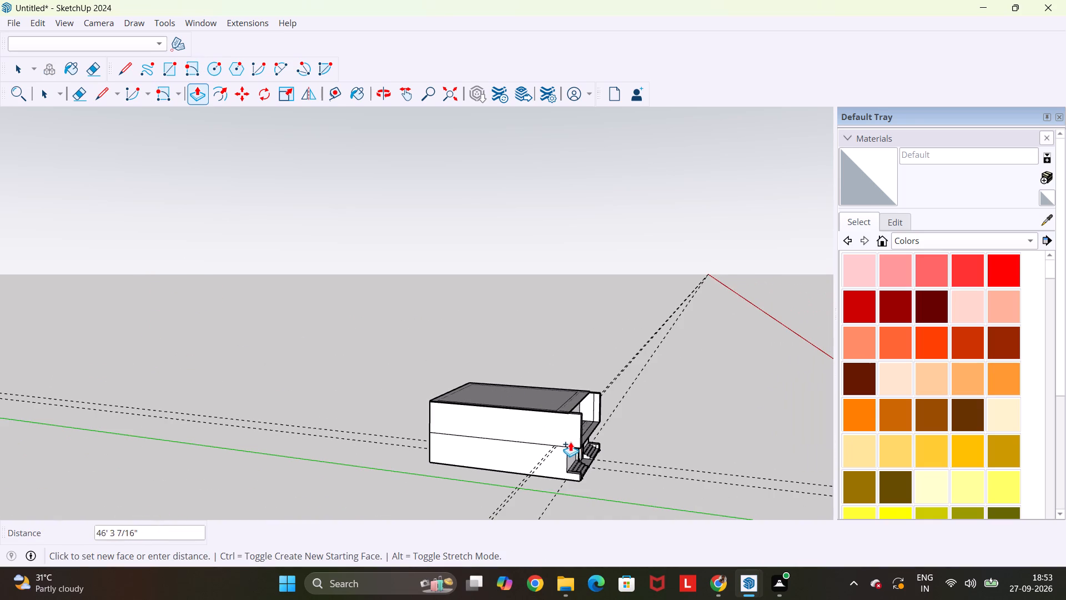
pyautogui.scroll(10, 581, 446)
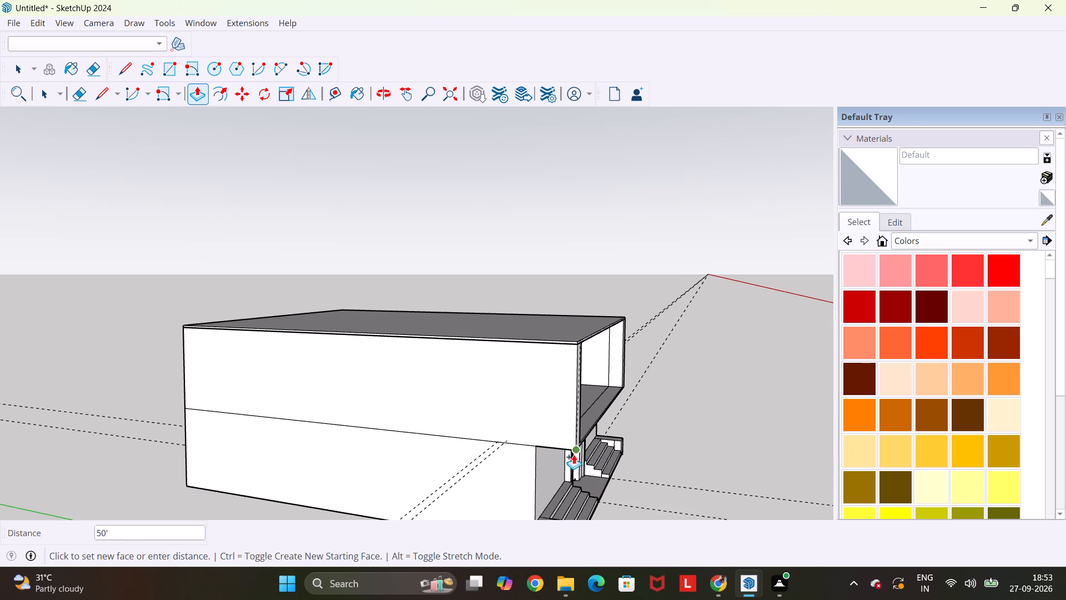
pyautogui.click(574, 454)
pyautogui.moveTo(647, 423); pyautogui.dragTo(392, 415, button='middle')
pyautogui.scroll(1, 392, 415)
pyautogui.press('Escape')
pyautogui.press('space')
# Switch to the Main+Door model and copy the framed double door whose sidelights have two columns of small panes.
pyautogui.scroll(-12, 400, 407)
pyautogui.scroll(2, 447, 419)
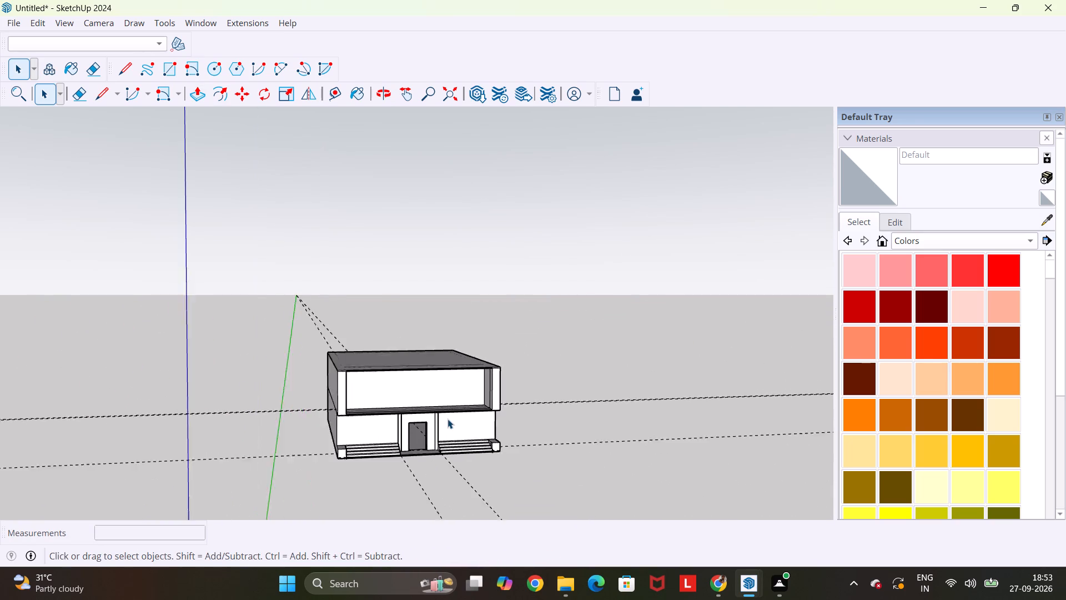
pyautogui.scroll(7, 447, 419)
pyautogui.click(744, 587)
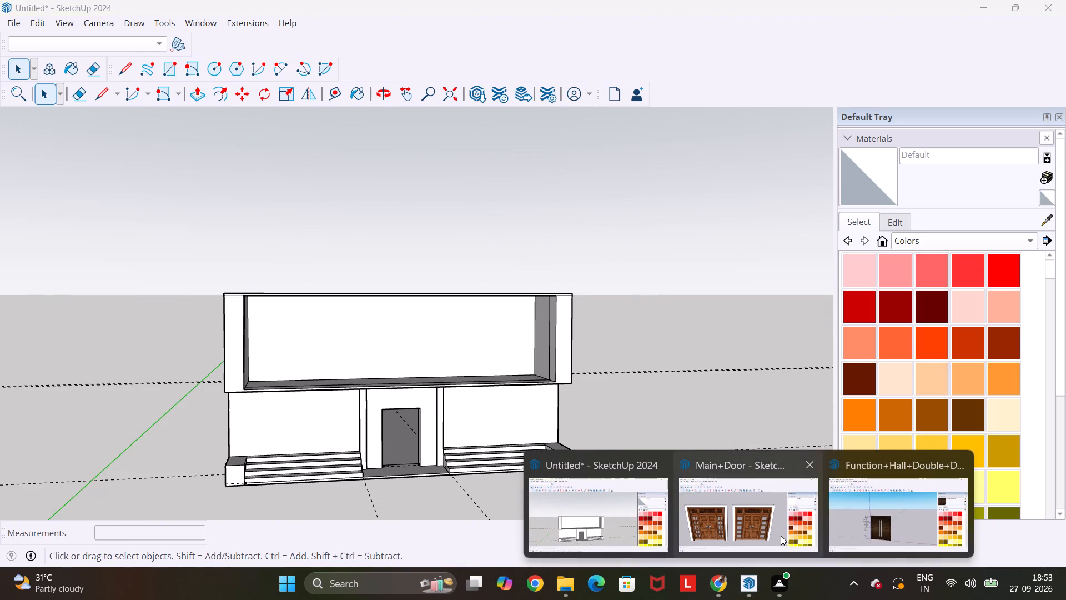
pyautogui.click(730, 517)
pyautogui.scroll(-7, 662, 472)
pyautogui.moveTo(519, 383); pyautogui.dragTo(503, 312, button='middle')
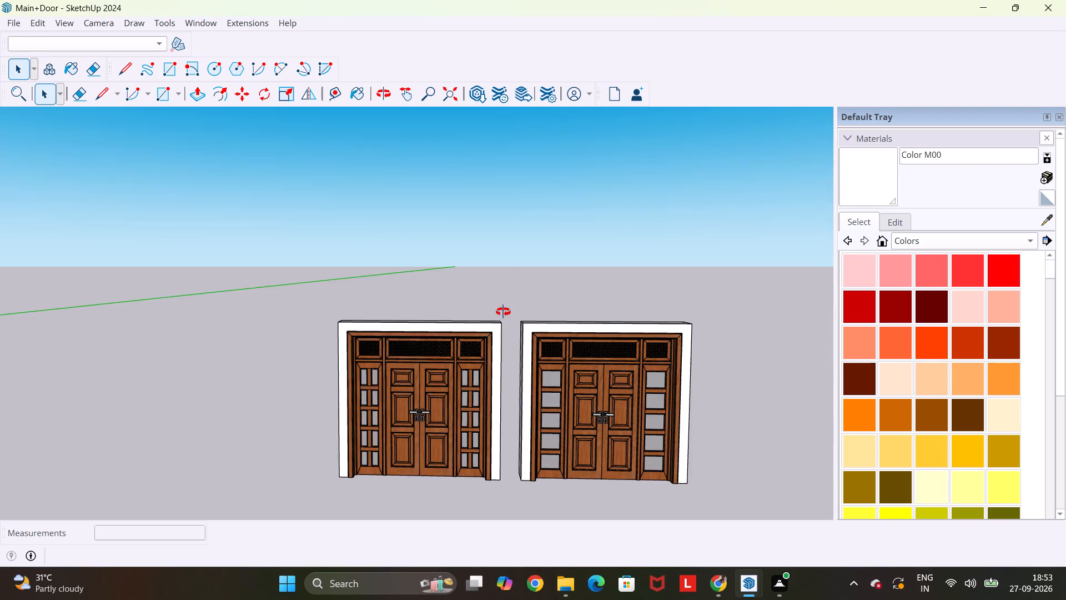
pyautogui.moveTo(503, 312); pyautogui.dragTo(502, 306, button='middle')
pyautogui.moveTo(507, 306); pyautogui.dragTo(289, 509)
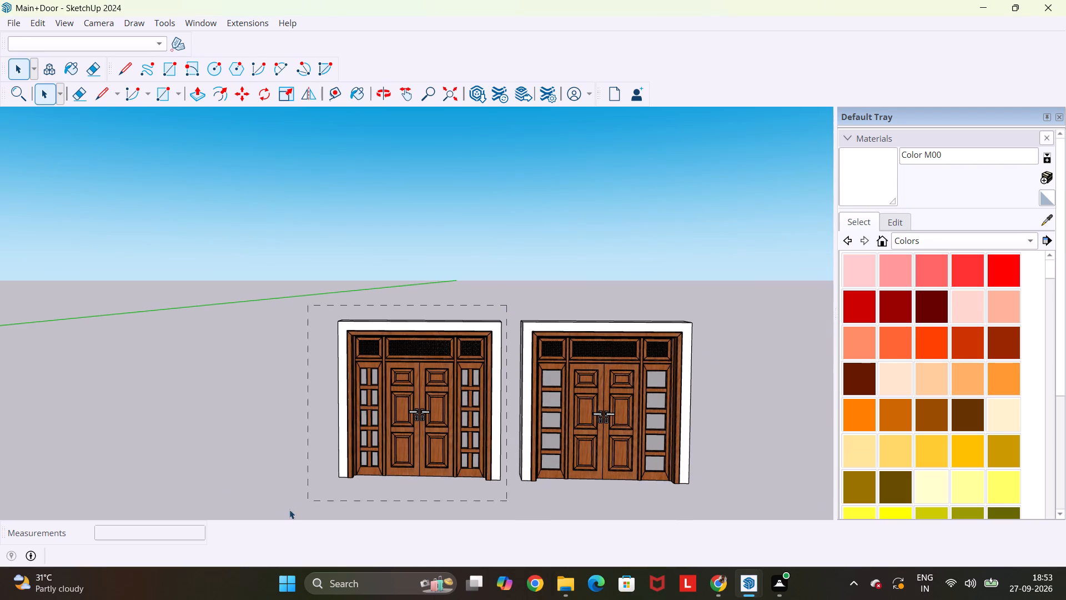
pyautogui.moveTo(289, 509); pyautogui.dragTo(298, 492)
pyautogui.hotkey('ctrl', 'c')
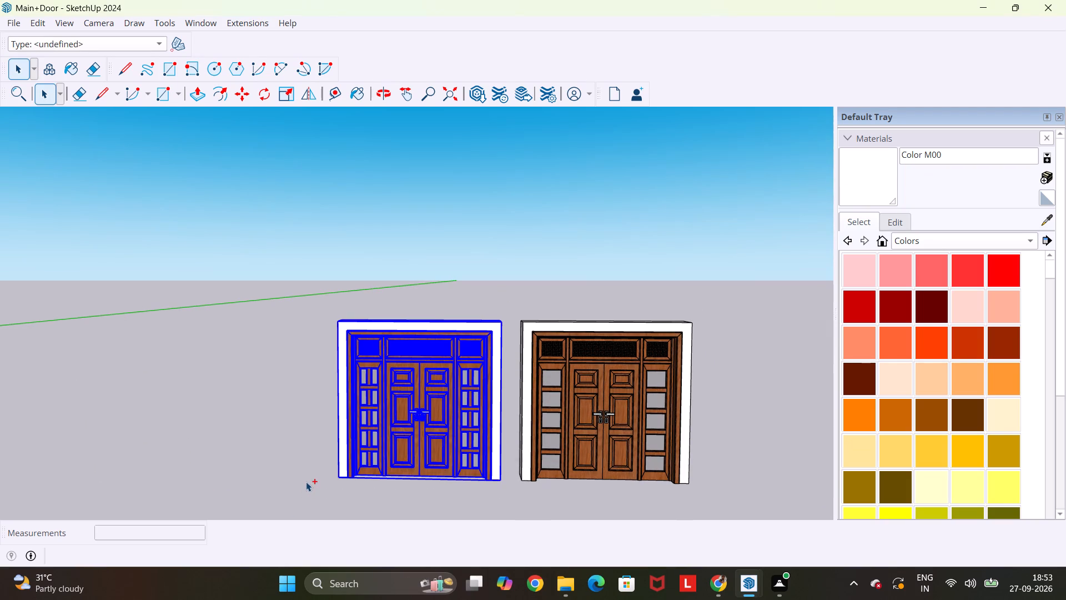
# Switch to the untitled building model and paste the copied double door at the front corner of the entrance landing.
pyautogui.click(752, 589)
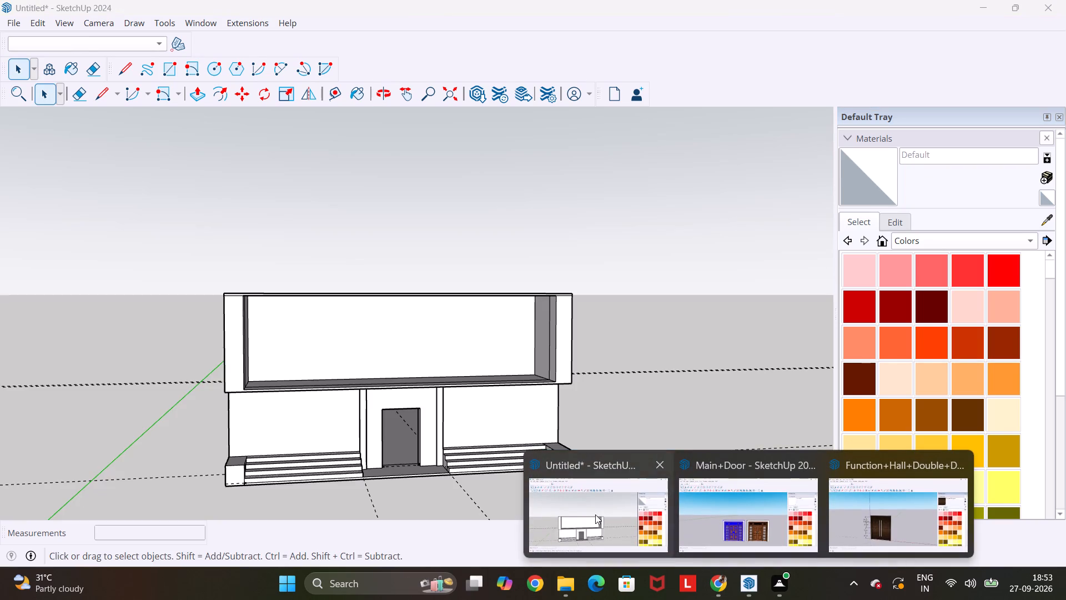
pyautogui.click(595, 514)
pyautogui.scroll(5, 509, 465)
pyautogui.moveTo(402, 439); pyautogui.dragTo(395, 408, button='middle')
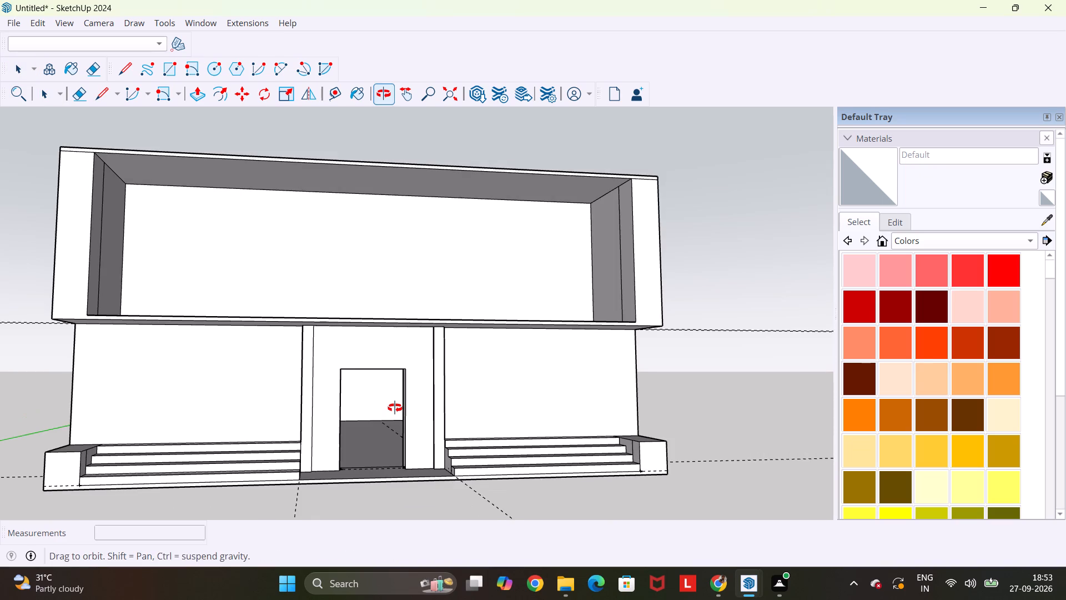
pyautogui.moveTo(395, 408); pyautogui.dragTo(391, 407, button='middle')
pyautogui.hotkey('ctrl', 'v')
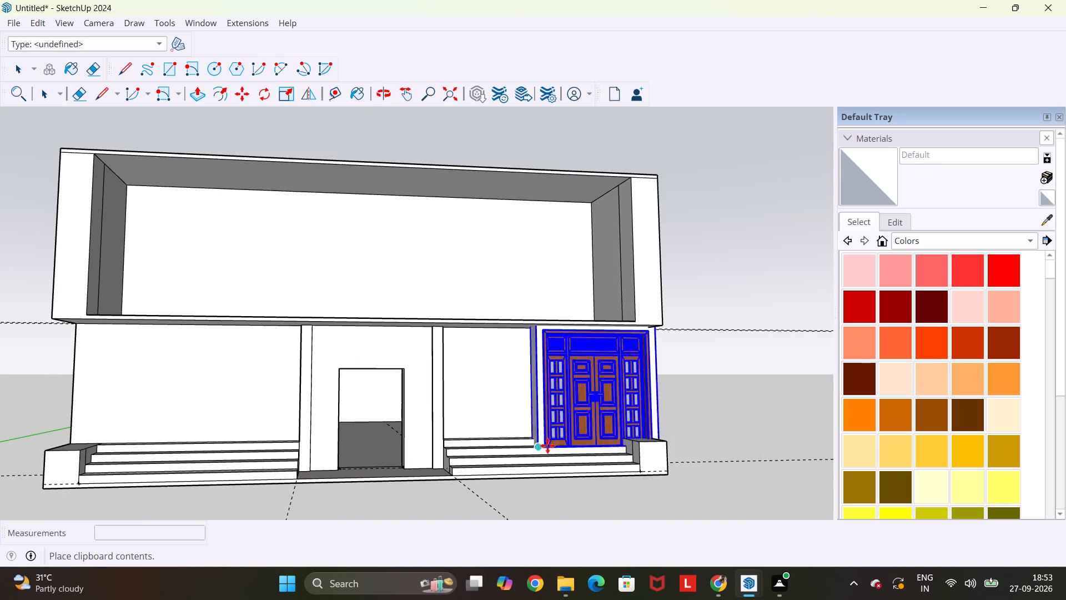
pyautogui.click(298, 472)
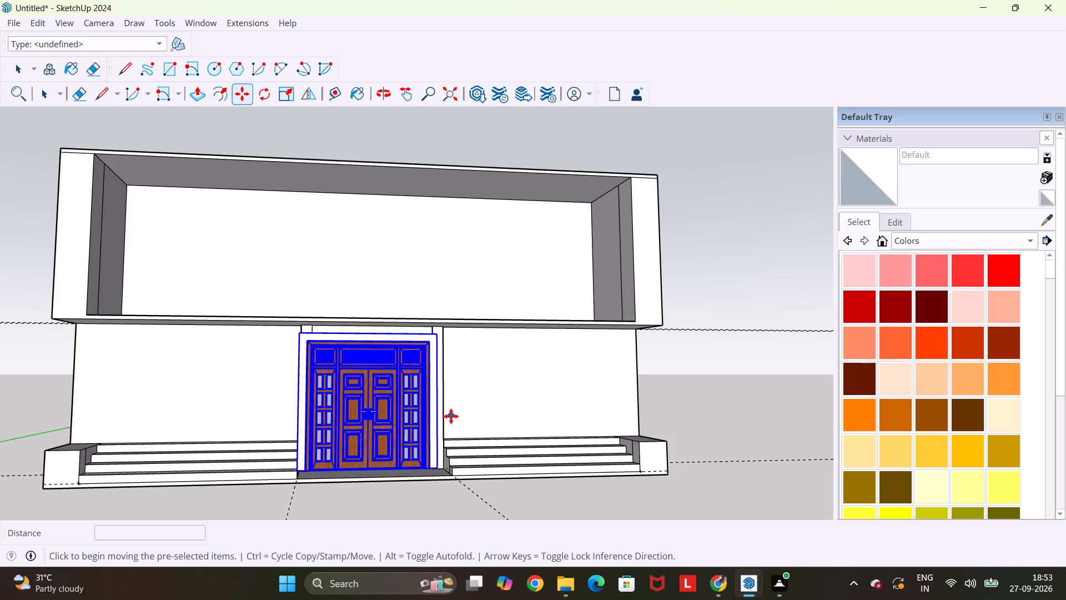
pyautogui.press('Escape')
pyautogui.press('space')
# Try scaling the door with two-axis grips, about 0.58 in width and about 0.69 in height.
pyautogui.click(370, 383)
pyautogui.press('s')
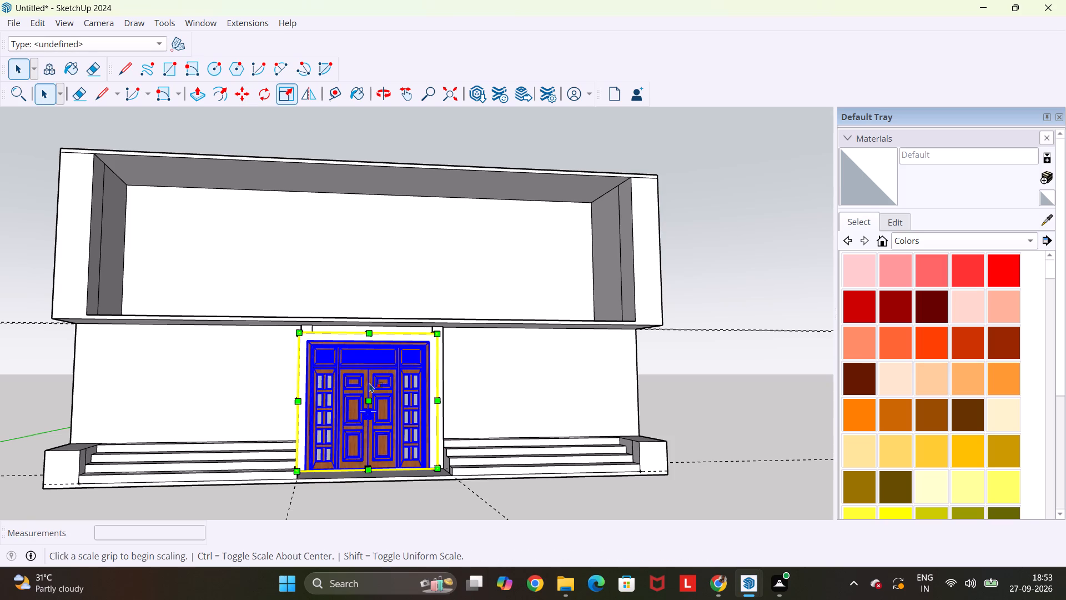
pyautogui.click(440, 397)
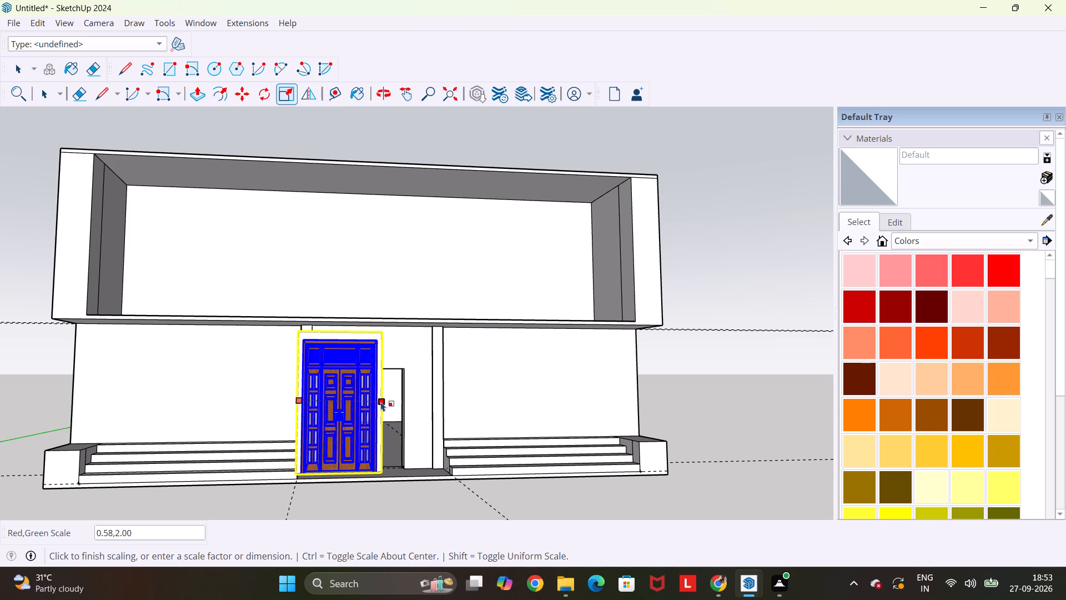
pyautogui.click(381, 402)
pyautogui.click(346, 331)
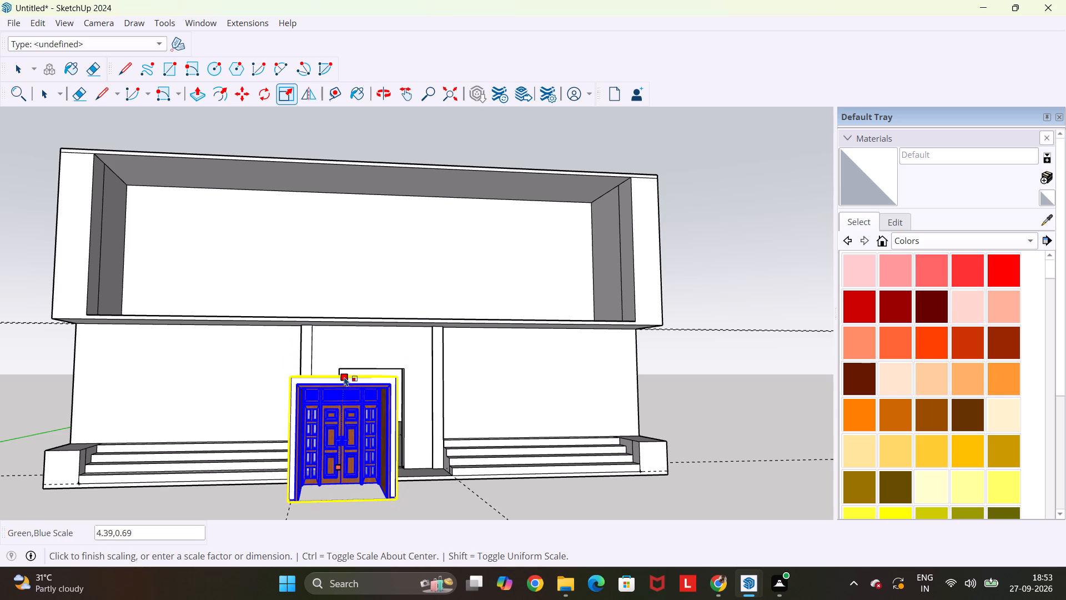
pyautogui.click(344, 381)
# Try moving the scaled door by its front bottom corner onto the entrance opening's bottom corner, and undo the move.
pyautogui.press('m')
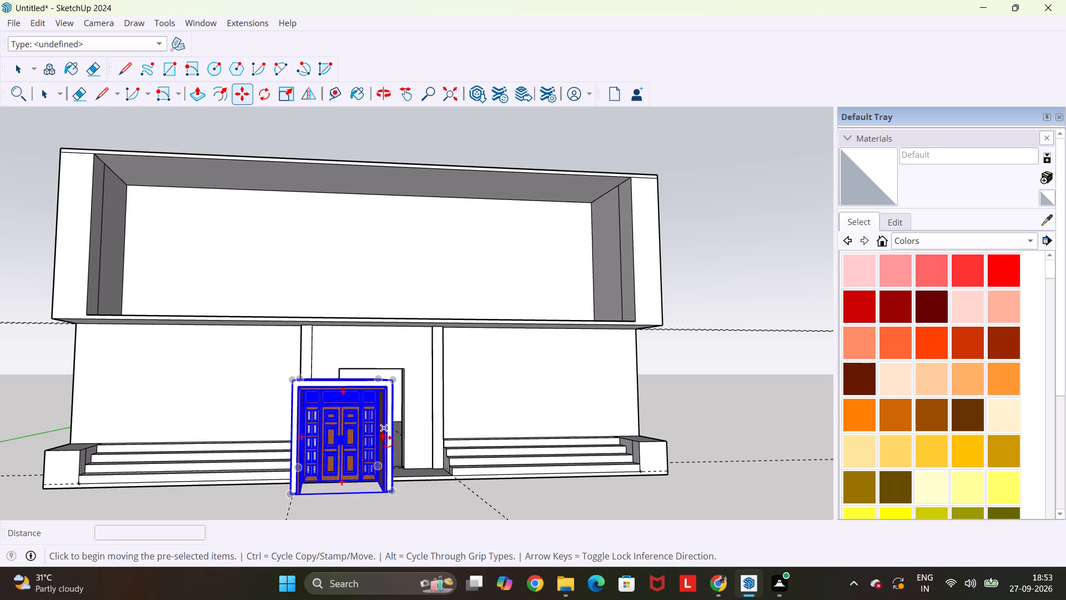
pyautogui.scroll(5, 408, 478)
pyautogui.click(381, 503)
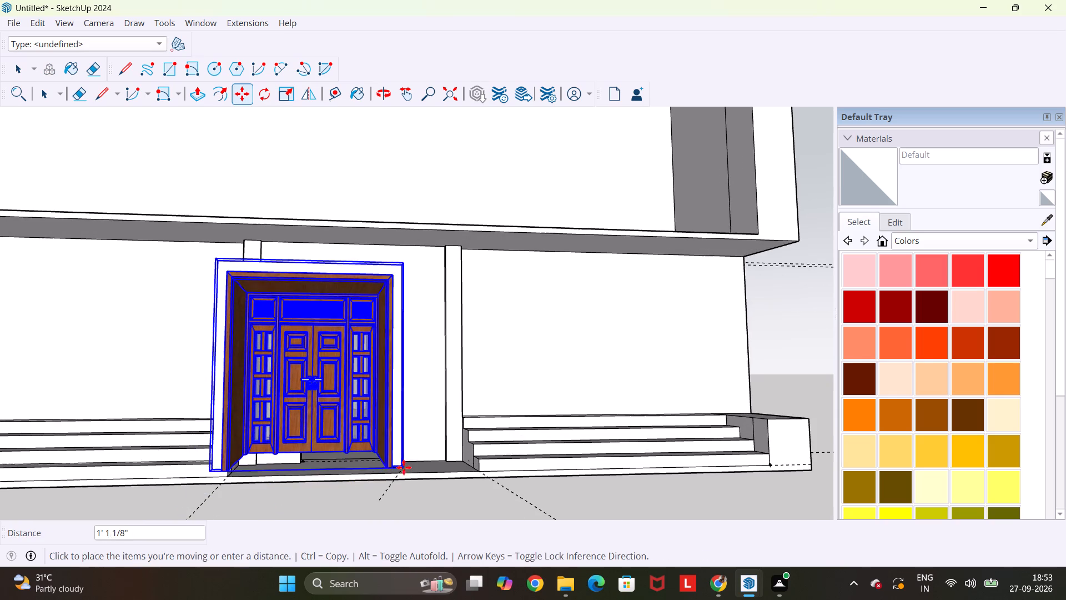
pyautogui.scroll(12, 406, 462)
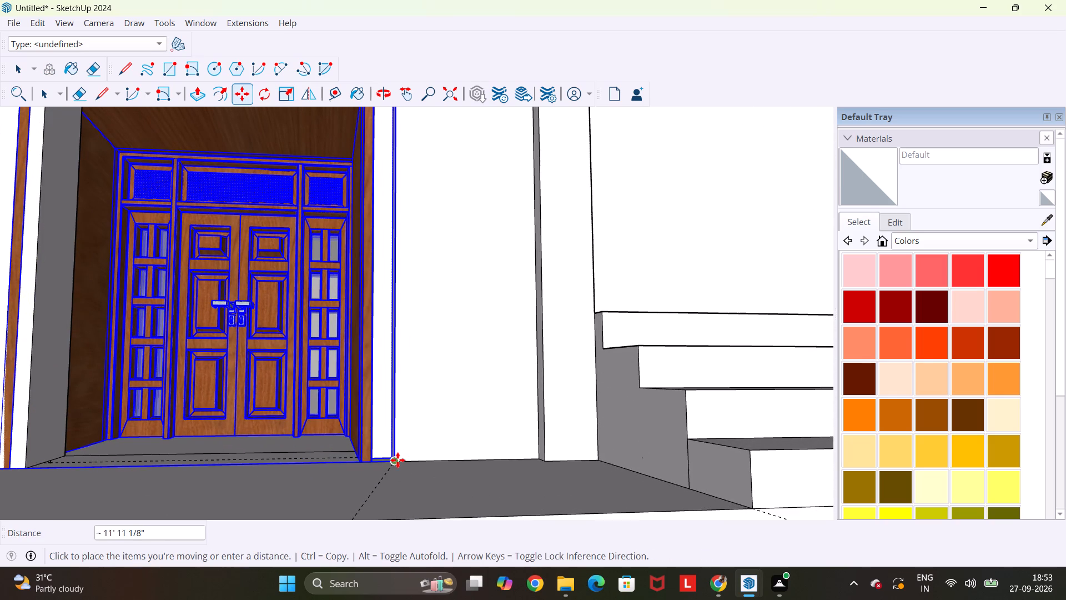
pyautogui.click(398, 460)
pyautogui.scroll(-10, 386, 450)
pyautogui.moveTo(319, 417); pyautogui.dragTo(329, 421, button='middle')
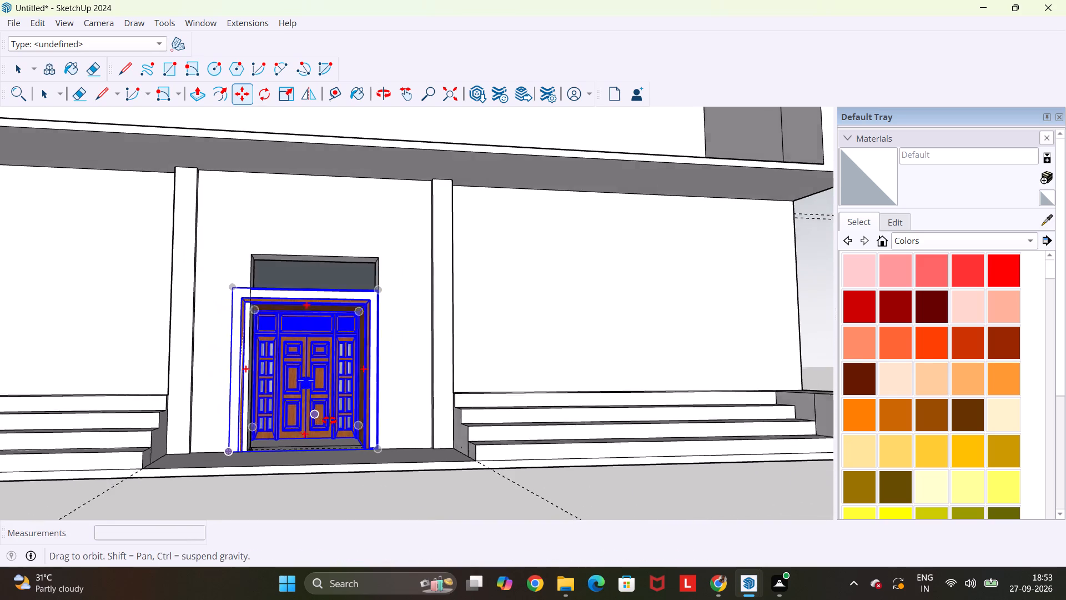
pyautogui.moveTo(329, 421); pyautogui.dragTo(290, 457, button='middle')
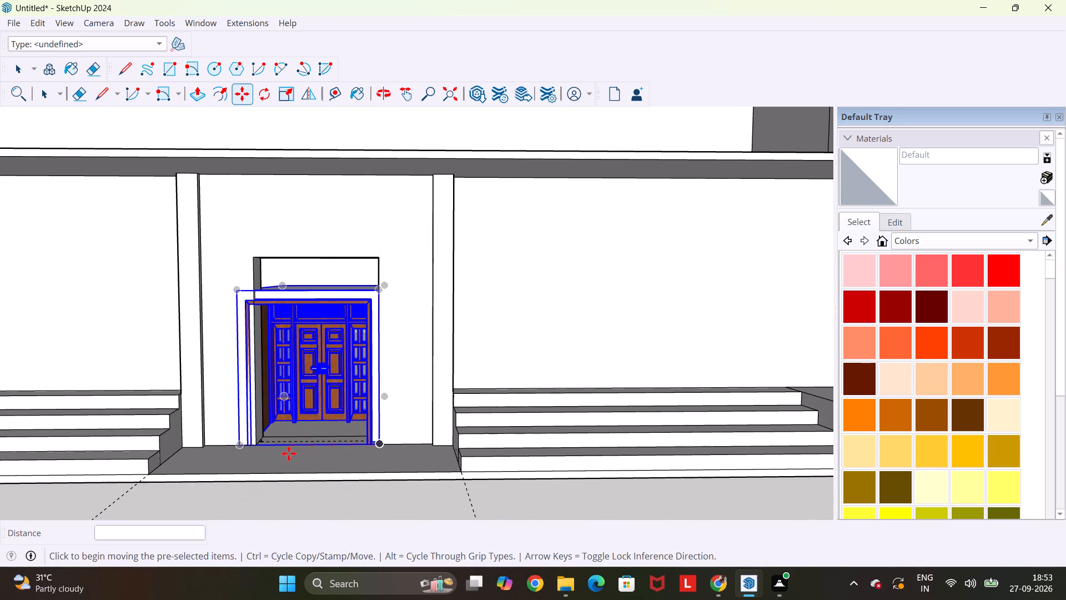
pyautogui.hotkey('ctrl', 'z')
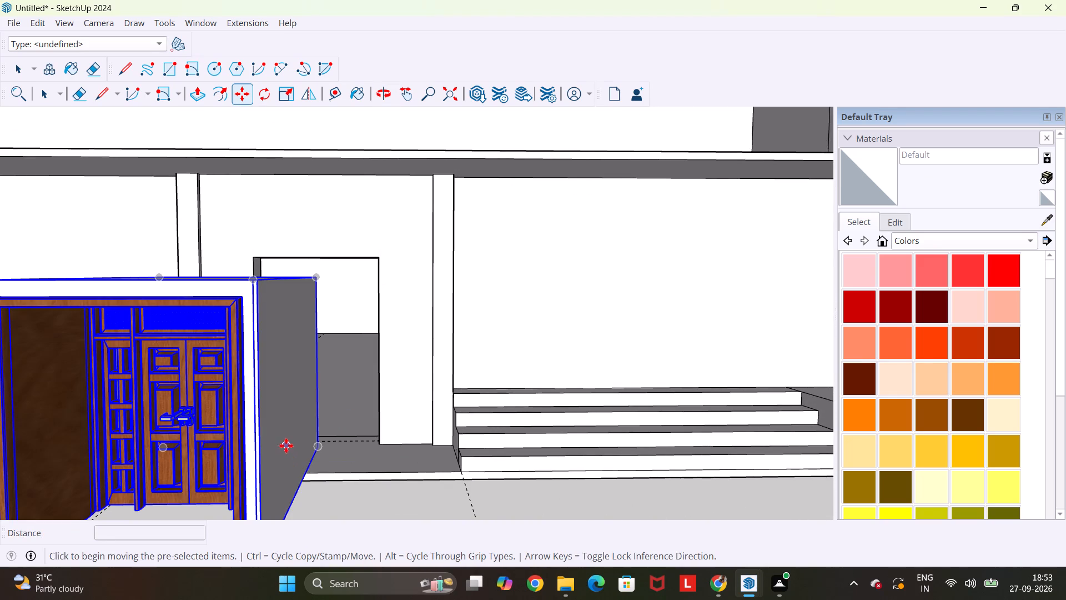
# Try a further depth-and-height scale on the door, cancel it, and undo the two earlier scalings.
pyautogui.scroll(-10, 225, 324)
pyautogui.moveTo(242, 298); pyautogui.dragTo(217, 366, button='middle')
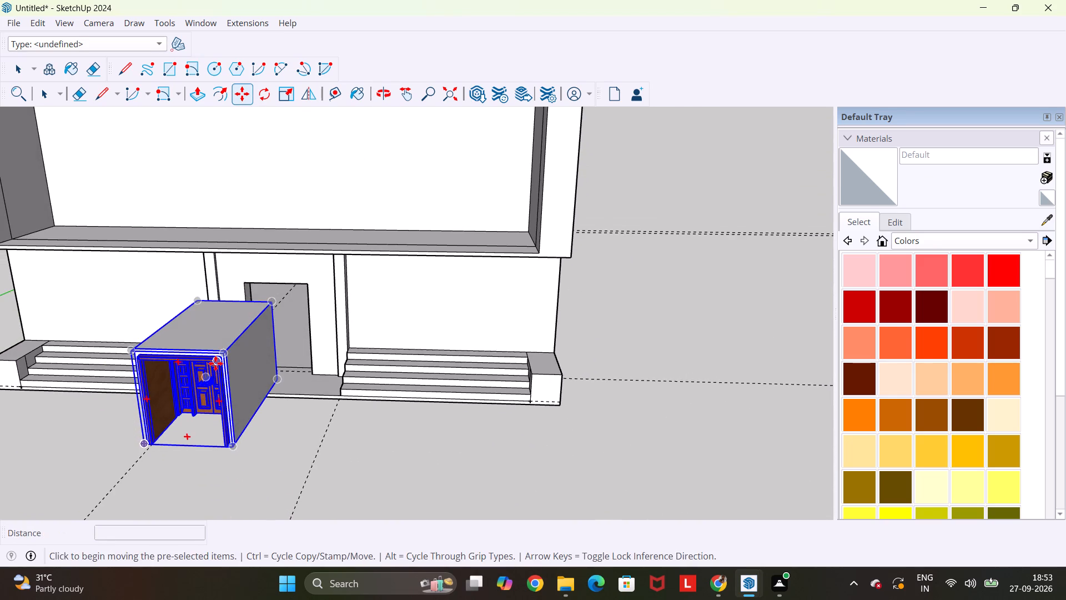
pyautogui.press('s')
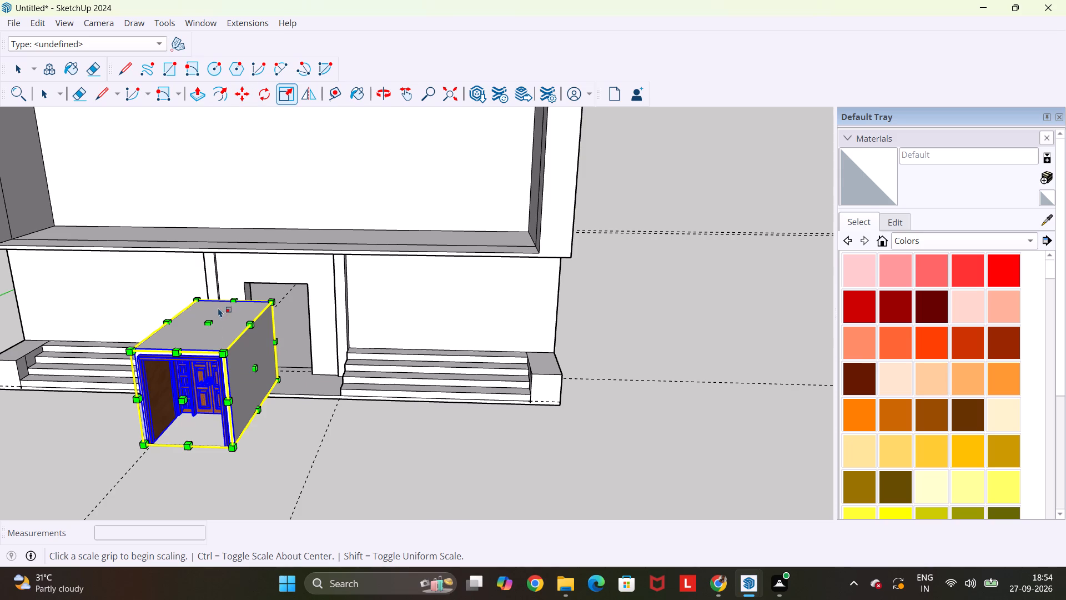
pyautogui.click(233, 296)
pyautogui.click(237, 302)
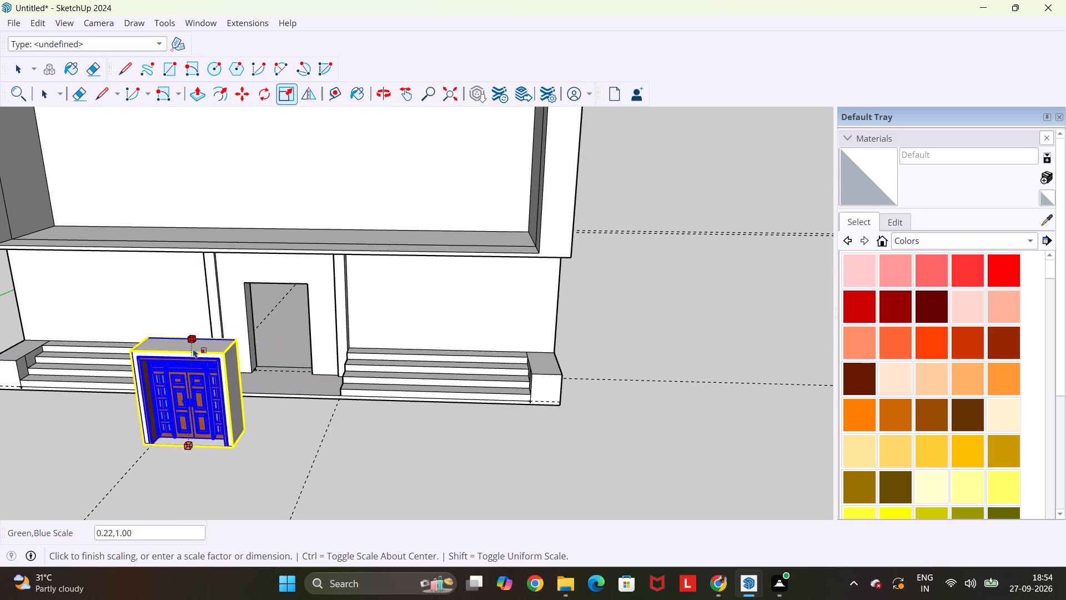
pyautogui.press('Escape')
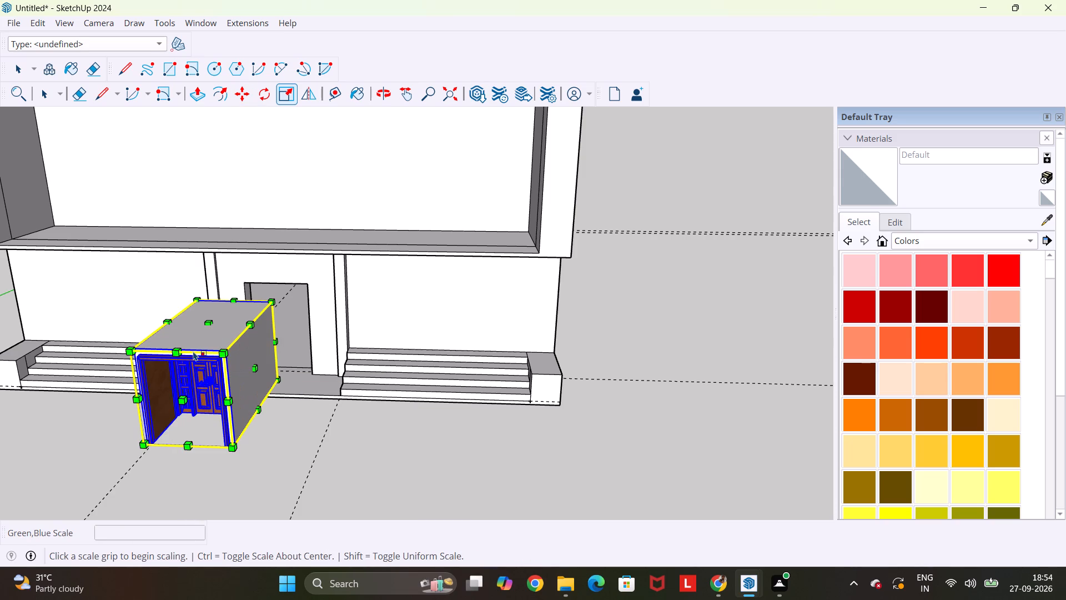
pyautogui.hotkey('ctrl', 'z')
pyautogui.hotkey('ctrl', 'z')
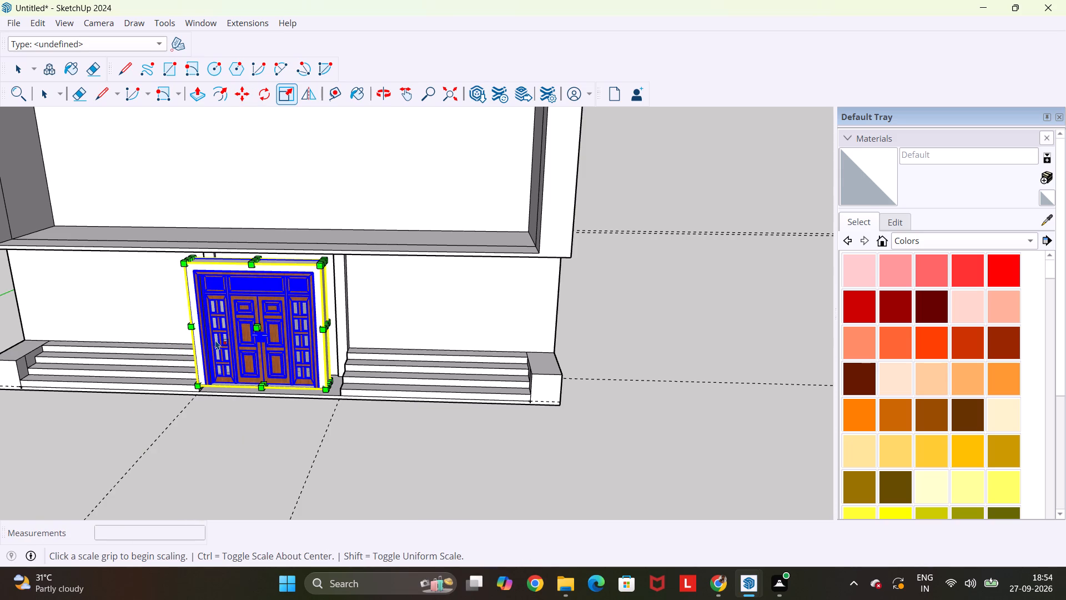
# Scale the door to about 0.82 of its height and to less than half its width, each along a single axis.
pyautogui.scroll(5, 259, 258)
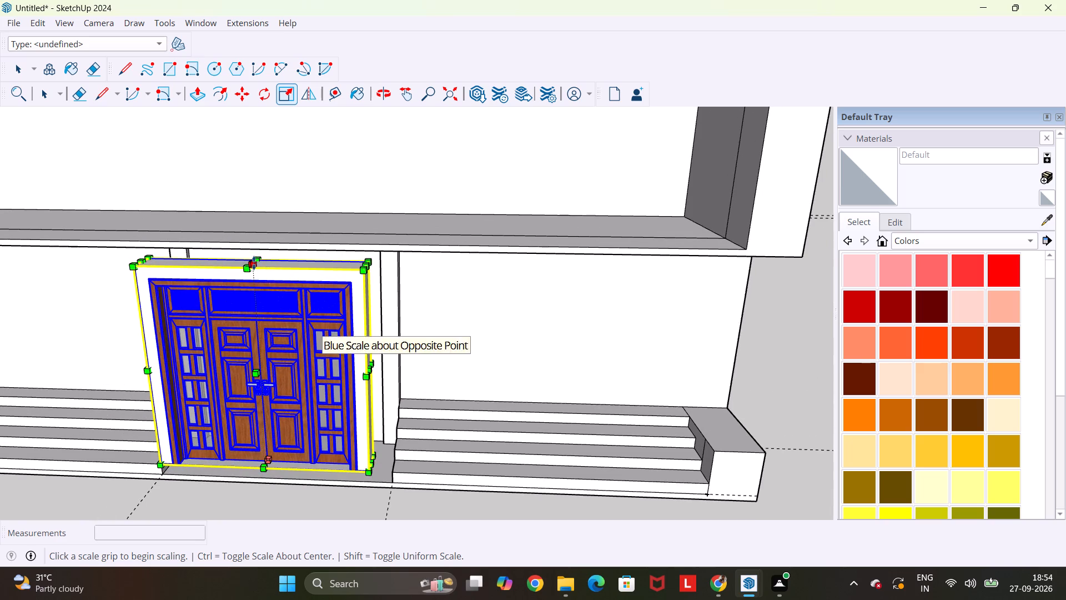
pyautogui.click(253, 262)
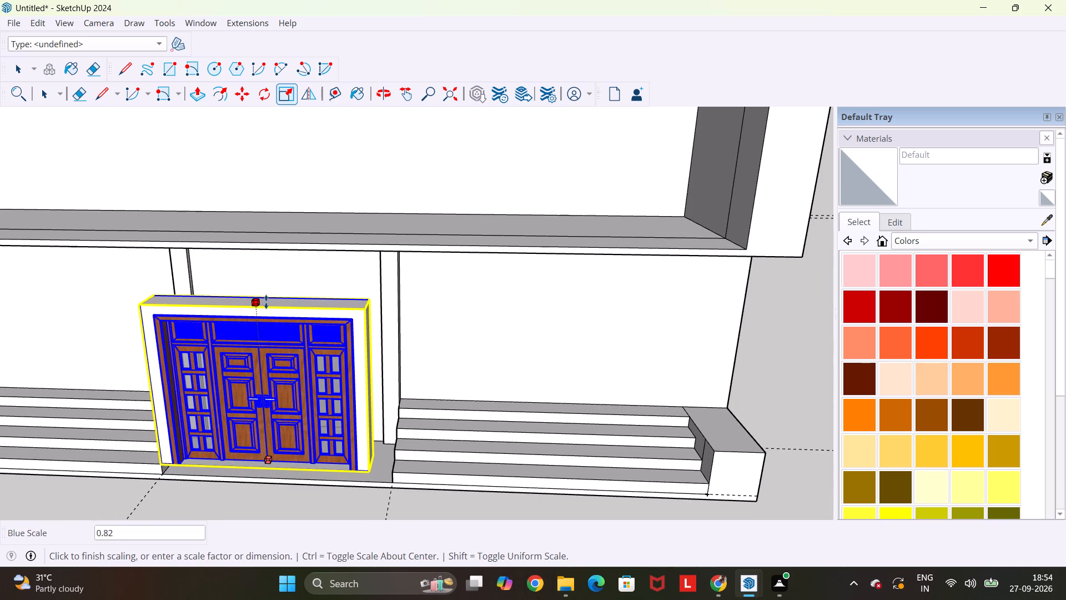
pyautogui.click(266, 302)
pyautogui.click(371, 387)
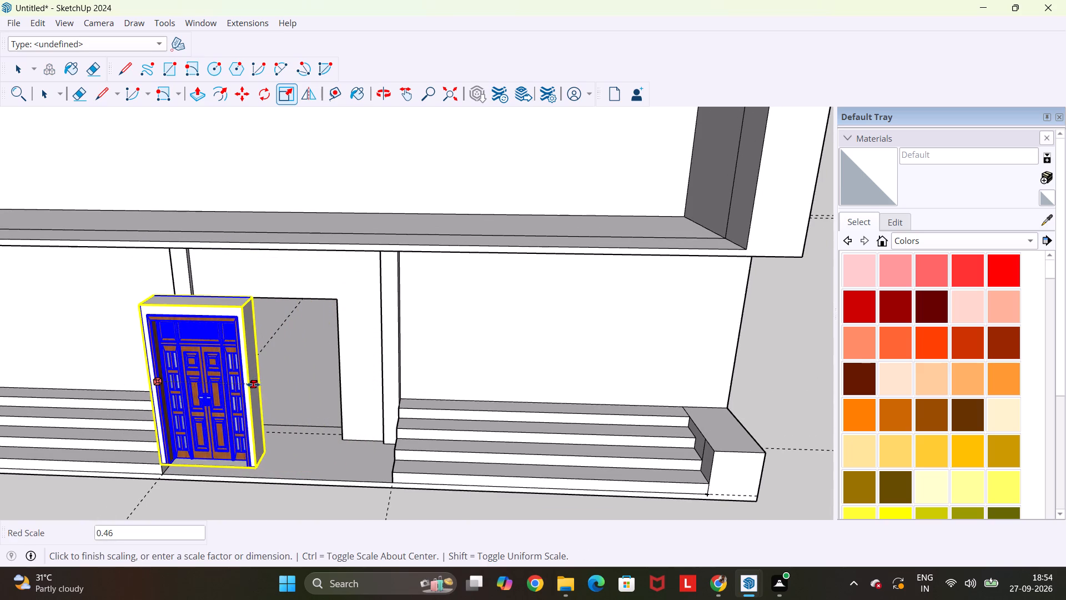
pyautogui.click(243, 384)
# Move the door by its front bottom right corner onto the bottom right corner of the entrance opening.
pyautogui.press('m')
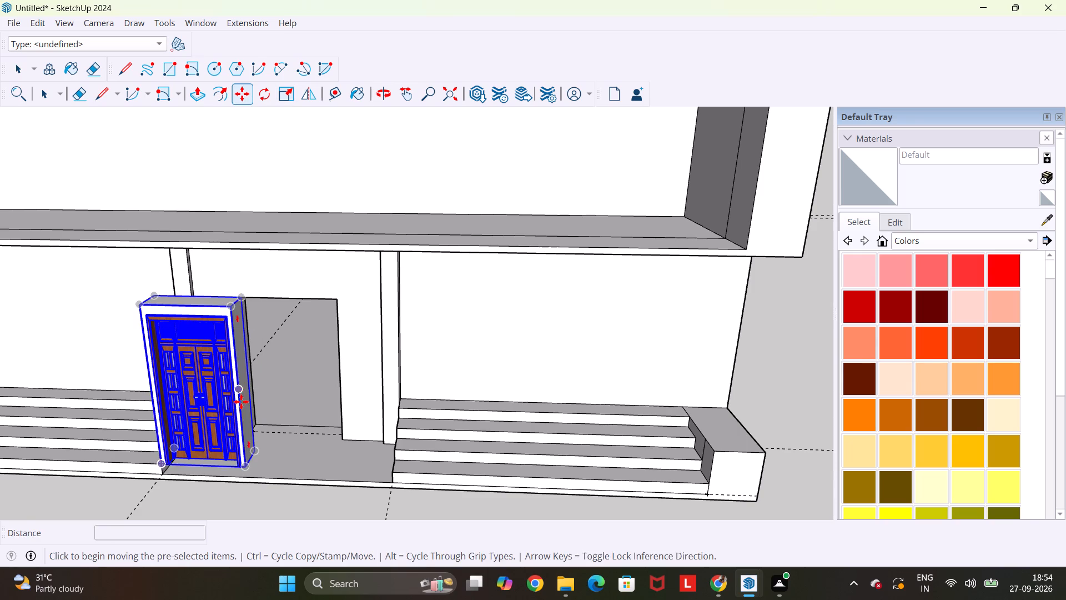
pyautogui.scroll(3, 255, 431)
pyautogui.click(240, 479)
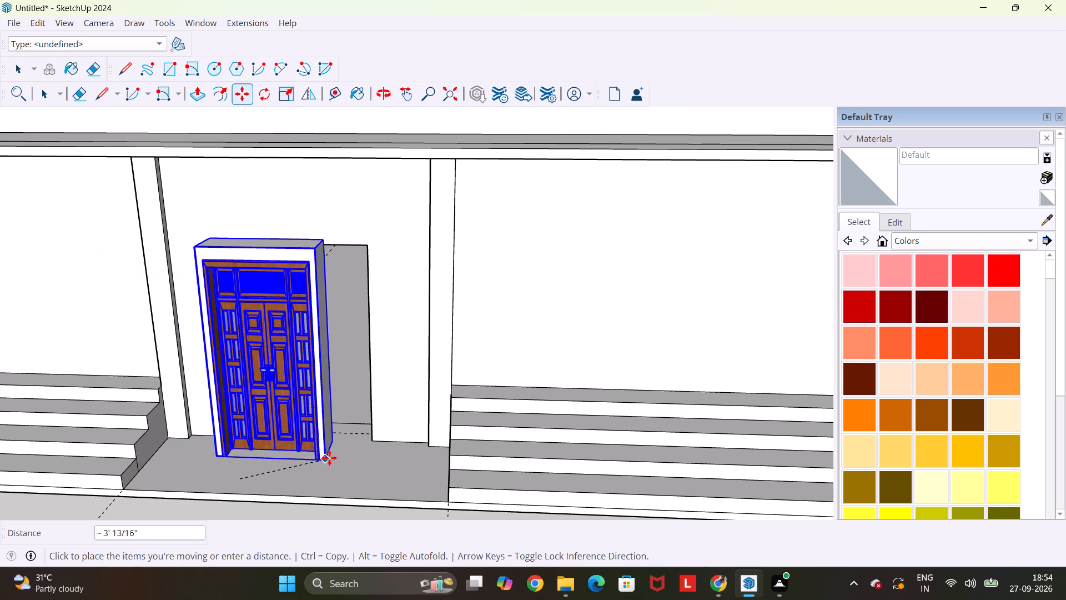
pyautogui.click(371, 442)
# Scale the door's width by about 1.25 out to the opposite side of the entrance opening.
pyautogui.moveTo(271, 357); pyautogui.dragTo(444, 371, button='middle')
pyautogui.scroll(1, 444, 371)
pyautogui.press('s')
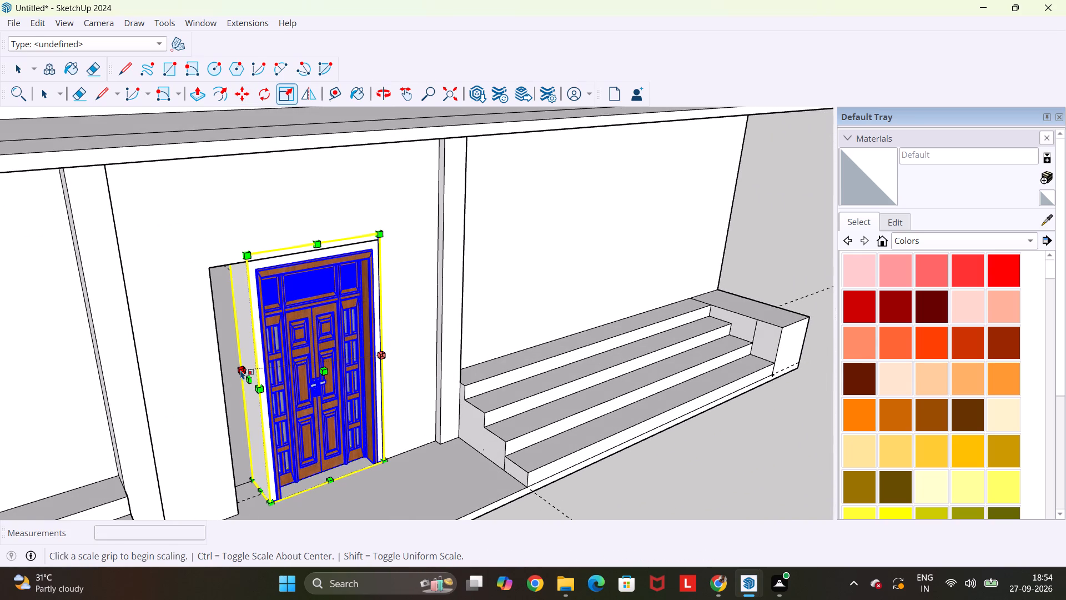
pyautogui.click(248, 383)
pyautogui.click(219, 388)
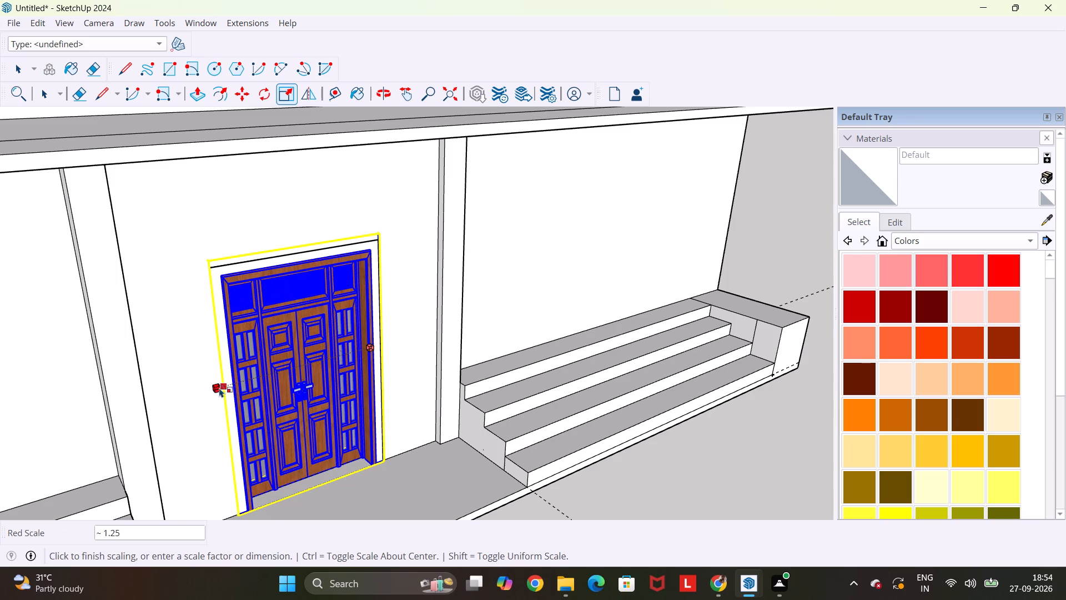
# Copy the fitted entrance door.
pyautogui.moveTo(446, 376); pyautogui.dragTo(273, 340, button='middle')
pyautogui.scroll(-4, 273, 340)
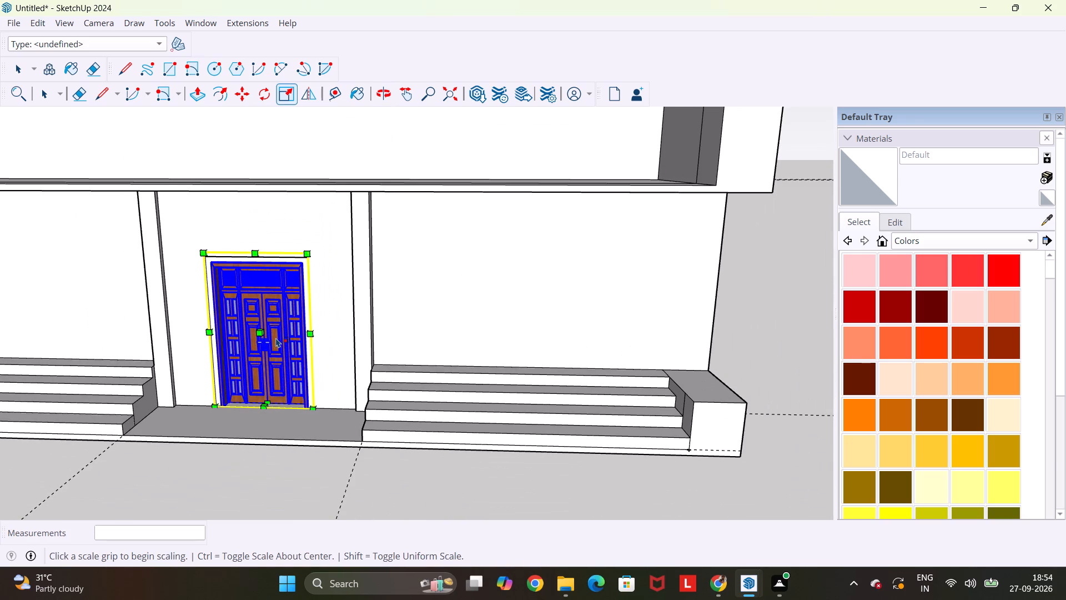
pyautogui.hotkey('ctrl', 'c')
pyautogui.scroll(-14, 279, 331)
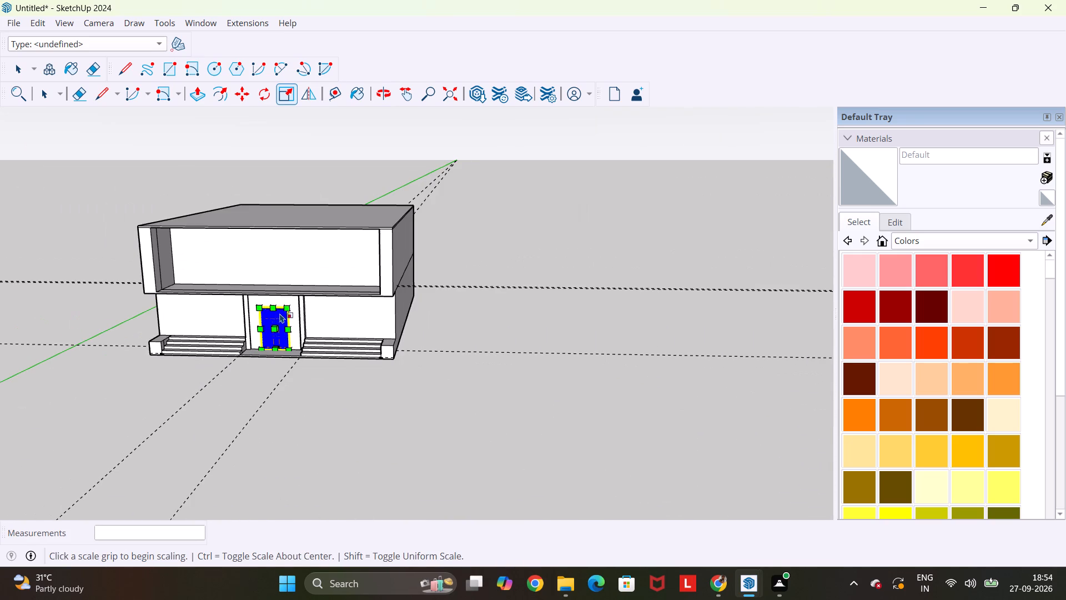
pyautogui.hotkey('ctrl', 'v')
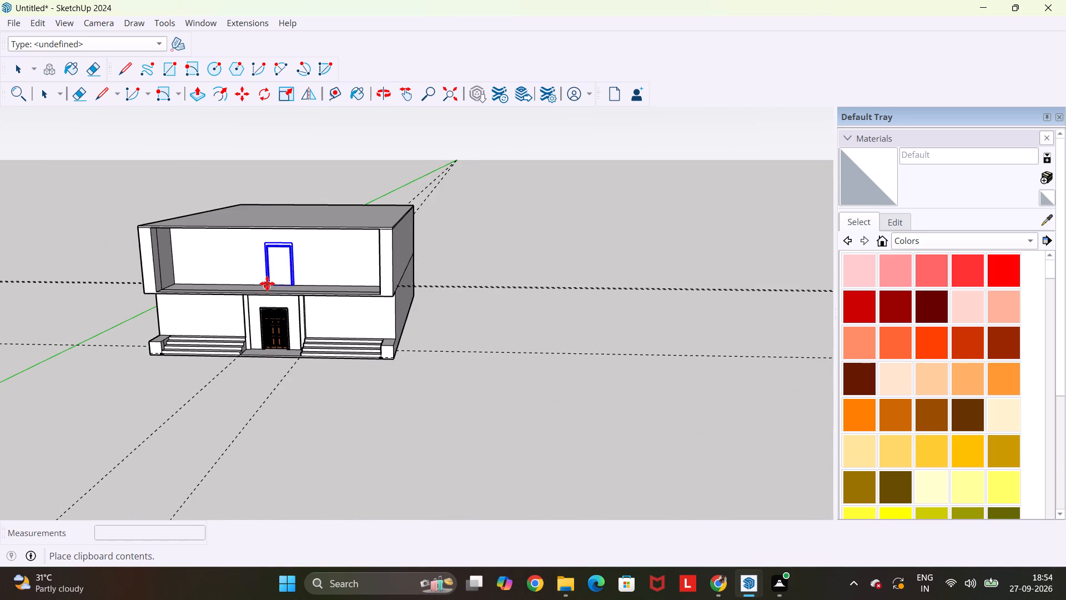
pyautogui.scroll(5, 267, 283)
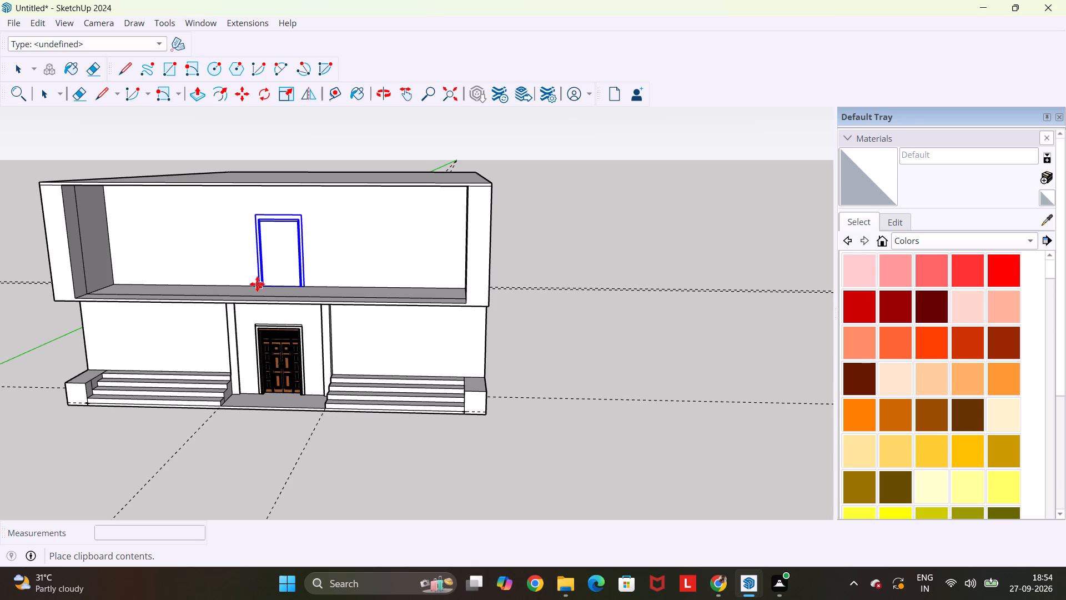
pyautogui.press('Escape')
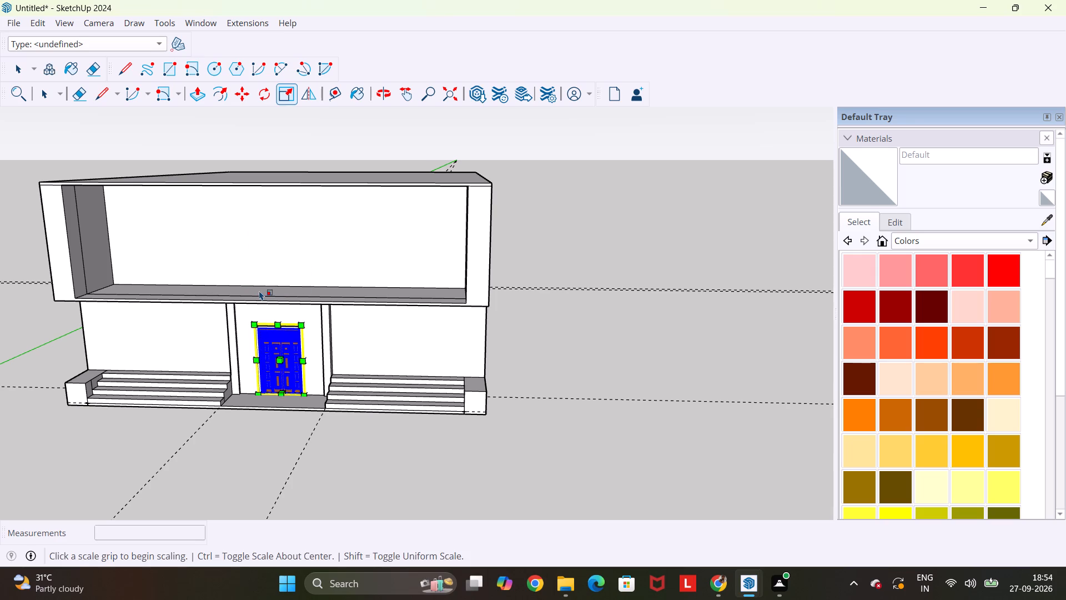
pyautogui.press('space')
# Paste a spare copy of the fitted door on the open ground to the right of the building.
pyautogui.scroll(-4, 333, 327)
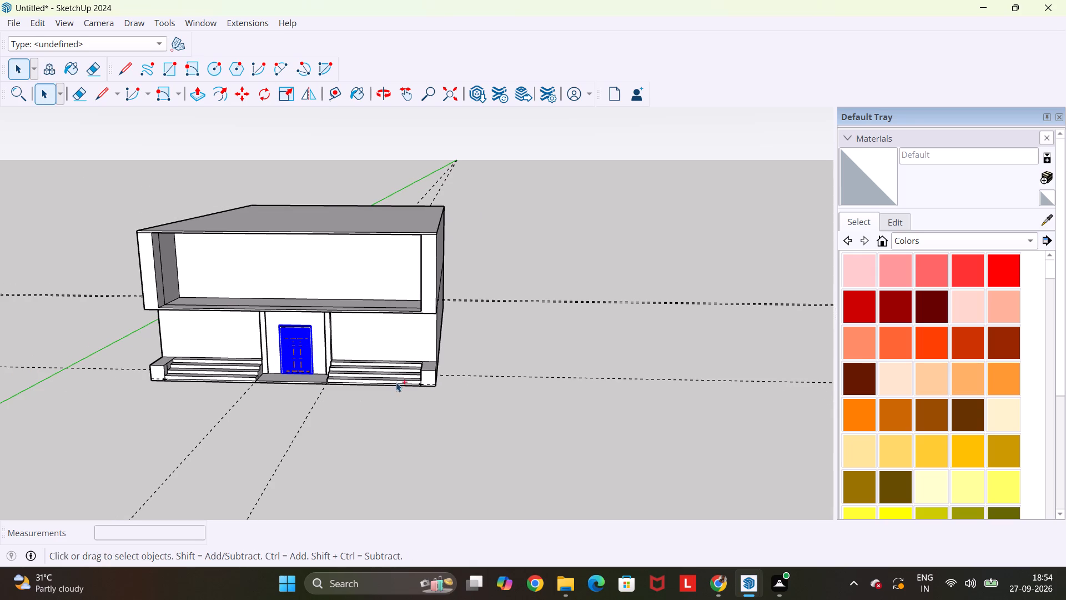
pyautogui.hotkey('ctrl', 'v')
pyautogui.click(564, 372)
pyautogui.press('Escape')
pyautogui.press('space')
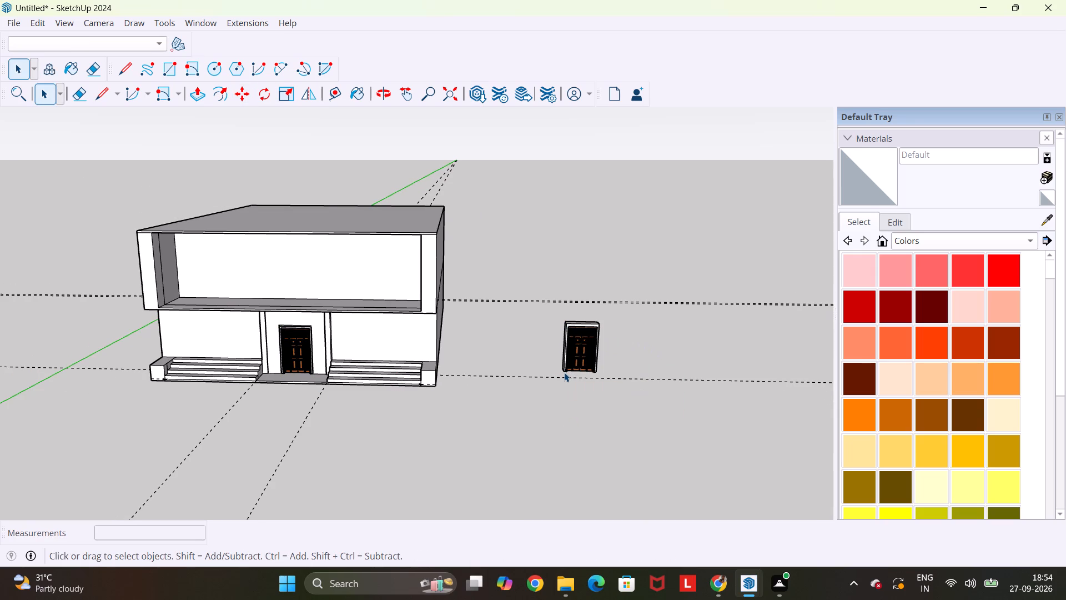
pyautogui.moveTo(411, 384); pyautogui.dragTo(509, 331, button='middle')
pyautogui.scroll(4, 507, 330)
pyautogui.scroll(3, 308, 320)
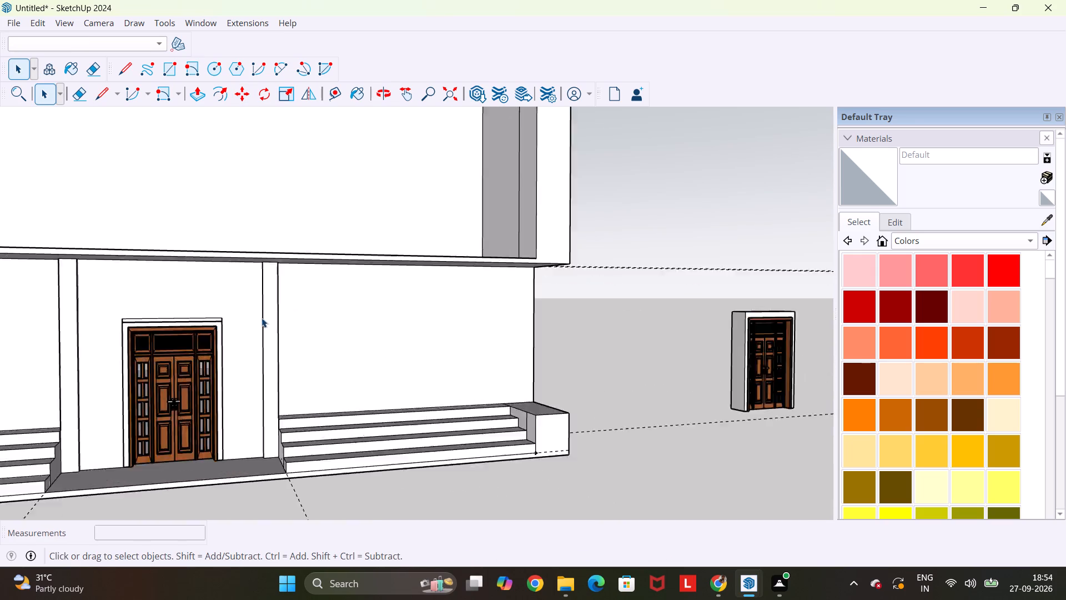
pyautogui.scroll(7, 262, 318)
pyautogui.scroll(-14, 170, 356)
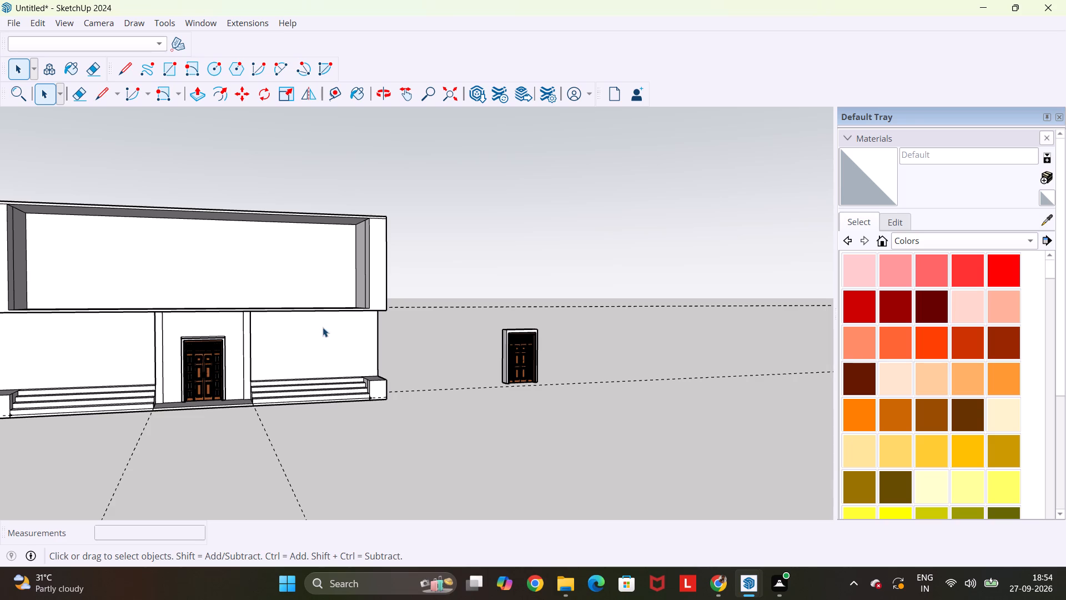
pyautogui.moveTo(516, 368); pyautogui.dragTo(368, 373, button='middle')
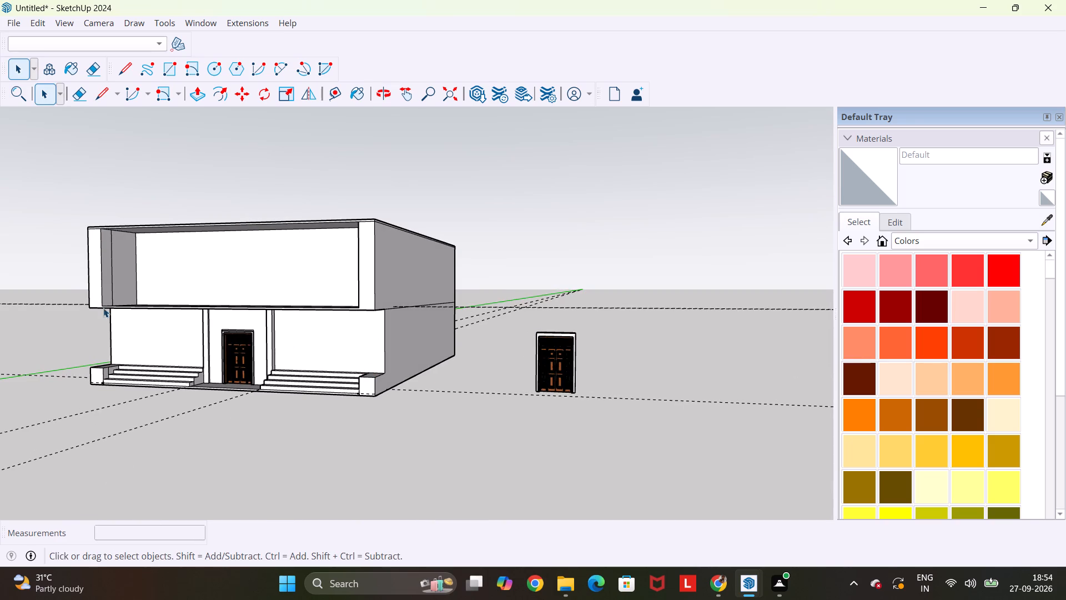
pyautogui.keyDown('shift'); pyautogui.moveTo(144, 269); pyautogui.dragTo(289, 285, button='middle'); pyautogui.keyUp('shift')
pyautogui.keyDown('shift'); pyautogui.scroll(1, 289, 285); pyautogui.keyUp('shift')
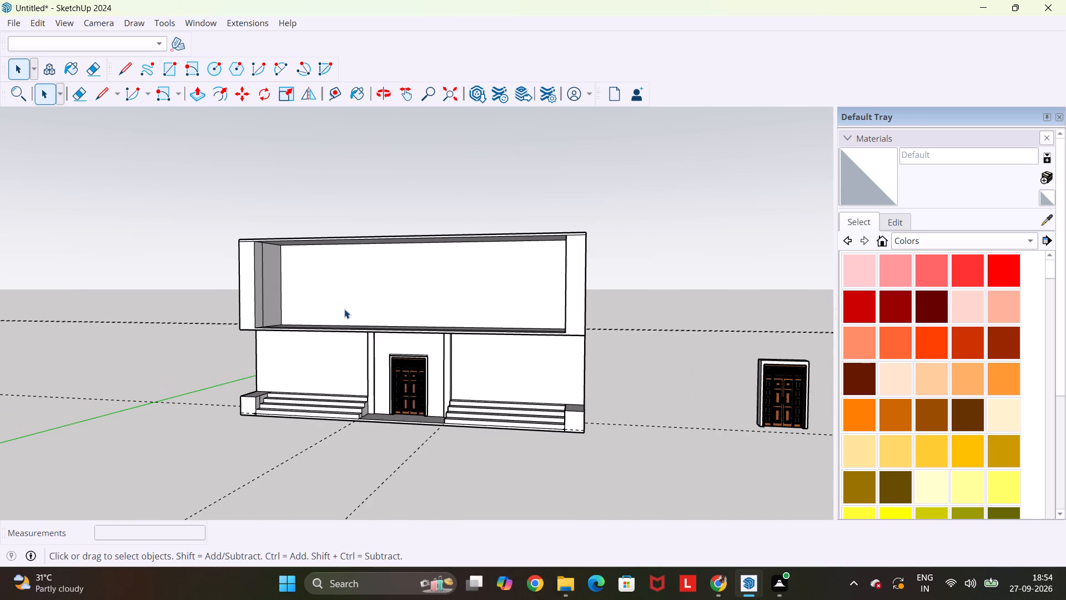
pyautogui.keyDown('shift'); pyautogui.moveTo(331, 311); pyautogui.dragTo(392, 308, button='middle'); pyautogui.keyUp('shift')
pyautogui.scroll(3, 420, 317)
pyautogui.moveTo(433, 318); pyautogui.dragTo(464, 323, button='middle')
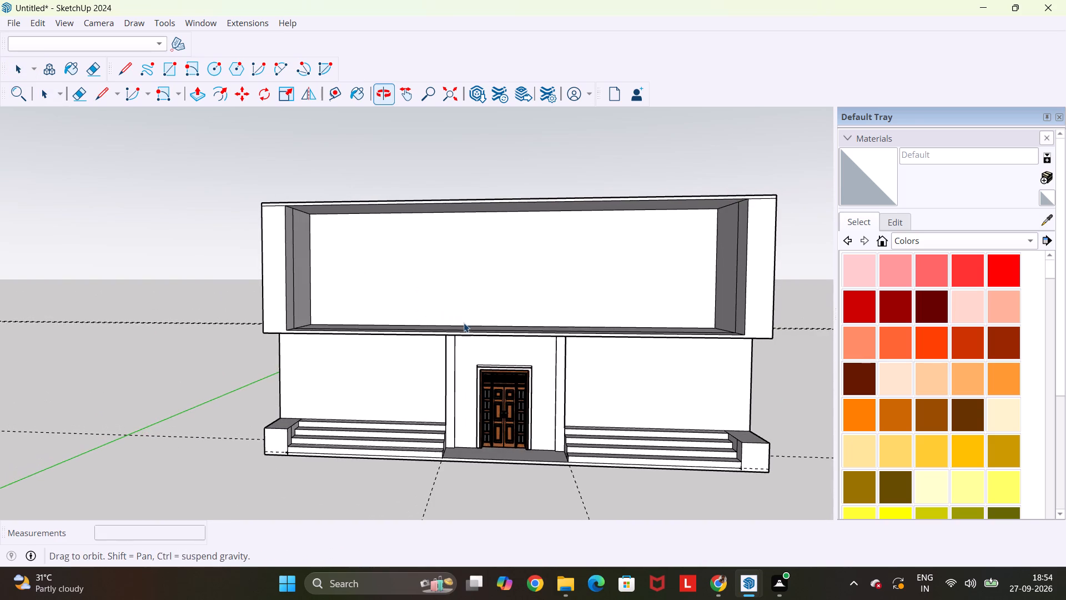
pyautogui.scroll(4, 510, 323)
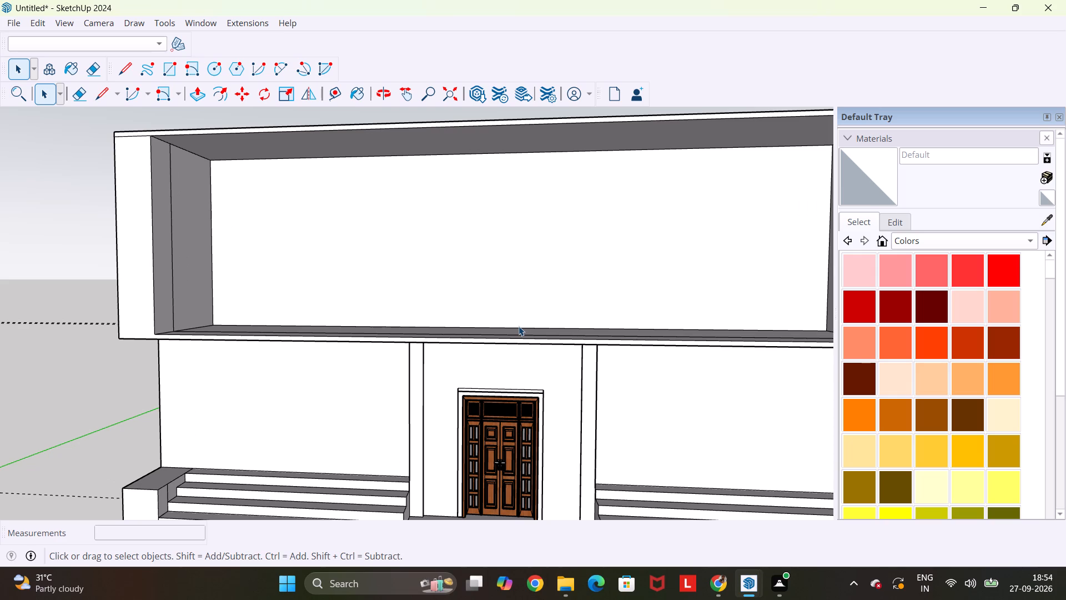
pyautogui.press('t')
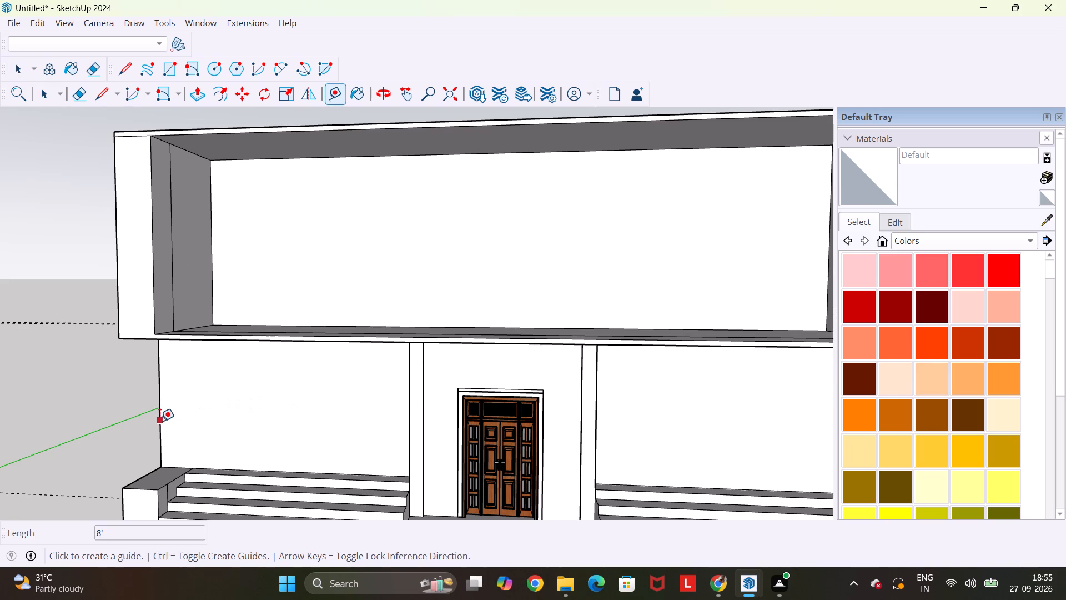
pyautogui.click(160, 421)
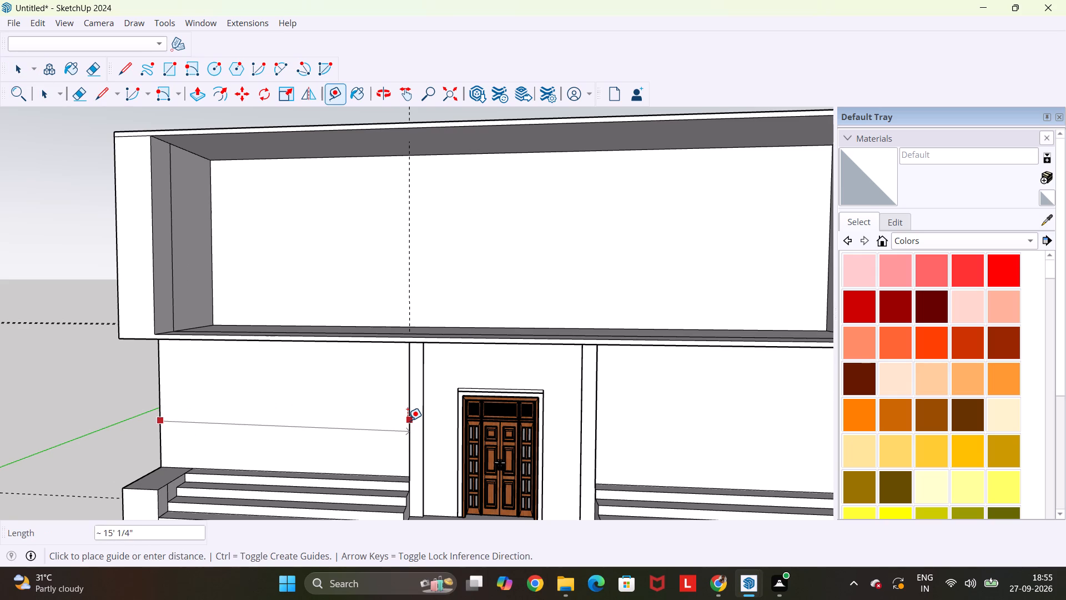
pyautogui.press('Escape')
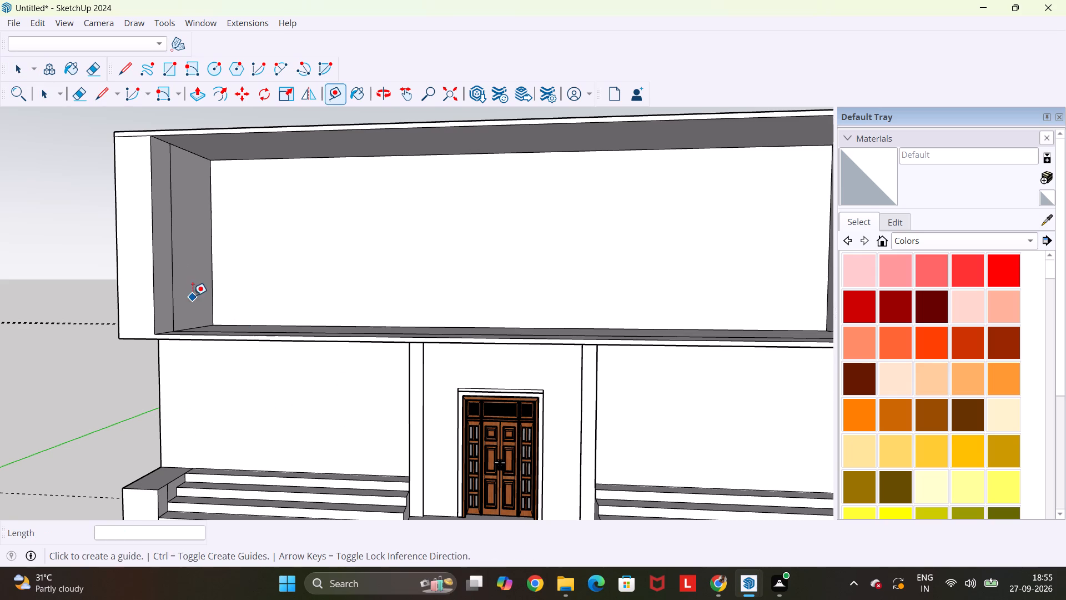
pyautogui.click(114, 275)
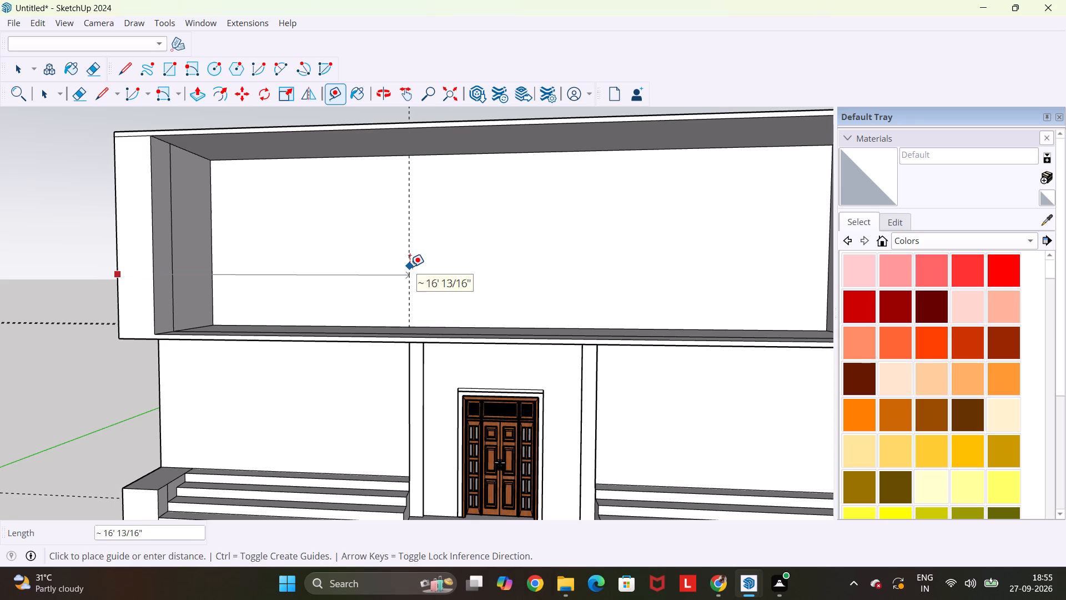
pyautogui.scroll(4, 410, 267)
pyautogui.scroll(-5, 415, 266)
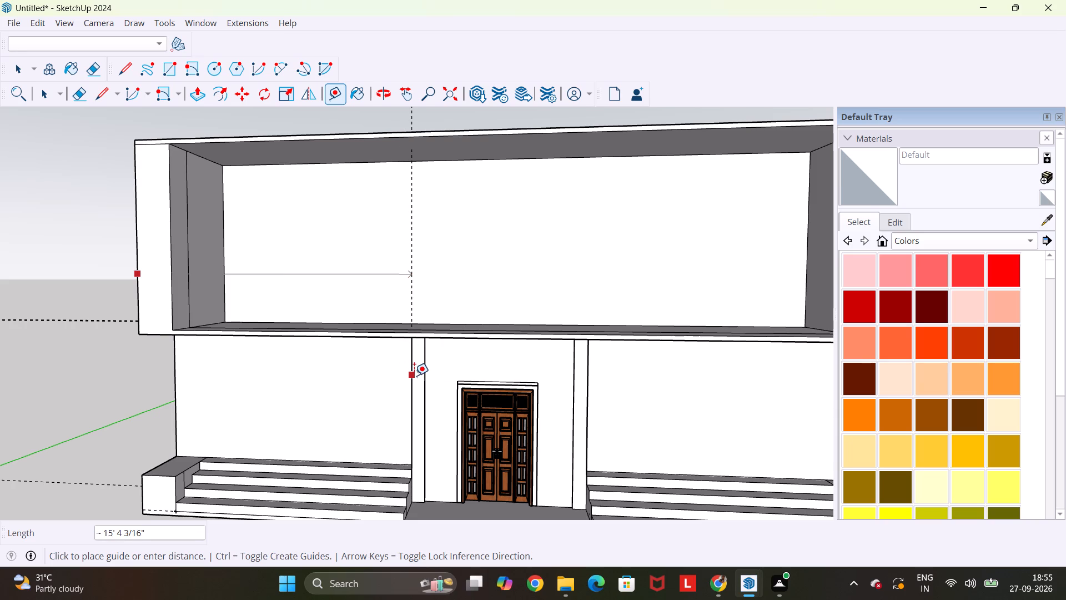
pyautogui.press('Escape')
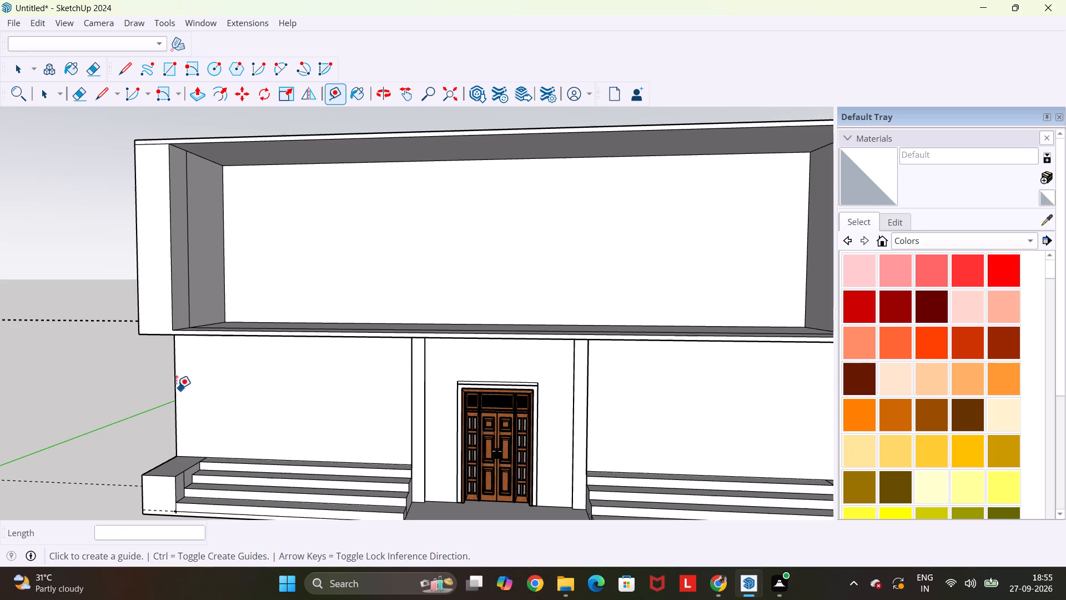
# Place four vertical guides on the building front along both edges of each 9" strip flanking the entrance, with 8' 6" between the strips.
pyautogui.click(174, 392)
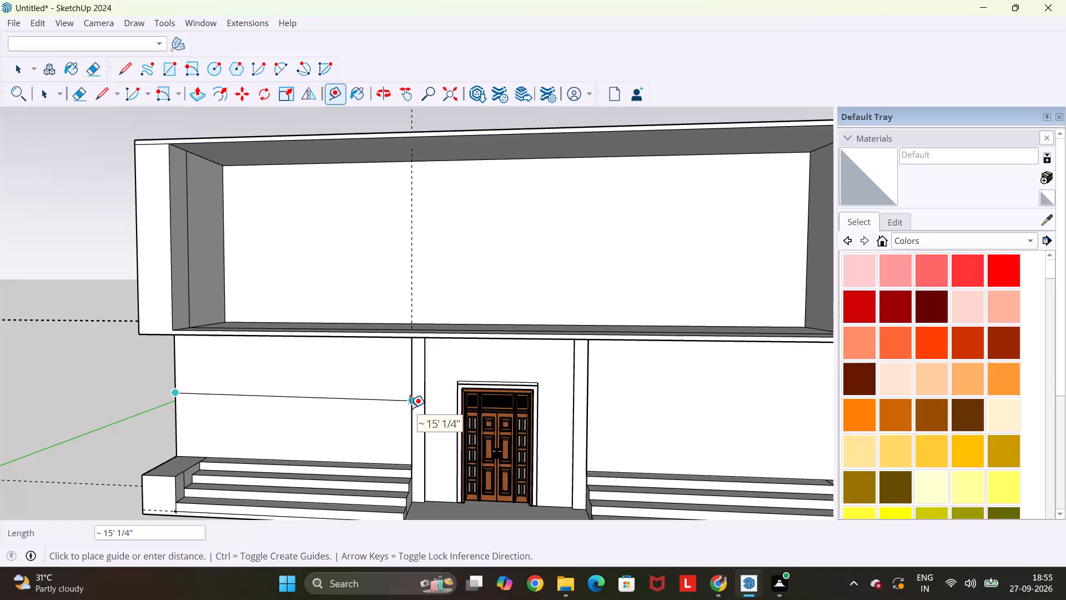
pyautogui.moveTo(410, 408); pyautogui.dragTo(619, 394, button='middle')
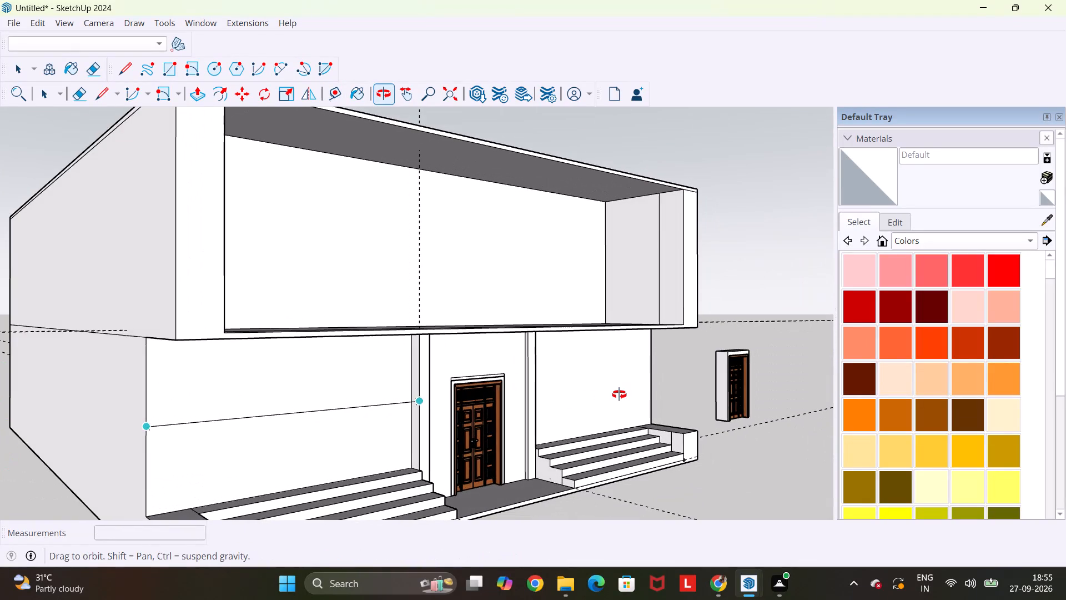
pyautogui.moveTo(619, 394); pyautogui.dragTo(459, 395, button='middle')
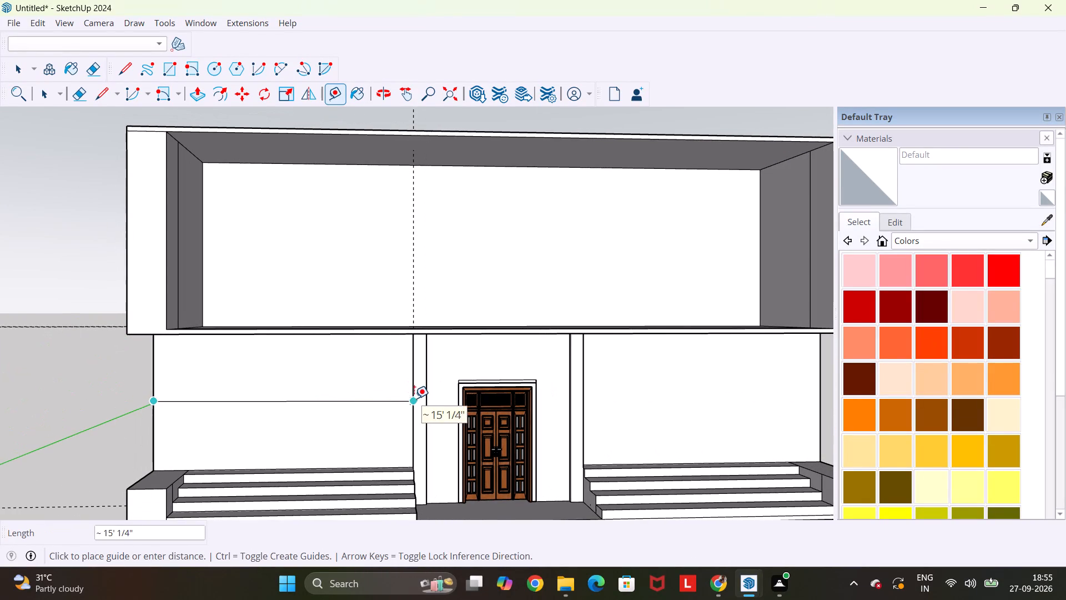
pyautogui.click(414, 398)
pyautogui.click(410, 401)
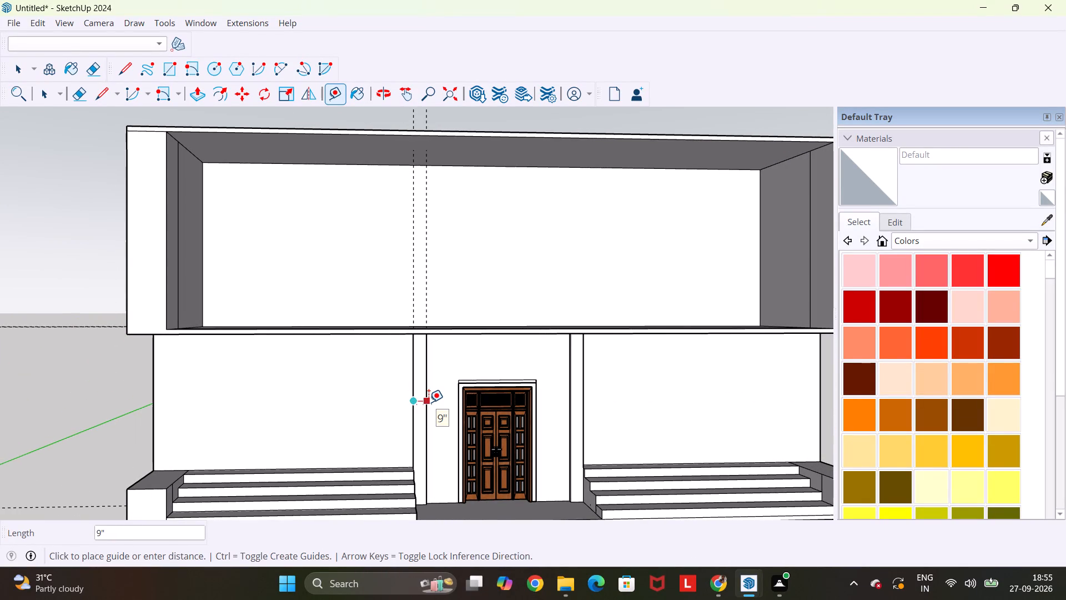
pyautogui.click(429, 402)
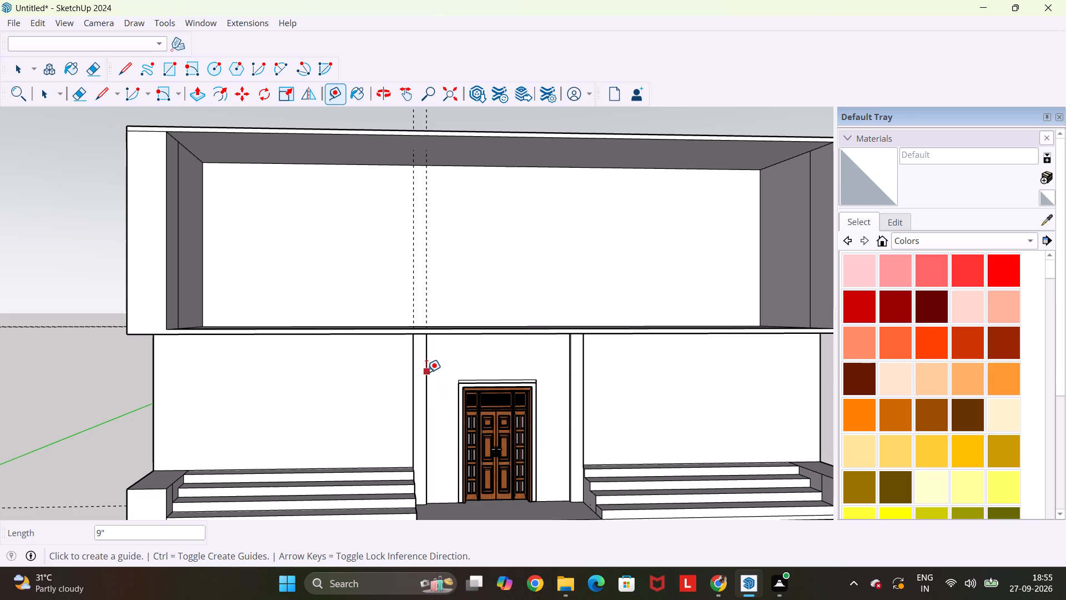
pyautogui.click(424, 364)
pyautogui.click(568, 365)
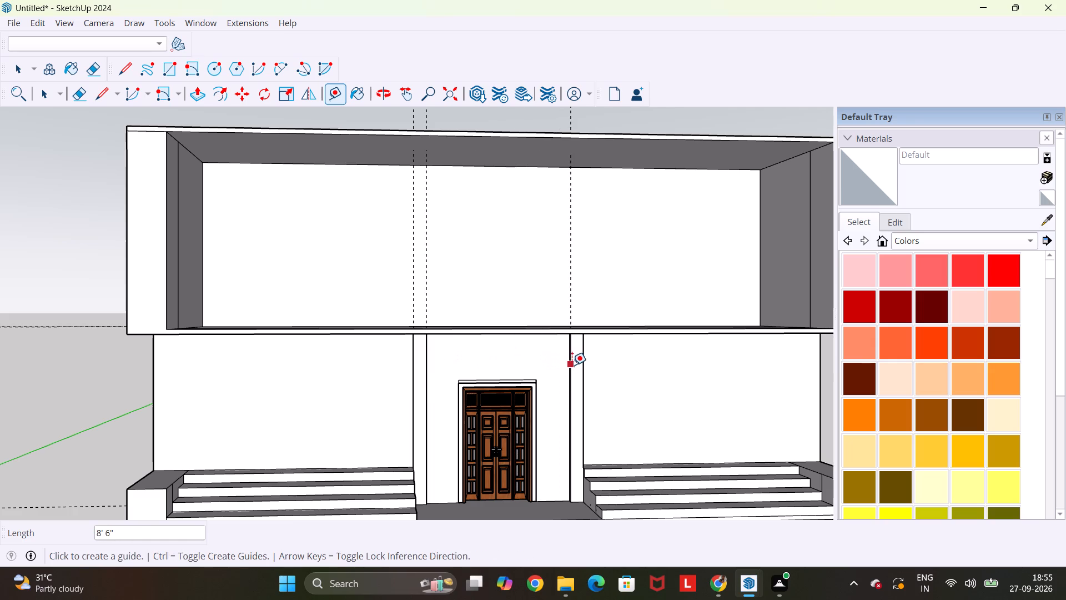
pyautogui.click(570, 363)
pyautogui.click(580, 359)
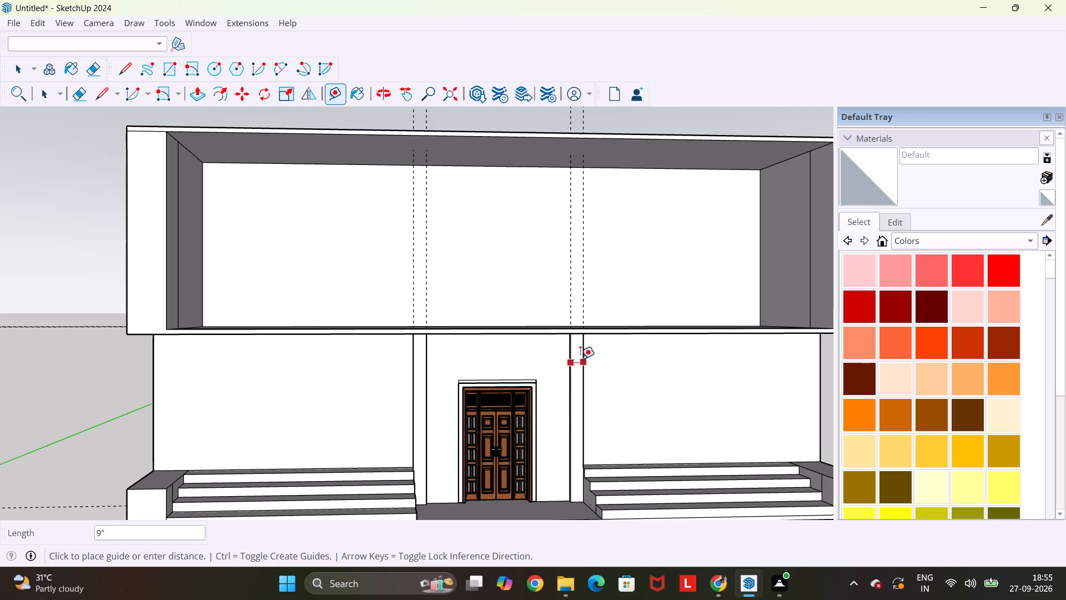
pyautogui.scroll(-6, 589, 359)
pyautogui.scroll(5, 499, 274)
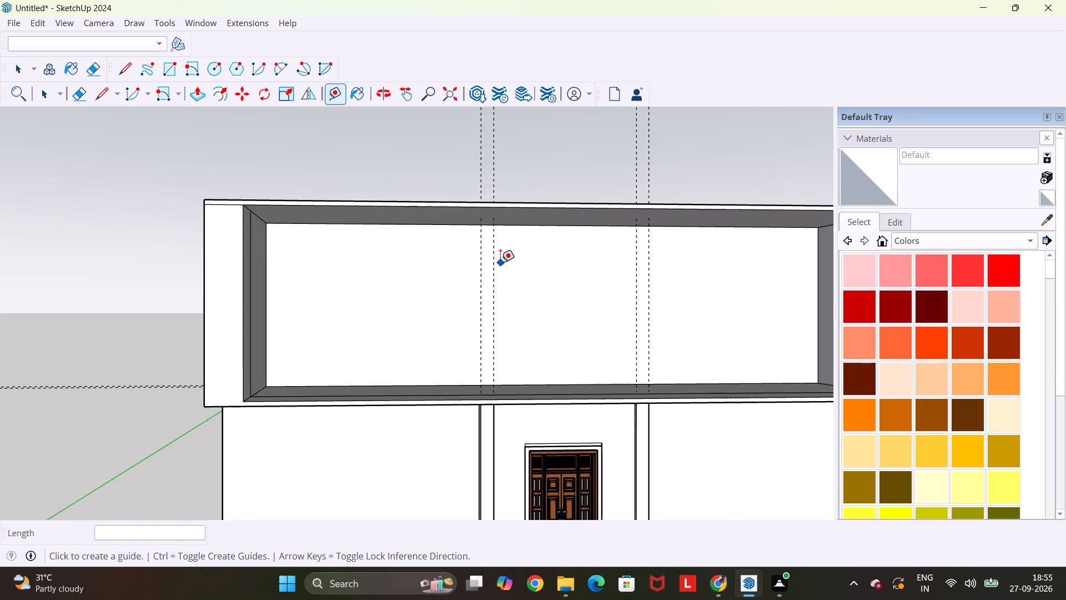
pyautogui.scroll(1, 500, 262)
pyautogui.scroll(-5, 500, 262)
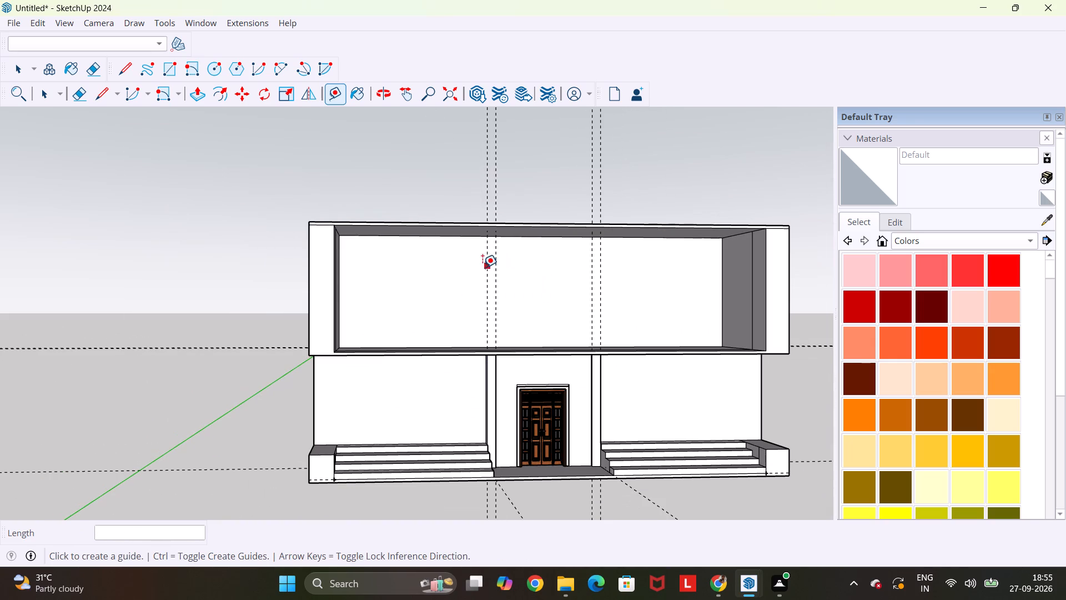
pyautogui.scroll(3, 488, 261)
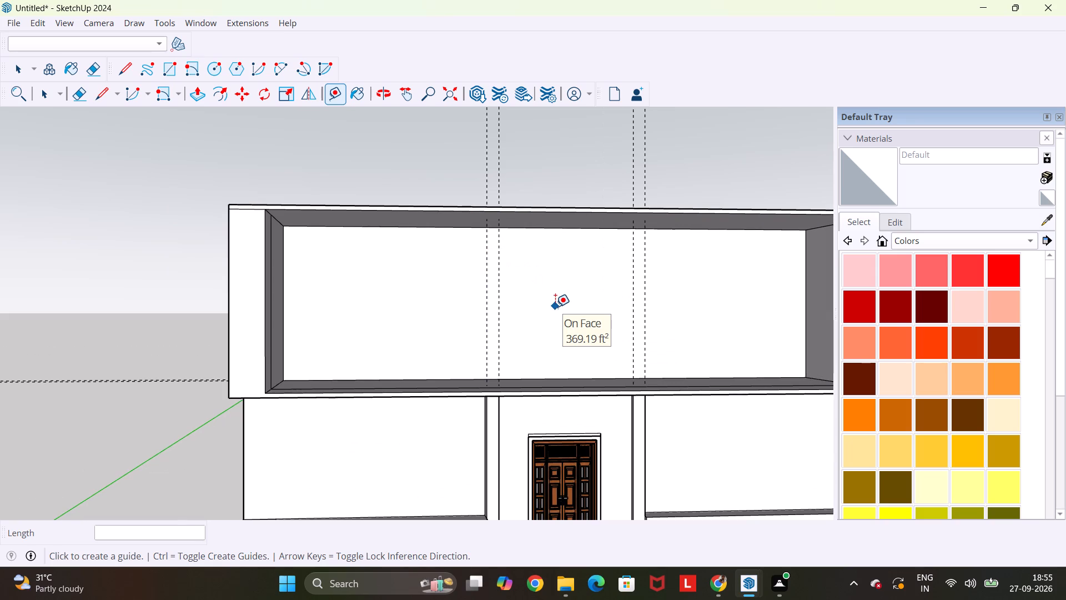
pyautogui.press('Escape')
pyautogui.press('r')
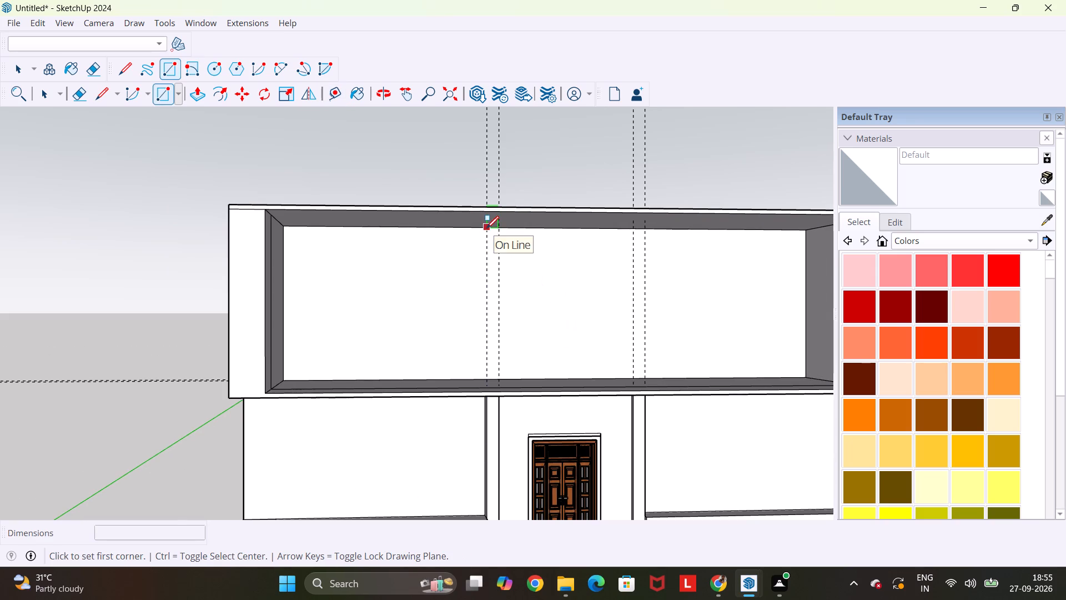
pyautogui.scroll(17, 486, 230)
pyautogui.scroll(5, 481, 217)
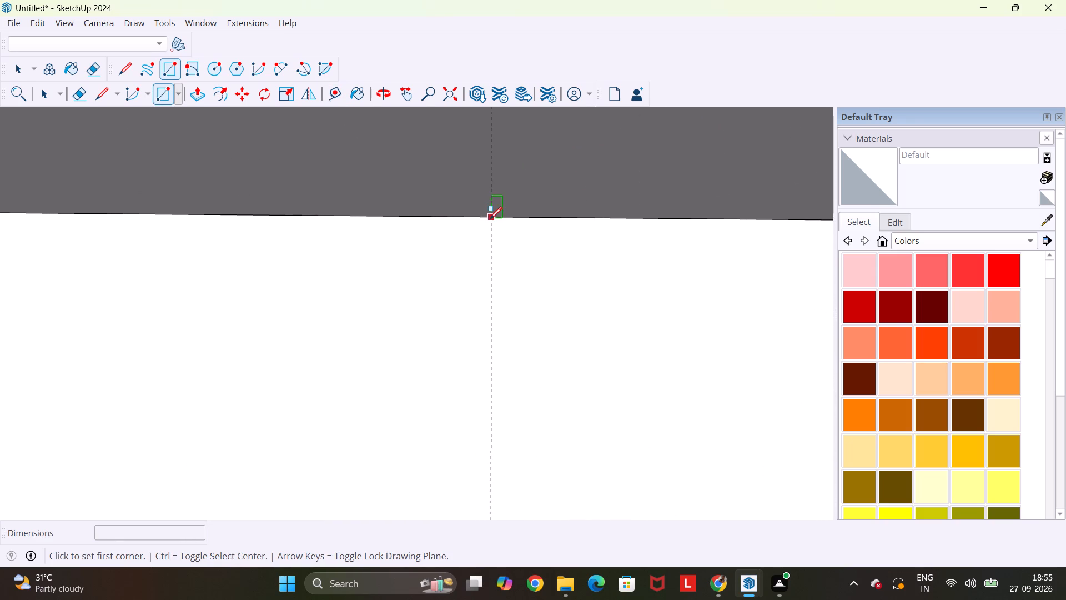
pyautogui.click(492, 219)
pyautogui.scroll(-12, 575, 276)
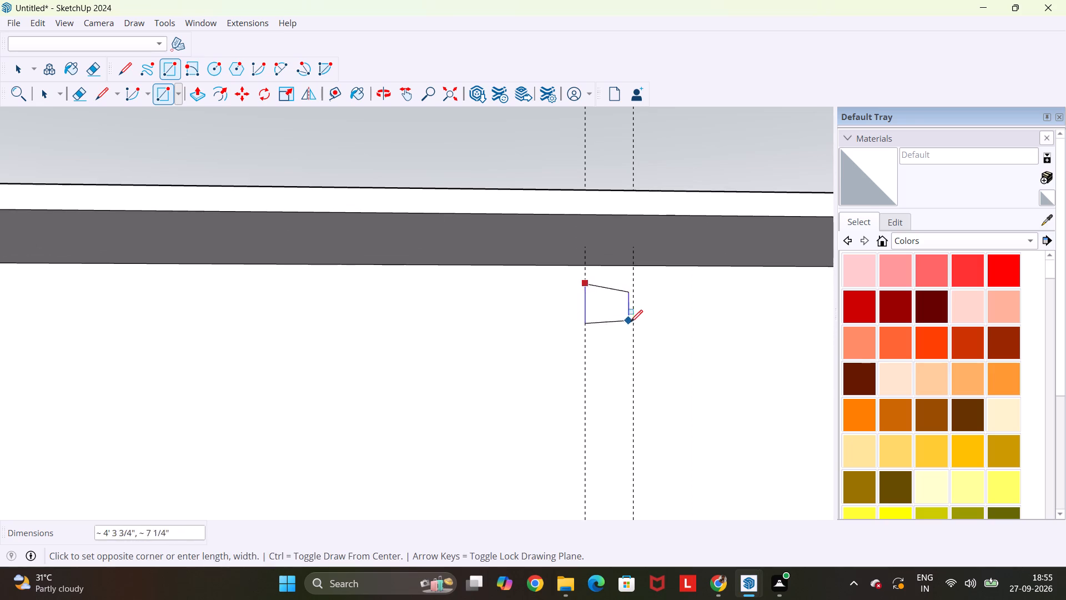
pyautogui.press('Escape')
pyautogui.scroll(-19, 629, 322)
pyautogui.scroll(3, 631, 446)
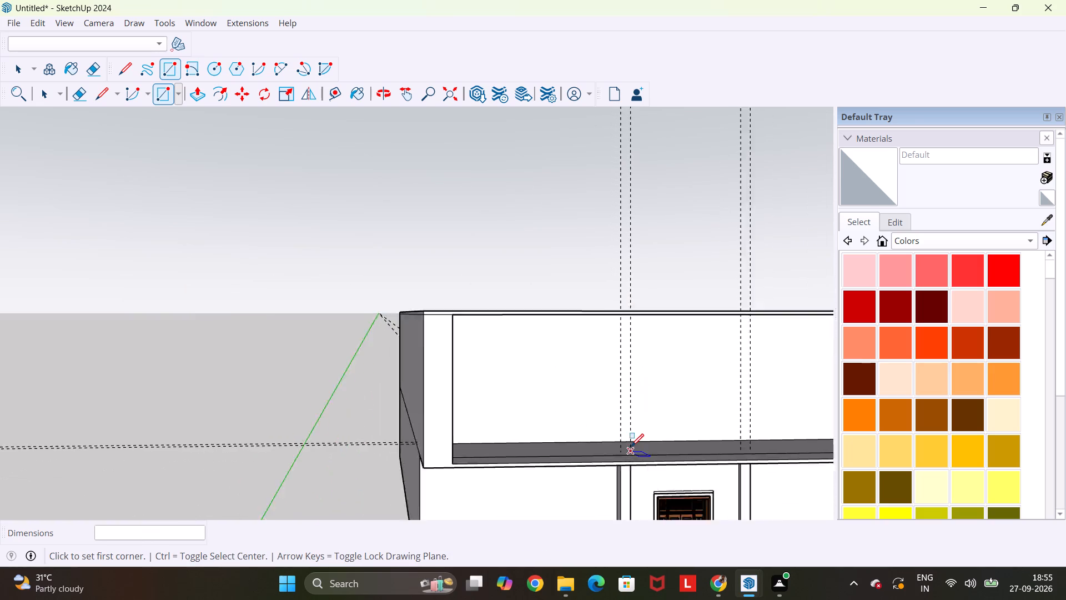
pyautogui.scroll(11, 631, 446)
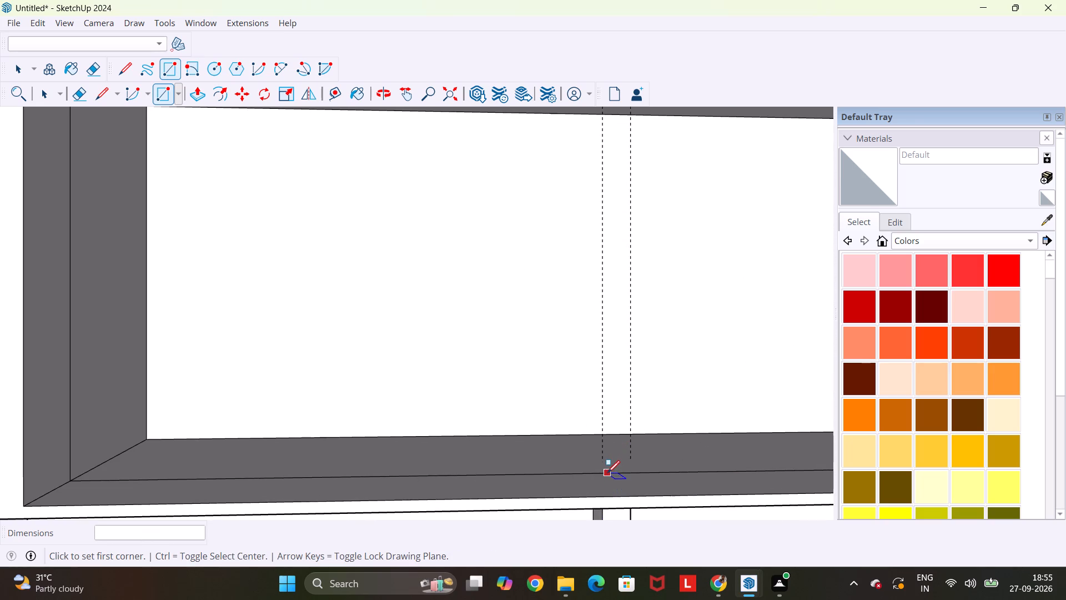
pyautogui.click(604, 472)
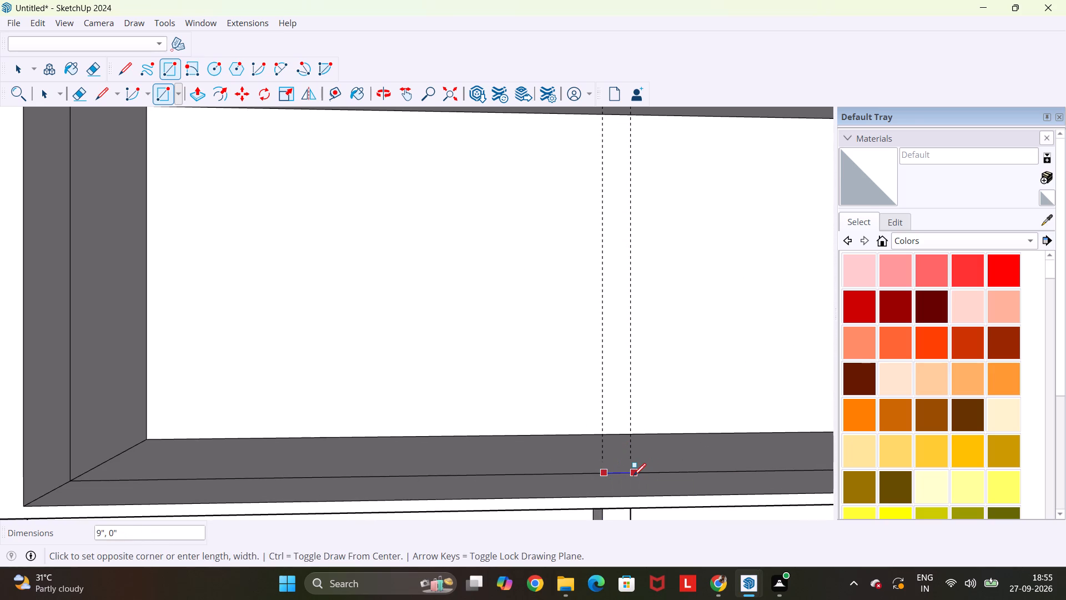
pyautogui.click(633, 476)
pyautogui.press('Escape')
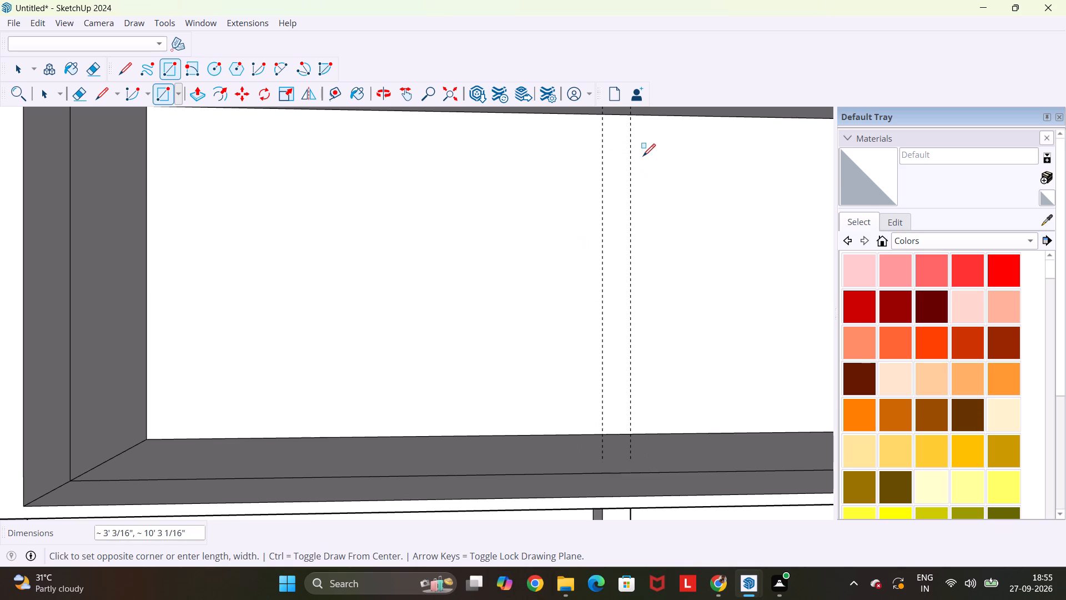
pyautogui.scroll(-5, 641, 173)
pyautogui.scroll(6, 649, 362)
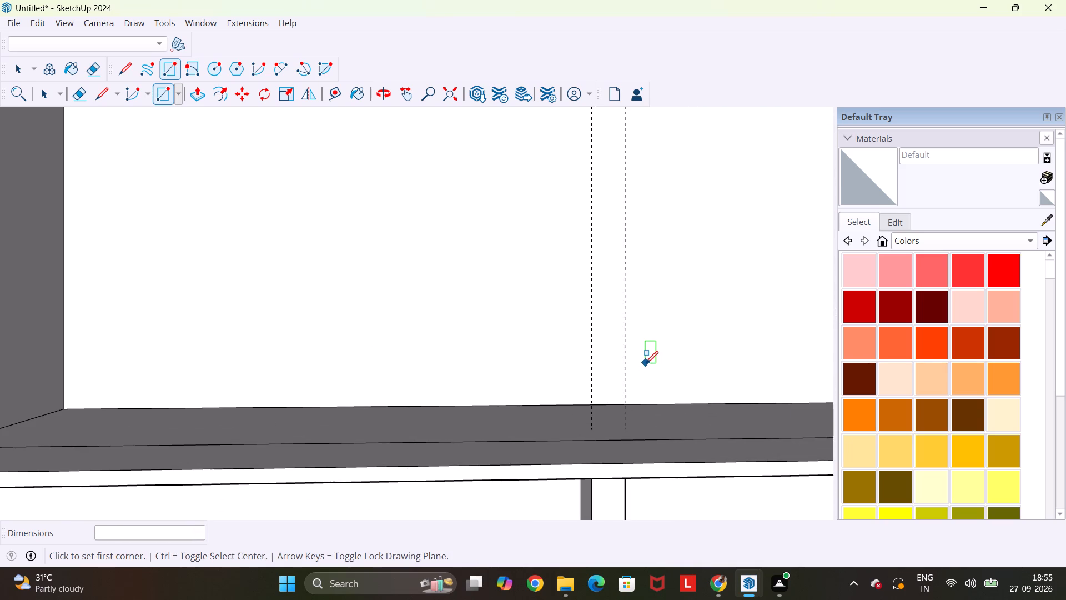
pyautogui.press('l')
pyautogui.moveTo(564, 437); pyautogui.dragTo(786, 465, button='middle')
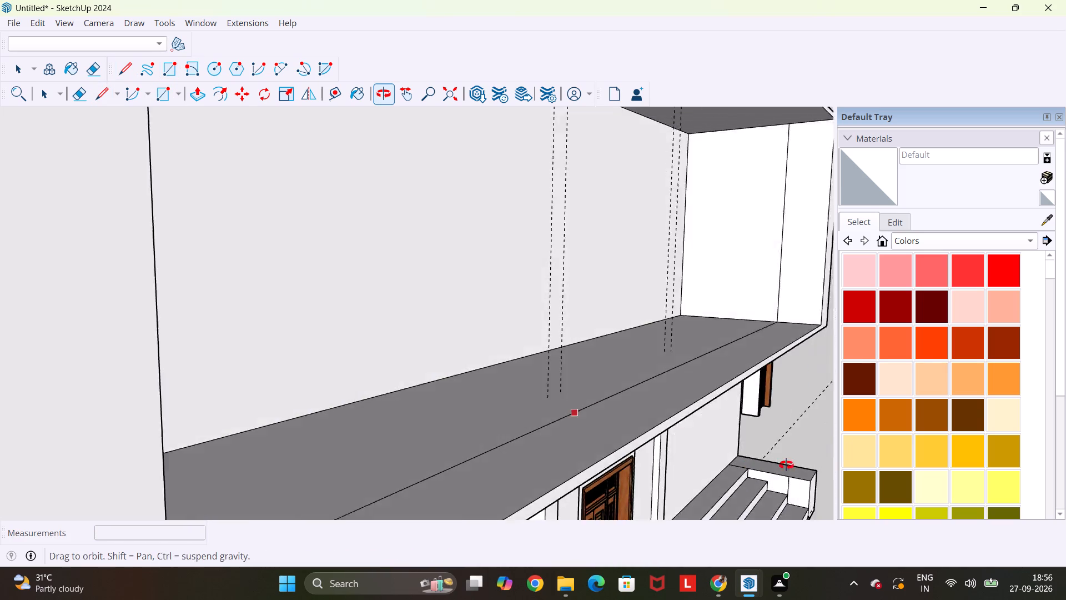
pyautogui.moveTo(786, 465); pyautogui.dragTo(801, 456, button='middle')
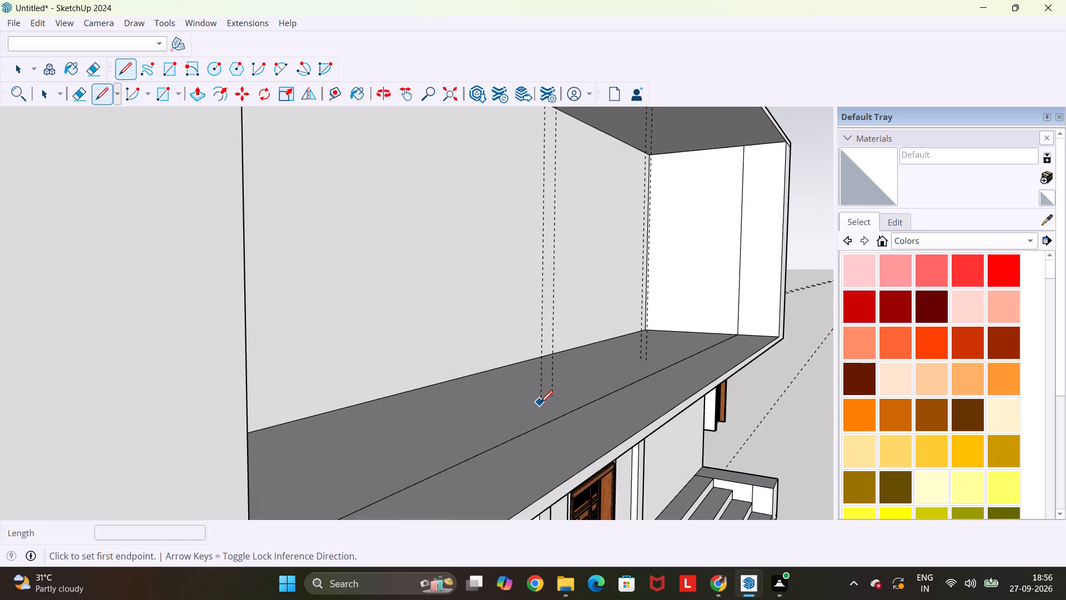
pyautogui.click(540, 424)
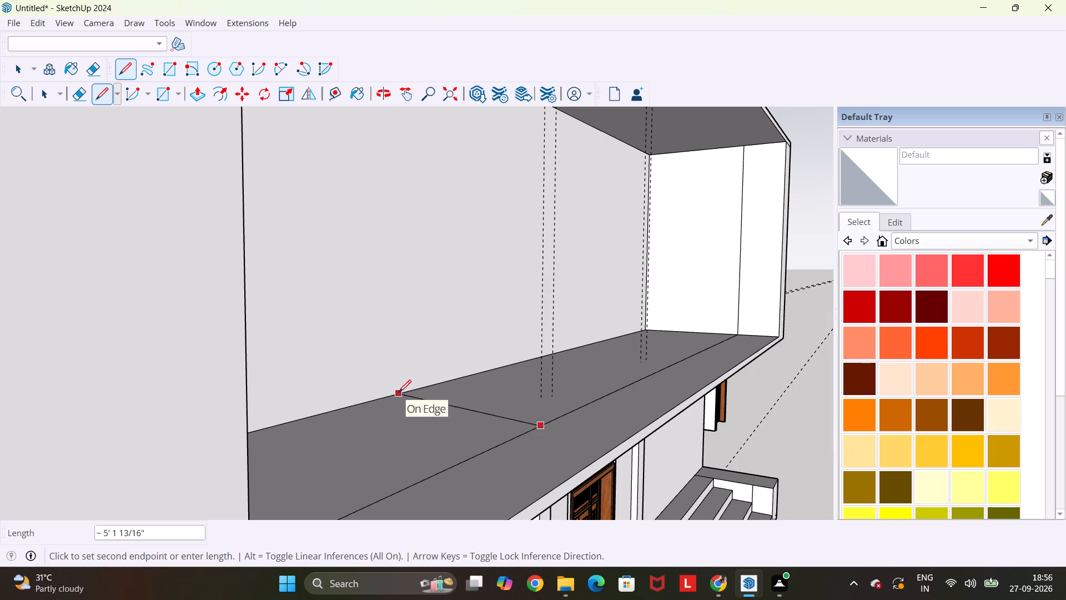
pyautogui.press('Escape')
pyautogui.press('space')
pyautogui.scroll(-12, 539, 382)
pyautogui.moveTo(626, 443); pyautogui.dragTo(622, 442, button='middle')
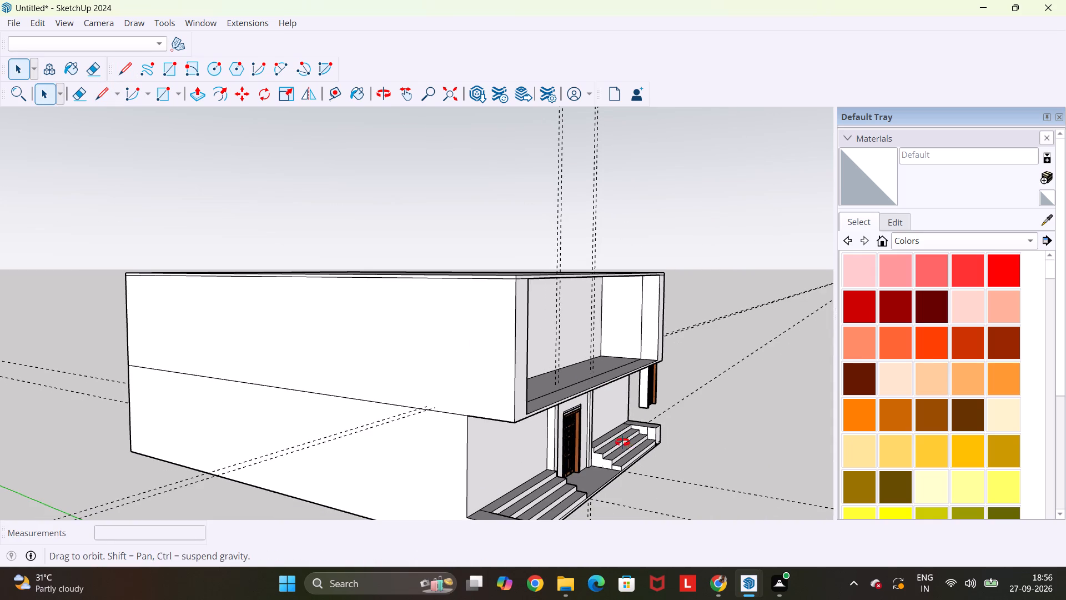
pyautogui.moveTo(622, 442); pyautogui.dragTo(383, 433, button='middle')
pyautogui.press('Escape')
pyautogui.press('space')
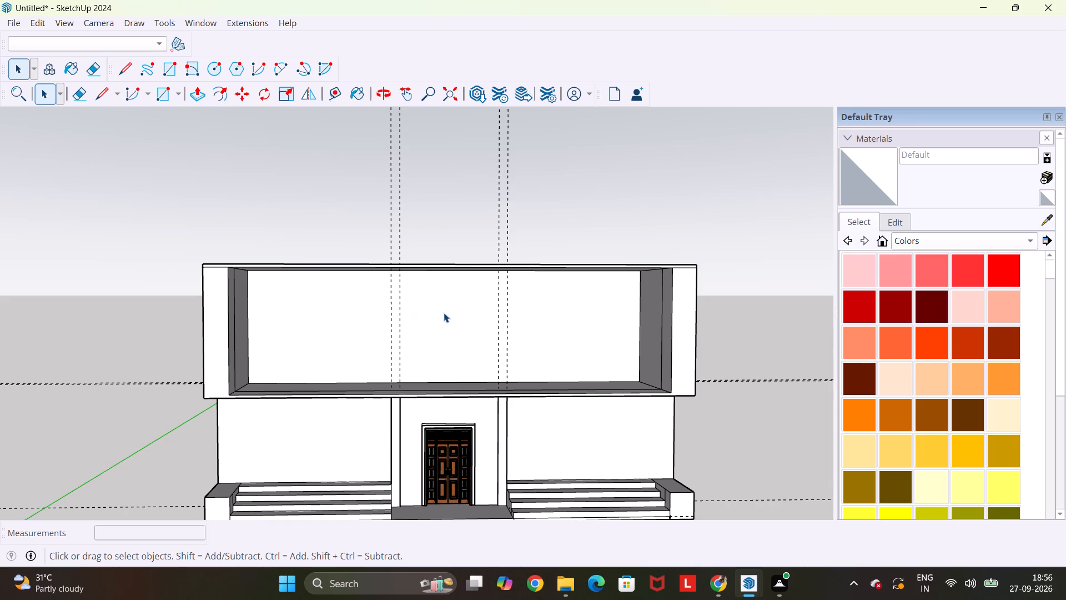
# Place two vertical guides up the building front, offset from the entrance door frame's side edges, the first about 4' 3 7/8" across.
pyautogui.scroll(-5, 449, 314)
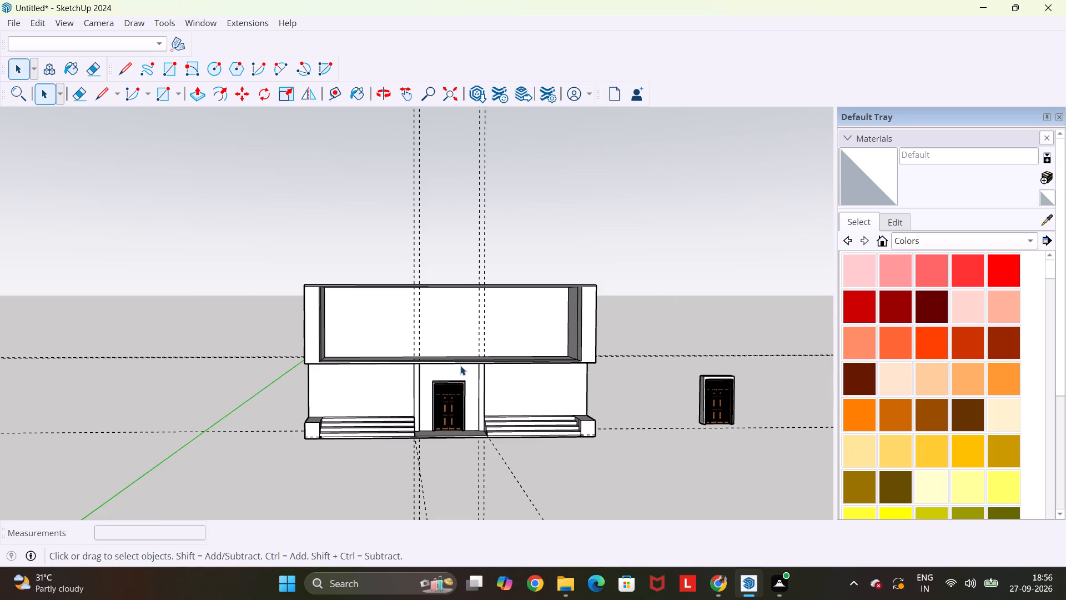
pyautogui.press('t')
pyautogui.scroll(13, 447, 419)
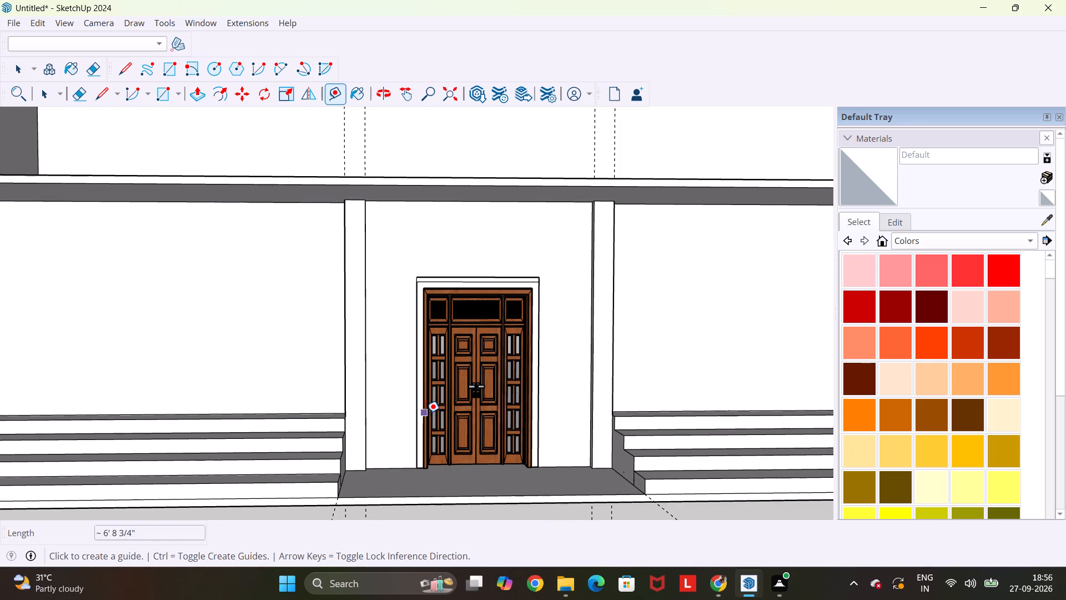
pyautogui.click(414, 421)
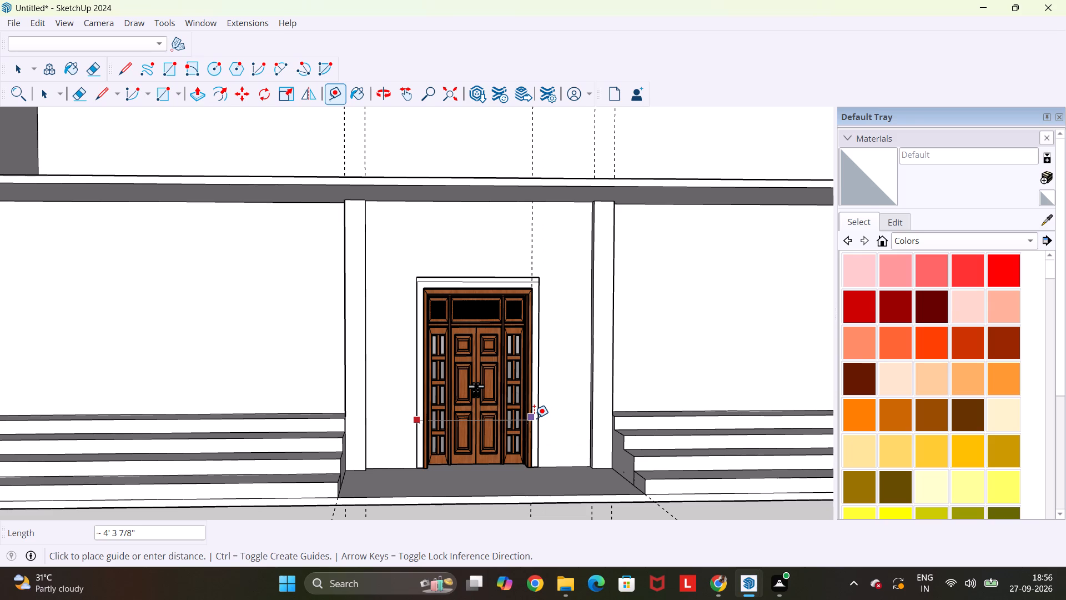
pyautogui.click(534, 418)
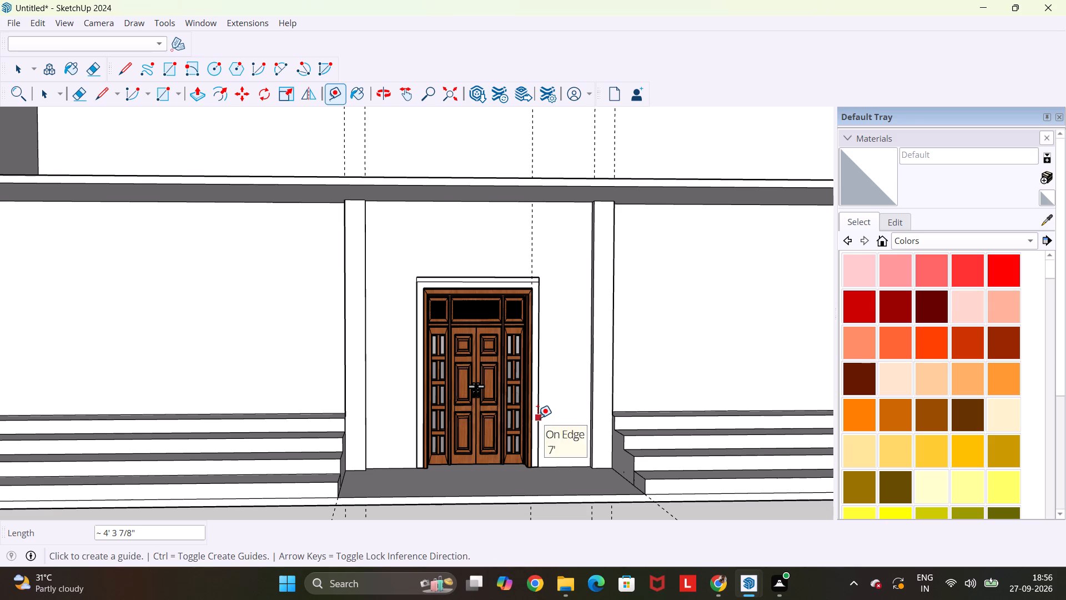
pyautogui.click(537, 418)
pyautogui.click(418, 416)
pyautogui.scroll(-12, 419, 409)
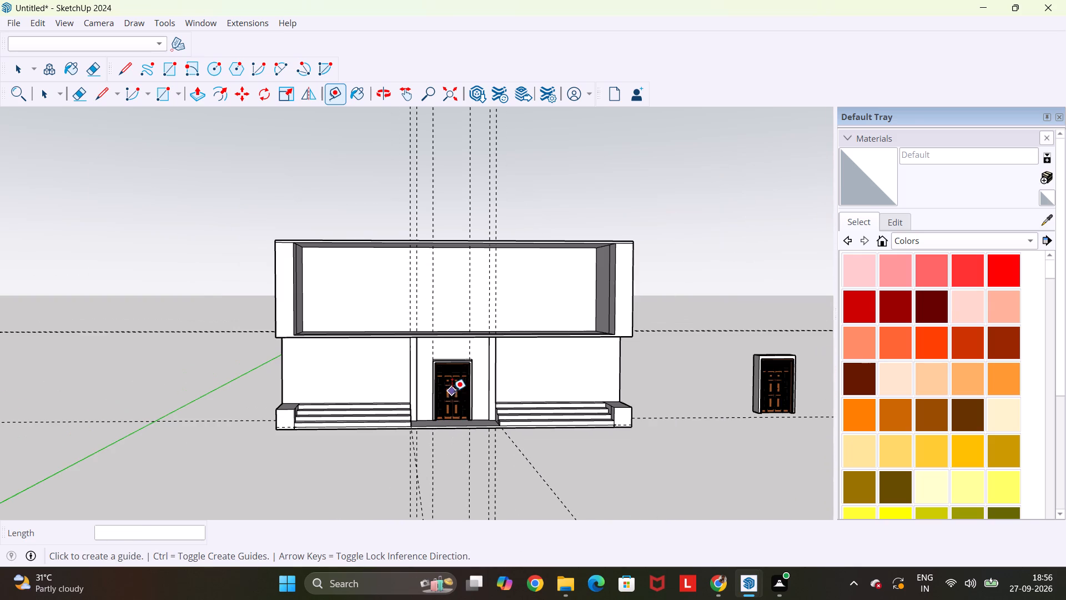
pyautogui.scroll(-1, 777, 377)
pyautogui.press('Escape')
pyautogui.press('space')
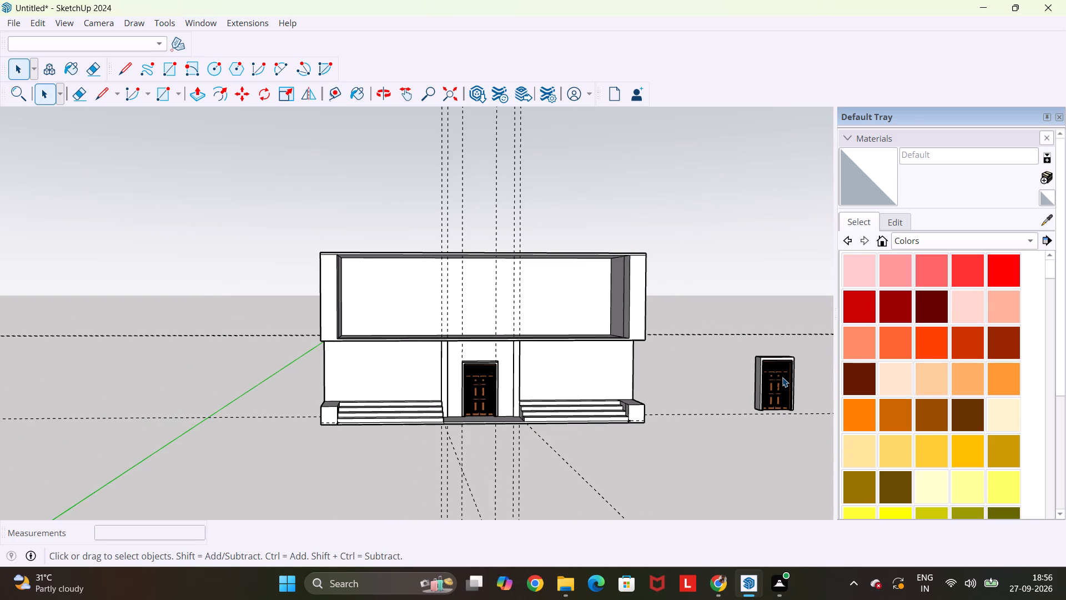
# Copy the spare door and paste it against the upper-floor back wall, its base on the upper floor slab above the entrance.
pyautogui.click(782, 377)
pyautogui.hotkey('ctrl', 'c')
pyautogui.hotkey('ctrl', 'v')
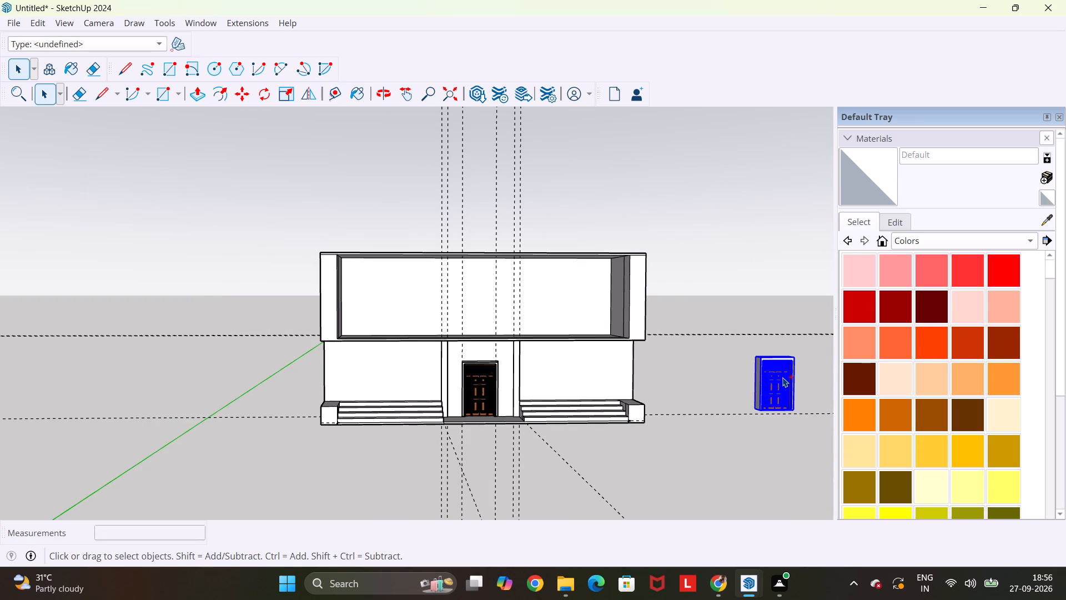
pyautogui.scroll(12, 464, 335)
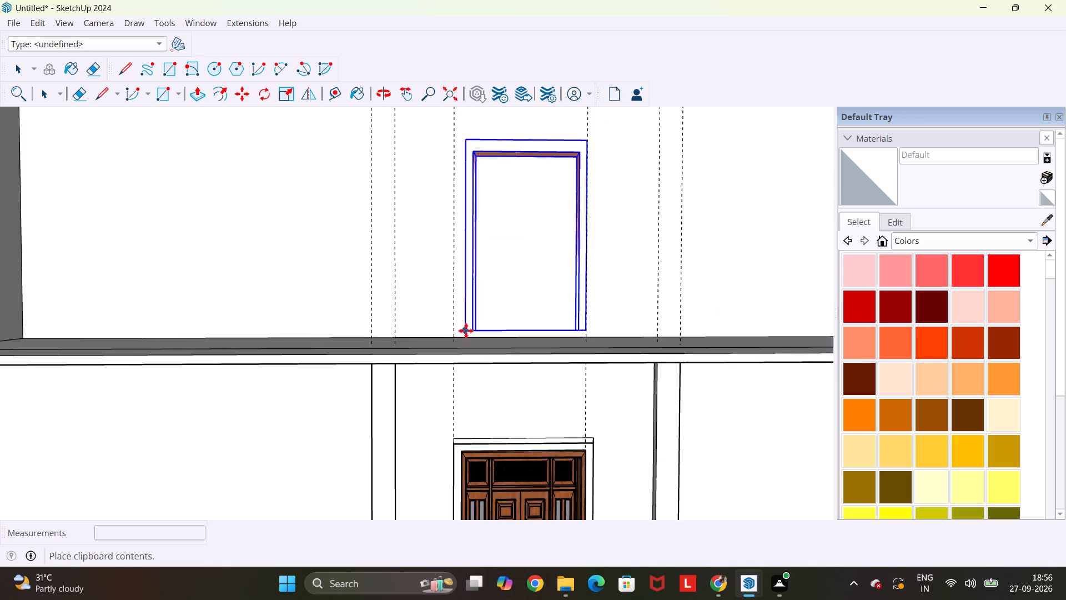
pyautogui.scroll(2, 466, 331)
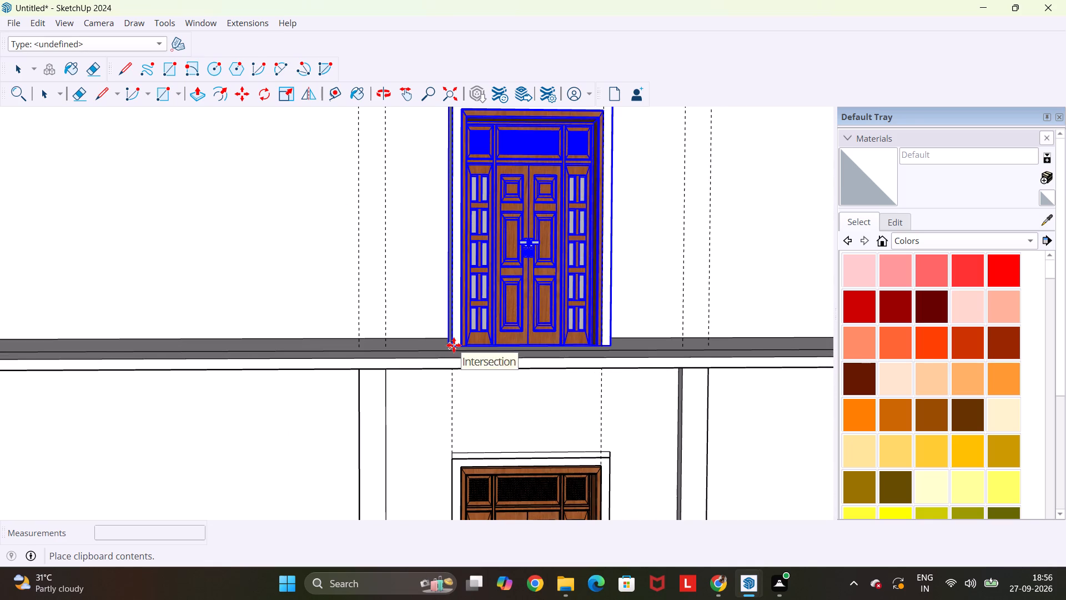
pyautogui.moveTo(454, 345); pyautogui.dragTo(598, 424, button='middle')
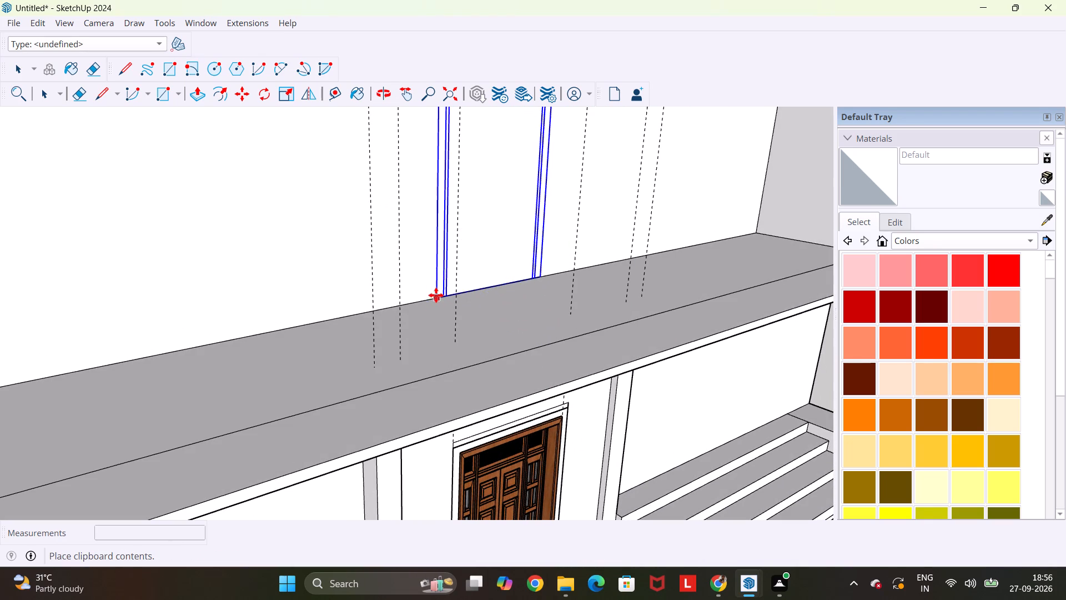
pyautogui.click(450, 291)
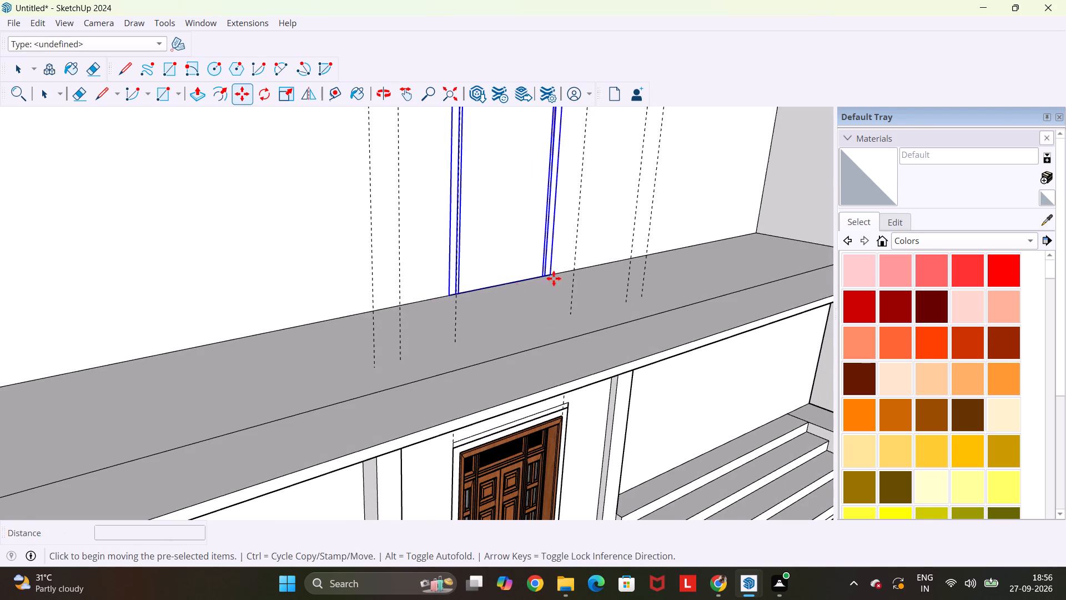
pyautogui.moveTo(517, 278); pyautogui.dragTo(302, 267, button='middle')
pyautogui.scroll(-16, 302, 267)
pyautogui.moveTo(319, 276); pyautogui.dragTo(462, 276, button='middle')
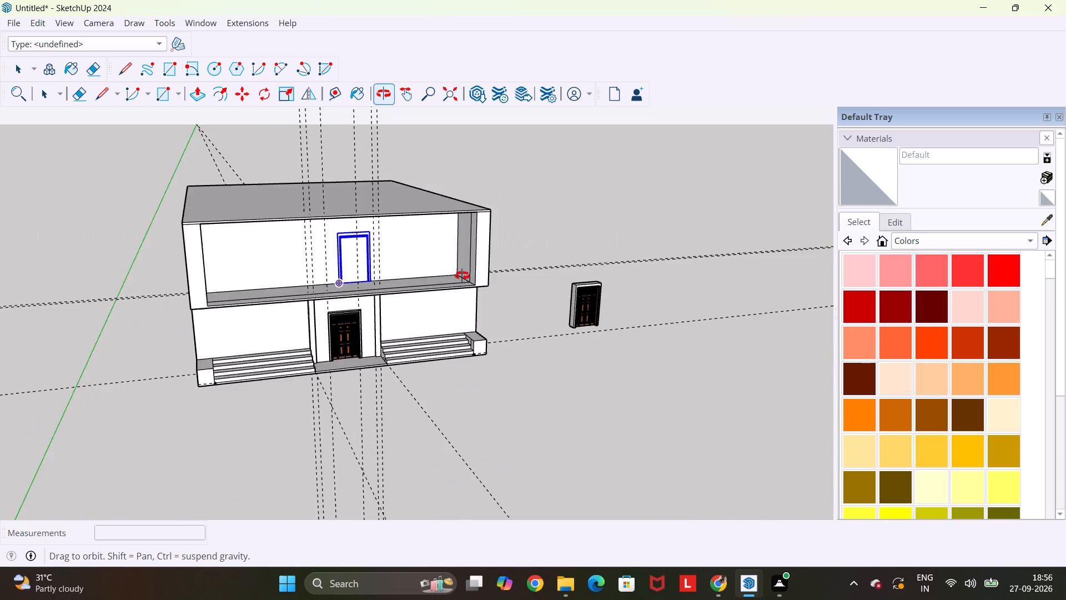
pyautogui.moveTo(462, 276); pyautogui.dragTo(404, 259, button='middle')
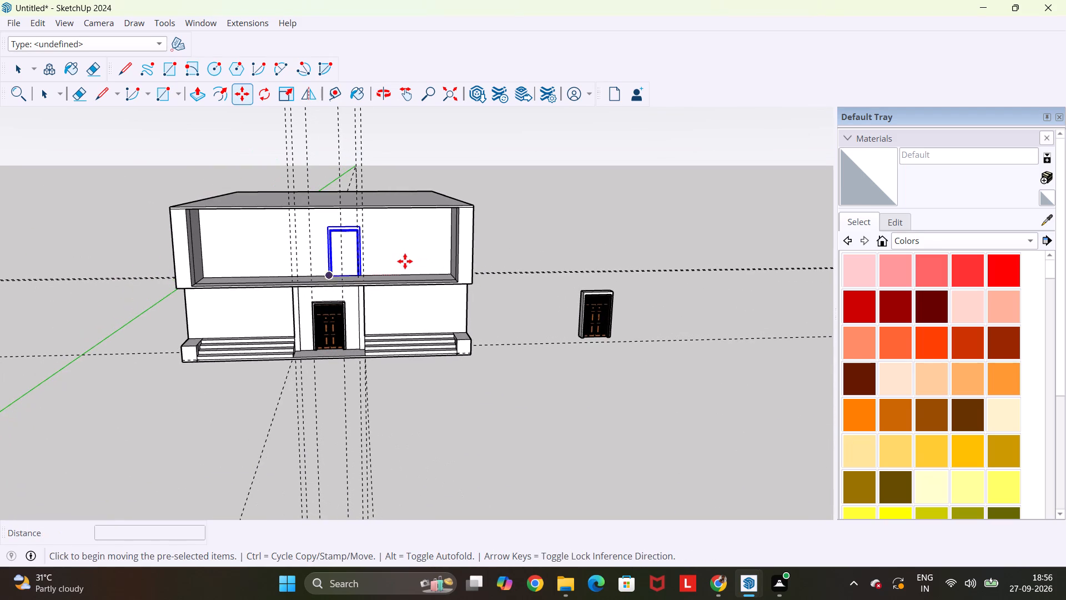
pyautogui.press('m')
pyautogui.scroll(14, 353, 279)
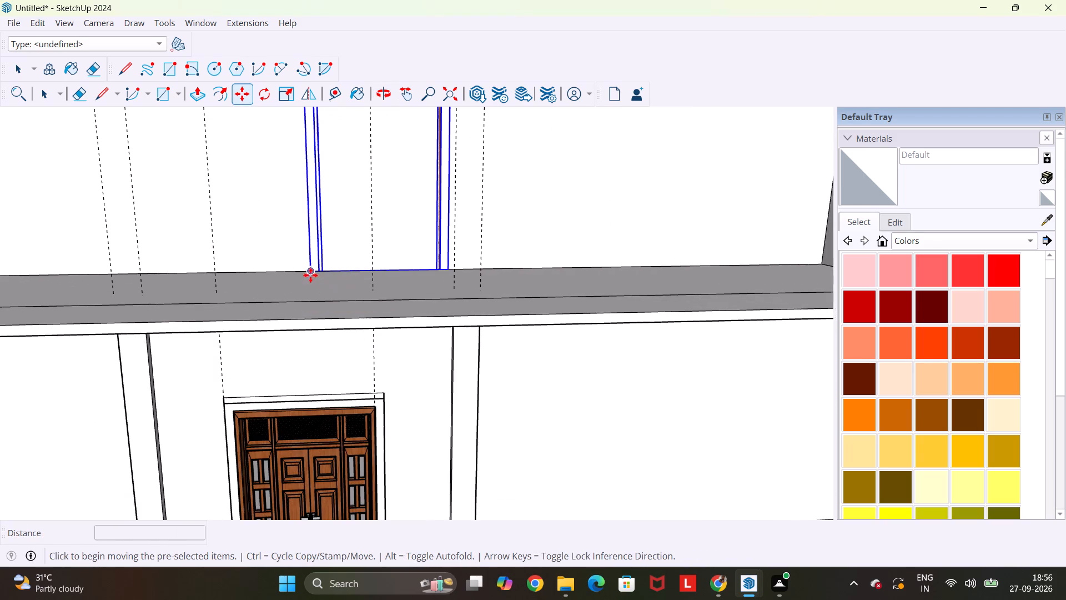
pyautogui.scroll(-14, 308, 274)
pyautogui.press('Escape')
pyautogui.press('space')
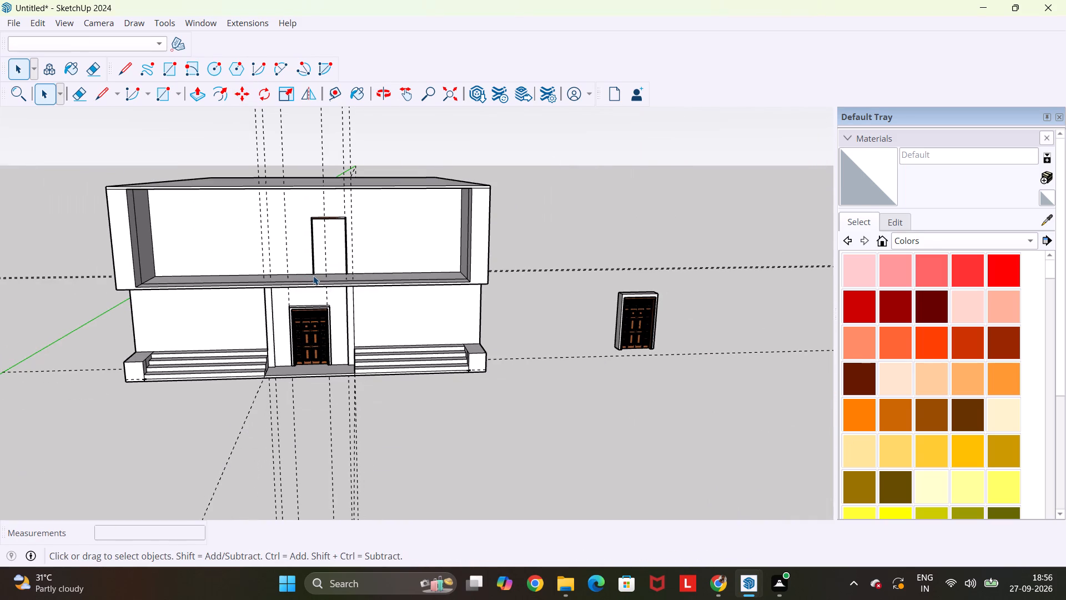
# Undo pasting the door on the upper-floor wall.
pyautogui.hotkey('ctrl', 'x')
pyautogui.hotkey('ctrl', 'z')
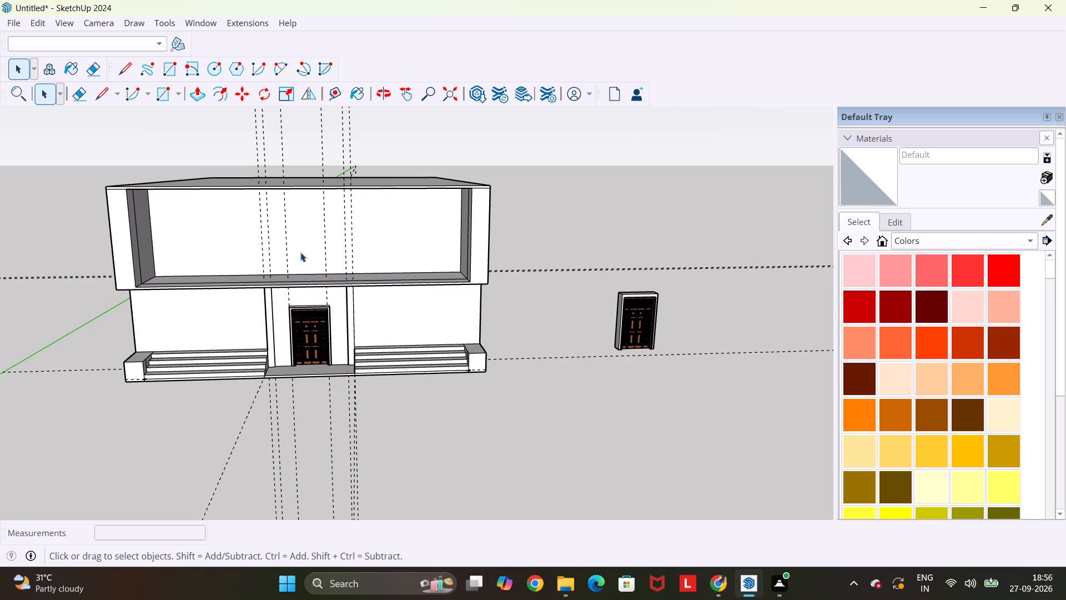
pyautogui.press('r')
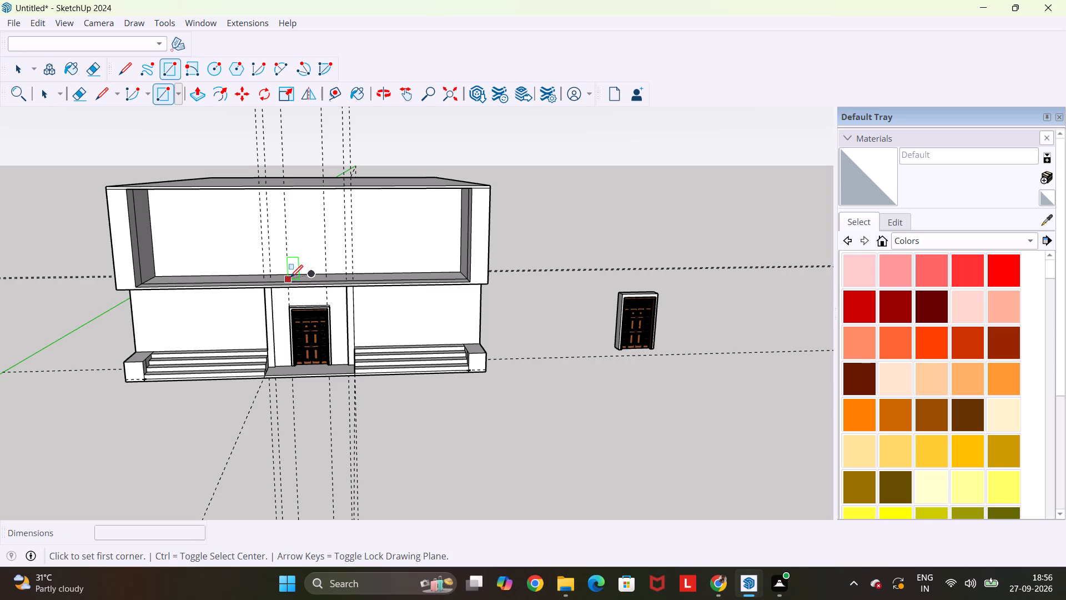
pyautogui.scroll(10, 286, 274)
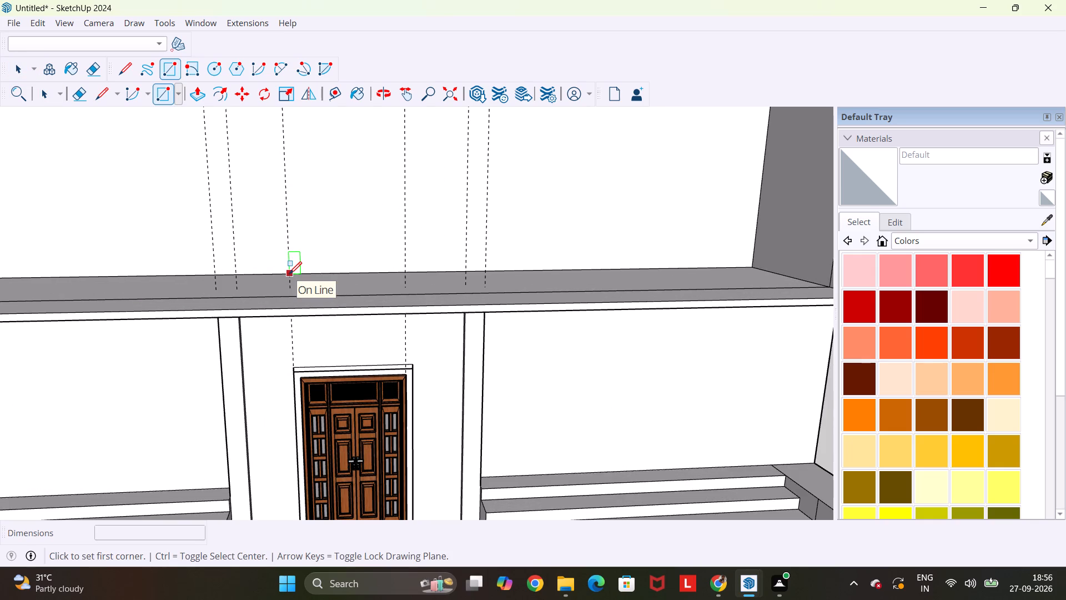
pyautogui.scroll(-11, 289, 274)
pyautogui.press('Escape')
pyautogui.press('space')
# Measure the width across the base of the entrance door.
pyautogui.scroll(2, 300, 354)
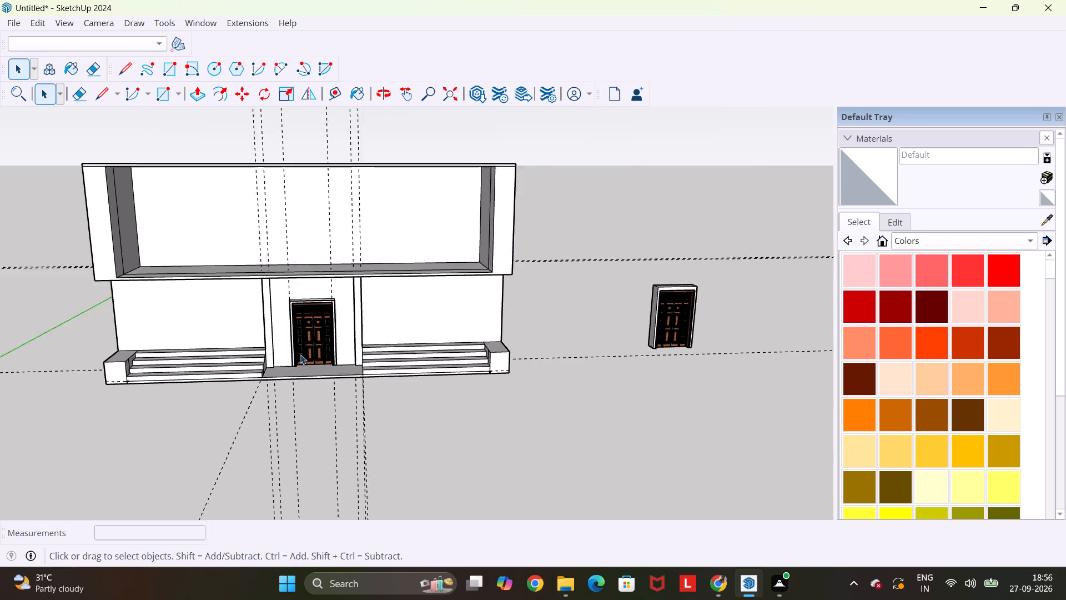
pyautogui.scroll(10, 300, 354)
pyautogui.press('t')
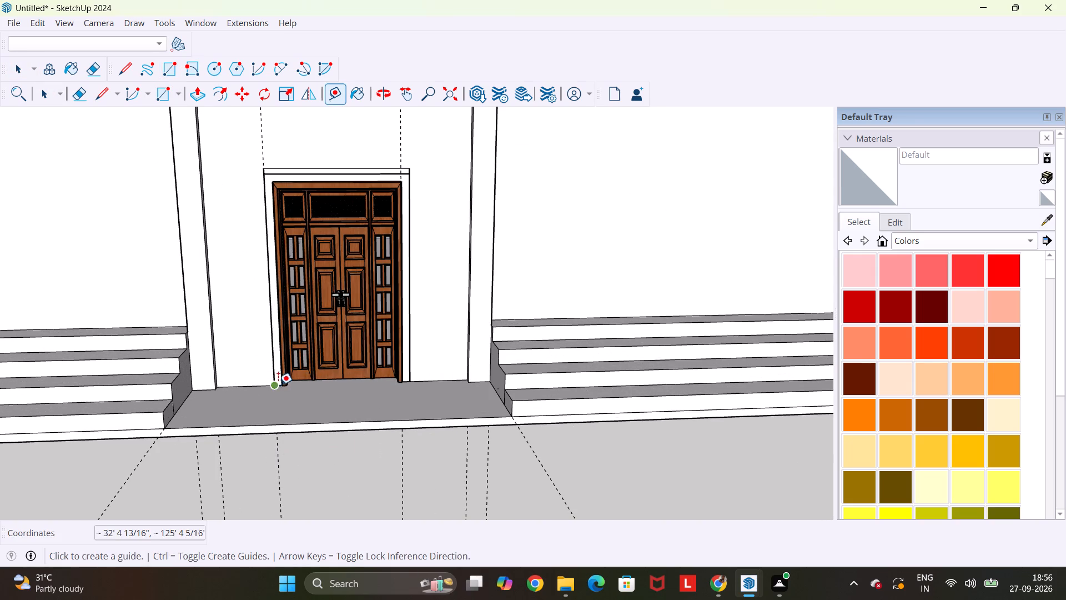
pyautogui.click(281, 387)
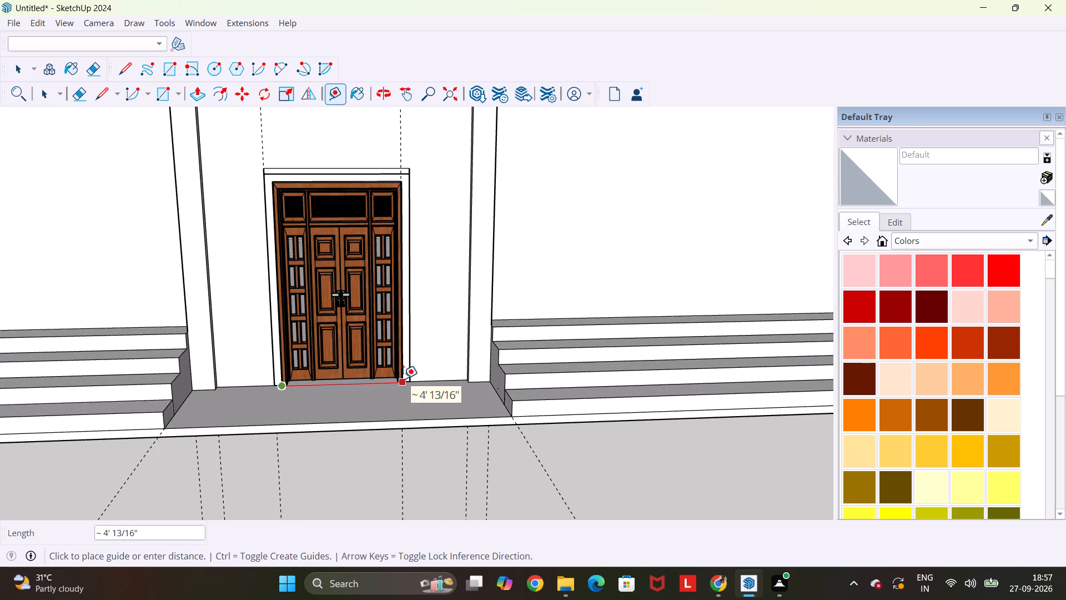
pyautogui.press('Escape')
pyautogui.press('space')
# Undo the vertical guides, the spare door copy and the scaling and placement of the entrance door, back to the empty entrance opening.
pyautogui.scroll(-13, 358, 342)
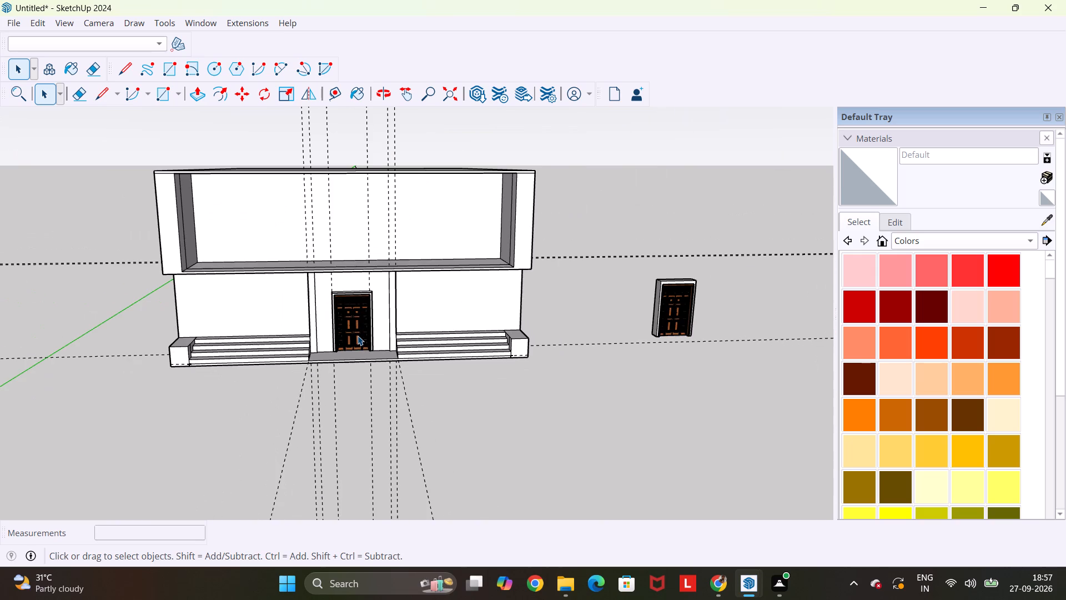
pyautogui.click(358, 336)
pyautogui.hotkey('ctrl', 'z')
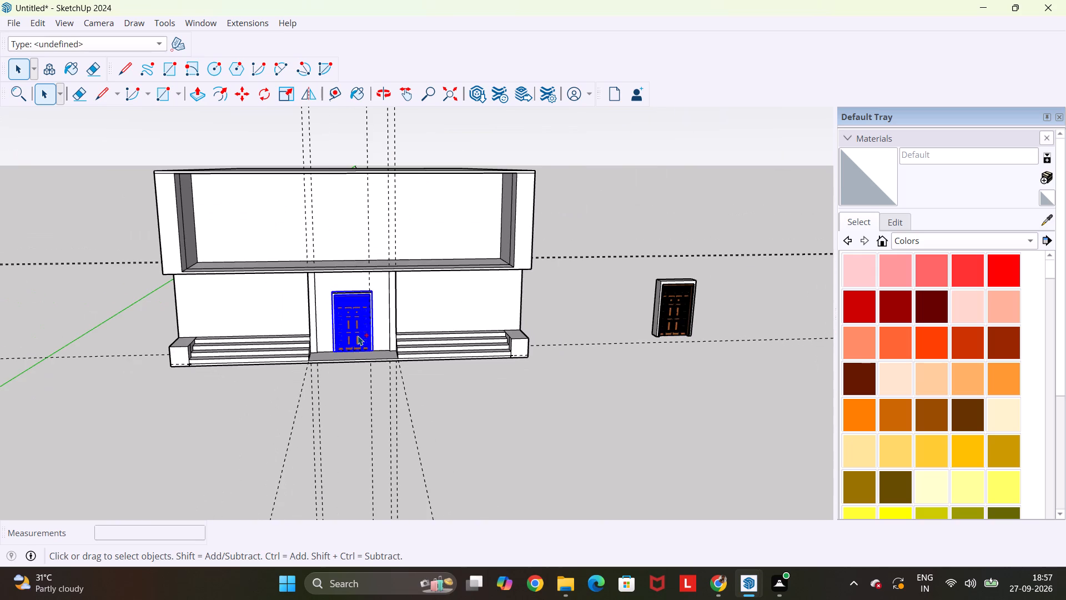
pyautogui.hotkey('ctrl', 'z')
pyautogui.hotkey('ctrl', 'z')
pyautogui.hotkey('ctrl', 'z')
pyautogui.hotkey('ctrl', 'z')
pyautogui.hotkey('ctrl', 'z')
pyautogui.hotkey('ctrl', 'z')
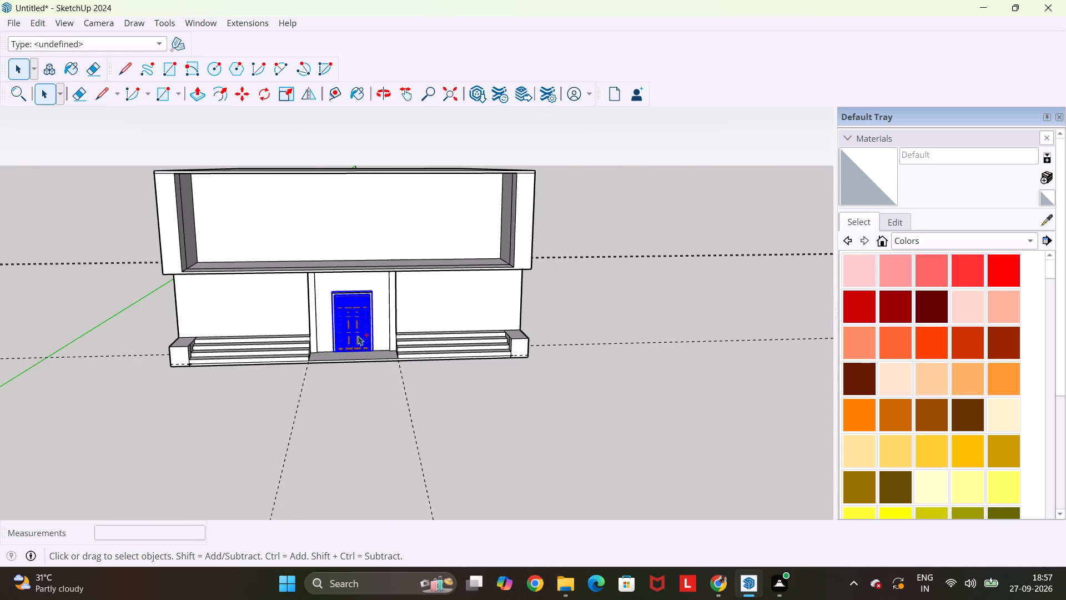
pyautogui.hotkey('ctrl', 'z')
pyautogui.hotkey('ctrl', 'z')
pyautogui.hotkey('ctrl', 'z')
pyautogui.hotkey('ctrl', 'z')
pyautogui.hotkey('ctrl', 'z')
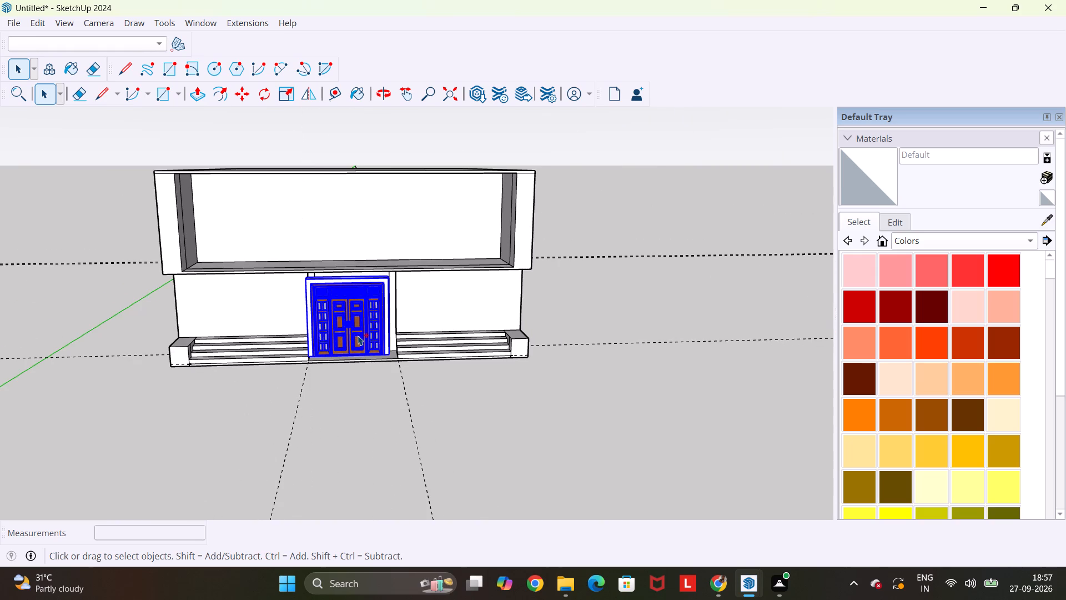
# Measure the width of the empty entrance opening between its bottom corners.
pyautogui.scroll(5, 341, 313)
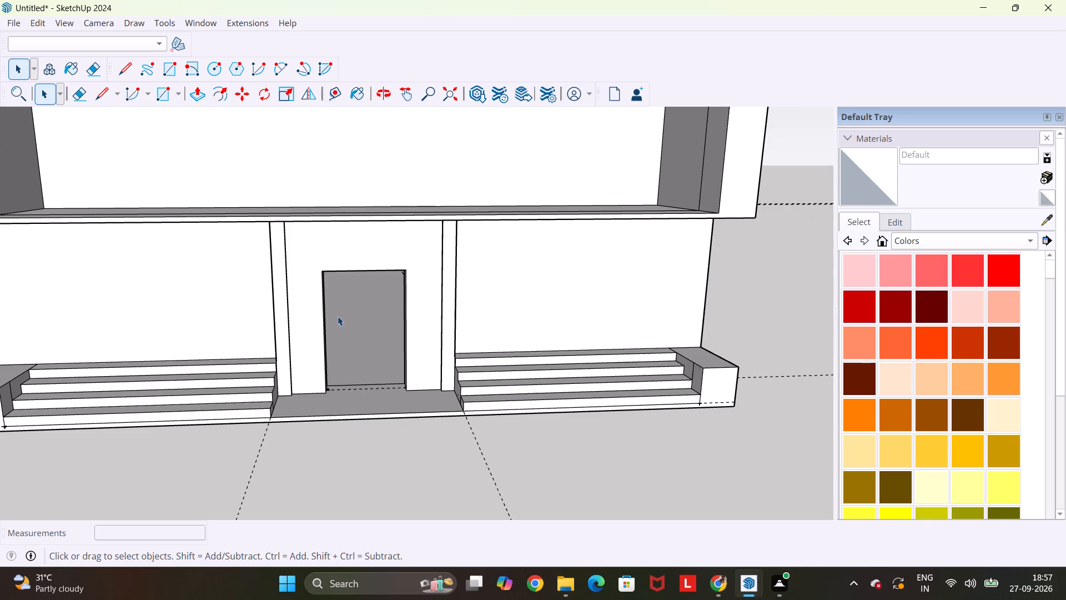
pyautogui.press('t')
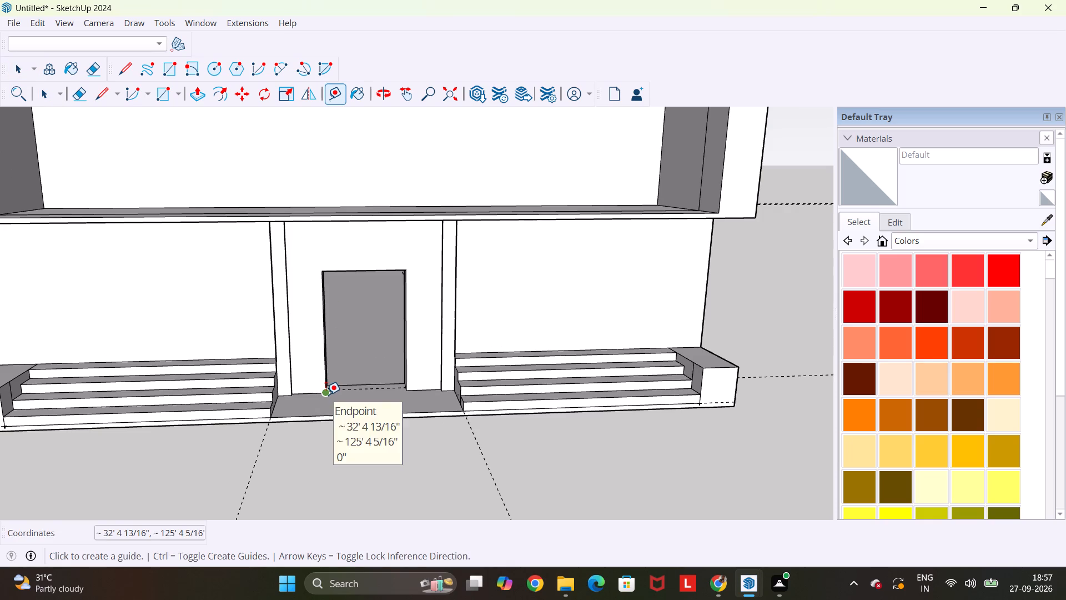
pyautogui.click(326, 394)
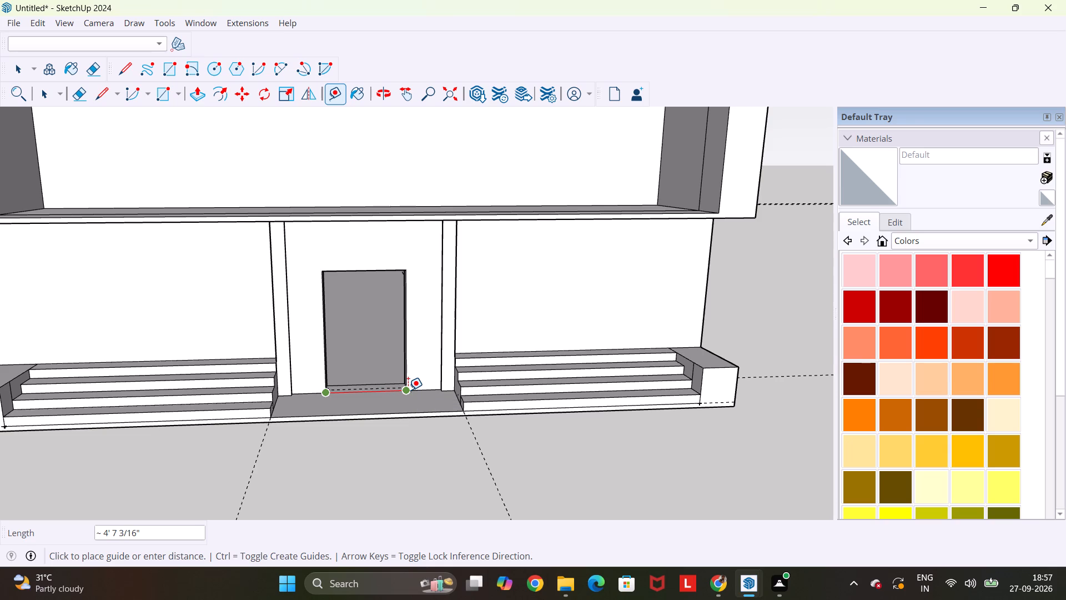
pyautogui.press('Escape')
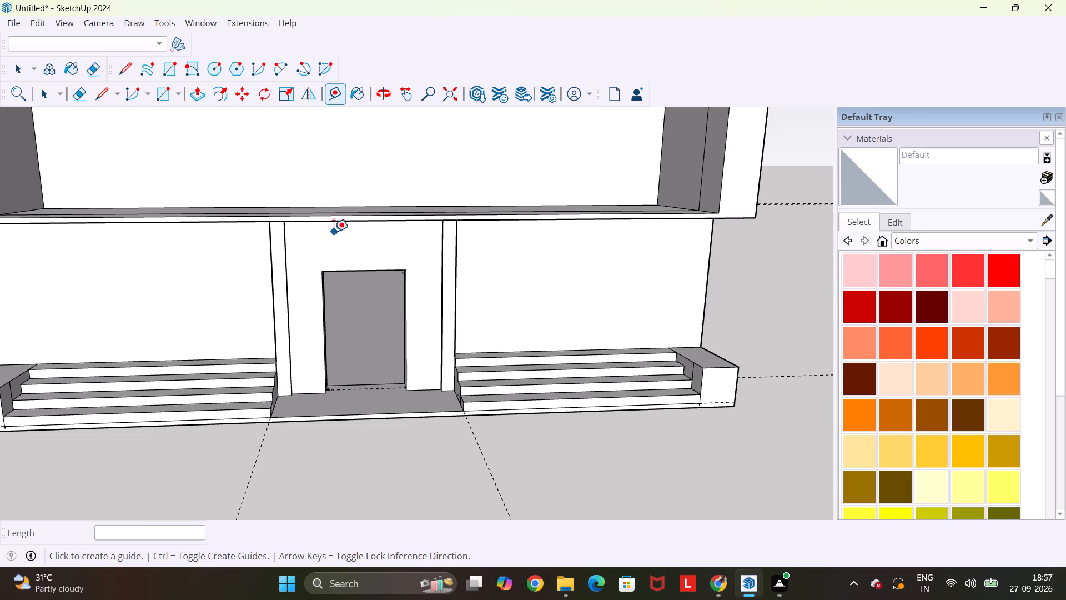
# Draw a 3' vertical line from the entrance opening's upper left corner up to the underside of the upper-floor slab.
pyautogui.press('l')
pyautogui.scroll(5, 325, 281)
pyautogui.click(308, 244)
pyautogui.scroll(-2, 306, 241)
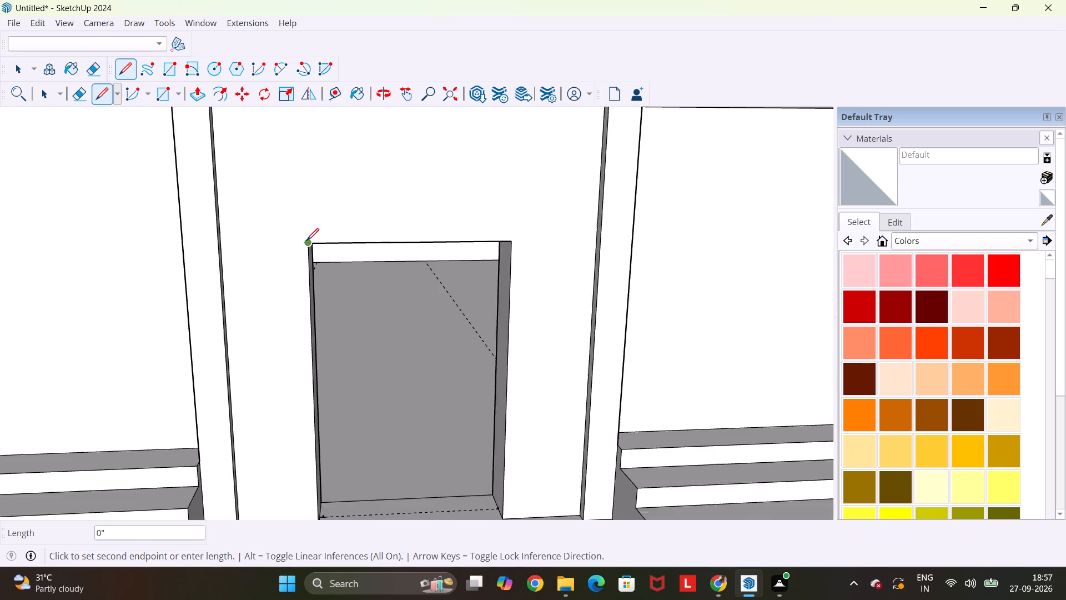
pyautogui.scroll(-9, 306, 241)
pyautogui.scroll(-3, 310, 132)
pyautogui.scroll(5, 309, 124)
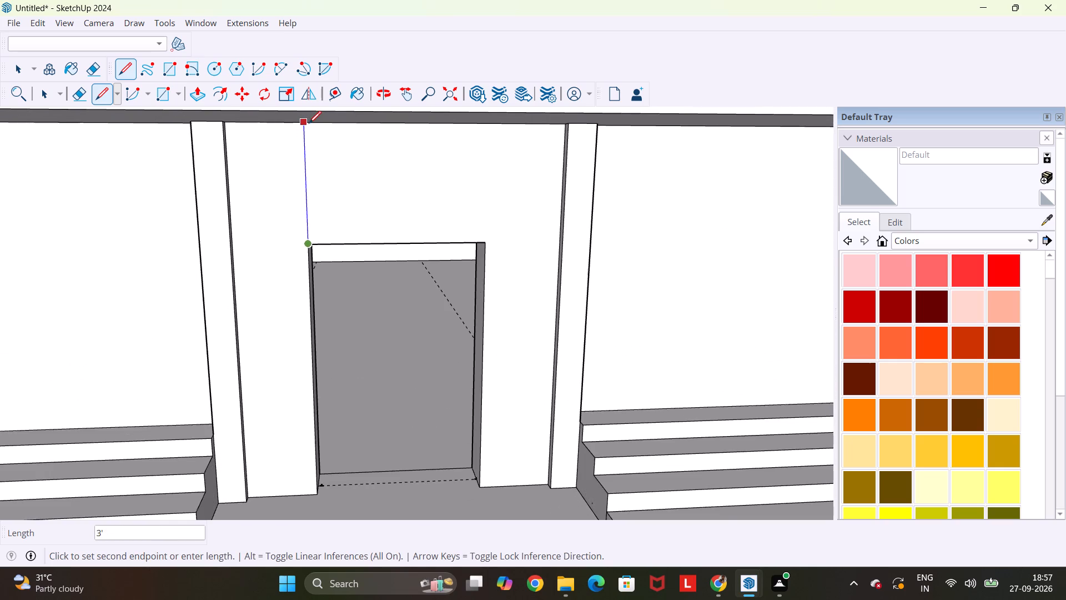
pyautogui.click(309, 123)
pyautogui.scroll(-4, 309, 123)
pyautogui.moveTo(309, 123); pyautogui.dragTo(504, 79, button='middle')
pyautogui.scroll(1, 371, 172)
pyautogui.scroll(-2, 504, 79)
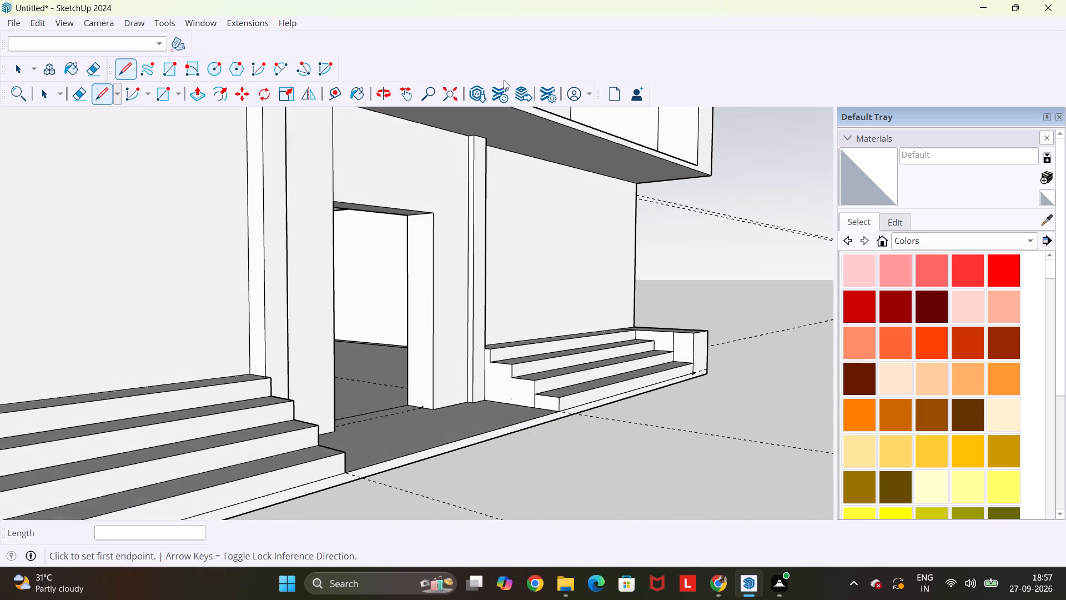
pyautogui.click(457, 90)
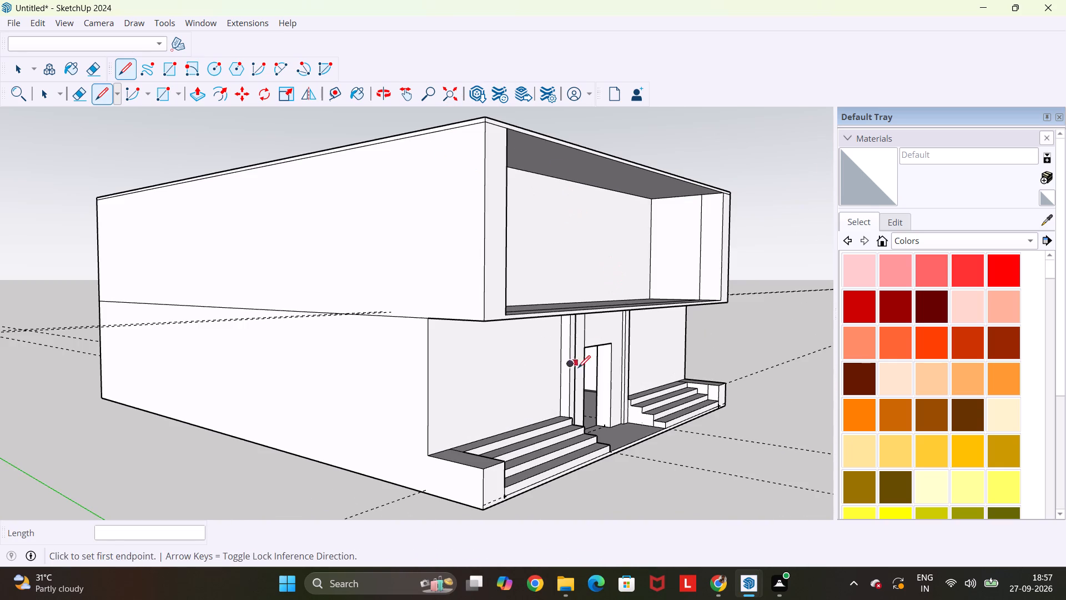
# Extend the entrance's left vertical line 3' 6" across the upper slab's underside to the front, and up the slab's front face.
pyautogui.scroll(3, 614, 324)
pyautogui.moveTo(614, 322); pyautogui.dragTo(561, 189, button='middle')
pyautogui.scroll(5, 560, 203)
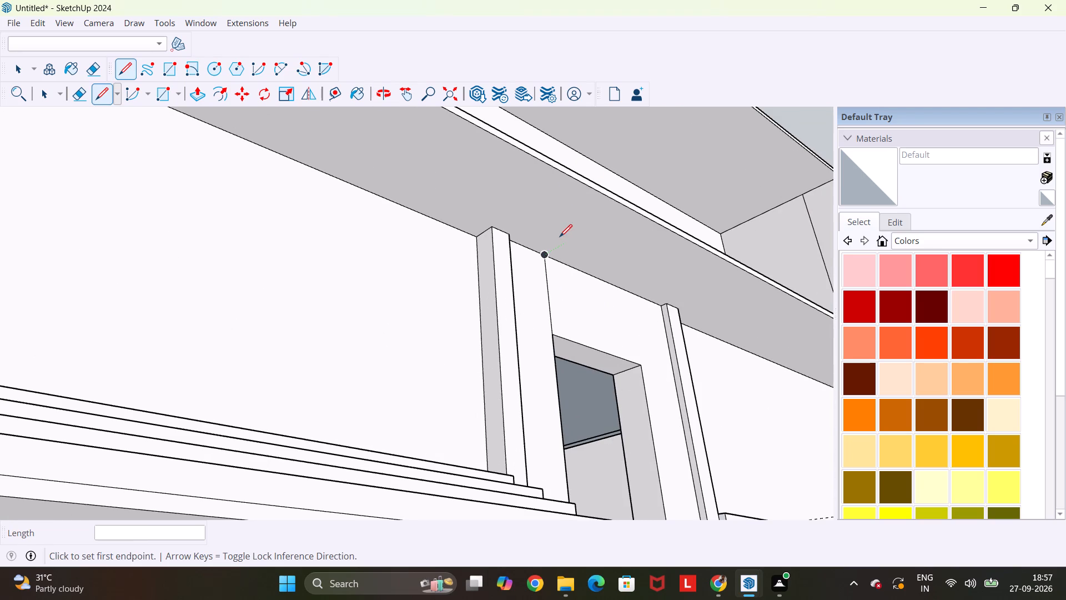
pyautogui.click(546, 256)
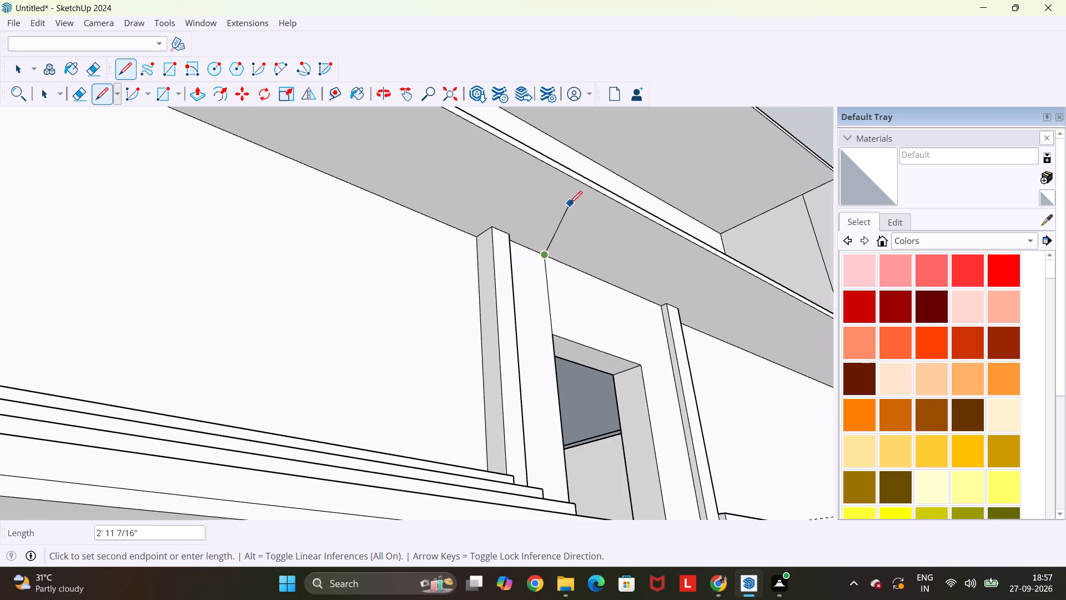
pyautogui.click(628, 210)
pyautogui.scroll(1, 633, 207)
pyautogui.moveTo(633, 207); pyautogui.dragTo(498, 336, button='middle')
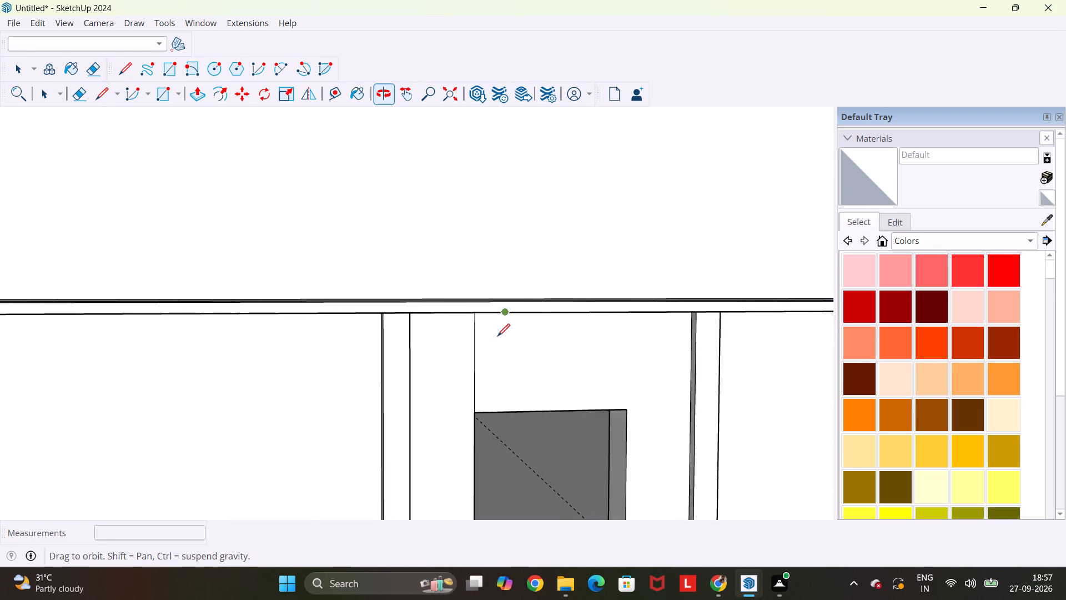
pyautogui.scroll(3, 497, 334)
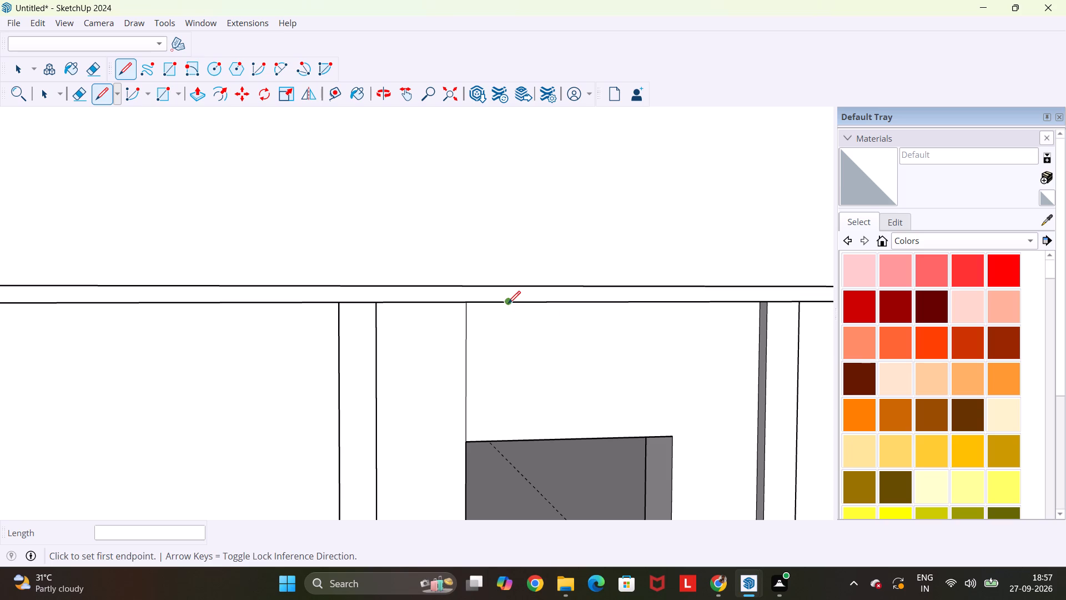
pyautogui.click(507, 303)
pyautogui.click(508, 288)
# Continue the left line across the upper-floor slab's top to the back wall, with a 2' segment and a 5' segment.
pyautogui.moveTo(516, 272); pyautogui.dragTo(512, 291, button='middle')
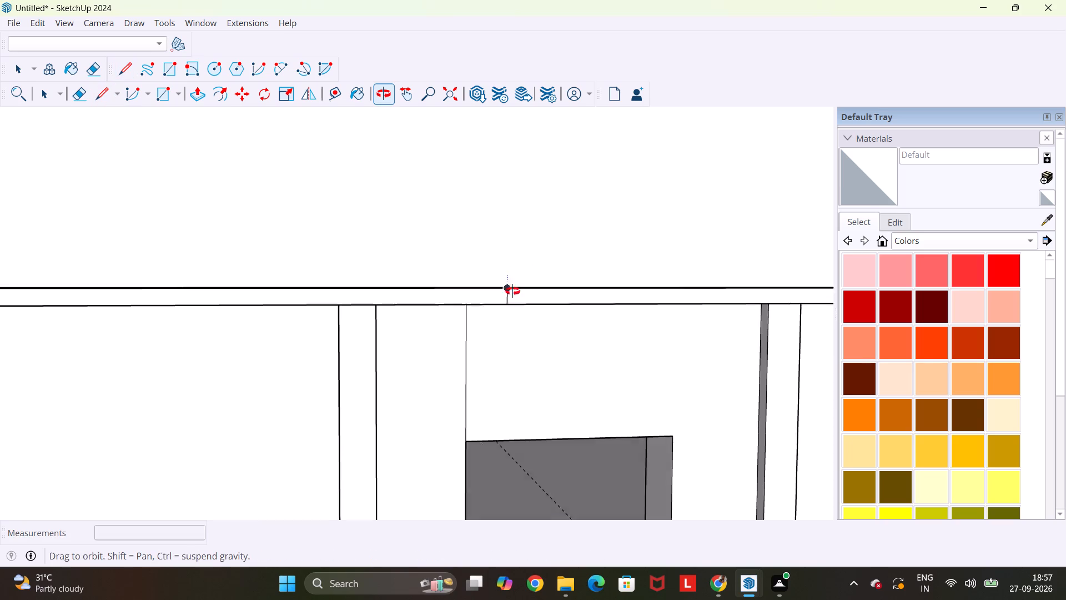
pyautogui.moveTo(512, 291); pyautogui.dragTo(500, 386, button='middle')
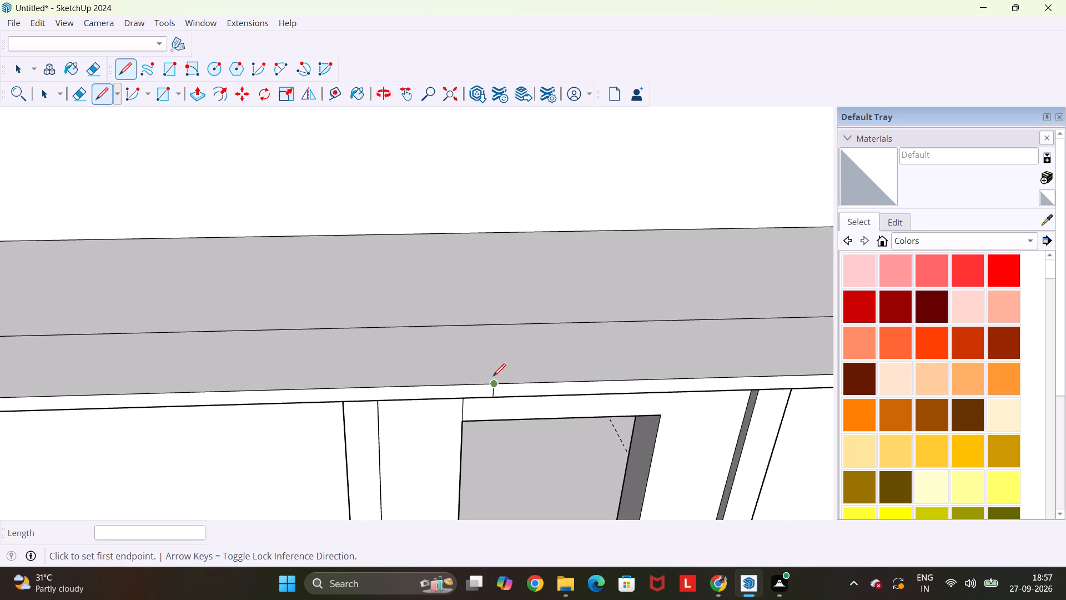
pyautogui.moveTo(505, 289); pyautogui.dragTo(505, 297, button='middle')
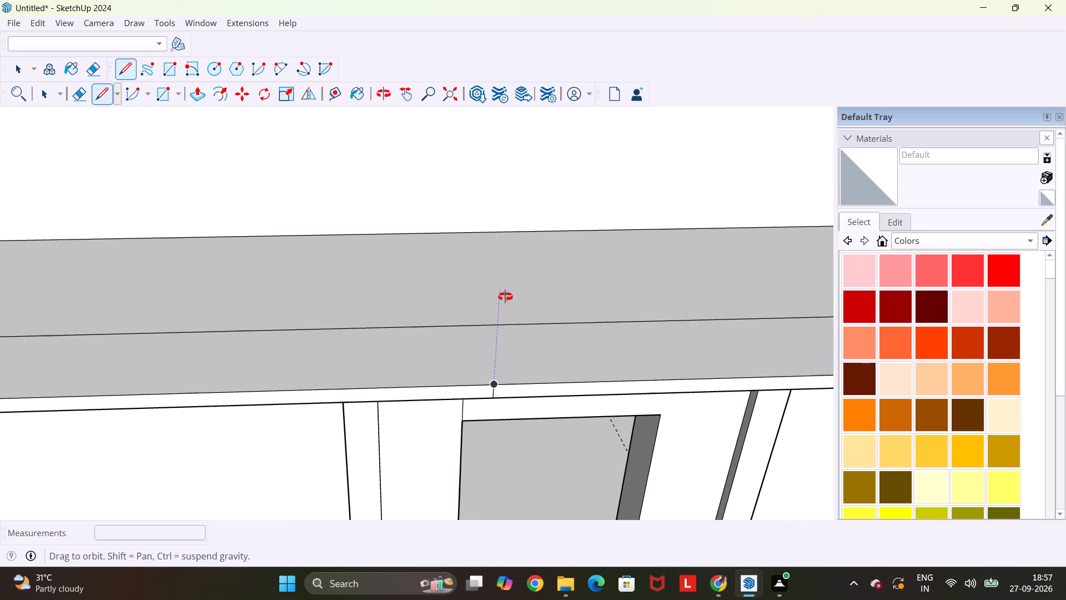
pyautogui.moveTo(505, 297); pyautogui.dragTo(619, 385, button='middle')
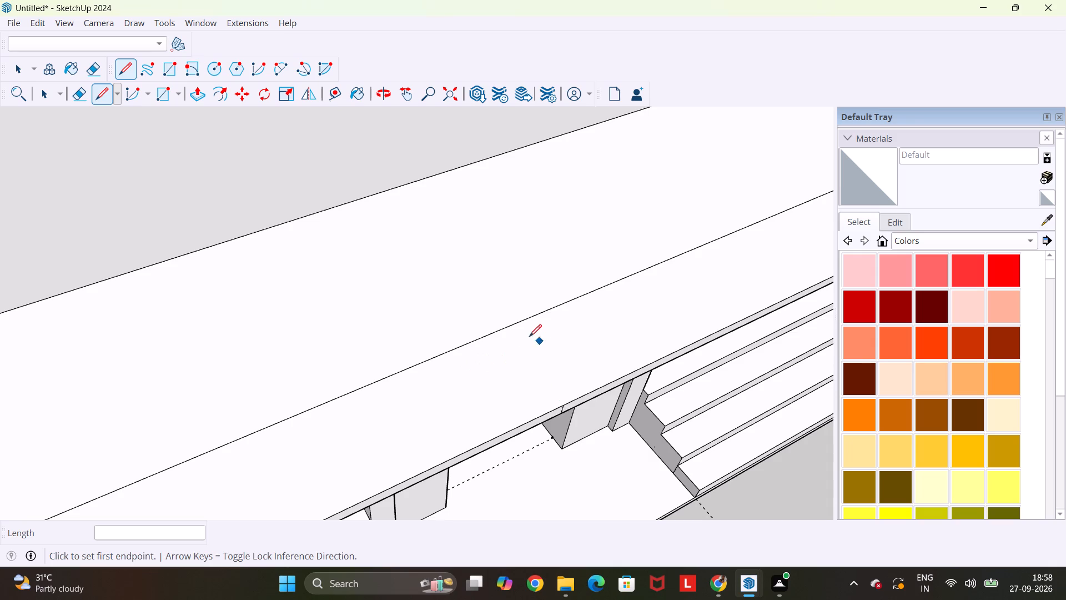
pyautogui.click(500, 331)
pyautogui.click(570, 404)
pyautogui.moveTo(500, 326); pyautogui.dragTo(493, 318)
pyautogui.click(388, 190)
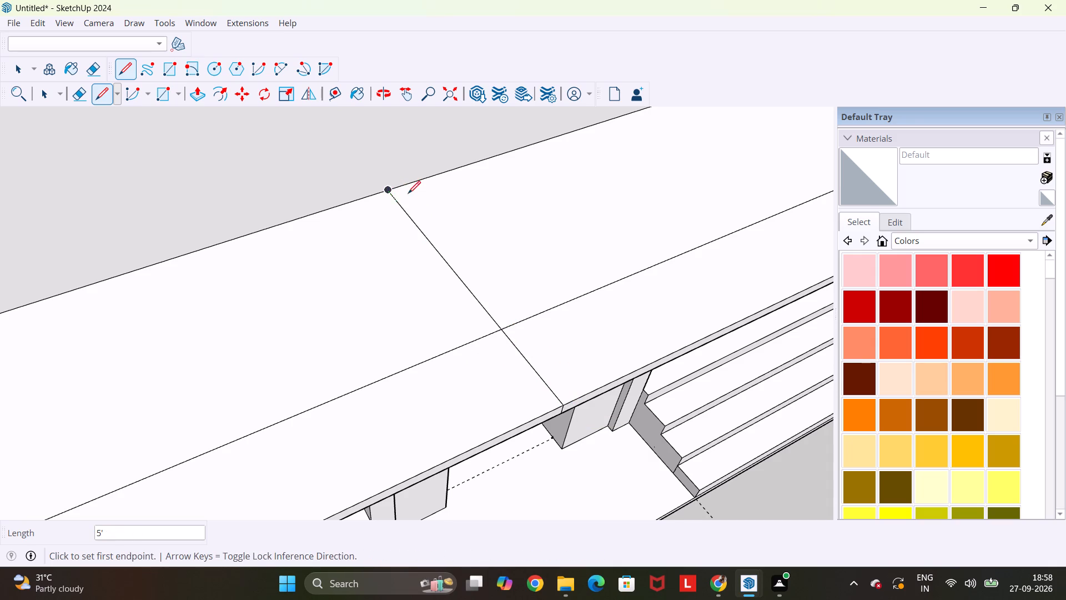
pyautogui.scroll(-4, 408, 193)
pyautogui.press('Escape')
pyautogui.press('Escape')
pyautogui.press('space')
# Draw a 3' vertical line from the entrance opening's upper right corner up to the underside of the upper-floor slab.
pyautogui.scroll(-1, 628, 315)
pyautogui.moveTo(616, 318); pyautogui.dragTo(321, 189, button='middle')
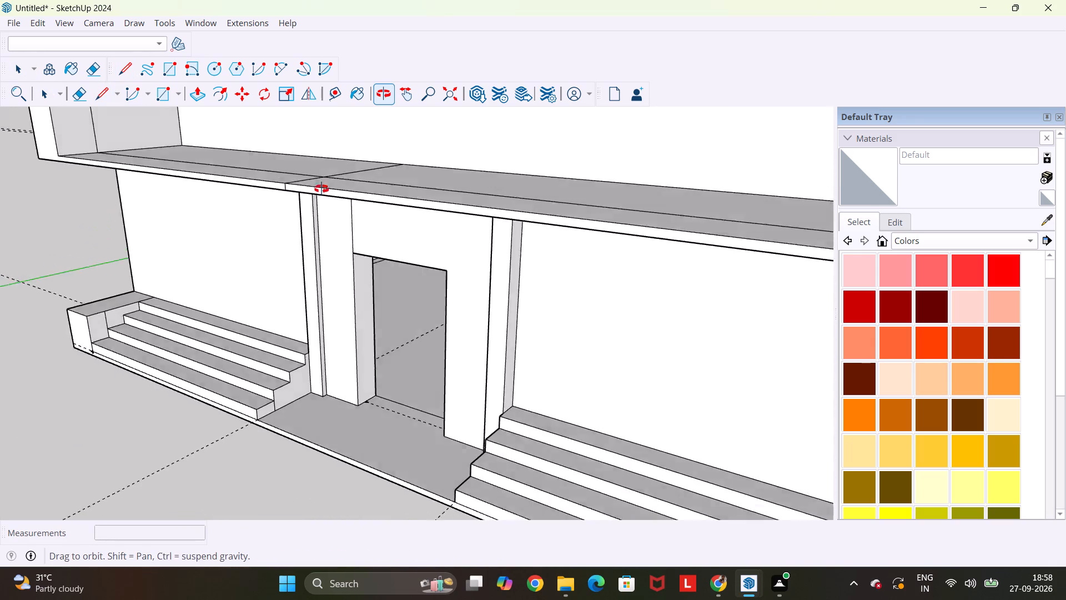
pyautogui.moveTo(321, 189); pyautogui.dragTo(461, 179, button='middle')
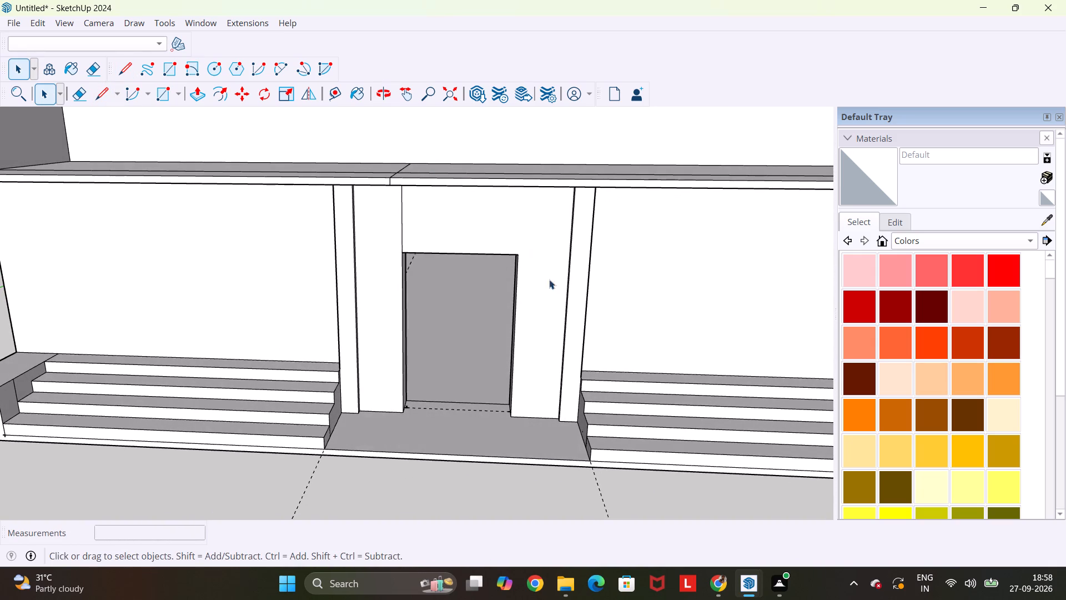
pyautogui.press('l')
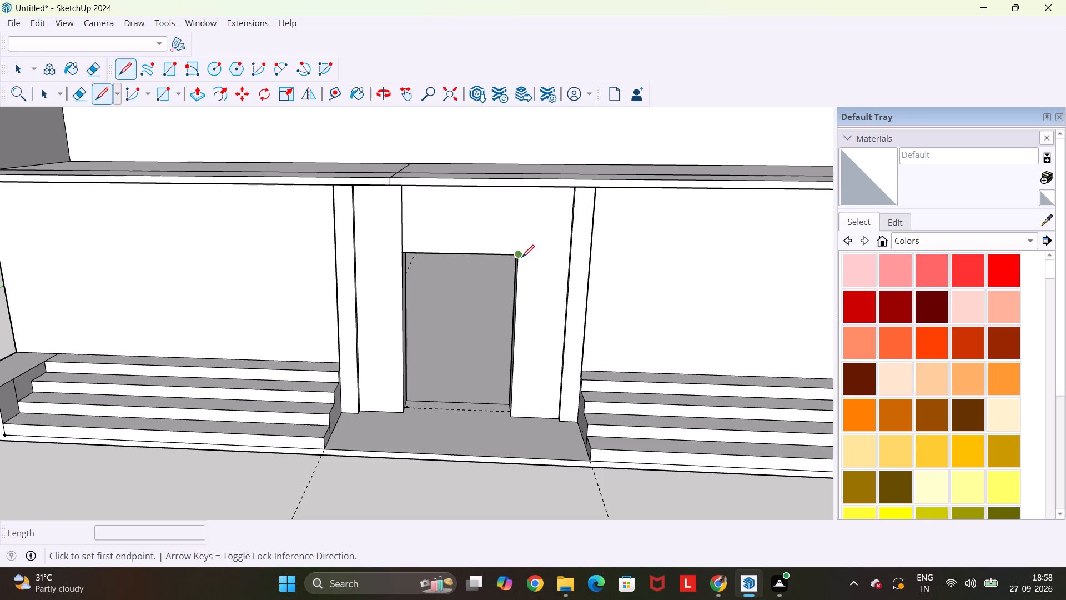
pyautogui.click(520, 255)
pyautogui.moveTo(518, 202); pyautogui.dragTo(526, 127, button='middle')
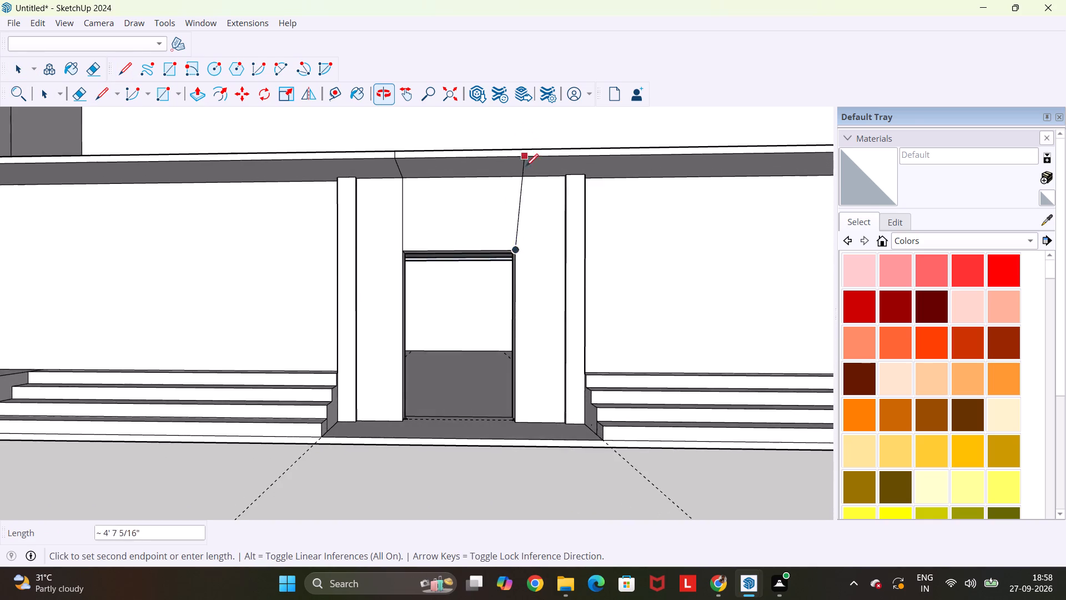
pyautogui.scroll(10, 526, 170)
pyautogui.click(514, 181)
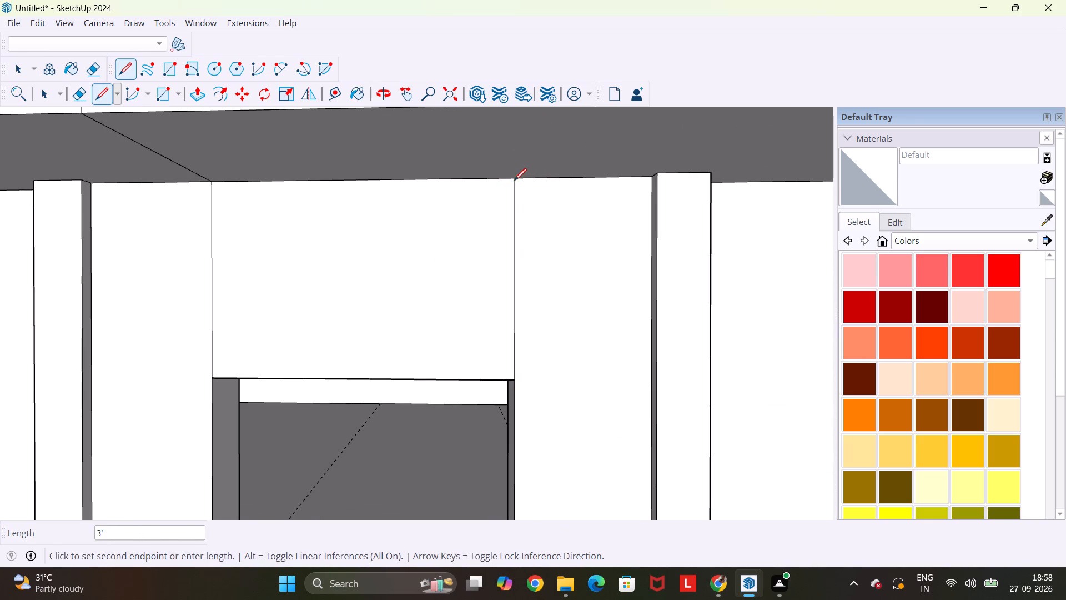
# Extend the entrance's right vertical line 3' 6" across the slab's underside to the front, and up the slab's front face.
pyautogui.moveTo(517, 175); pyautogui.dragTo(562, 141, button='middle')
pyautogui.scroll(-11, 562, 141)
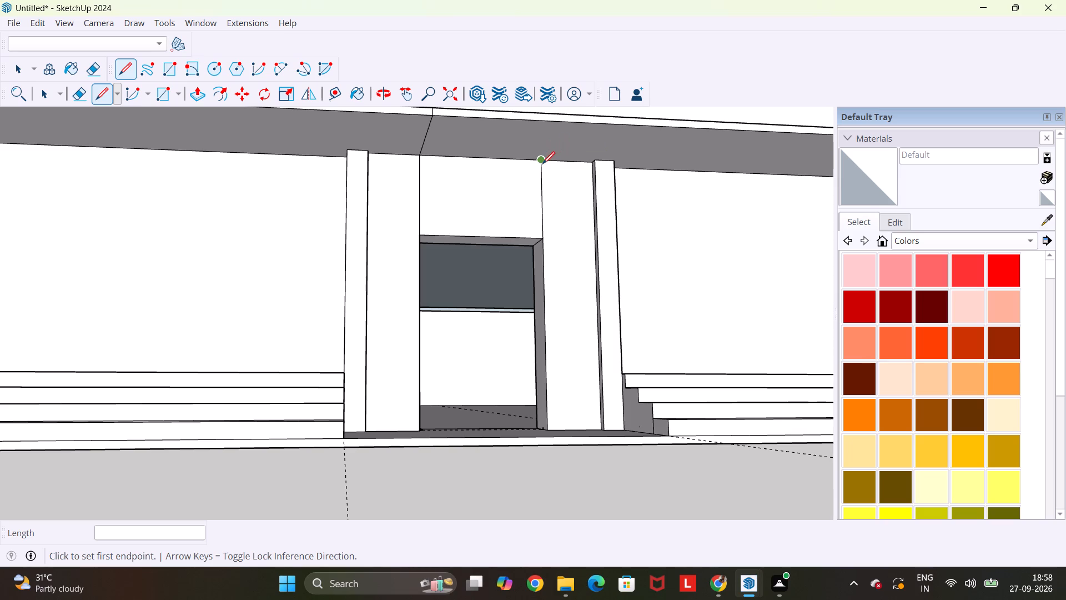
pyautogui.click(541, 158)
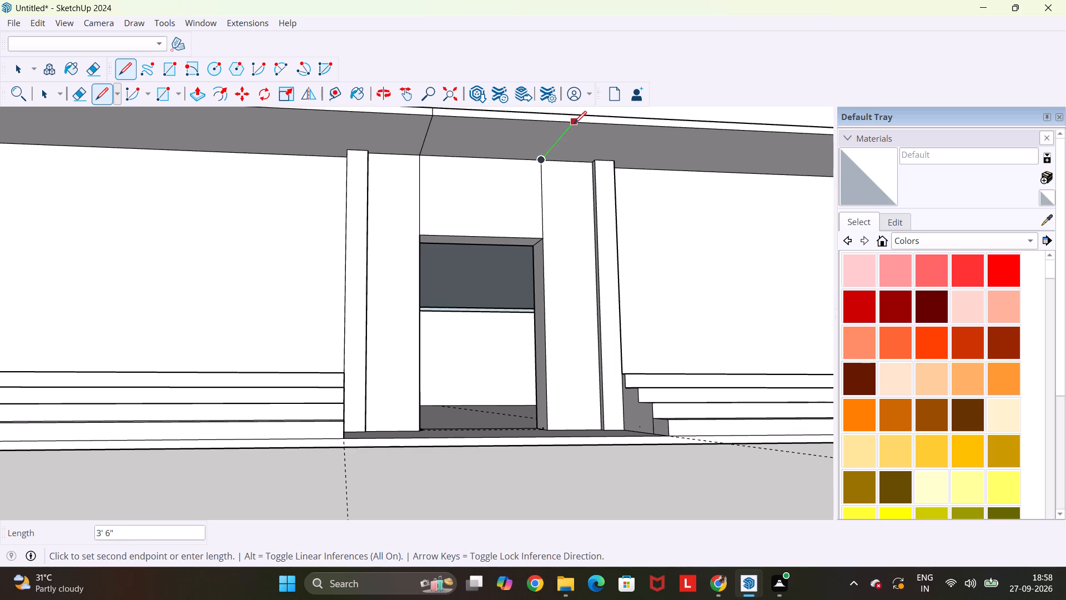
pyautogui.click(574, 123)
pyautogui.moveTo(574, 123); pyautogui.dragTo(525, 344, button='middle')
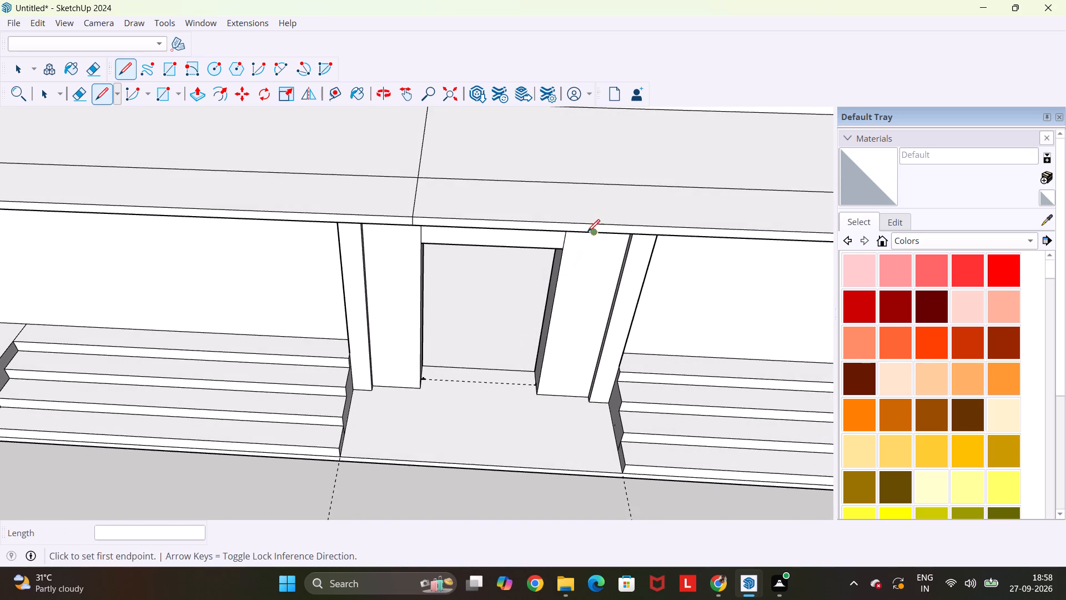
pyautogui.scroll(3, 595, 242)
pyautogui.click(593, 221)
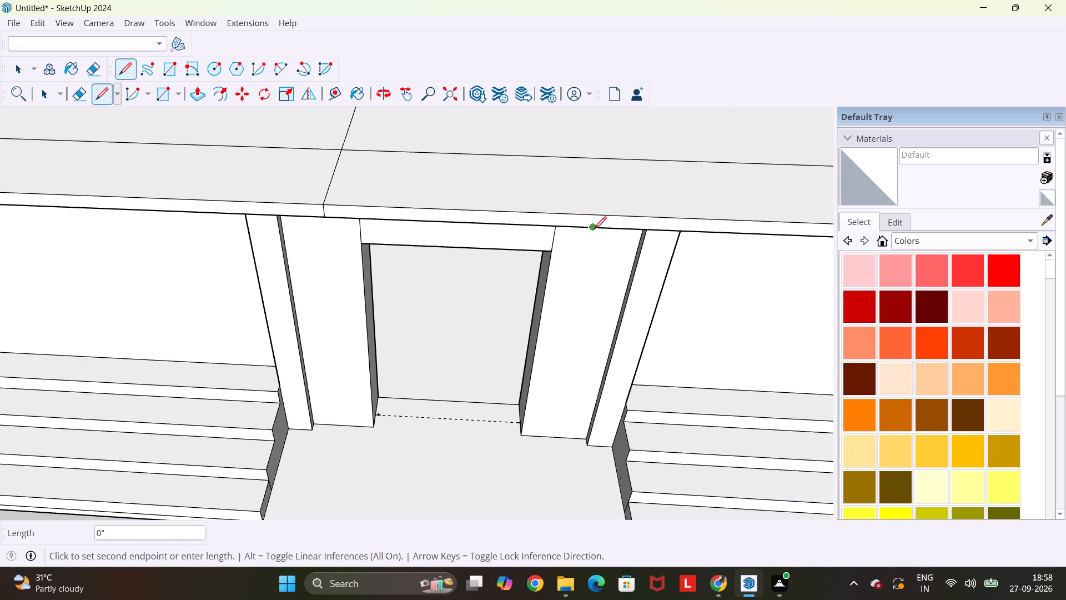
pyautogui.click(595, 230)
pyautogui.click(592, 216)
# Continue the right line across the upper-floor slab's top to the back wall, with a 2' segment and a 5' segment.
pyautogui.moveTo(593, 213); pyautogui.dragTo(577, 336, button='middle')
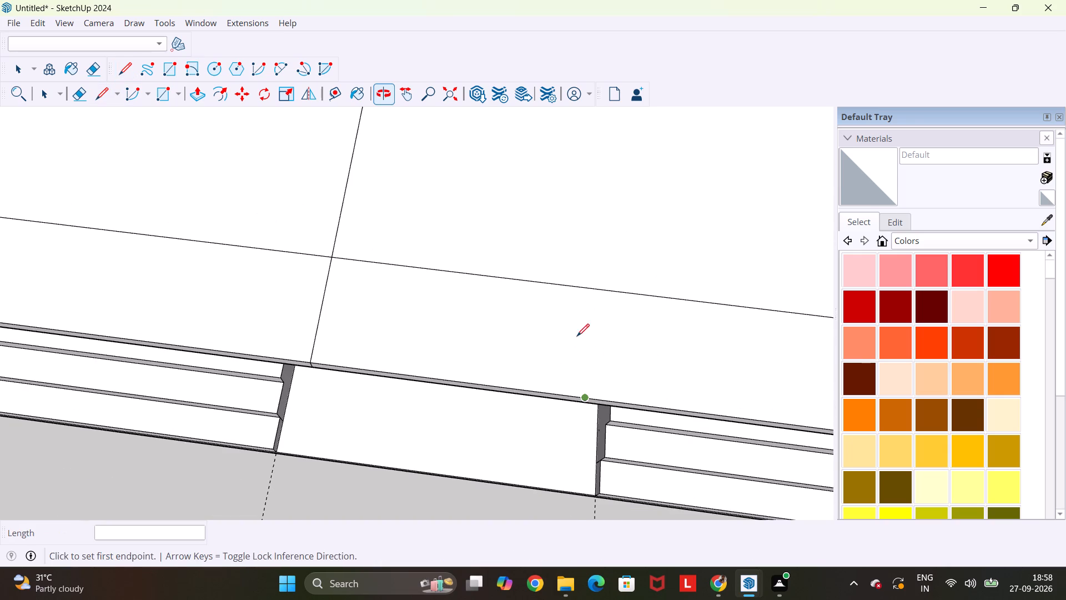
pyautogui.moveTo(585, 399); pyautogui.dragTo(585, 393)
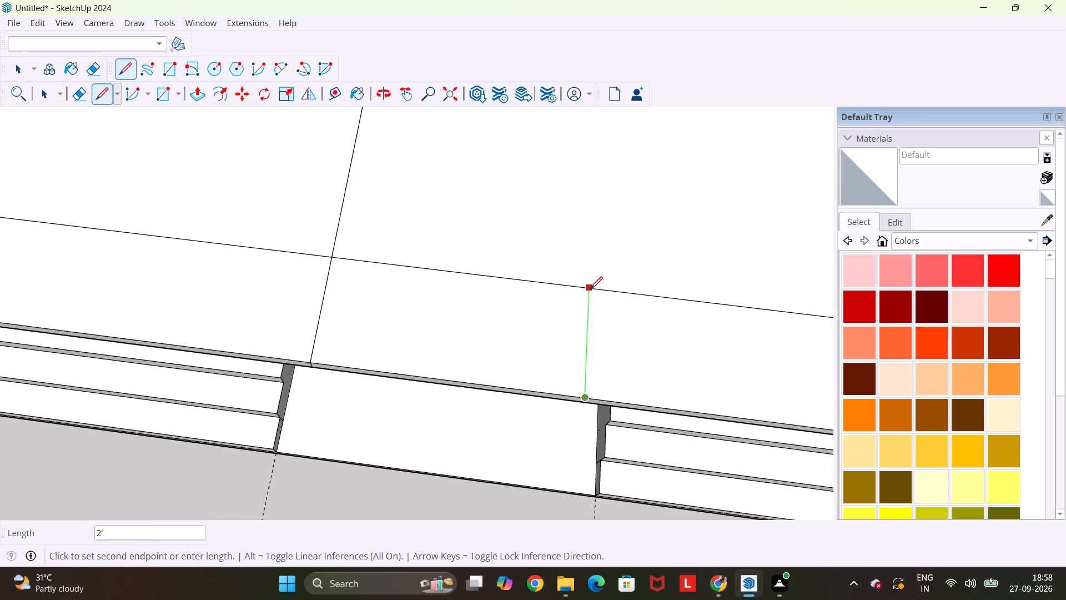
pyautogui.click(590, 289)
pyautogui.moveTo(590, 287); pyautogui.dragTo(574, 390, button='middle')
pyautogui.scroll(-18, 575, 393)
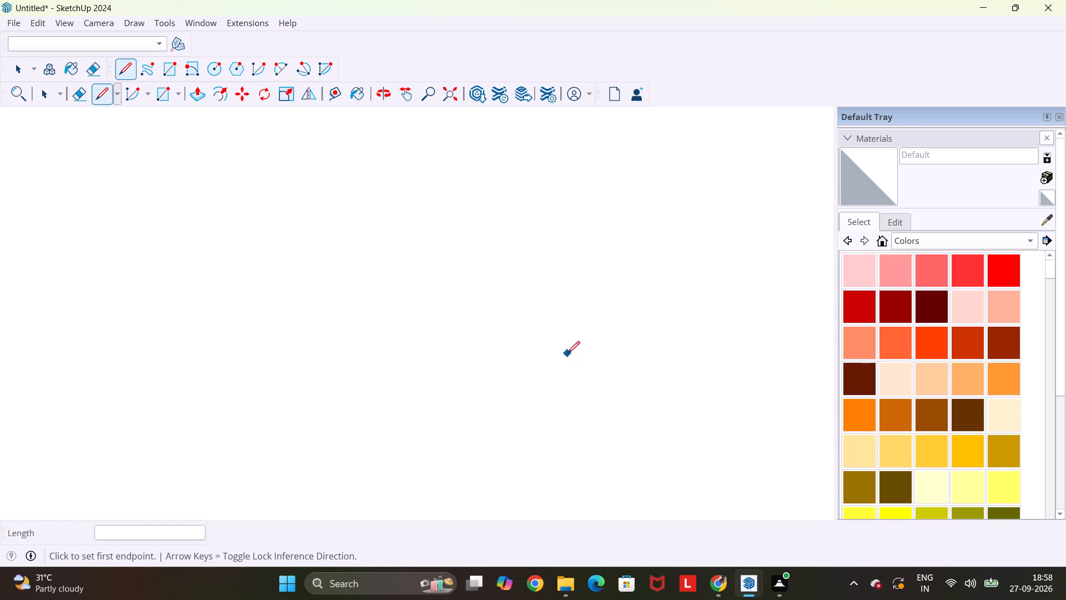
pyautogui.click(451, 80)
pyautogui.click(456, 92)
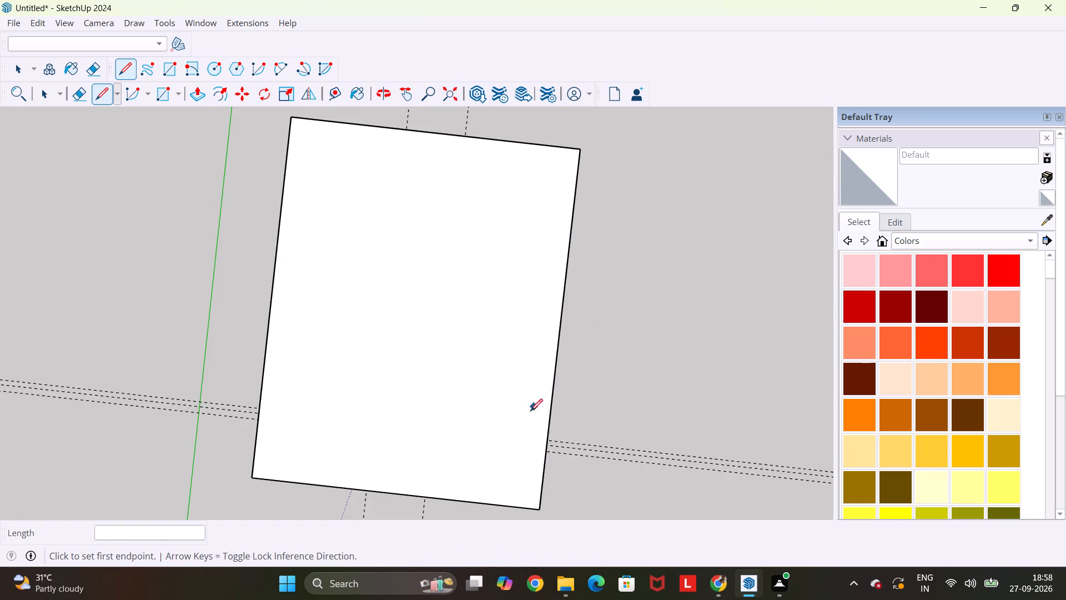
pyautogui.moveTo(487, 444); pyautogui.dragTo(482, 171, button='middle')
pyautogui.scroll(10, 435, 390)
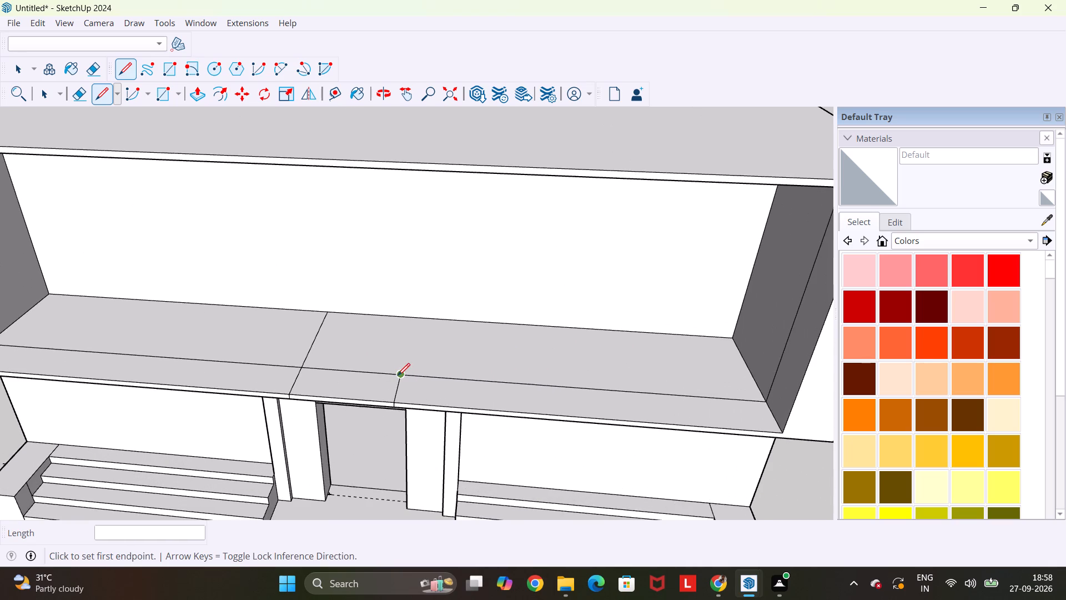
pyautogui.click(401, 376)
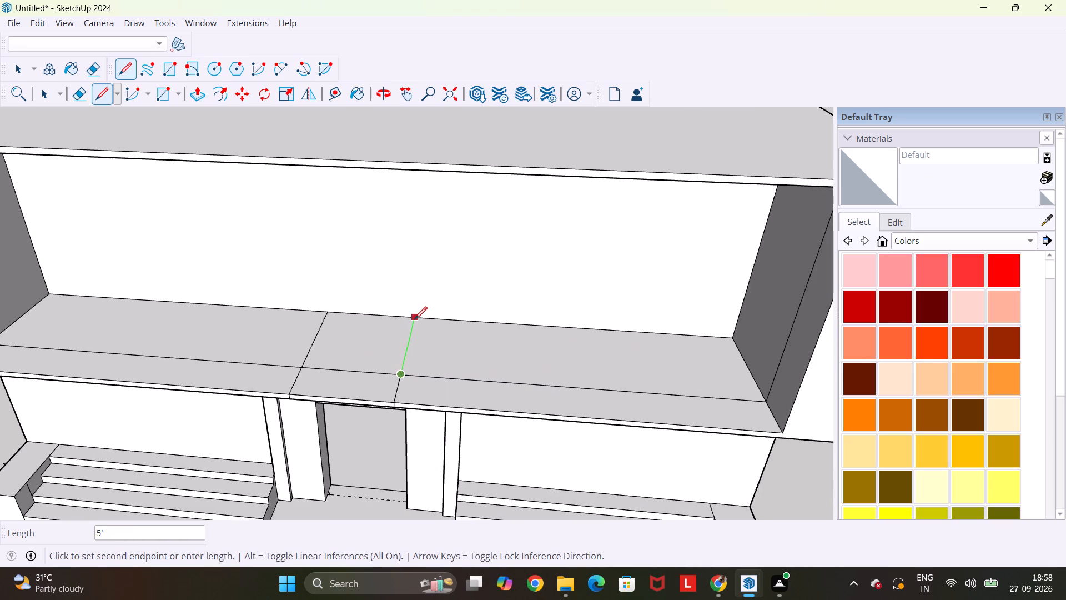
pyautogui.click(415, 319)
pyautogui.press('Escape')
pyautogui.press('space')
# Draw a 7' vertical line on the upper-floor back wall, starting where the right floor line meets it.
pyautogui.scroll(-2, 407, 322)
pyautogui.moveTo(394, 342); pyautogui.dragTo(461, 324, button='middle')
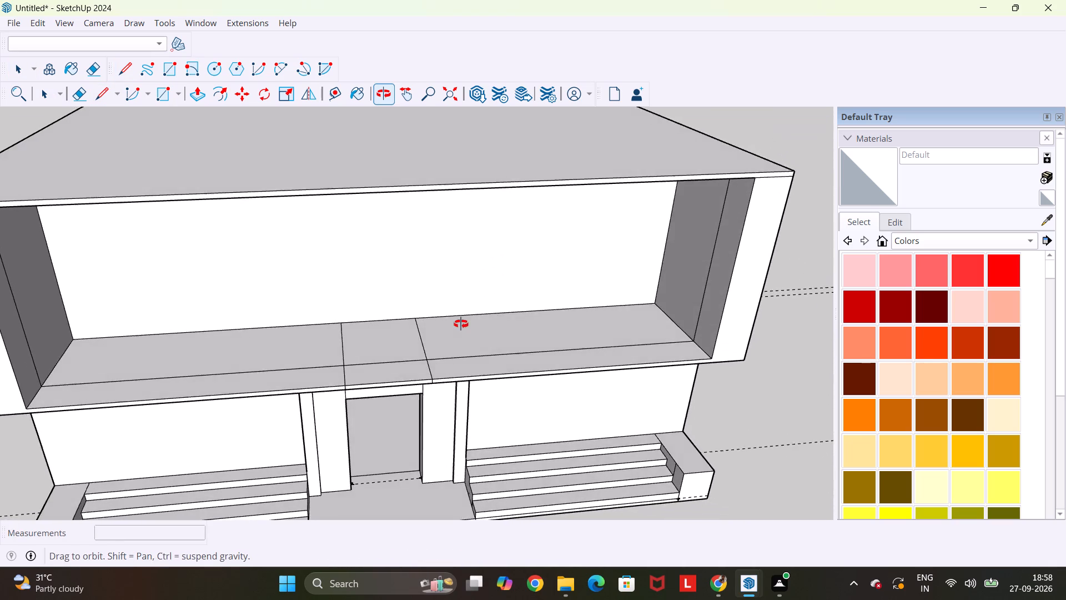
pyautogui.moveTo(461, 324); pyautogui.dragTo(464, 233, button='middle')
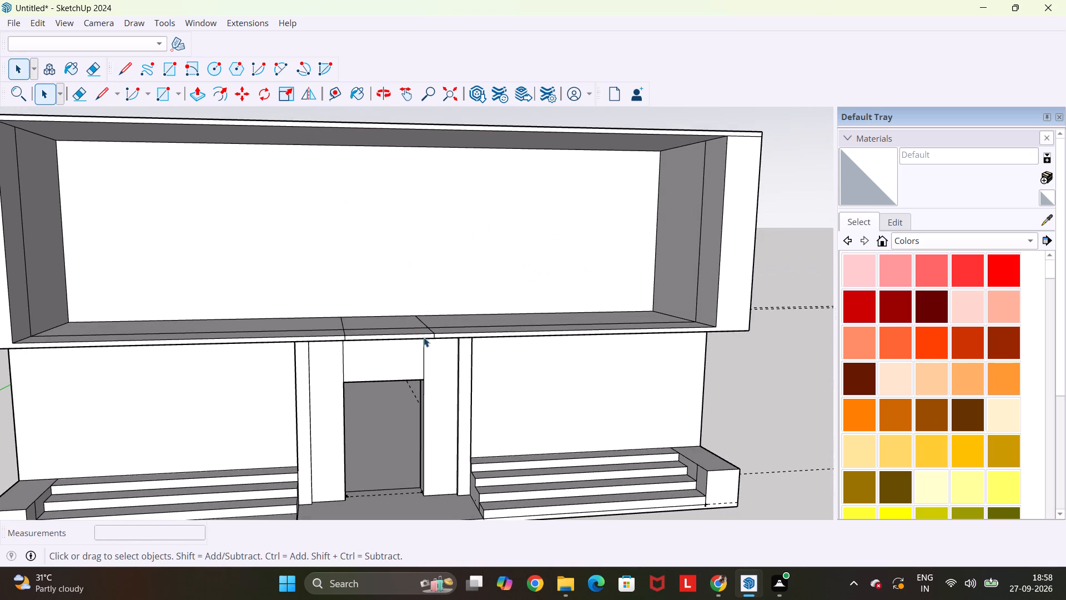
pyautogui.press('l')
pyautogui.moveTo(424, 312); pyautogui.dragTo(420, 349, button='middle')
pyautogui.click(416, 317)
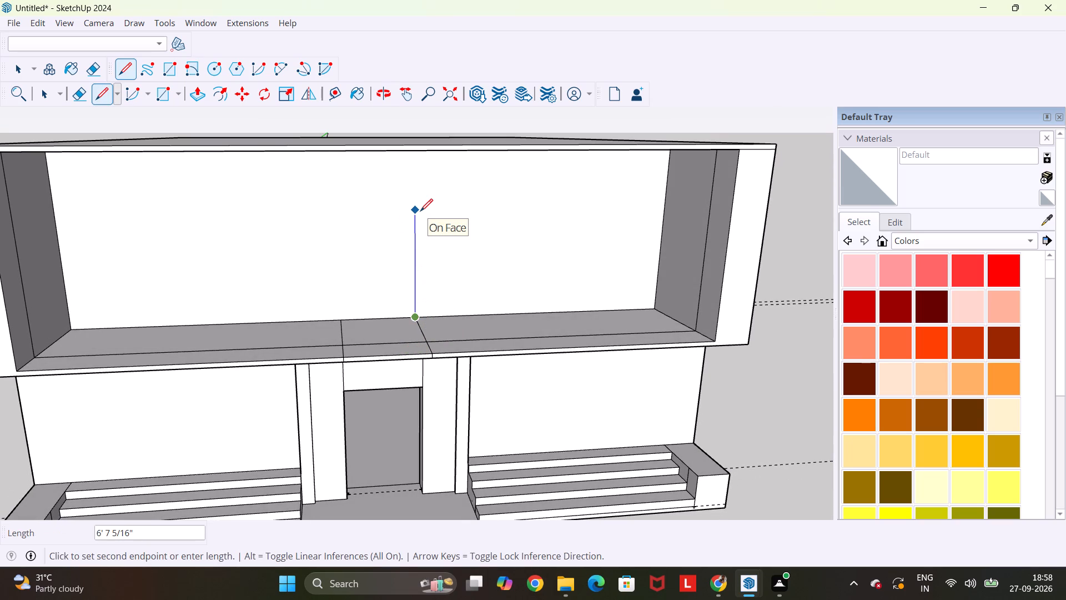
pyautogui.write("7'")
pyautogui.press('Return')
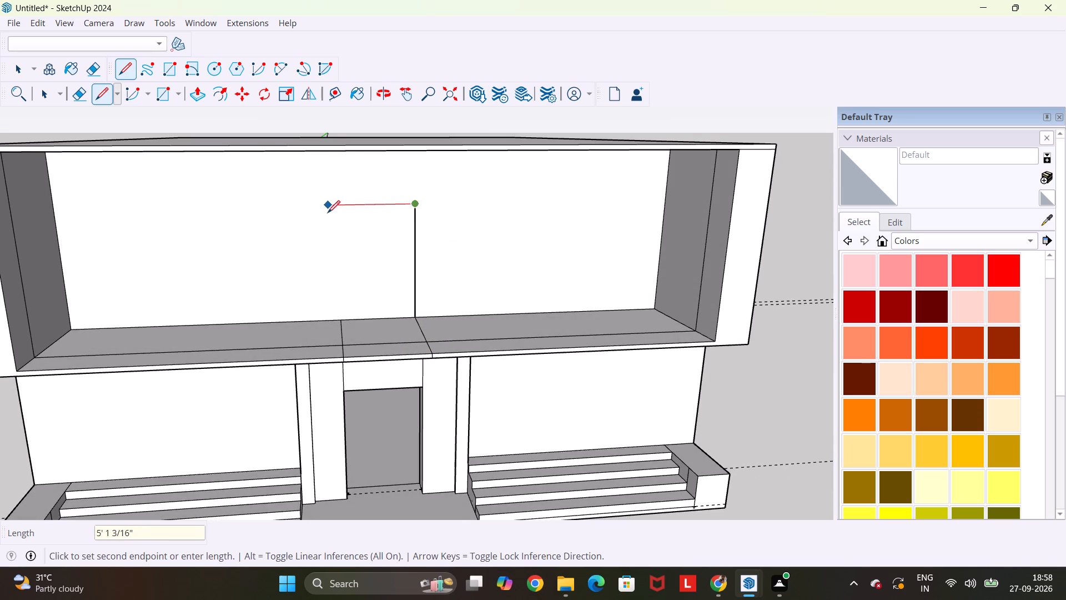
pyautogui.press('Escape')
# Draw a matching 7' vertical line from the left floor line and join both tops to close the upper-floor door outline.
pyautogui.click(340, 318)
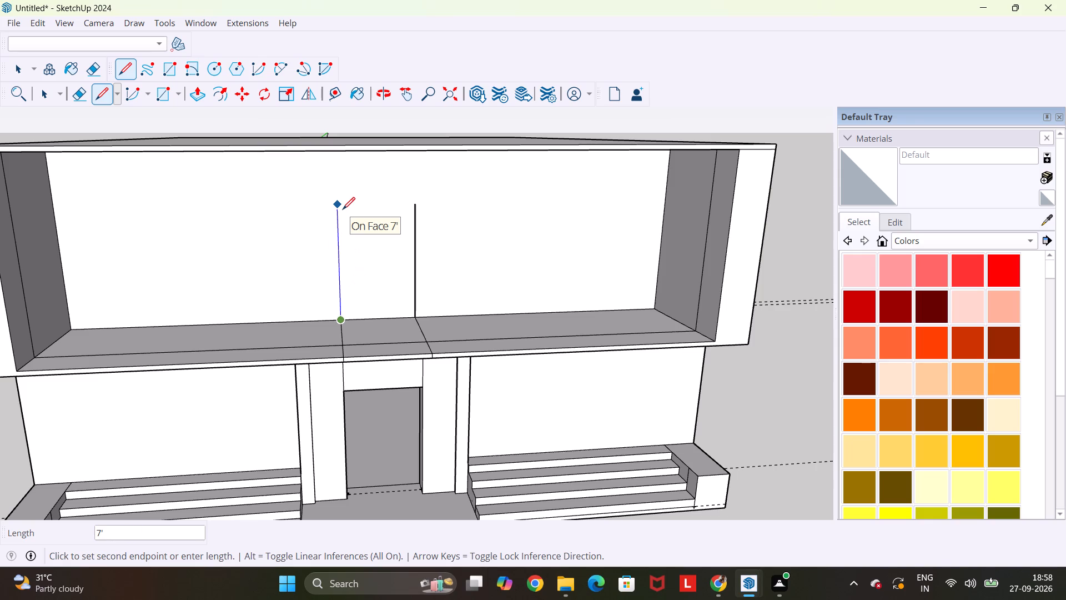
pyautogui.write("7'")
pyautogui.press('Return')
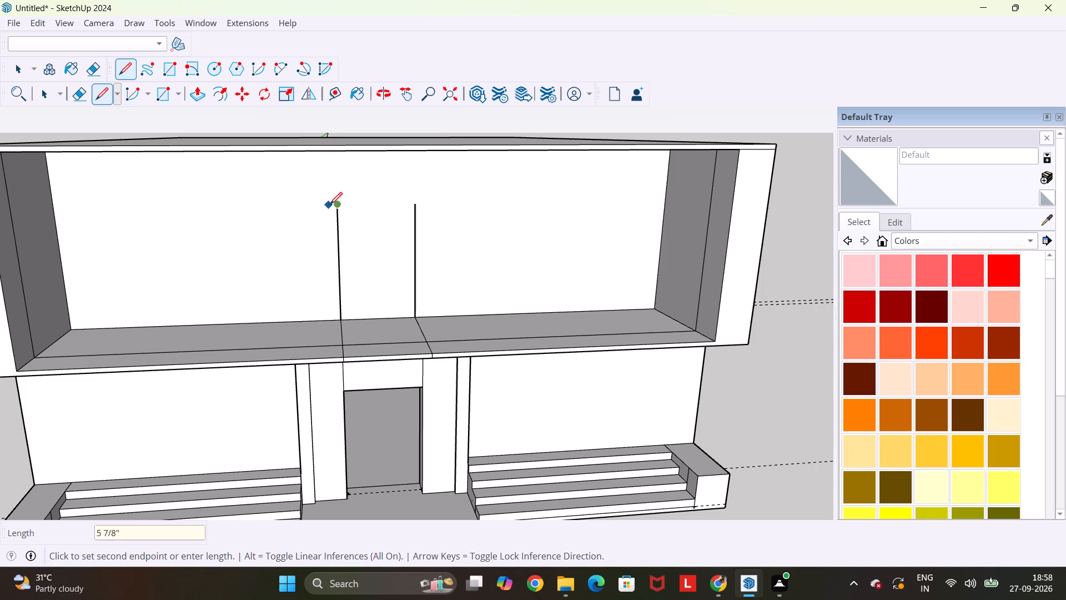
pyautogui.click(337, 204)
pyautogui.click(413, 206)
pyautogui.press('Escape')
pyautogui.press('space')
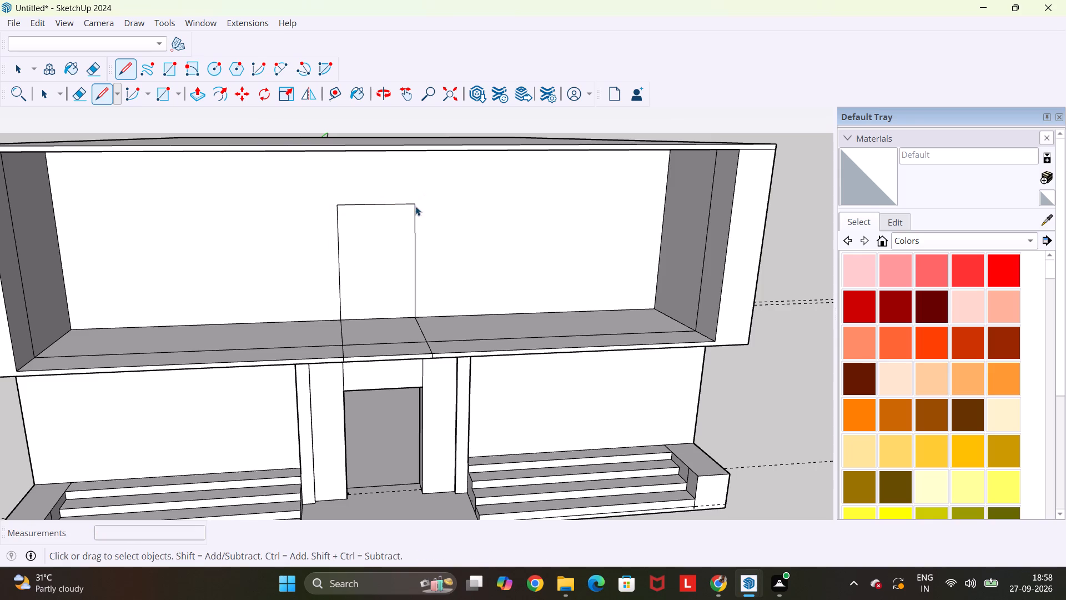
# Push the upper-floor door face 9" into the back wall.
pyautogui.moveTo(474, 204); pyautogui.dragTo(405, 253, button='middle')
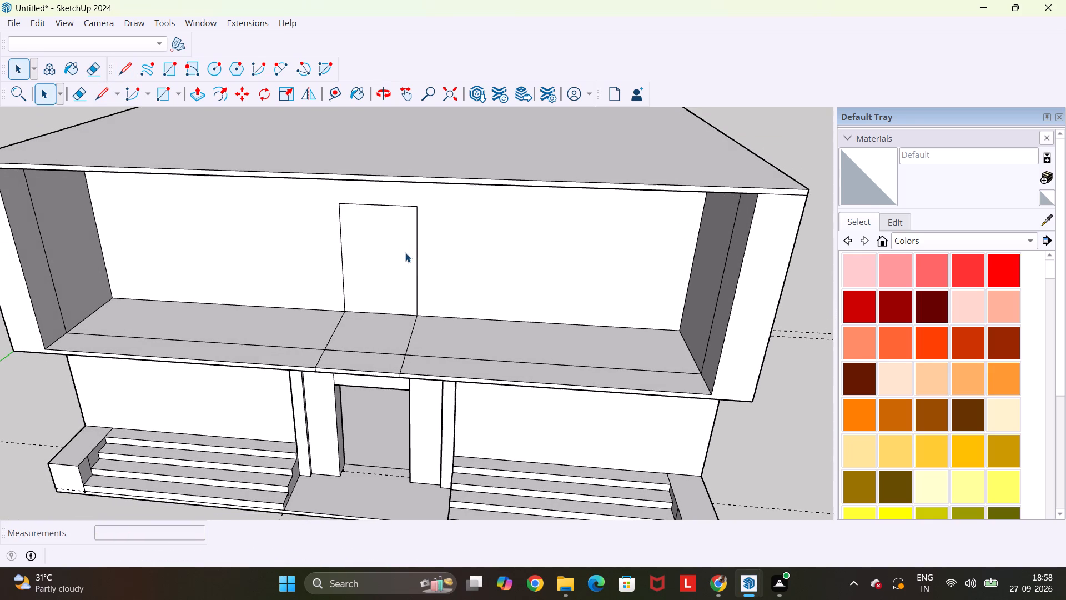
pyautogui.press('p')
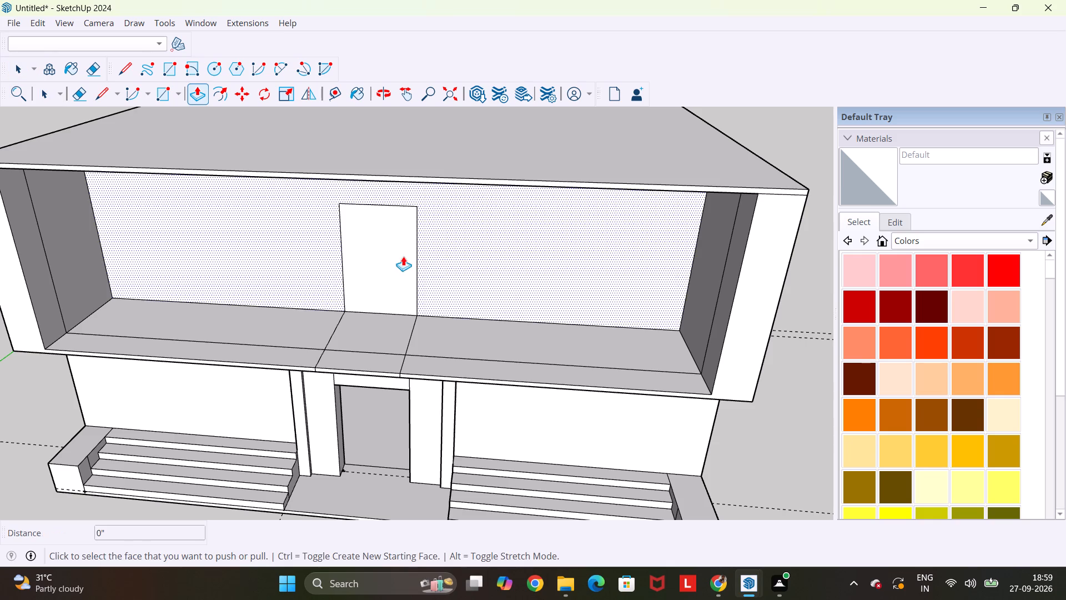
pyautogui.click(379, 254)
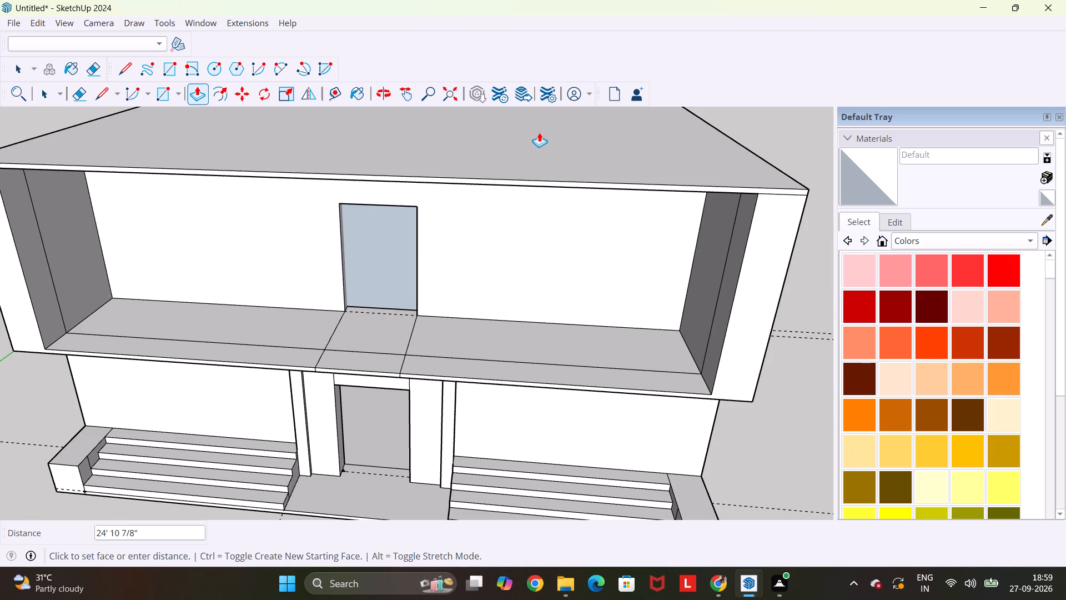
pyautogui.moveTo(539, 132); pyautogui.dragTo(426, 183, button='middle')
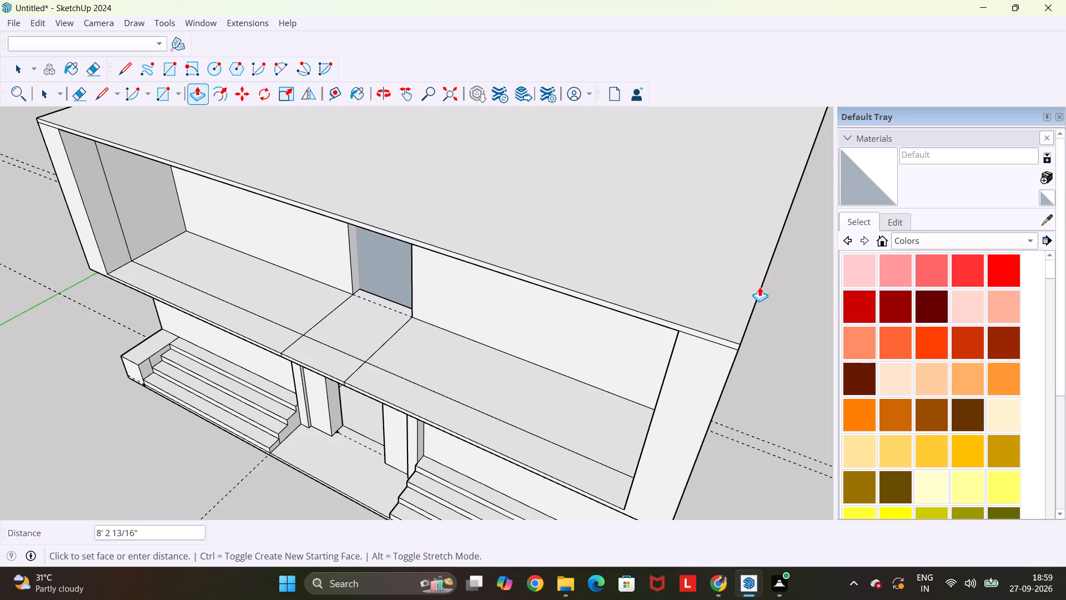
pyautogui.press('Escape')
pyautogui.click(380, 263)
pyautogui.write('9"')
pyautogui.press('Return')
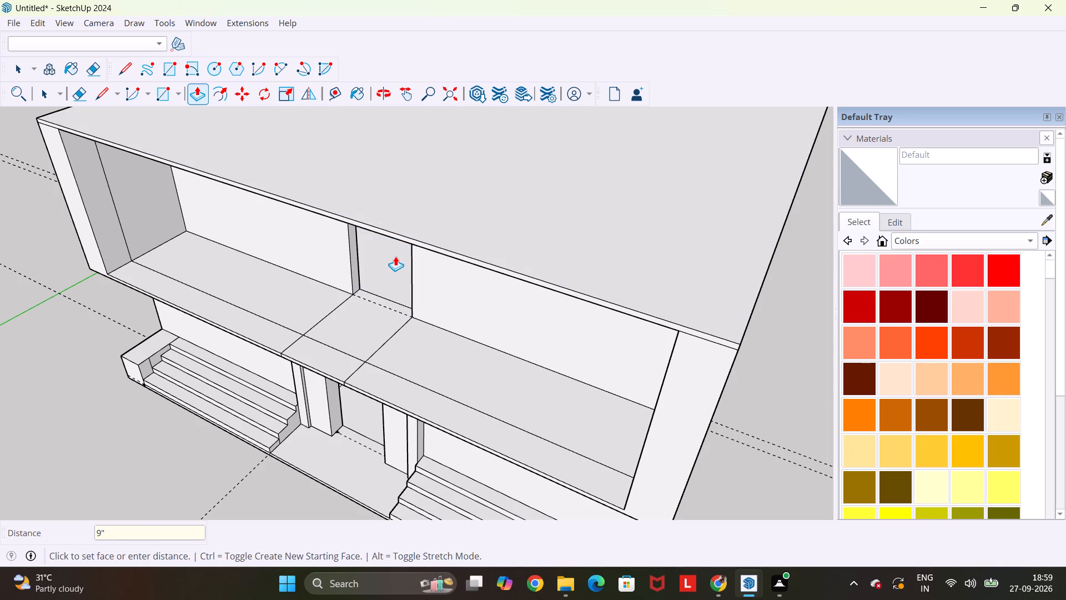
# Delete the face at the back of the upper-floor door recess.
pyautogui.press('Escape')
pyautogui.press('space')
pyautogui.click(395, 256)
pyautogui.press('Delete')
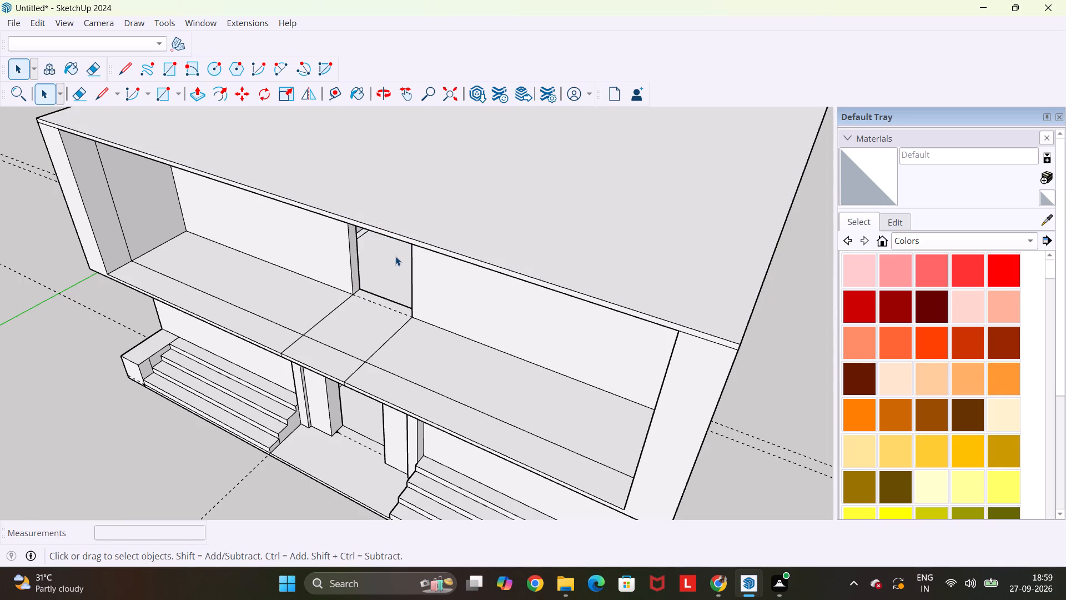
# Examine the upper-floor door opening and the ground-floor entrance below it from several angles.
pyautogui.scroll(5, 372, 289)
pyautogui.moveTo(410, 329); pyautogui.dragTo(453, 287, button='middle')
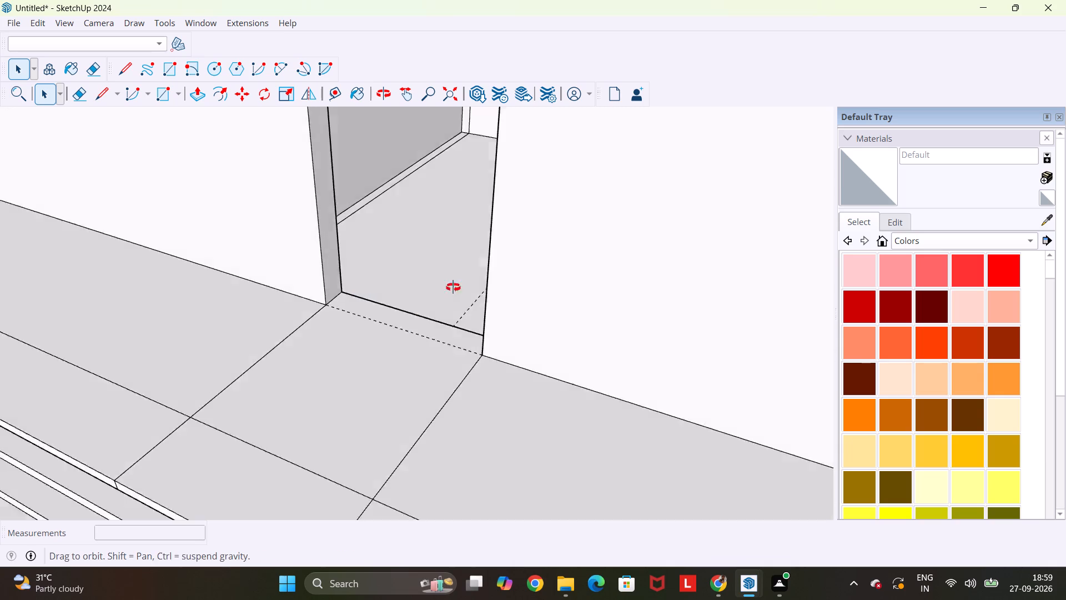
pyautogui.moveTo(453, 287); pyautogui.dragTo(497, 224, button='middle')
pyautogui.scroll(-2, 497, 224)
pyautogui.moveTo(497, 238); pyautogui.dragTo(576, 264, button='middle')
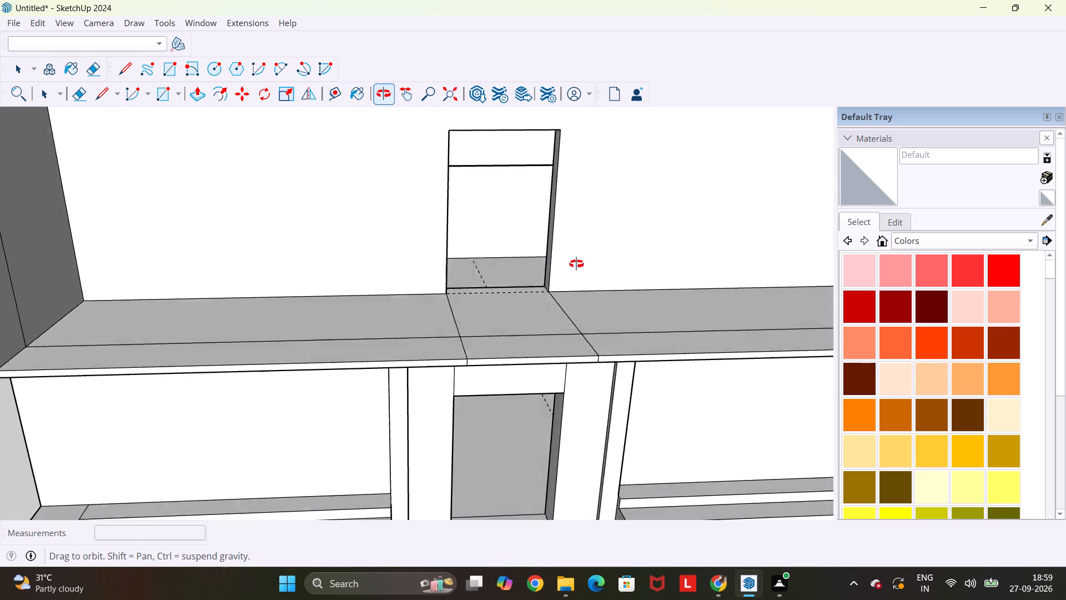
pyautogui.moveTo(576, 264); pyautogui.dragTo(540, 301, button='middle')
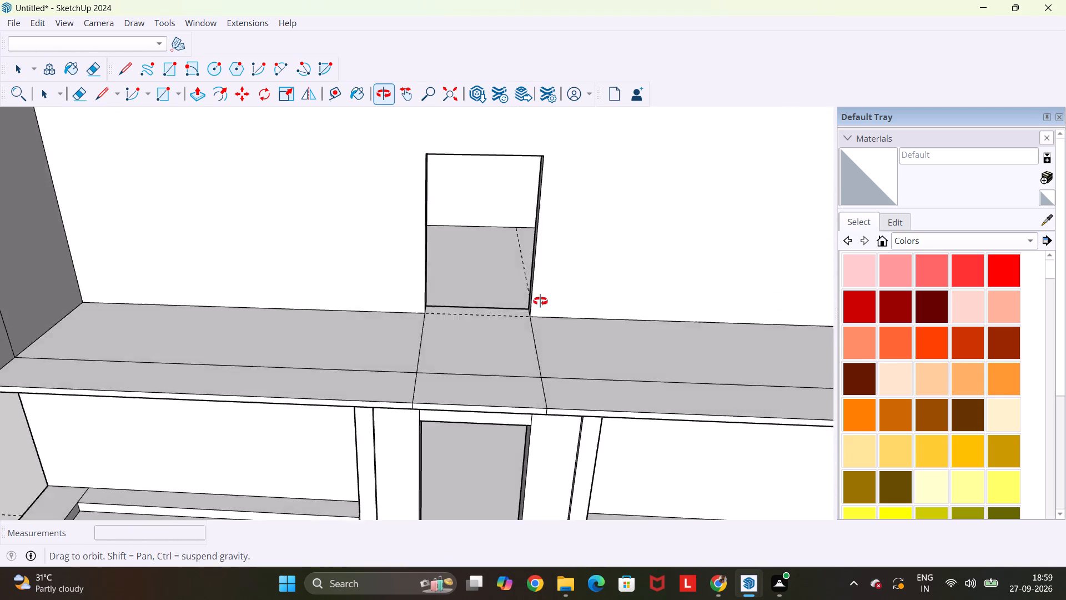
pyautogui.moveTo(540, 301); pyautogui.dragTo(561, 252, button='middle')
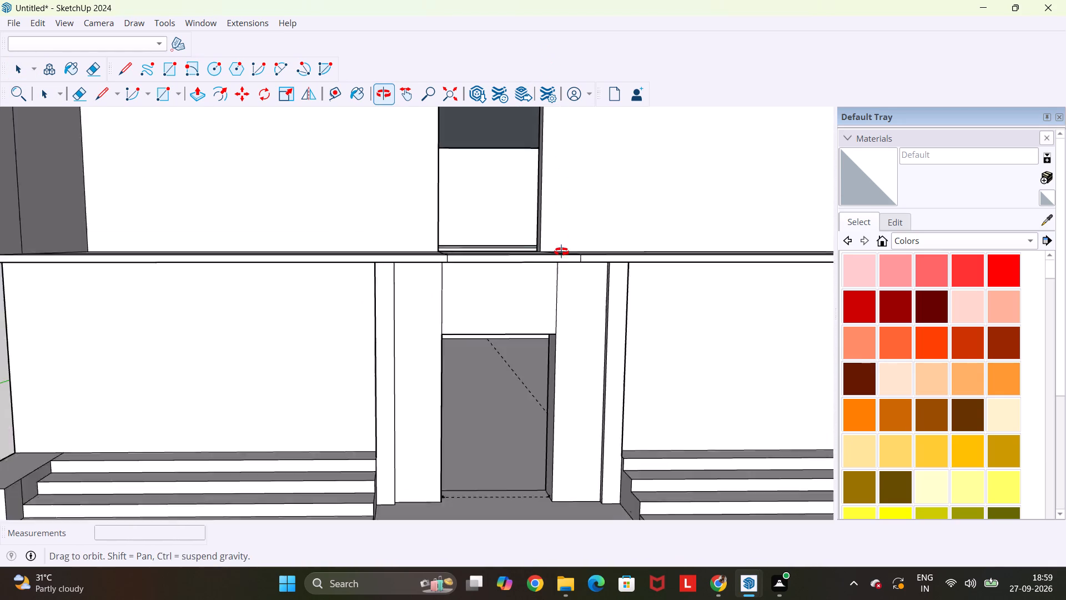
pyautogui.moveTo(561, 252); pyautogui.dragTo(521, 306, button='middle')
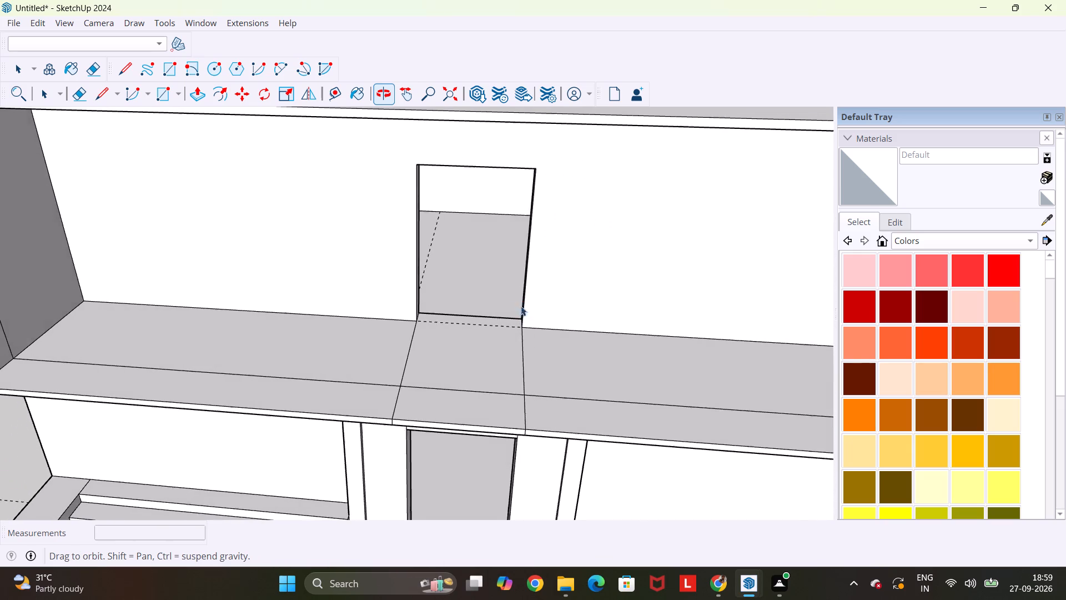
pyautogui.moveTo(521, 306); pyautogui.dragTo(523, 306, button='middle')
pyautogui.click(486, 275)
pyautogui.moveTo(503, 319); pyautogui.dragTo(530, 126, button='middle')
pyautogui.scroll(-5, 530, 126)
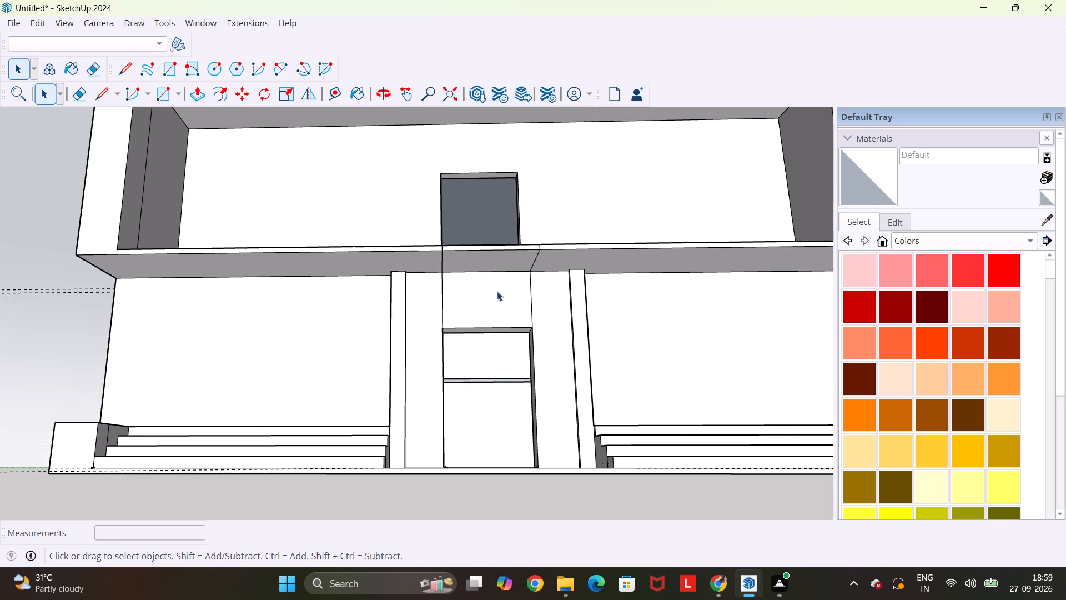
pyautogui.scroll(-3, 497, 291)
pyautogui.scroll(2, 518, 368)
pyautogui.moveTo(517, 366); pyautogui.dragTo(500, 477, button='middle')
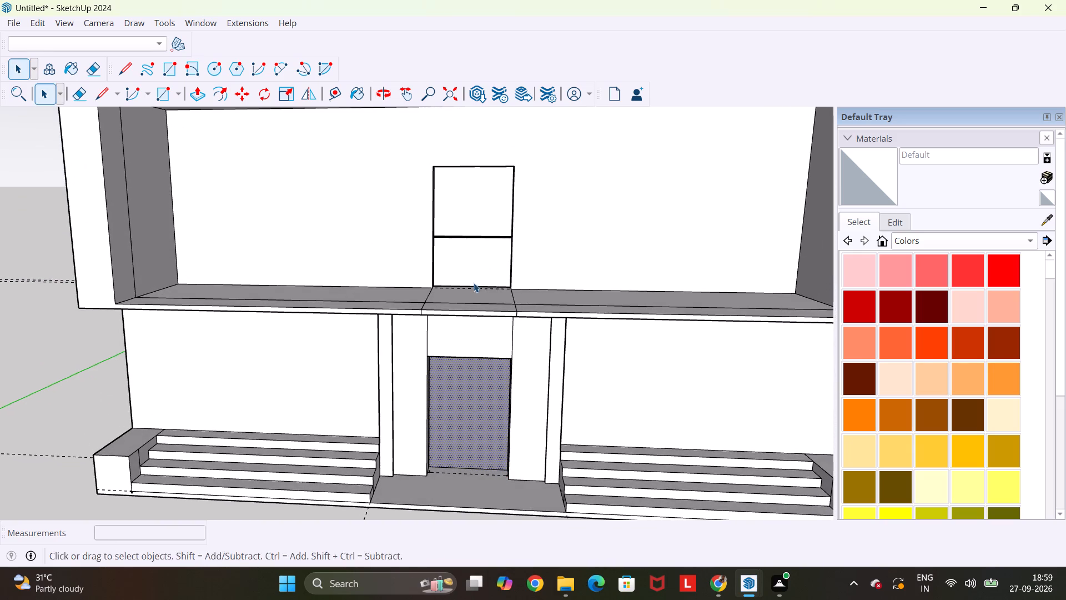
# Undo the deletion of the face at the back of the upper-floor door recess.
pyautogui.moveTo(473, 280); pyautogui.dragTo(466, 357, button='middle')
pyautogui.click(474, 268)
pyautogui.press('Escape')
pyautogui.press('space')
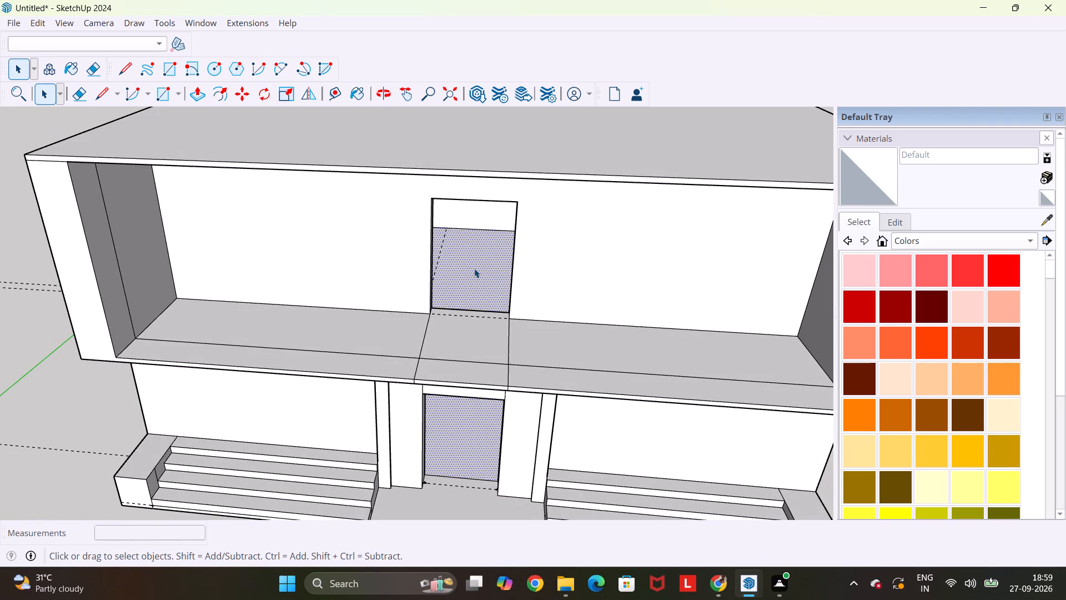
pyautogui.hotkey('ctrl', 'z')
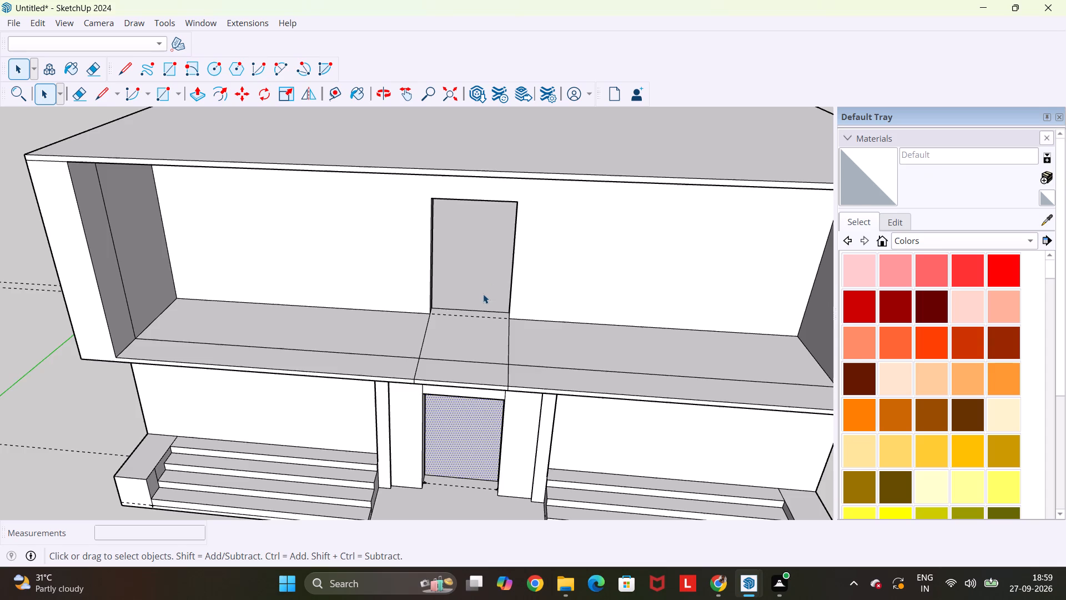
# Draw a line across the upper-floor door threshold, joining the opening's two bottom corners along the wall's front plane.
pyautogui.scroll(6, 475, 307)
pyautogui.click(471, 312)
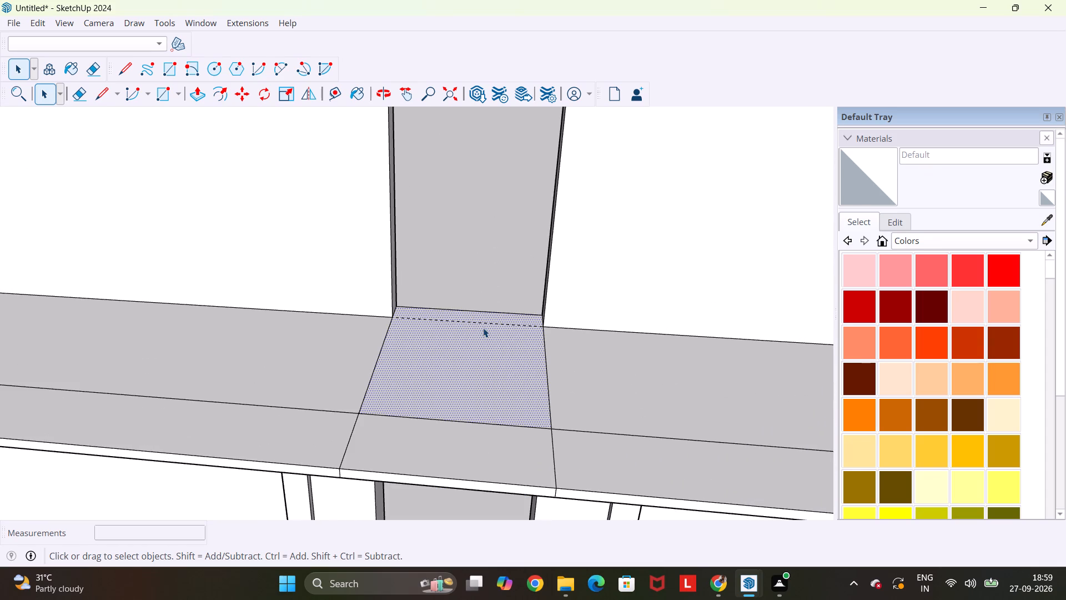
pyautogui.press('l')
pyautogui.click(391, 317)
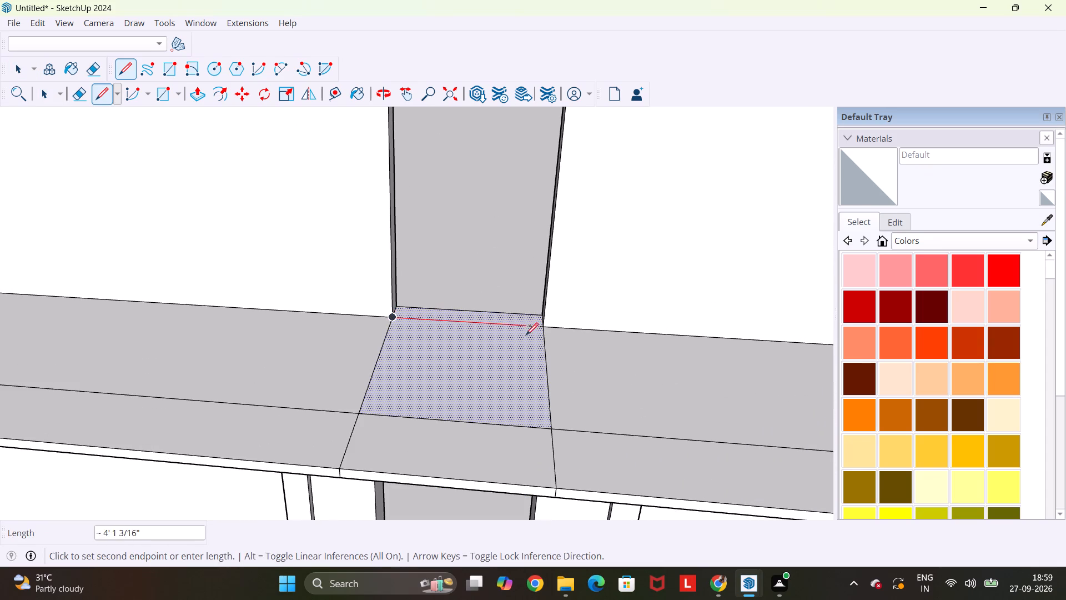
pyautogui.click(543, 329)
# Delete the large top face of the roof slab.
pyautogui.scroll(-10, 509, 306)
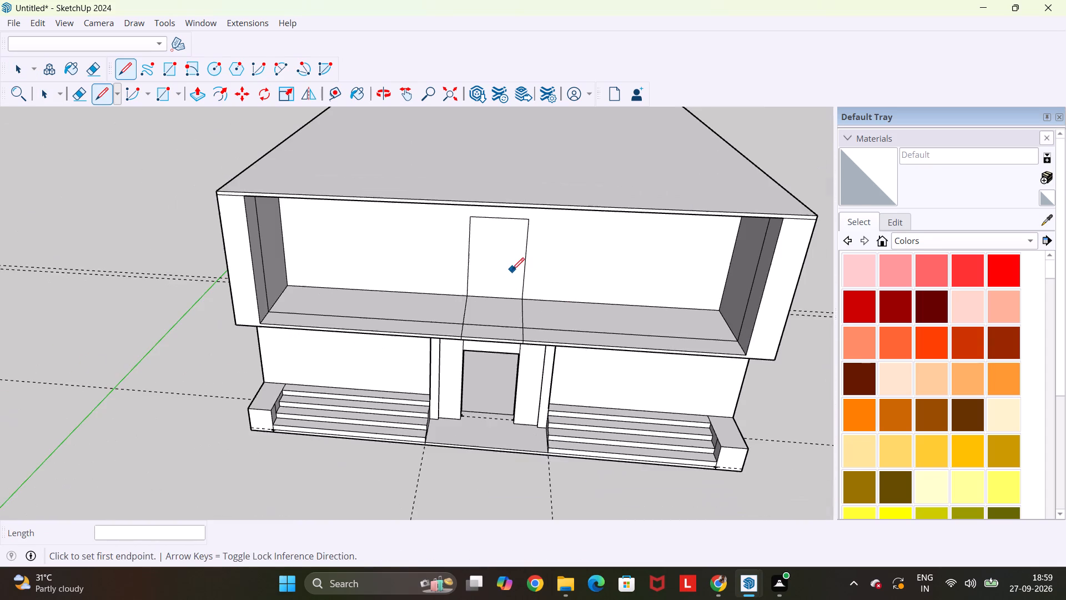
pyautogui.scroll(-1, 512, 270)
pyautogui.moveTo(519, 258); pyautogui.dragTo(396, 257, button='middle')
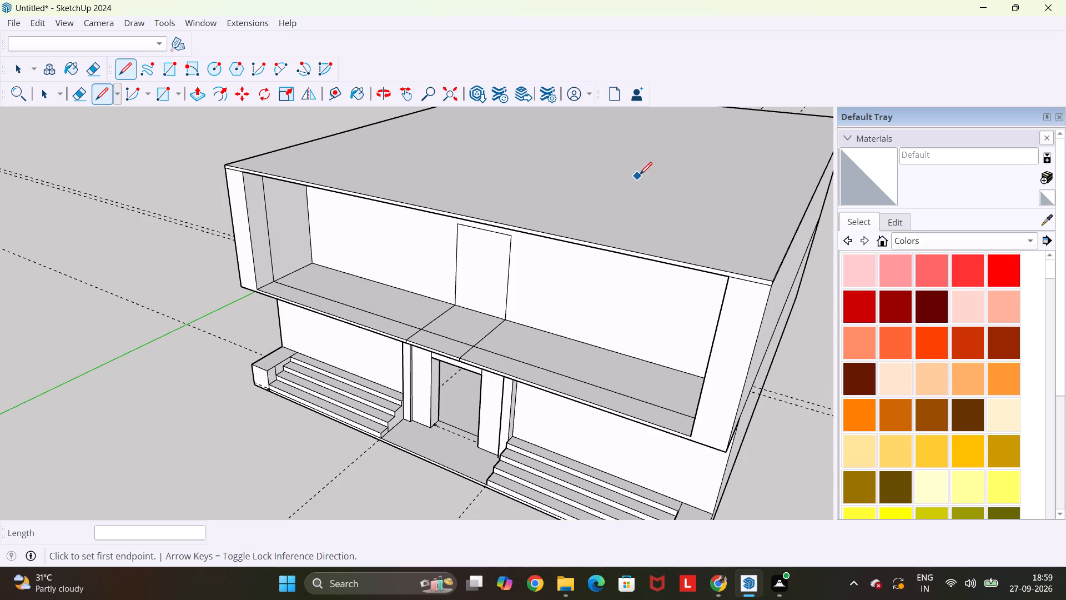
pyautogui.press('Escape')
pyautogui.press('space')
pyautogui.click(638, 179)
pyautogui.press('Delete')
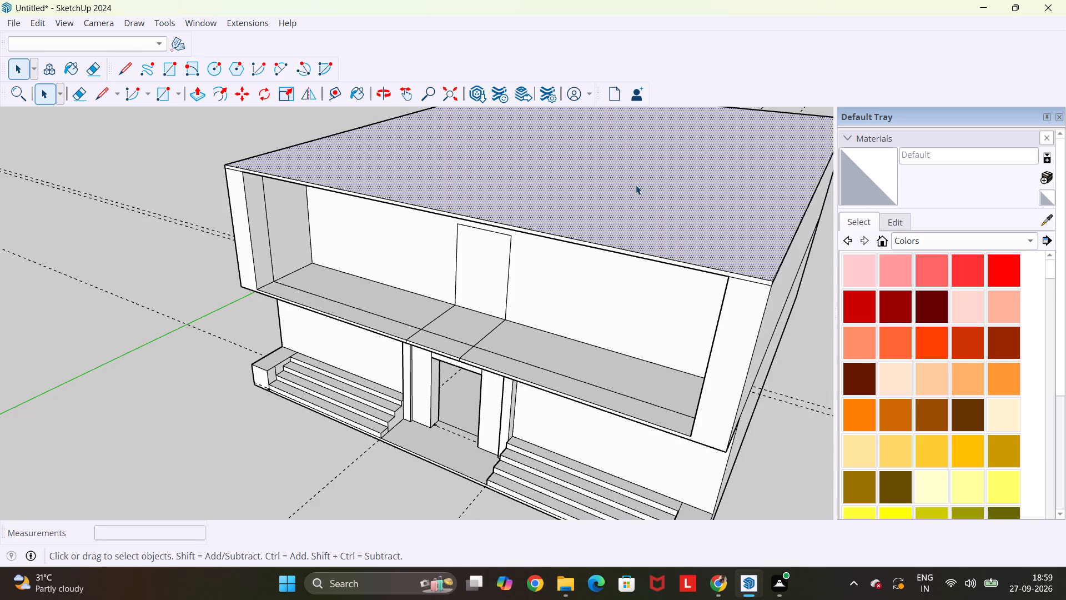
# Delete the remaining ceiling face over the upper-floor front balcony.
pyautogui.scroll(-1, 634, 187)
pyautogui.moveTo(634, 187); pyautogui.dragTo(440, 294, button='middle')
pyautogui.click(439, 294)
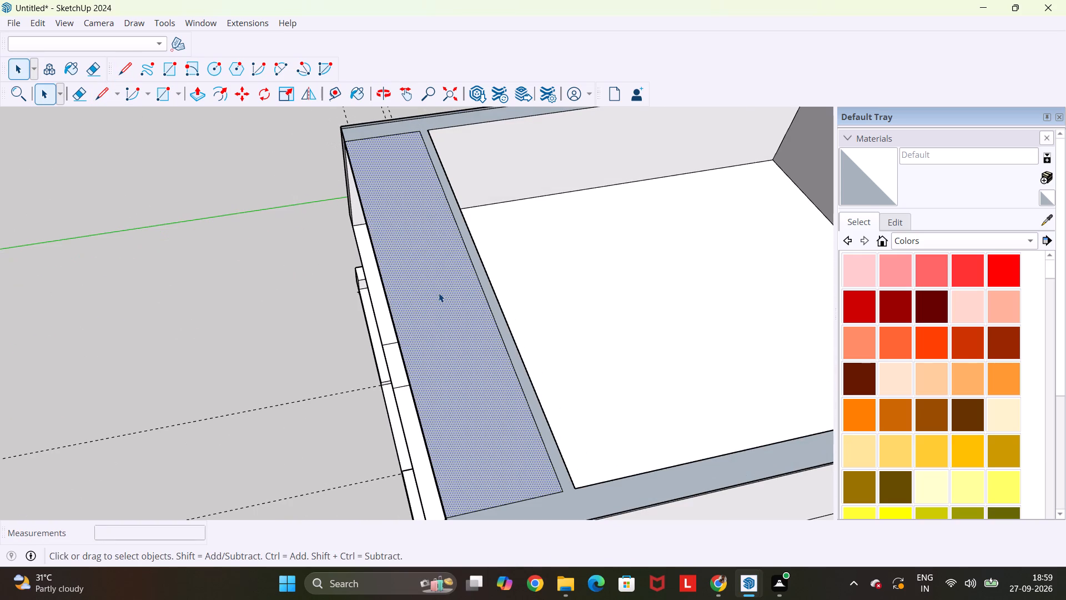
pyautogui.press('Delete')
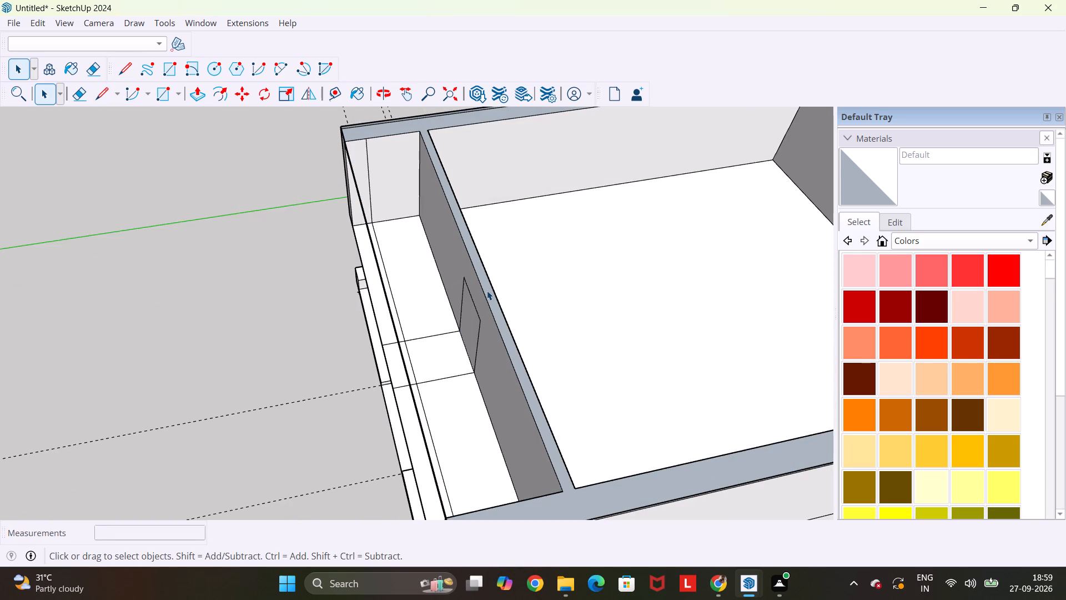
# Push the upper-floor door face 9" into the wall from the balcony side.
pyautogui.moveTo(487, 291); pyautogui.dragTo(423, 326, button='middle')
pyautogui.press('p')
pyautogui.moveTo(366, 342); pyautogui.dragTo(562, 303, button='middle')
pyautogui.scroll(3, 532, 303)
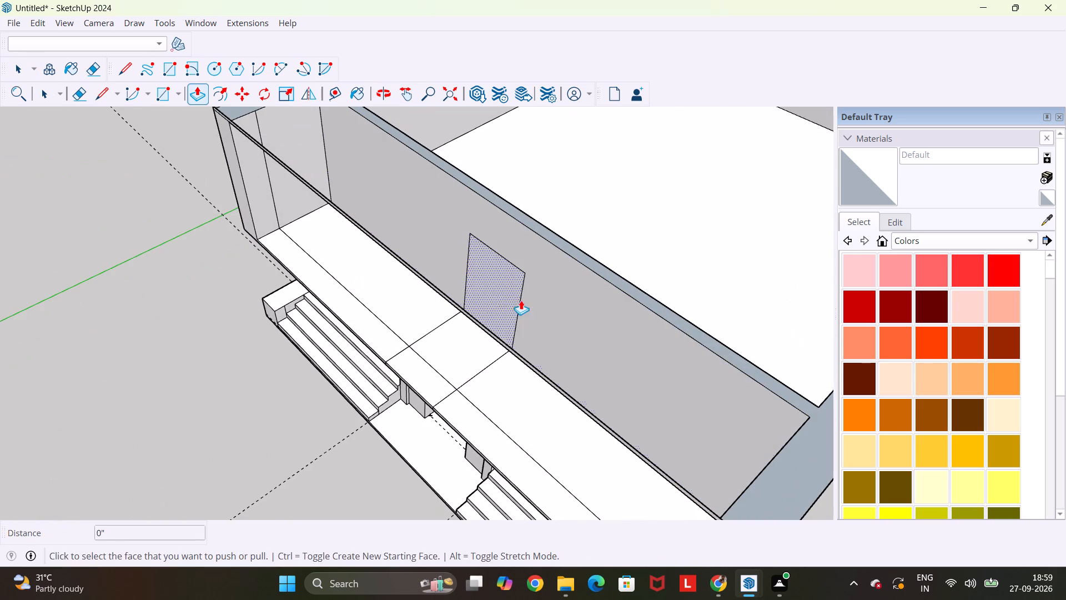
pyautogui.click(502, 292)
pyautogui.click(580, 249)
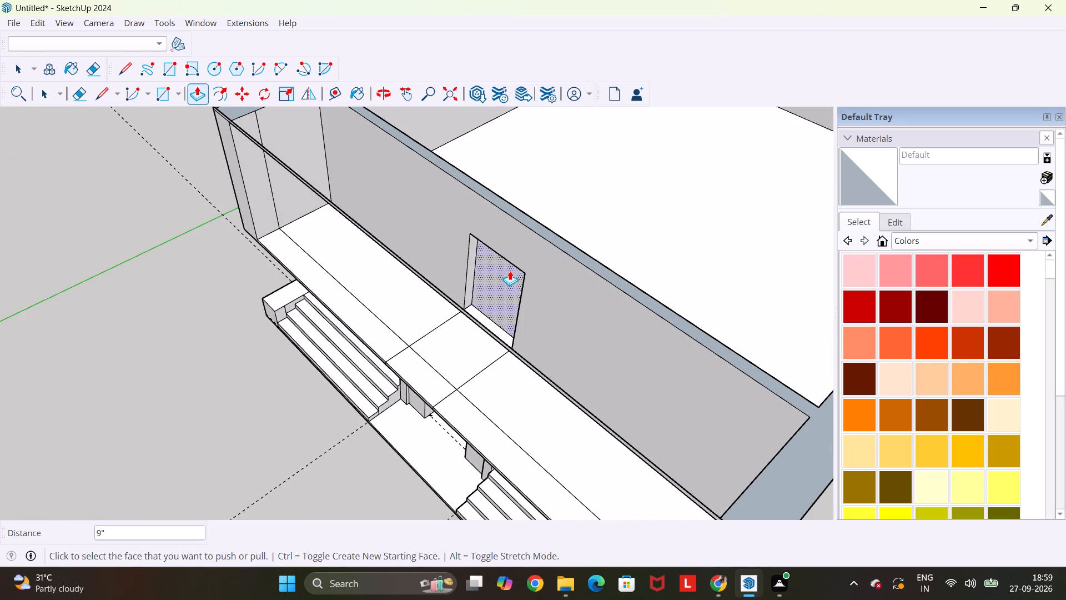
pyautogui.click(500, 276)
pyautogui.click(581, 247)
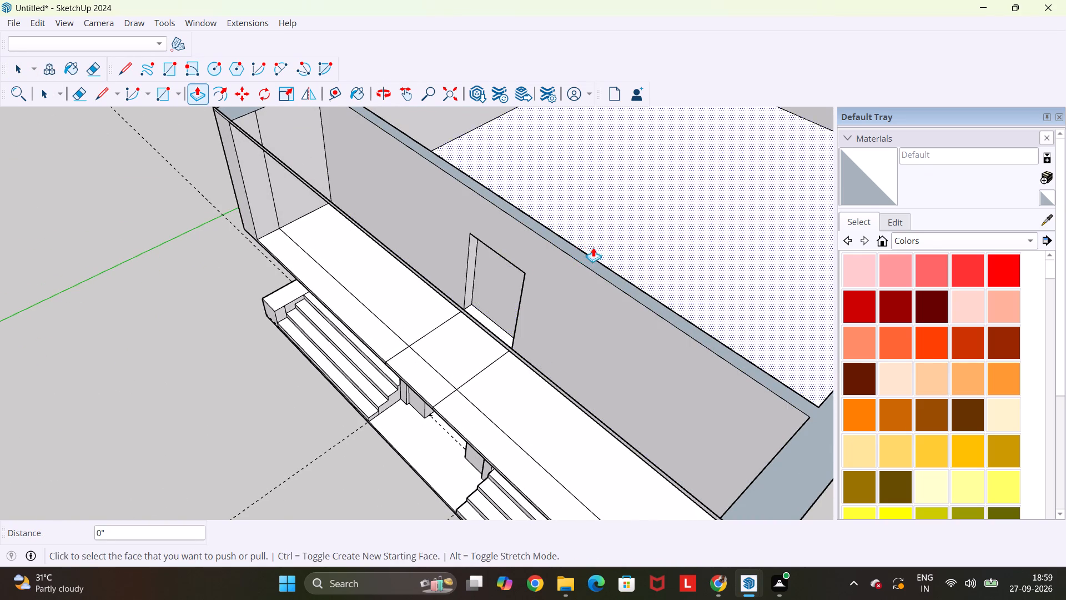
# Push the door face on the room side into the wall and delete it to open the doorway.
pyautogui.moveTo(602, 247); pyautogui.dragTo(239, 309, button='middle')
pyautogui.click(386, 332)
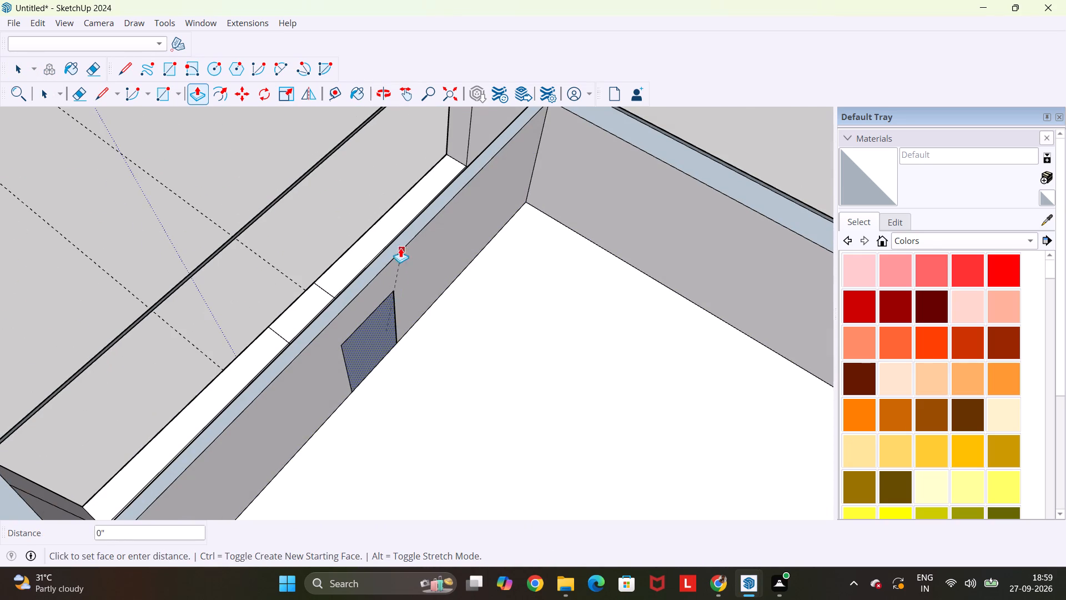
pyautogui.click(391, 241)
pyautogui.press('Escape')
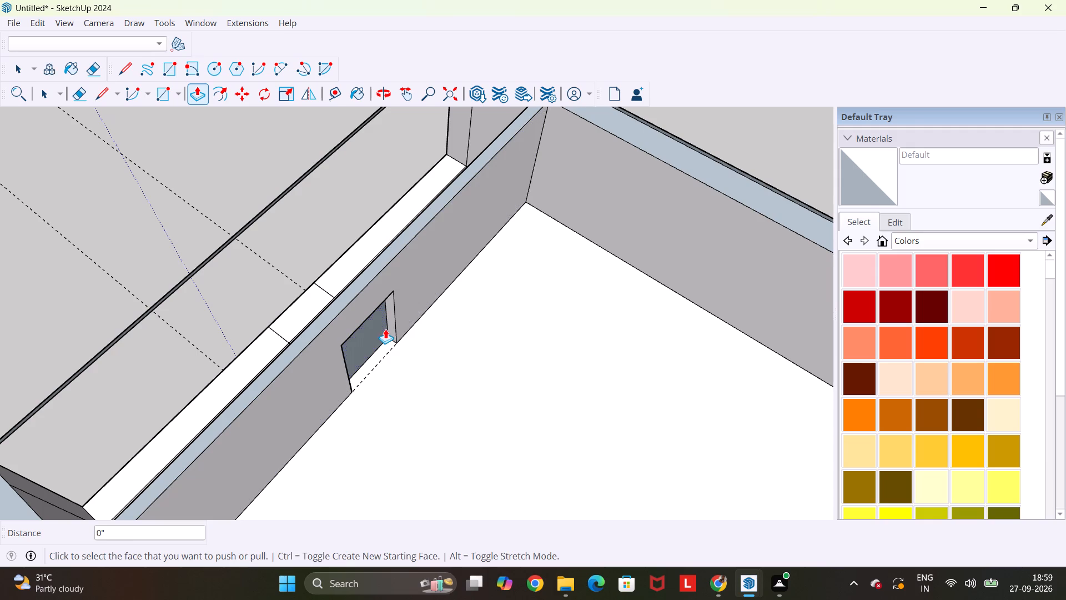
pyautogui.press('space')
pyautogui.click(384, 339)
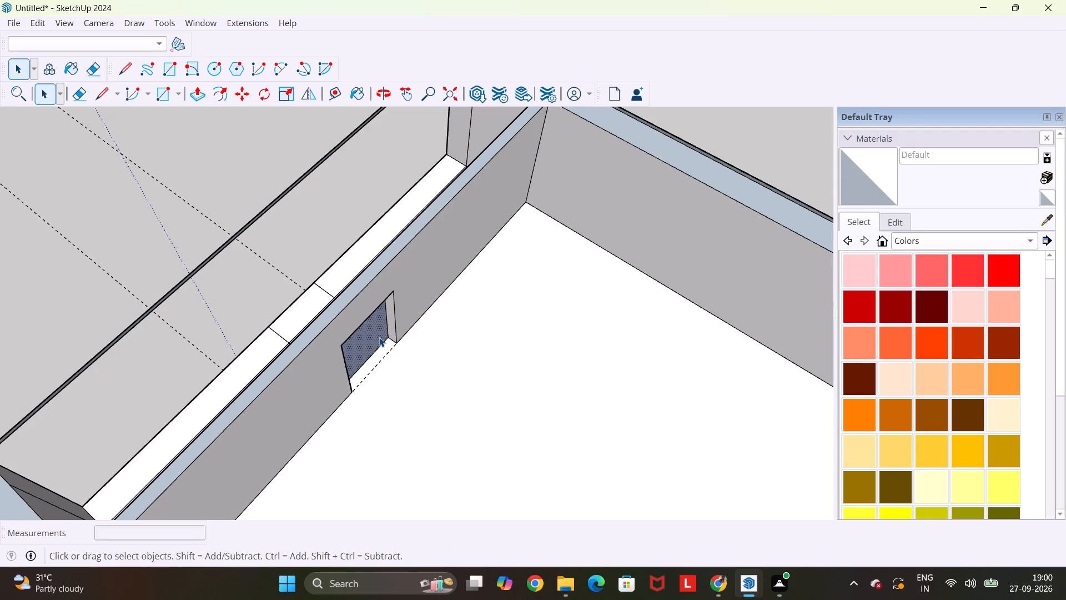
pyautogui.press('Delete')
# Push/Pull the narrow lip face along the top of the rear wall 50' forward to the front edge, forming a roof slab.
pyautogui.moveTo(350, 348); pyautogui.dragTo(496, 361, button='middle')
pyautogui.scroll(-5, 496, 361)
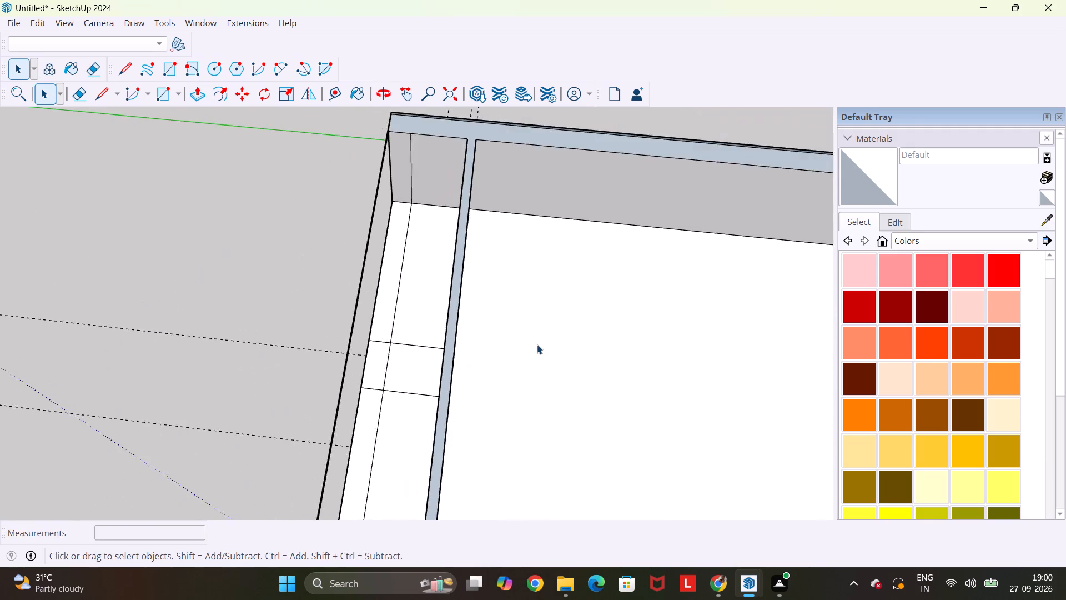
pyautogui.scroll(-5, 537, 344)
pyautogui.moveTo(544, 338); pyautogui.dragTo(705, 307, button='middle')
pyautogui.scroll(-1, 705, 311)
pyautogui.scroll(8, 729, 237)
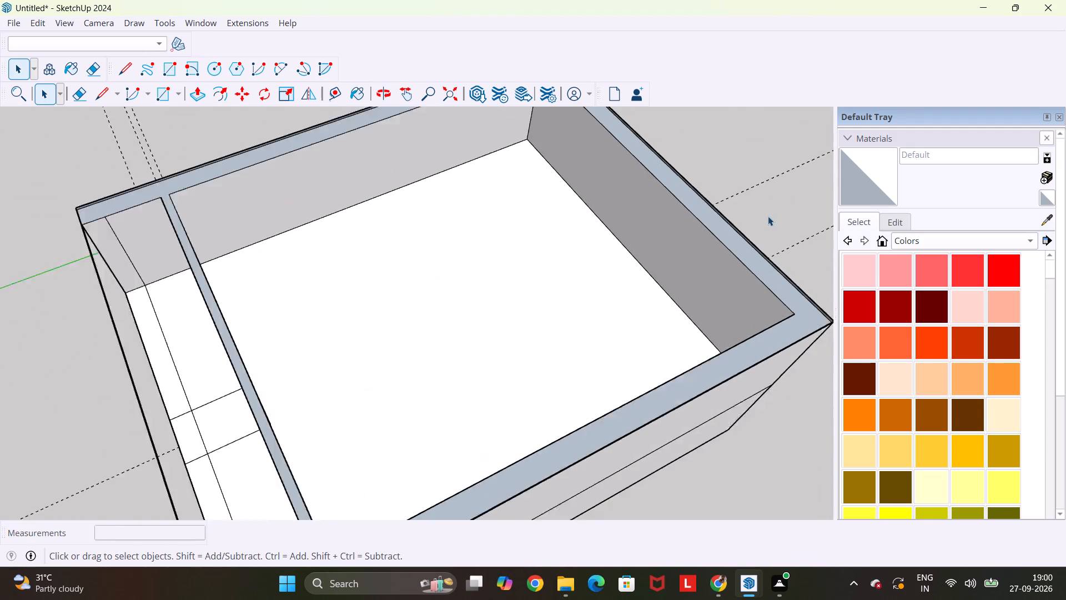
pyautogui.scroll(6, 768, 216)
pyautogui.moveTo(311, 291); pyautogui.dragTo(623, 212, button='middle')
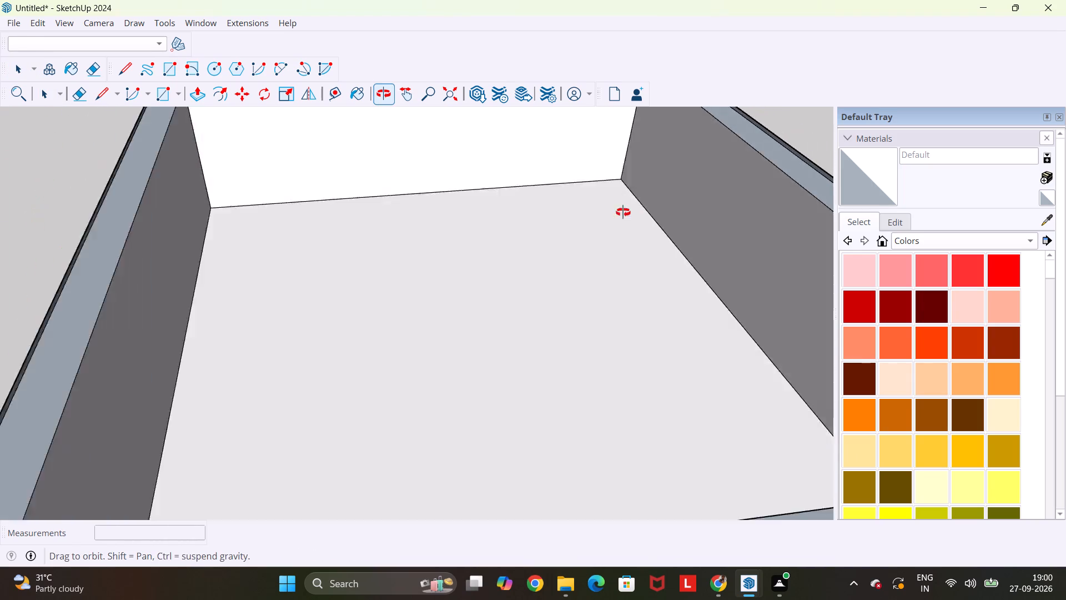
pyautogui.moveTo(623, 212); pyautogui.dragTo(833, 238, button='middle')
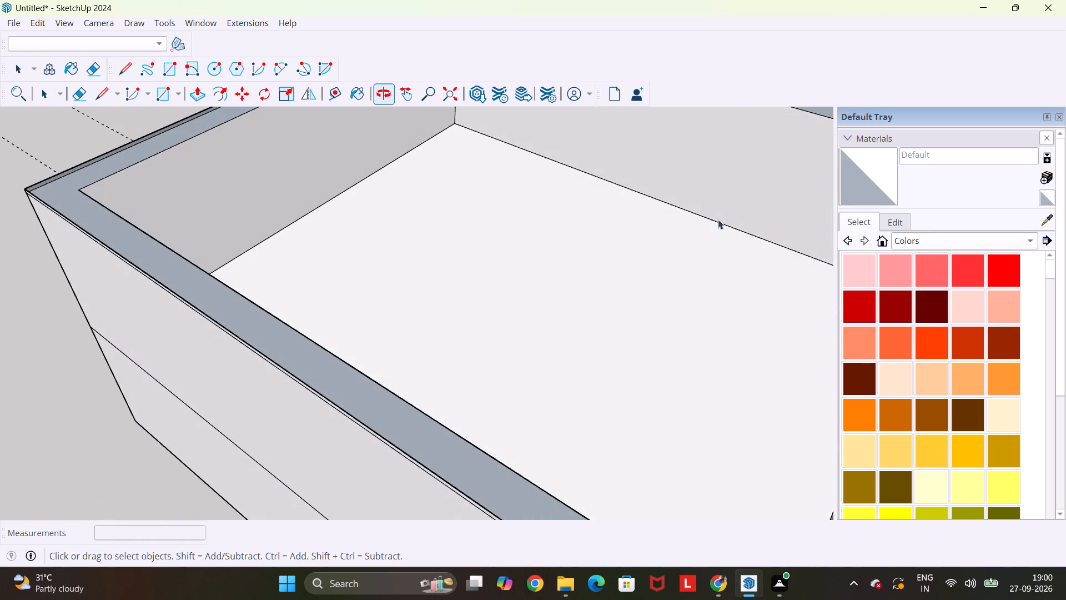
pyautogui.scroll(5, 3, 234)
pyautogui.scroll(5, 61, 172)
pyautogui.press('p')
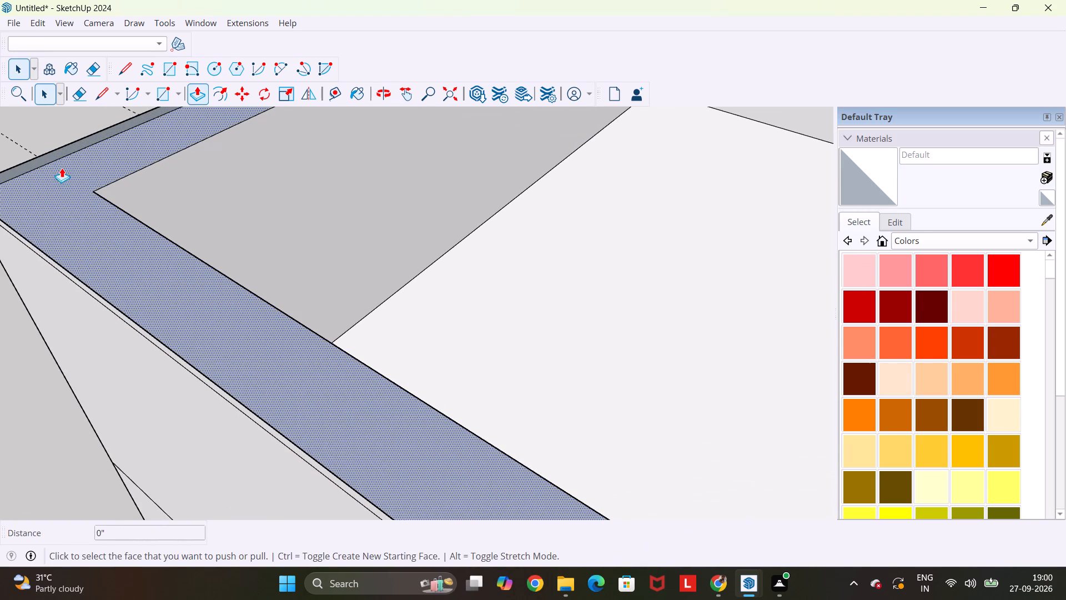
pyautogui.click(42, 158)
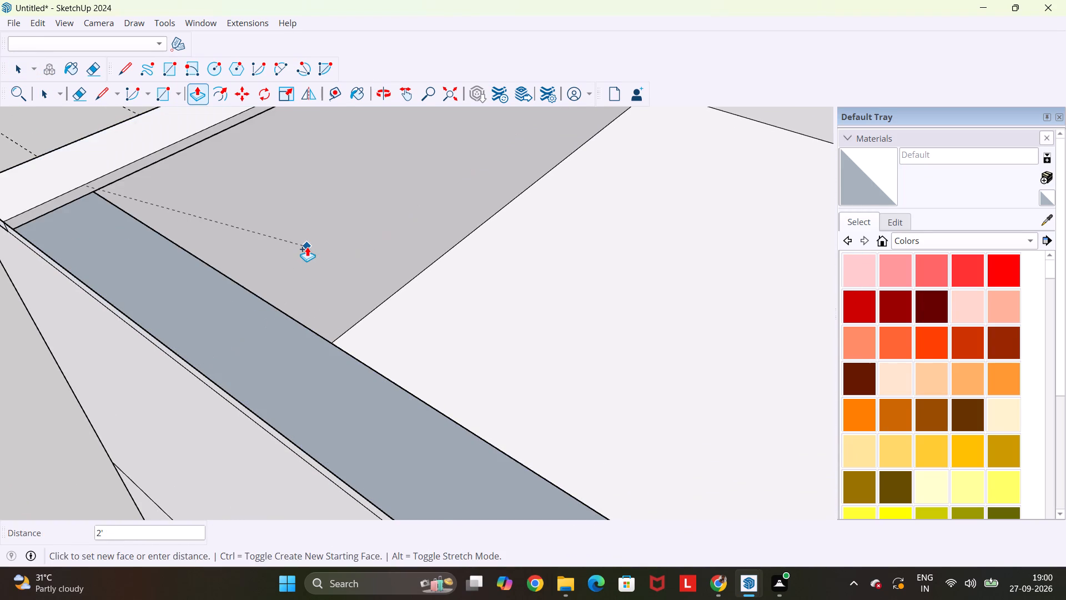
pyautogui.scroll(-1, 307, 250)
pyautogui.scroll(-1, 401, 332)
pyautogui.scroll(-8, 491, 383)
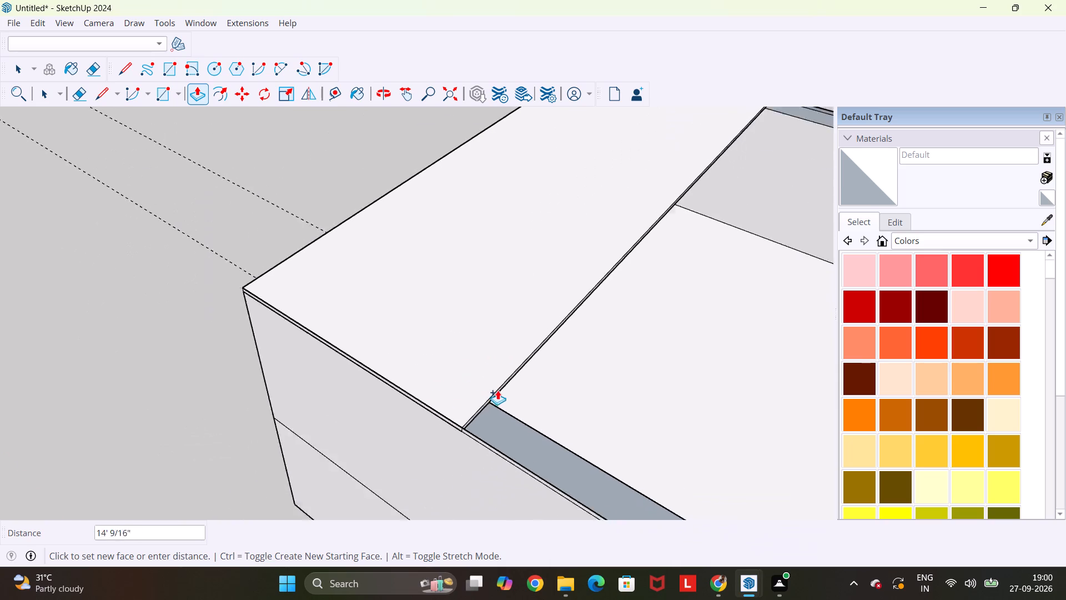
pyautogui.scroll(-7, 497, 390)
pyautogui.moveTo(696, 461); pyautogui.dragTo(398, 386, button='middle')
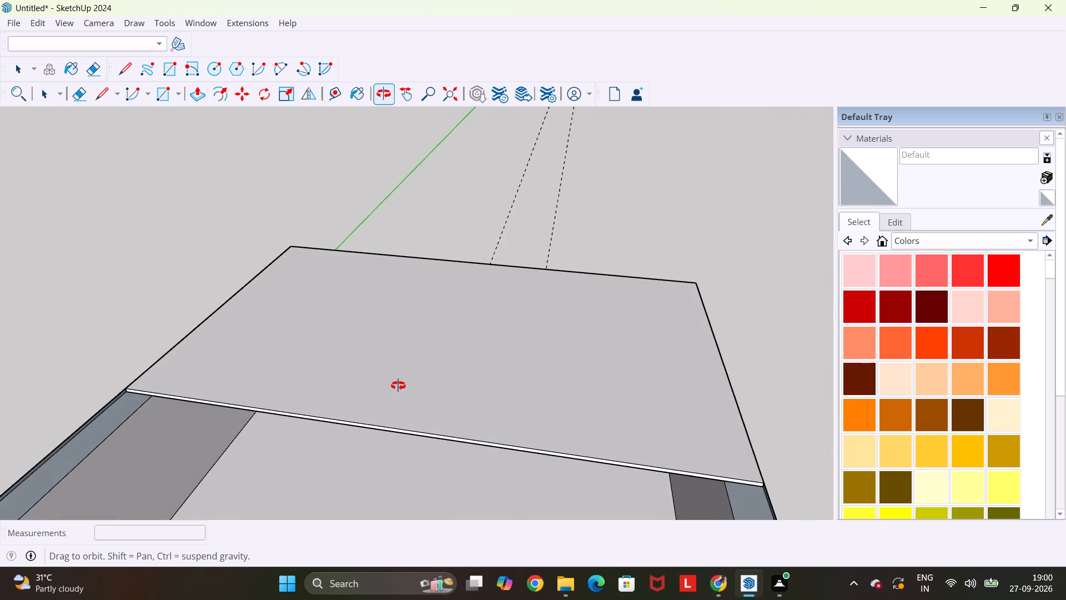
pyautogui.moveTo(398, 386); pyautogui.dragTo(401, 387, button='middle')
pyautogui.keyDown('shift'); pyautogui.moveTo(422, 416); pyautogui.dragTo(485, 198, button='middle'); pyautogui.keyUp('shift')
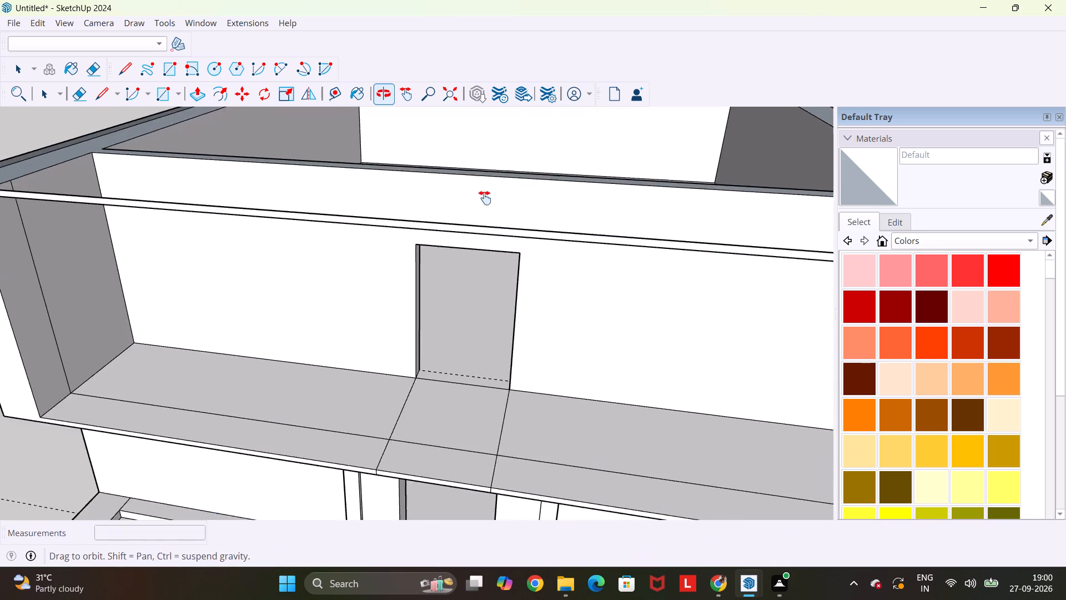
pyautogui.keyDown('shift'); pyautogui.moveTo(485, 198); pyautogui.dragTo(491, 236, button='middle'); pyautogui.keyUp('shift')
pyautogui.scroll(-5, 491, 242)
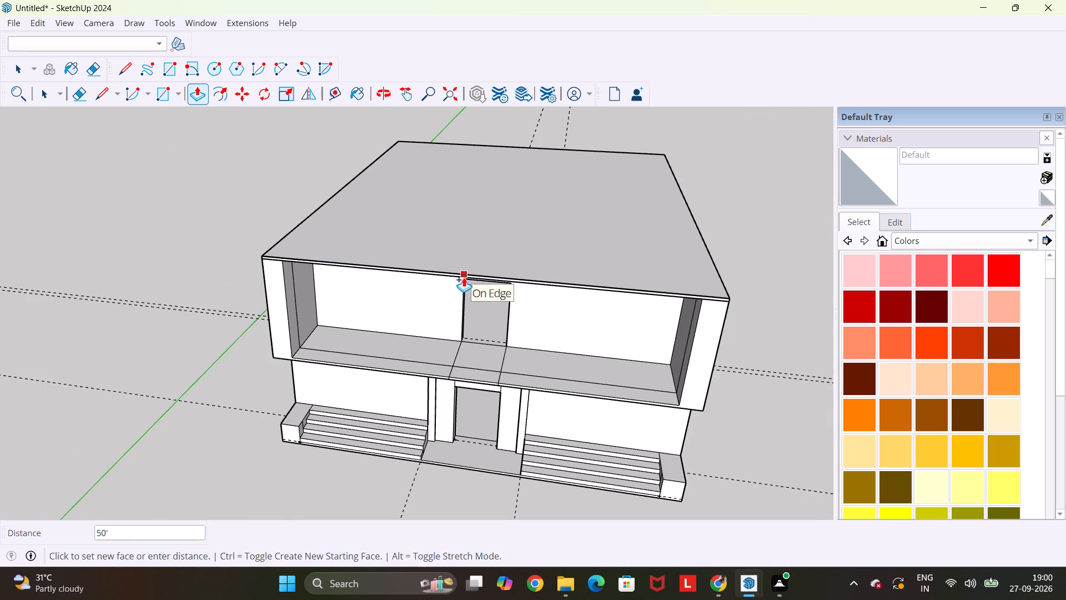
pyautogui.click(464, 277)
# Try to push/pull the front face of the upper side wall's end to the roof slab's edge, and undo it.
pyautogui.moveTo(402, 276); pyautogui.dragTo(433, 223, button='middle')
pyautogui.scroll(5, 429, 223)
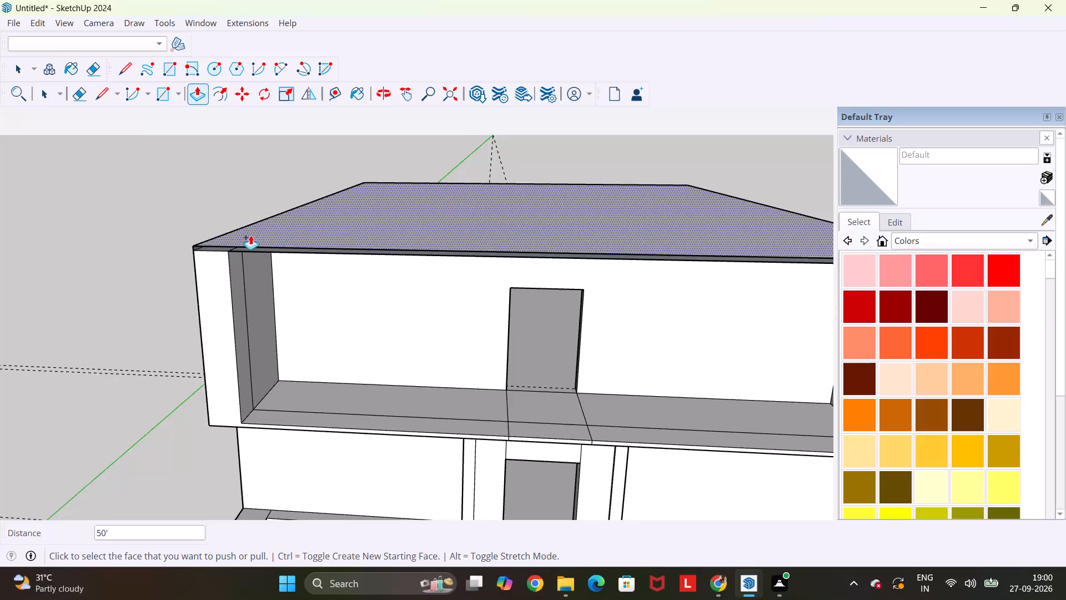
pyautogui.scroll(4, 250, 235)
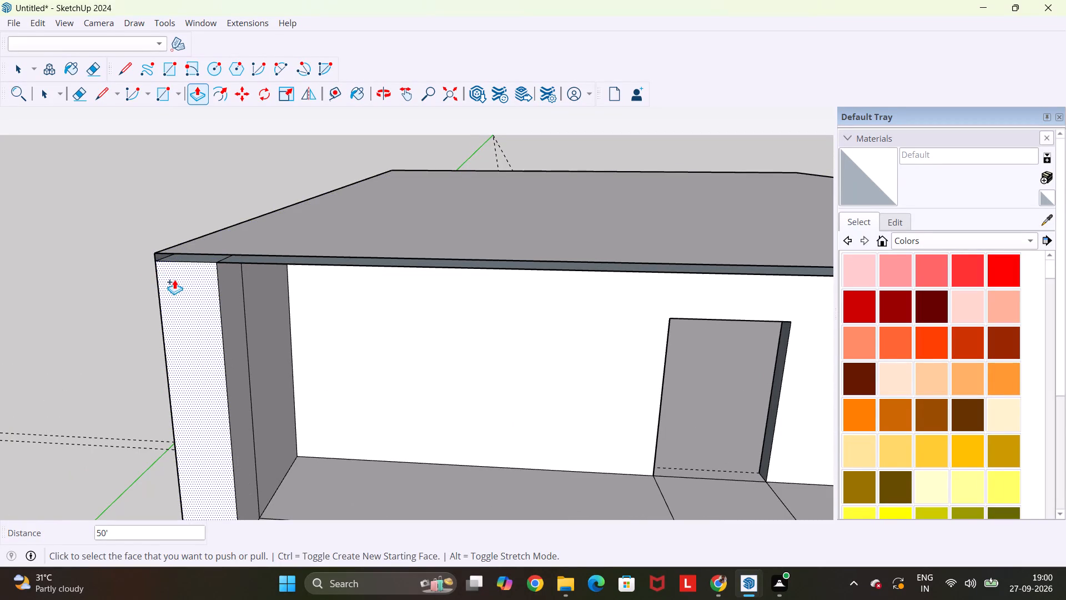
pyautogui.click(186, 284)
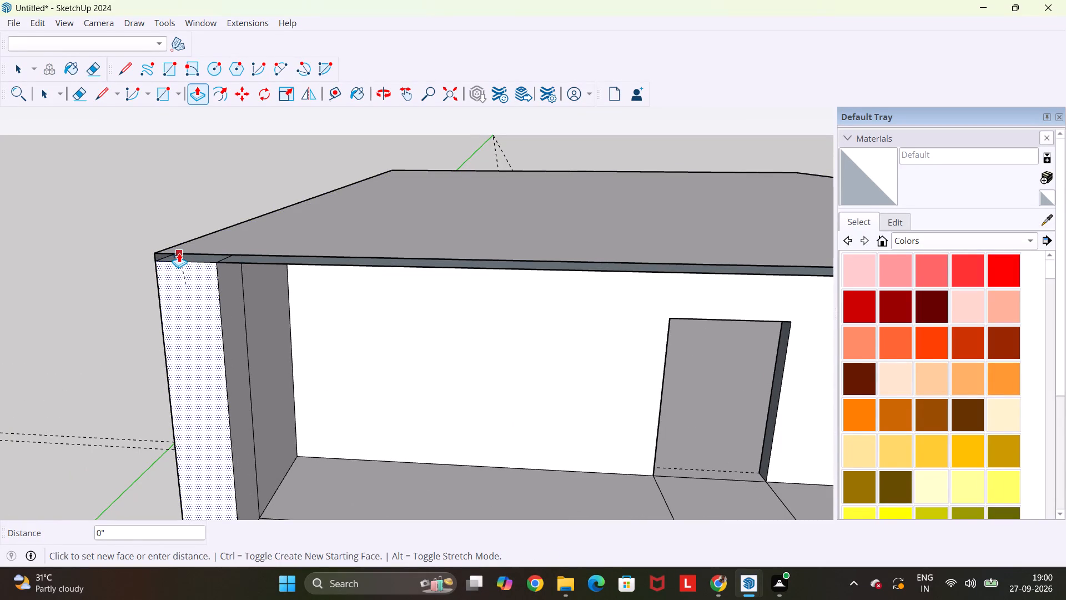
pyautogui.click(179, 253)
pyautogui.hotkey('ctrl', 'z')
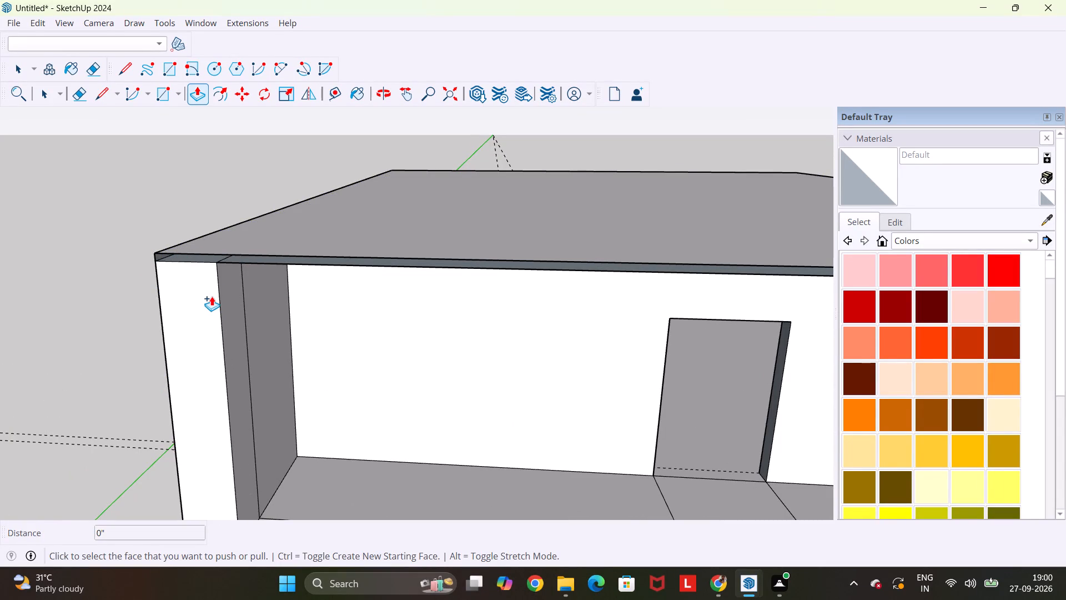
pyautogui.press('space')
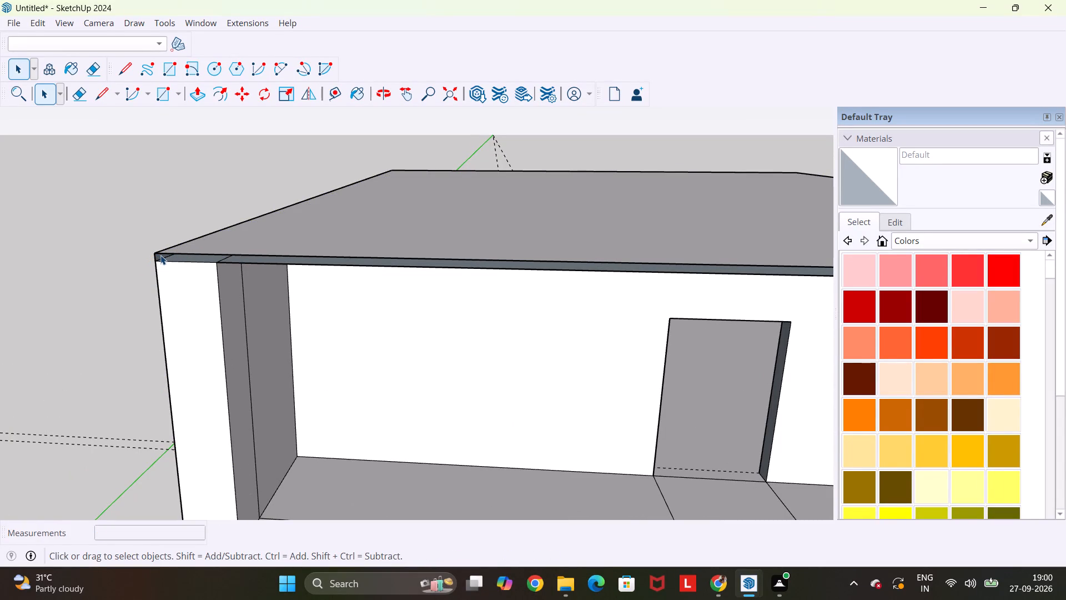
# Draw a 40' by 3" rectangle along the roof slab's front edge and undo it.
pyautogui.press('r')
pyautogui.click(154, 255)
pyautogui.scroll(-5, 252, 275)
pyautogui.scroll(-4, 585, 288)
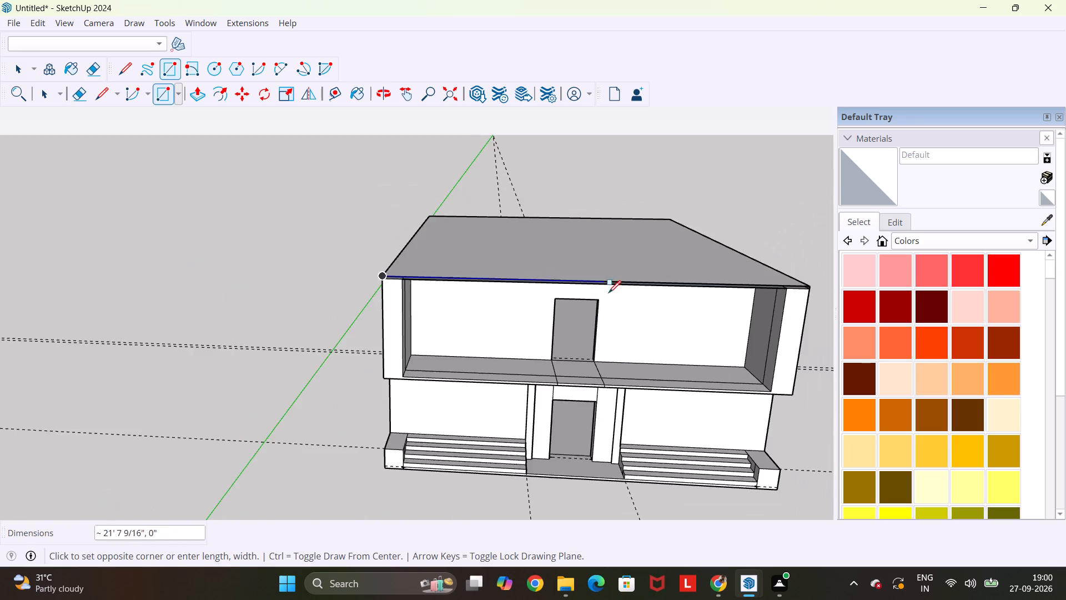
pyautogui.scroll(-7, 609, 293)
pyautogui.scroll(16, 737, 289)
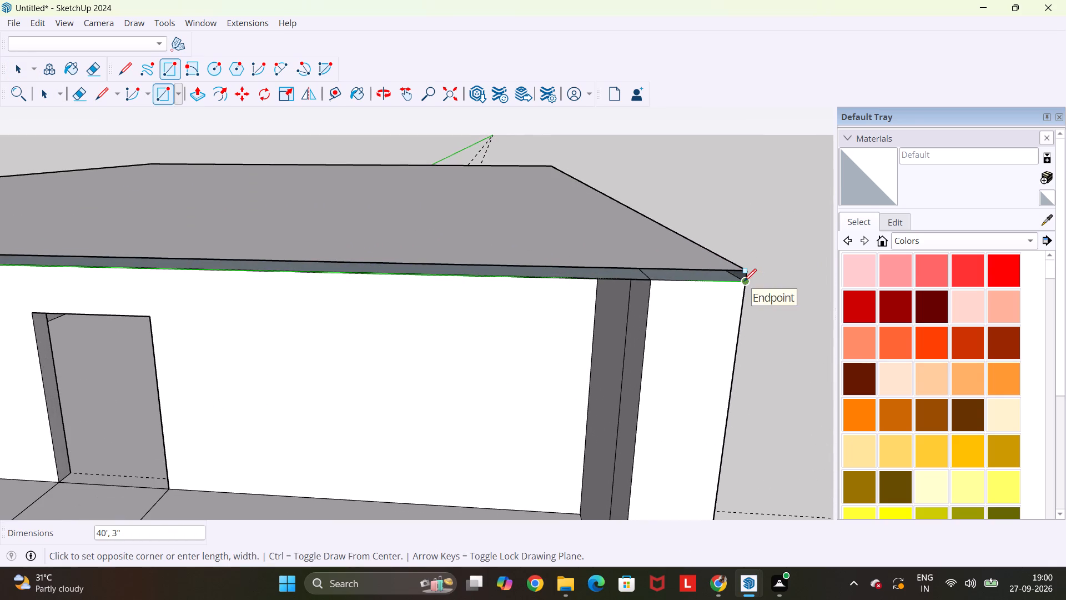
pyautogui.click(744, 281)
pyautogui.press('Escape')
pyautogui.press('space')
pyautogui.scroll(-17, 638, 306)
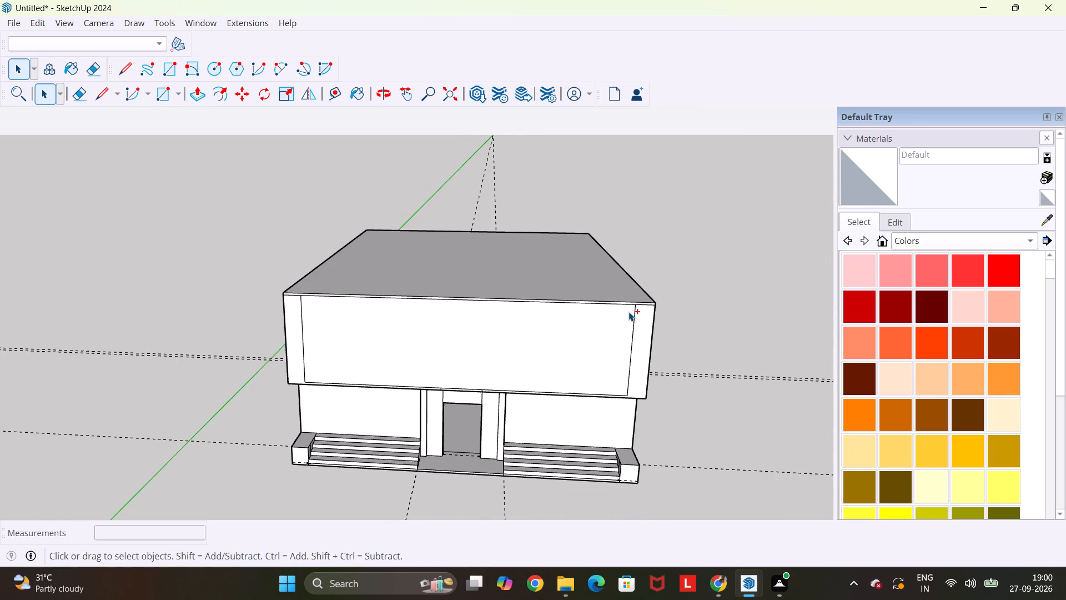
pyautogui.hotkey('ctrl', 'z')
# Draw a 3" by 2' rectangle on the roof slab's front edge, above the upper side wall's end.
pyautogui.scroll(10, 303, 289)
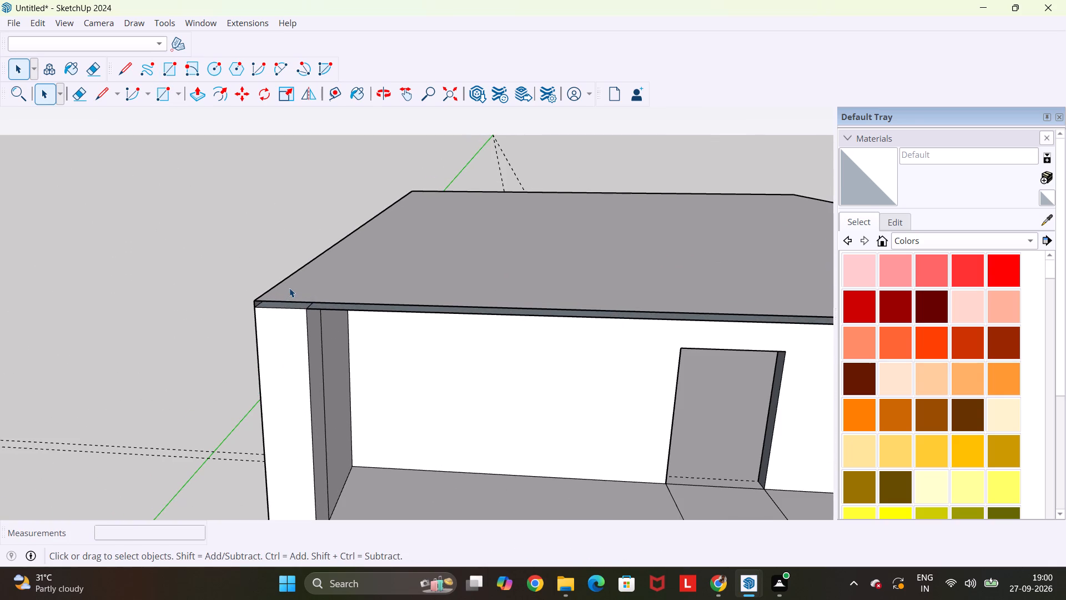
pyautogui.moveTo(479, 354); pyautogui.dragTo(458, 181, button='middle')
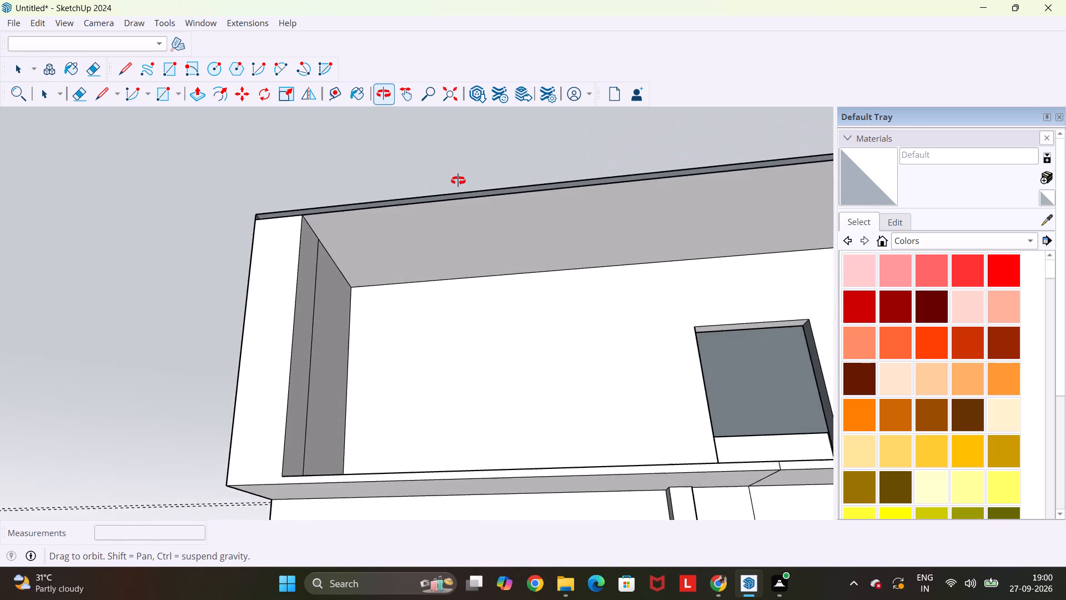
pyautogui.moveTo(458, 181); pyautogui.dragTo(464, 247, button='middle')
pyautogui.scroll(5, 290, 239)
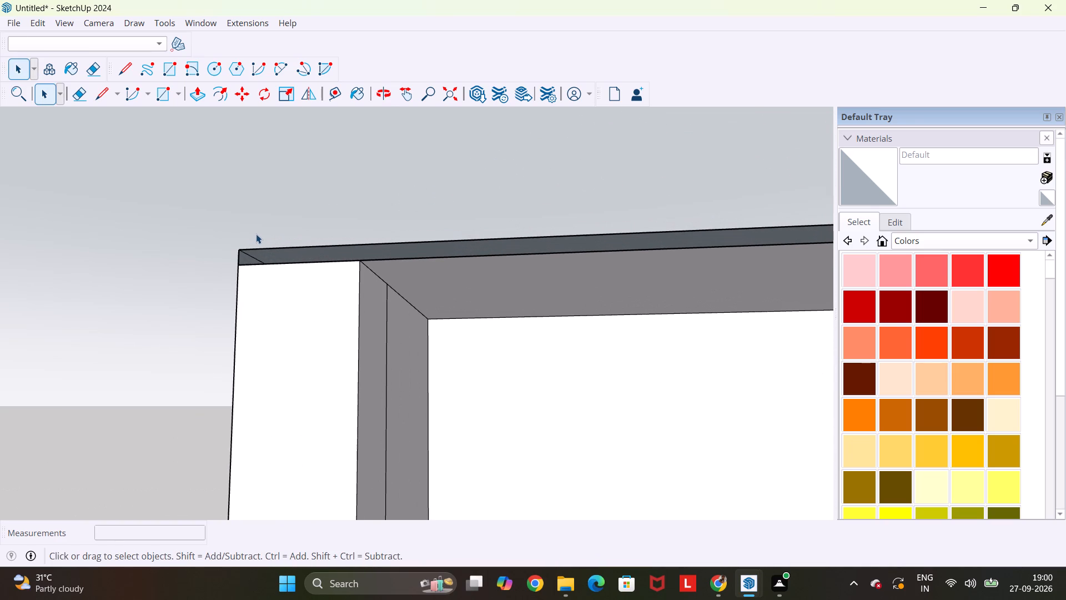
pyautogui.press('r')
pyautogui.click(238, 252)
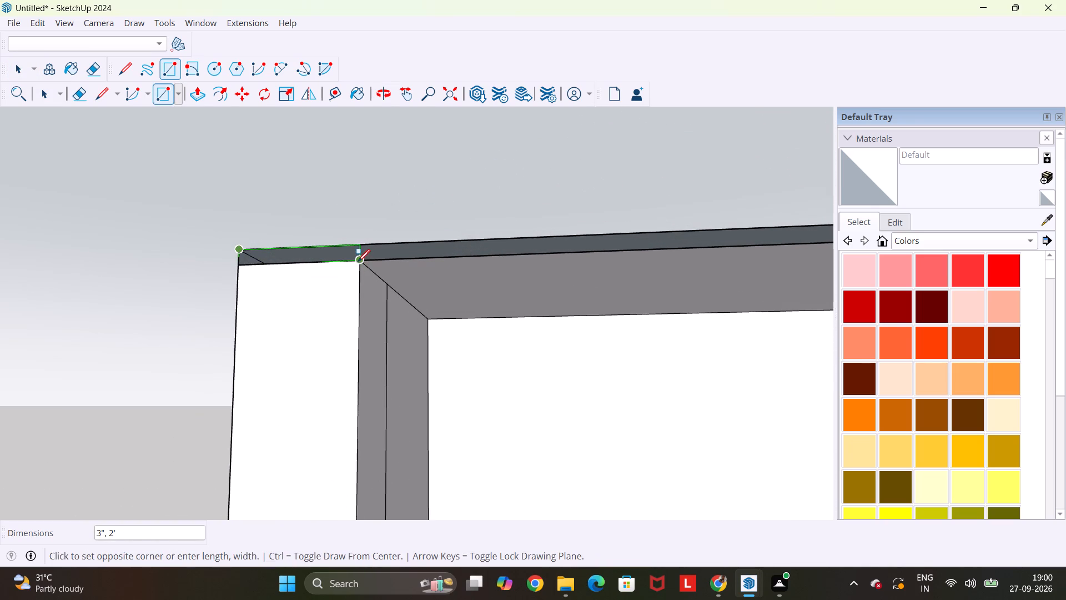
pyautogui.click(358, 262)
pyautogui.scroll(-20, 365, 261)
pyautogui.scroll(-5, 365, 261)
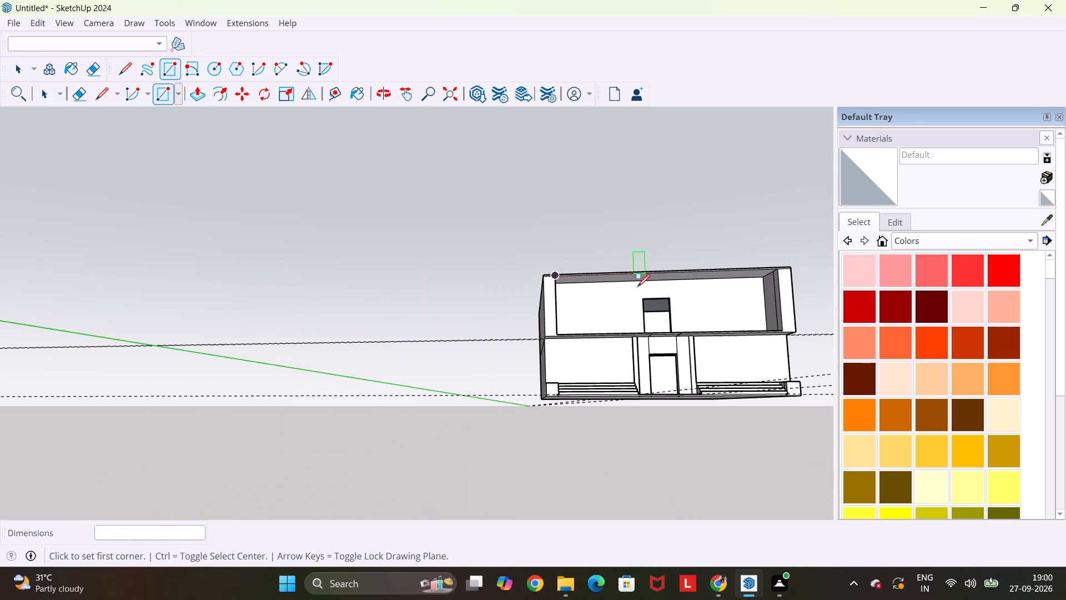
pyautogui.press('Escape')
pyautogui.press('space')
# Erase the leftover edges around the new rectangle to merge it with the wall end and the roof slab's front face.
pyautogui.scroll(20, 528, 265)
pyautogui.scroll(2, 528, 265)
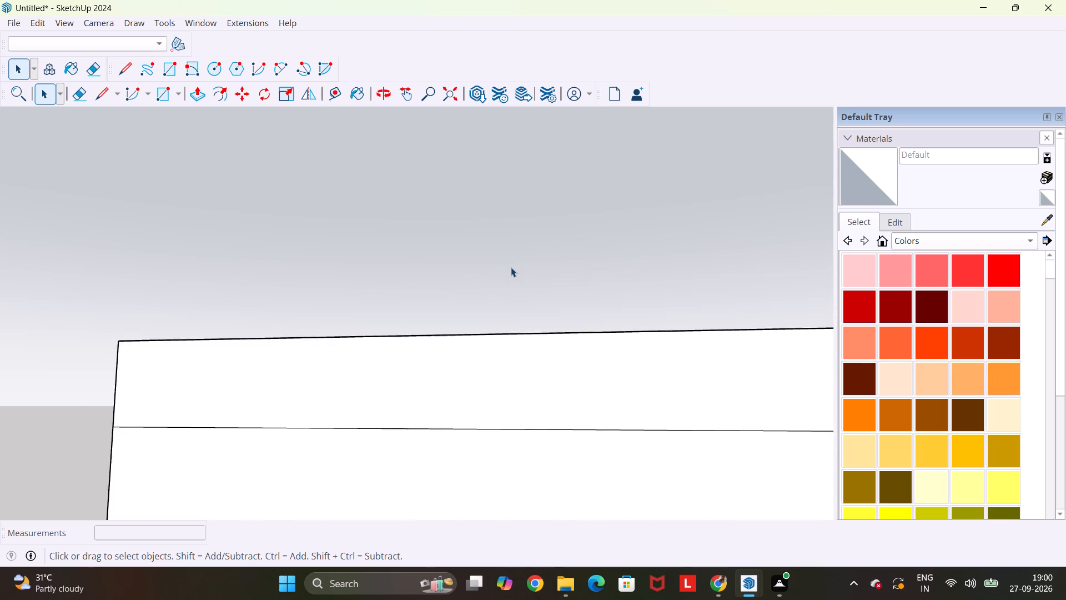
pyautogui.press('e')
pyautogui.scroll(-11, 535, 403)
pyautogui.scroll(6, 542, 435)
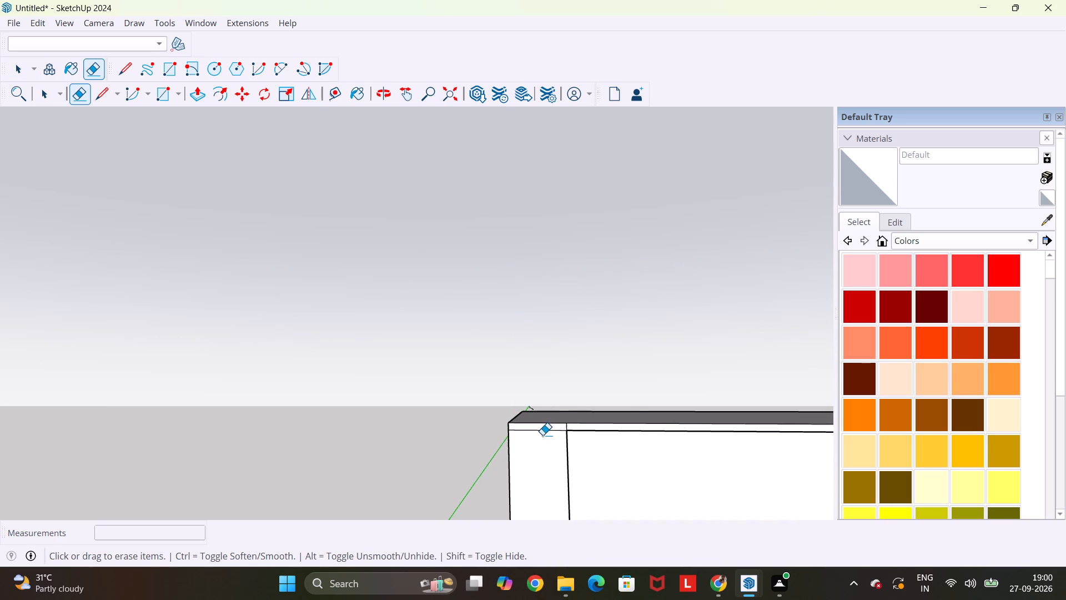
pyautogui.click(545, 432)
pyautogui.scroll(7, 568, 426)
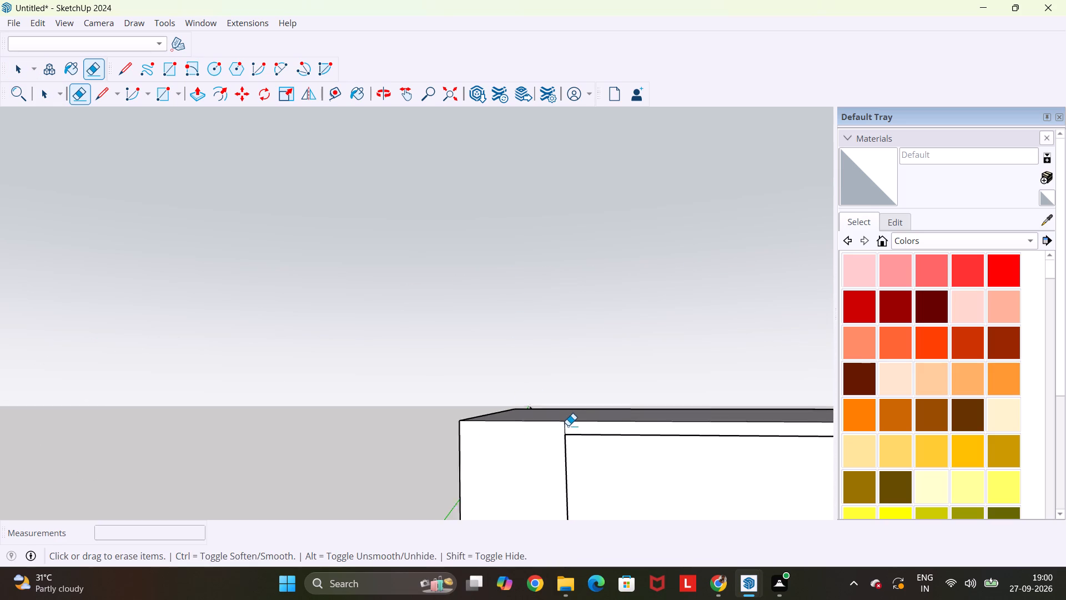
pyautogui.scroll(3, 568, 426)
pyautogui.click(562, 426)
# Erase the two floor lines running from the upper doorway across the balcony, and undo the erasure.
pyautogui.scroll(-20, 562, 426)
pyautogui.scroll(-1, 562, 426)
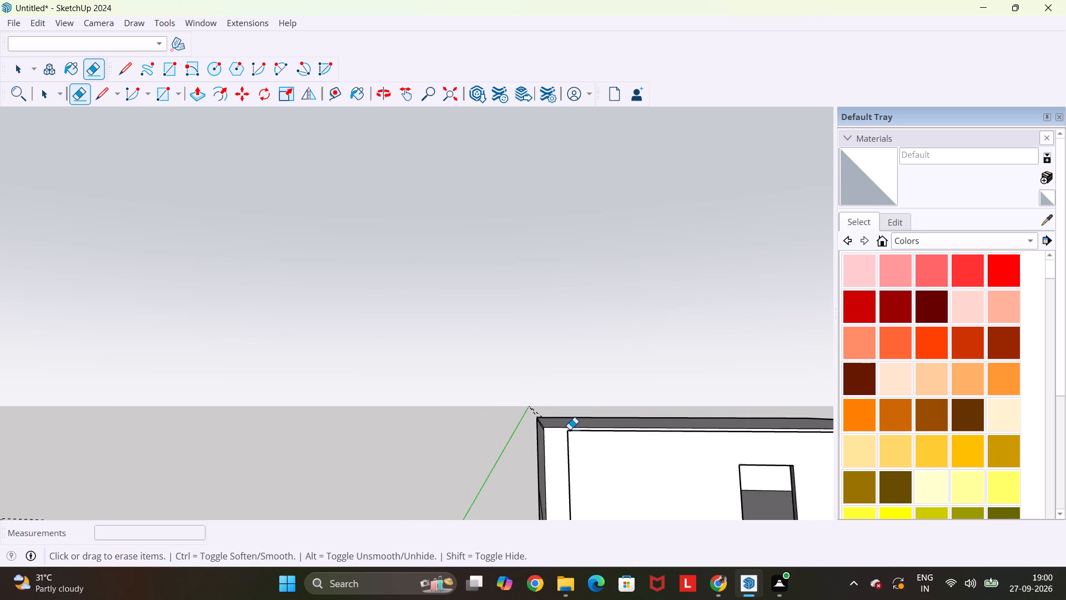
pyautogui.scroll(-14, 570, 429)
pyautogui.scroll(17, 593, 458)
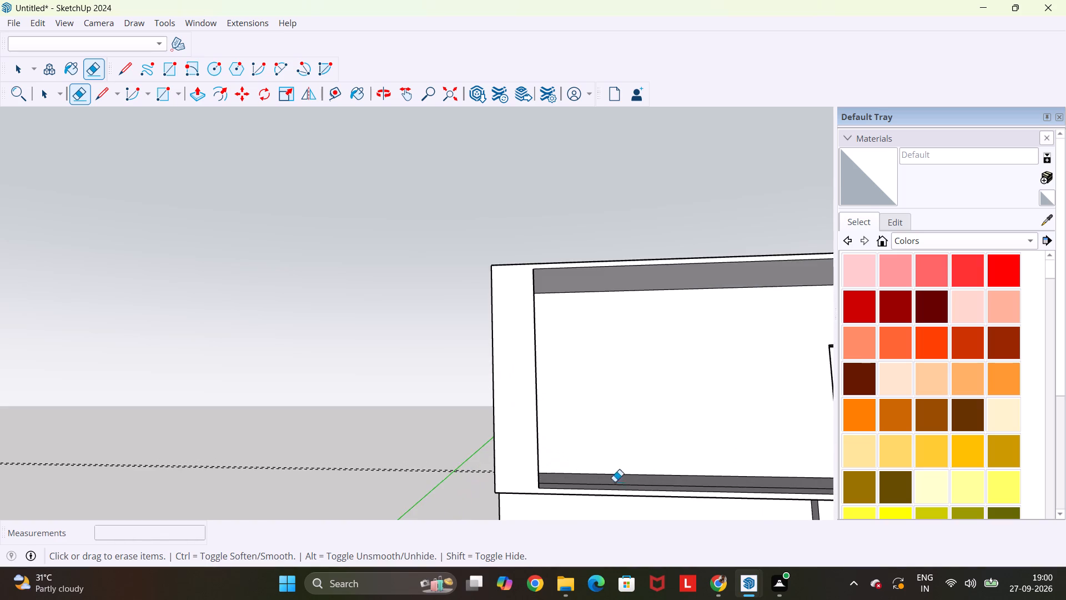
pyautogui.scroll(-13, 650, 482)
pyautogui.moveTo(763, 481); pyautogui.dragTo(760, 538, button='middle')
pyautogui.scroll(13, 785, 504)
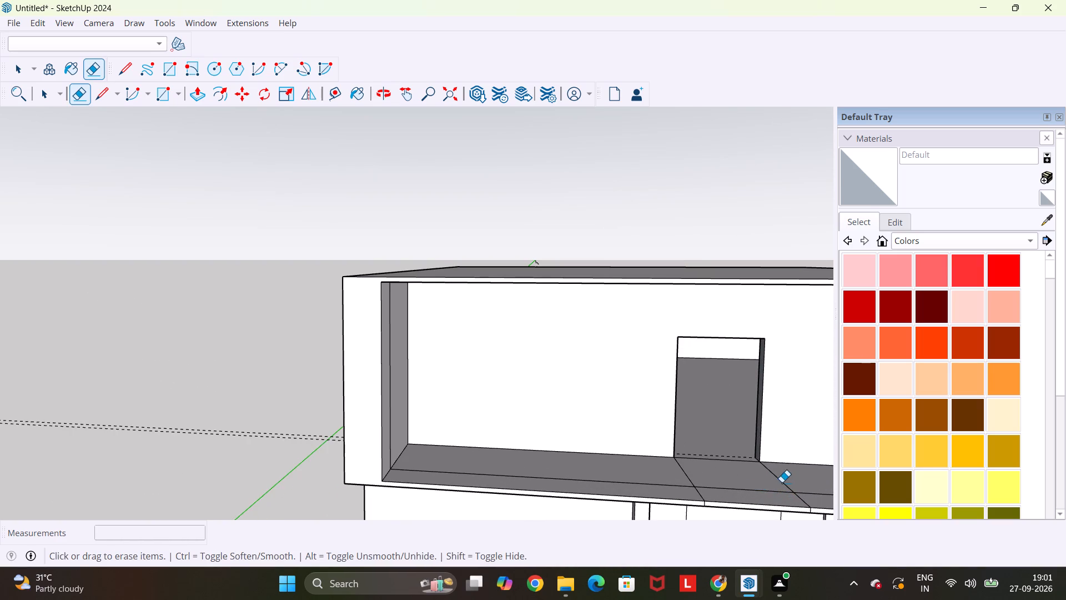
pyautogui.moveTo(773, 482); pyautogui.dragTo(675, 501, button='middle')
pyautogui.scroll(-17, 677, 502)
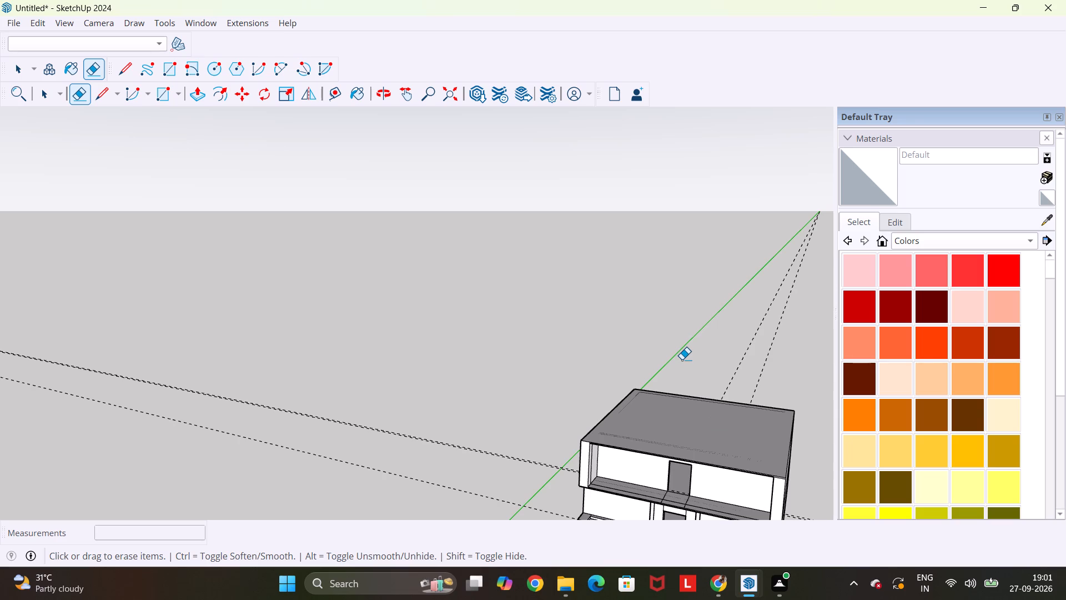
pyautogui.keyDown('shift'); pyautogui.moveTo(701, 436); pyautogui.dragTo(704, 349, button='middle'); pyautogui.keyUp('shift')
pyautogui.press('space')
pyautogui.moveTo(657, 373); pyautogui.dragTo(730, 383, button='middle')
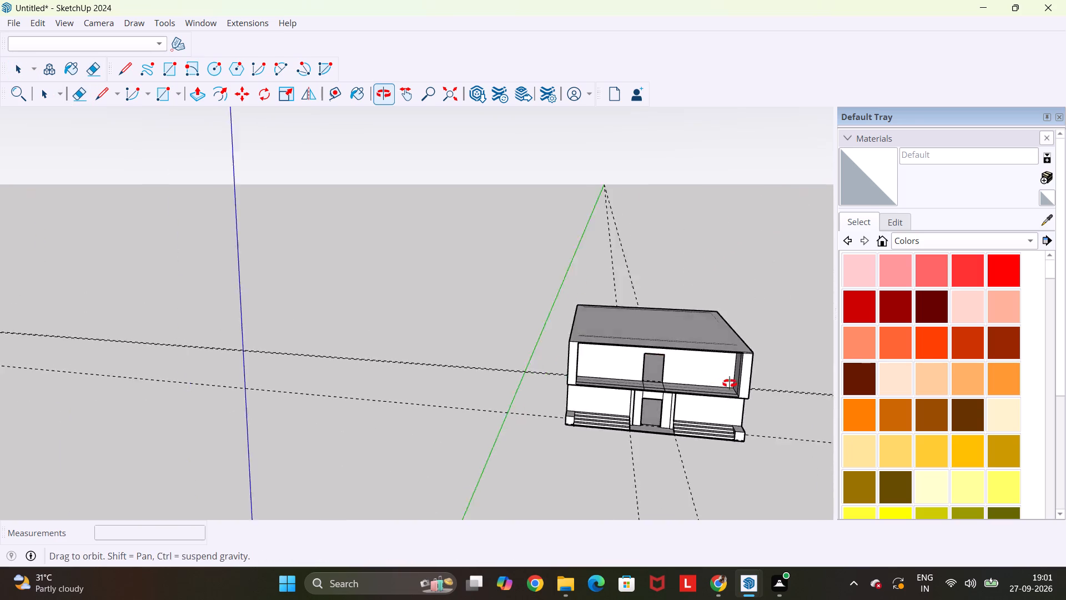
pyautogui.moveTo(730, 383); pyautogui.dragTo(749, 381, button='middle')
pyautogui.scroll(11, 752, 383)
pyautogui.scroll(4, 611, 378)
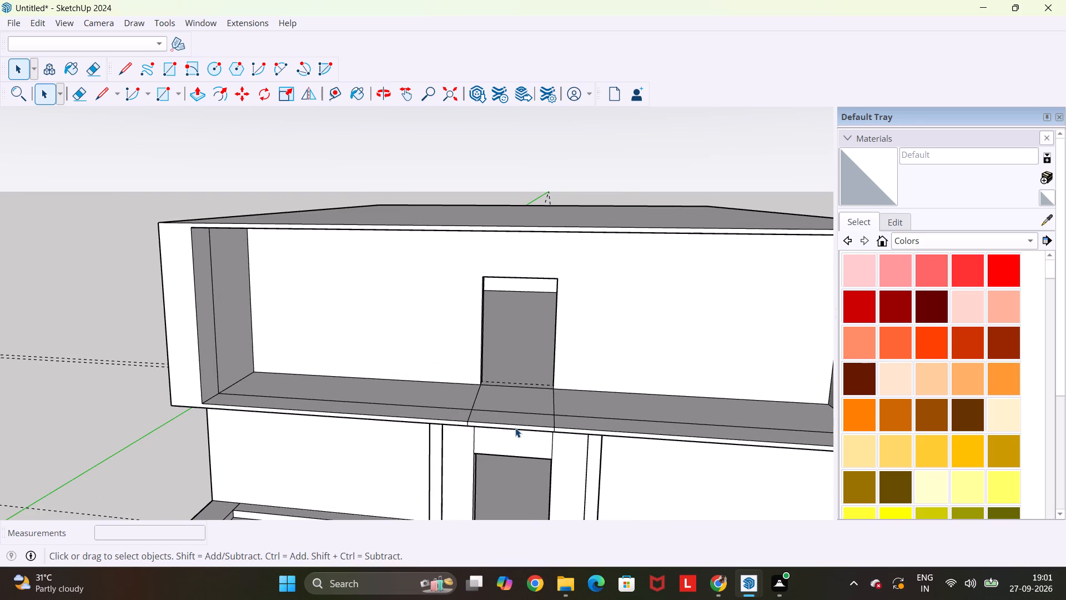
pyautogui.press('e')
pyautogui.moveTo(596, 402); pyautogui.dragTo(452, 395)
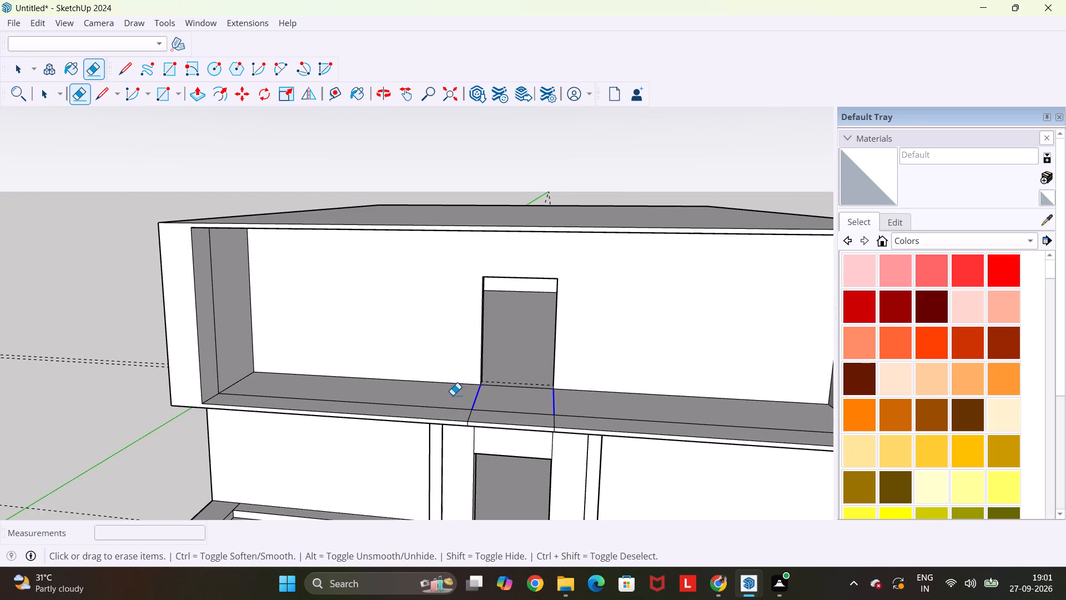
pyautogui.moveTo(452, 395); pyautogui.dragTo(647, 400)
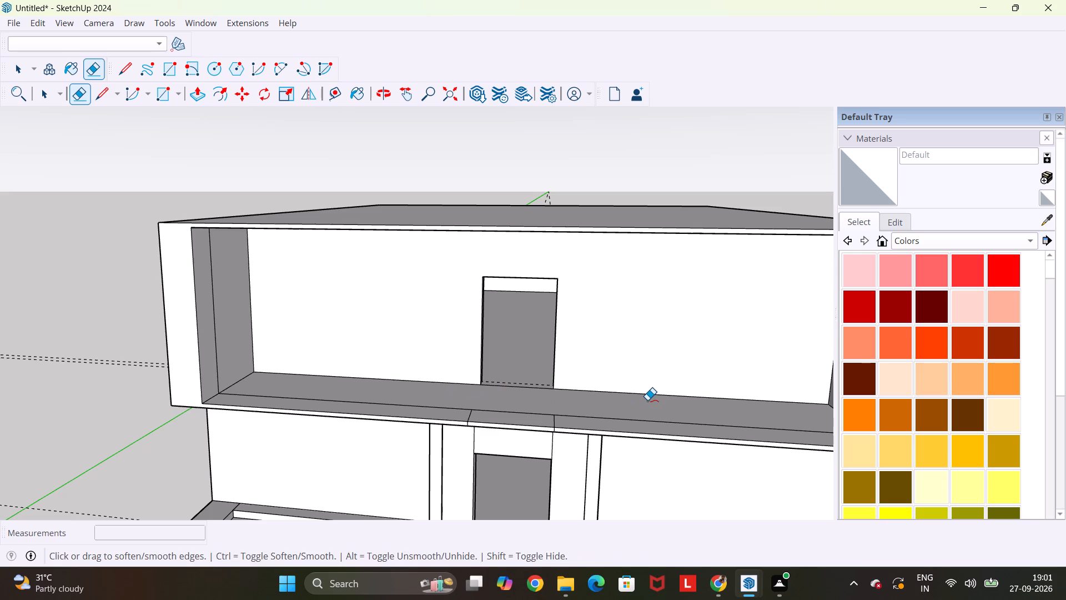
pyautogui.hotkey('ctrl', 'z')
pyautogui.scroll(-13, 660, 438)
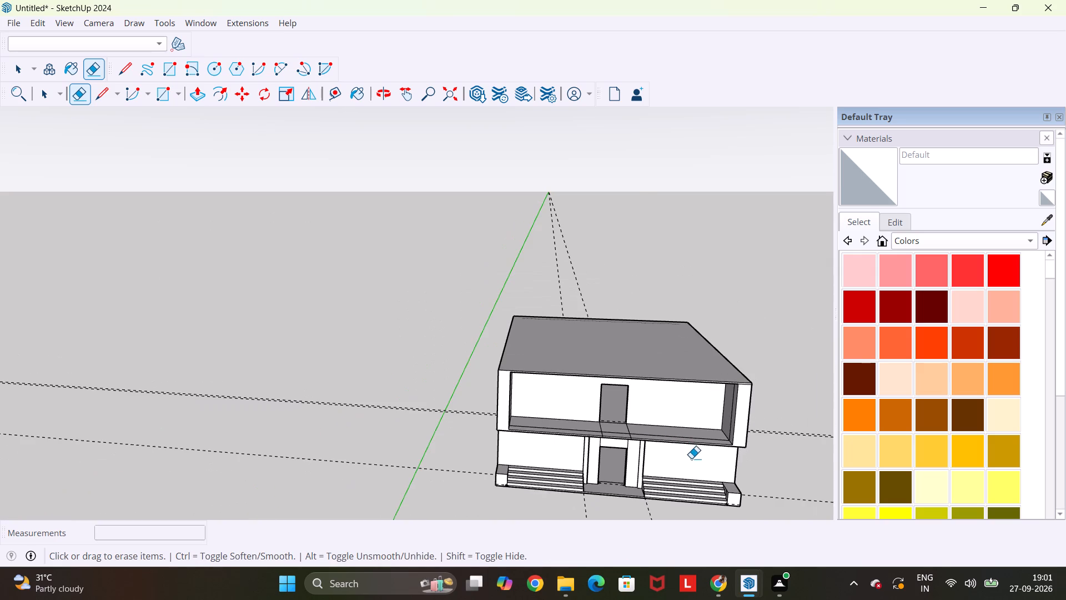
# Undo the recent edits back to the state before the upper-floor doorway was drawn.
pyautogui.moveTo(696, 460); pyautogui.dragTo(701, 447, button='middle')
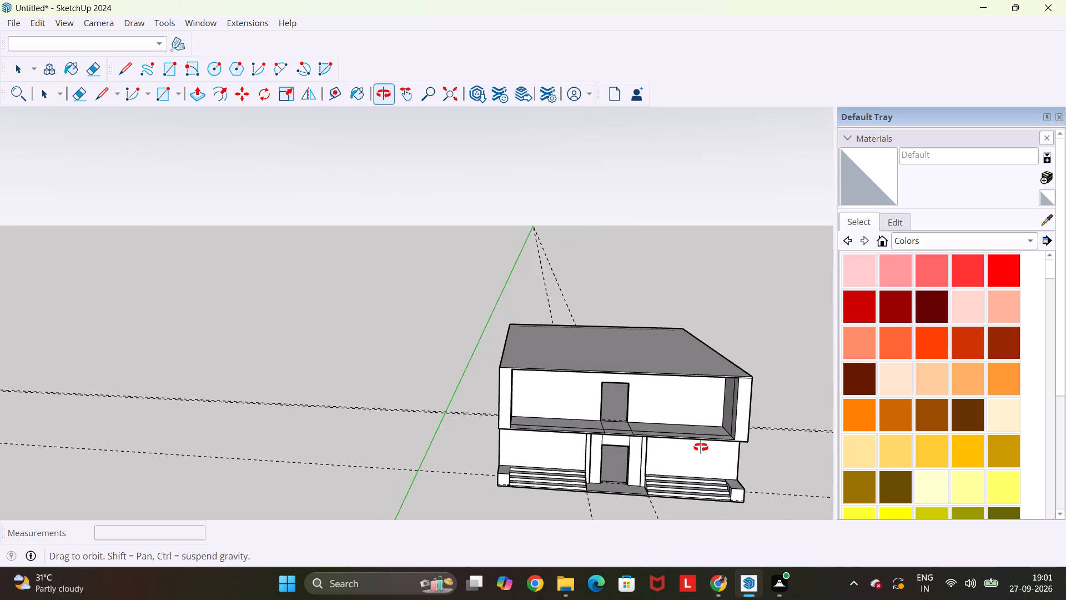
pyautogui.moveTo(701, 447); pyautogui.dragTo(680, 392, button='middle')
pyautogui.scroll(1, 680, 392)
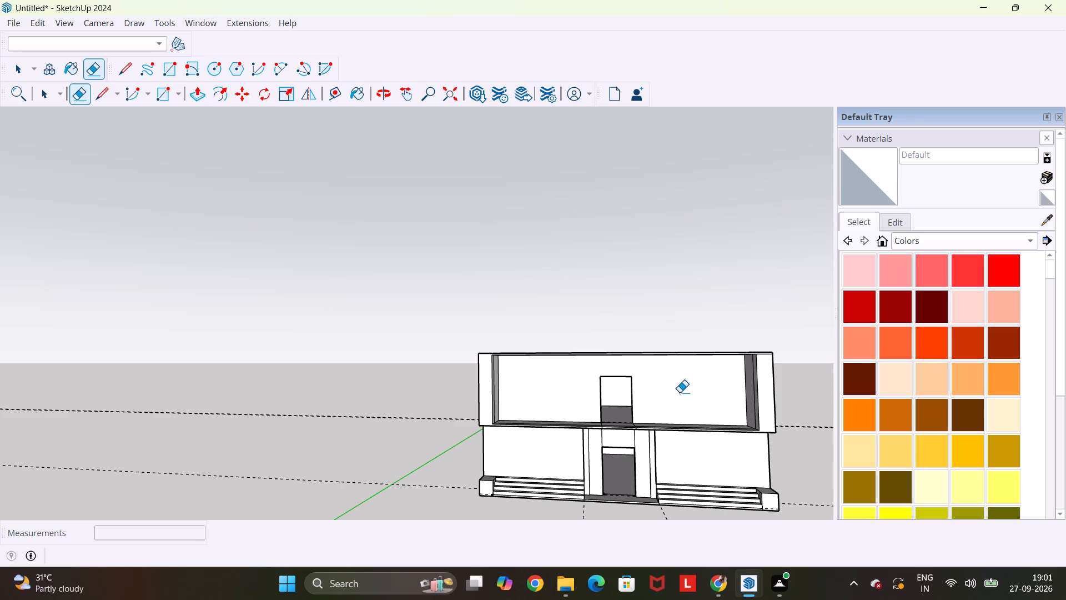
pyautogui.scroll(-4, 672, 398)
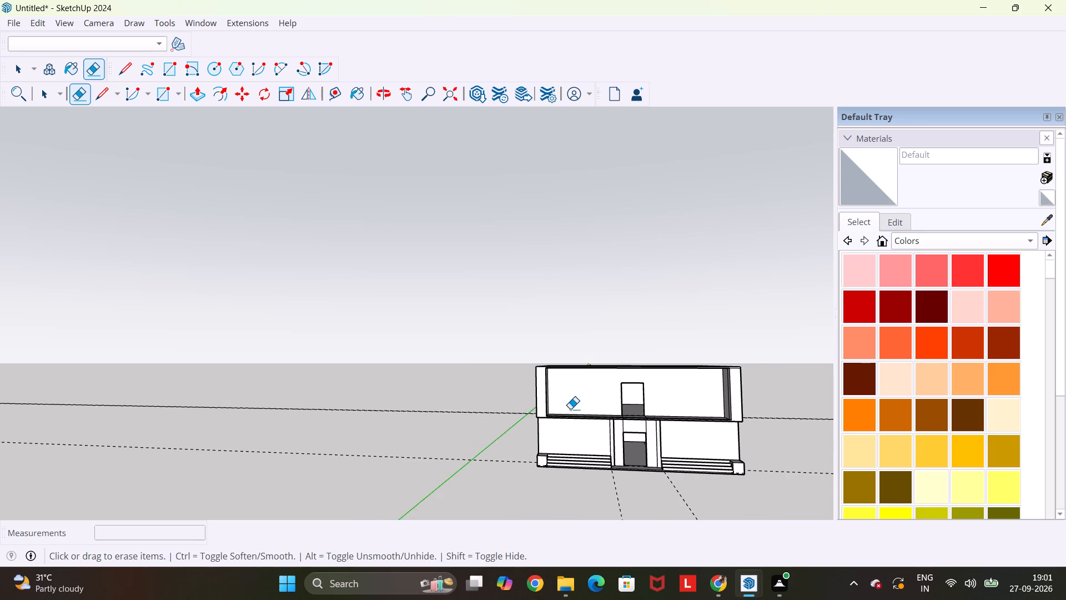
pyautogui.scroll(6, 571, 402)
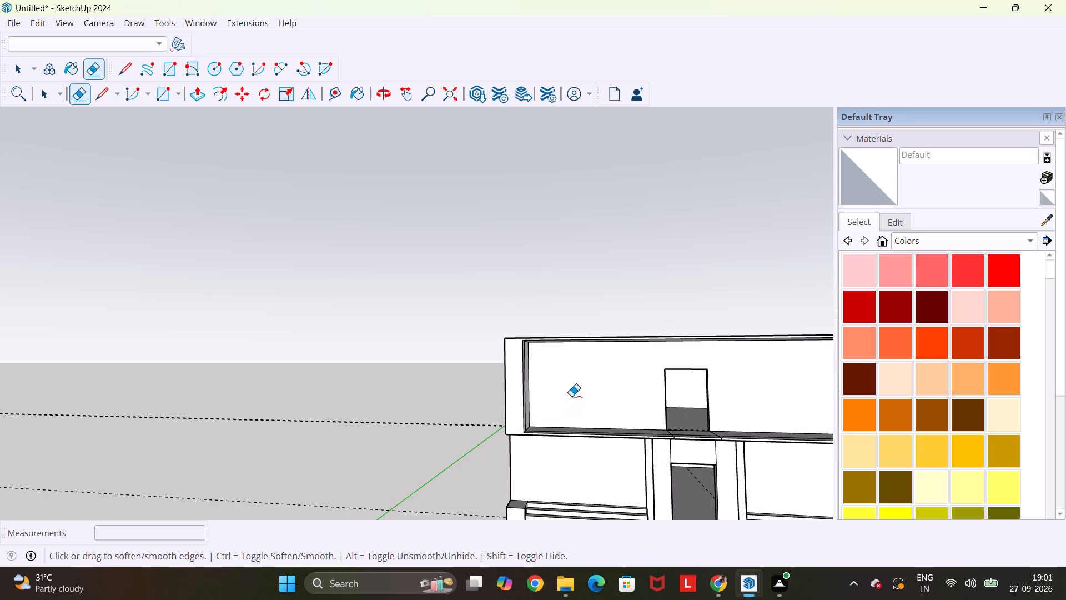
pyautogui.hotkey('ctrl', 'z')
pyautogui.hotkey('ctrl', 'z')
pyautogui.hotkey('ctrl', 'z')
pyautogui.hotkey('ctrl', 'z')
pyautogui.hotkey('ctrl', 'z')
pyautogui.hotkey('ctrl', 'z')
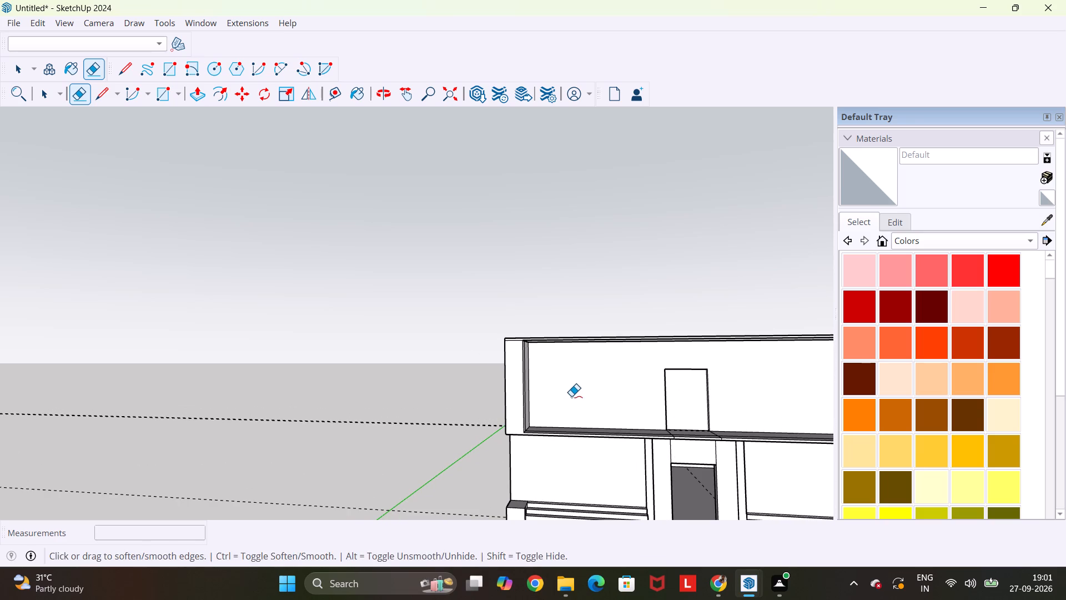
pyautogui.hotkey('ctrl', 'z')
pyautogui.hotkey('ctrl', 'z')
pyautogui.hotkey('ctrl', 'z')
pyautogui.hotkey('ctrl', 'z')
pyautogui.hotkey('ctrl', 'z')
pyautogui.moveTo(602, 374); pyautogui.dragTo(590, 469, button='middle')
pyautogui.hotkey('ctrl', 'z')
pyautogui.hotkey('ctrl', 'z')
pyautogui.hotkey('ctrl', 'z')
pyautogui.hotkey('ctrl', 'z')
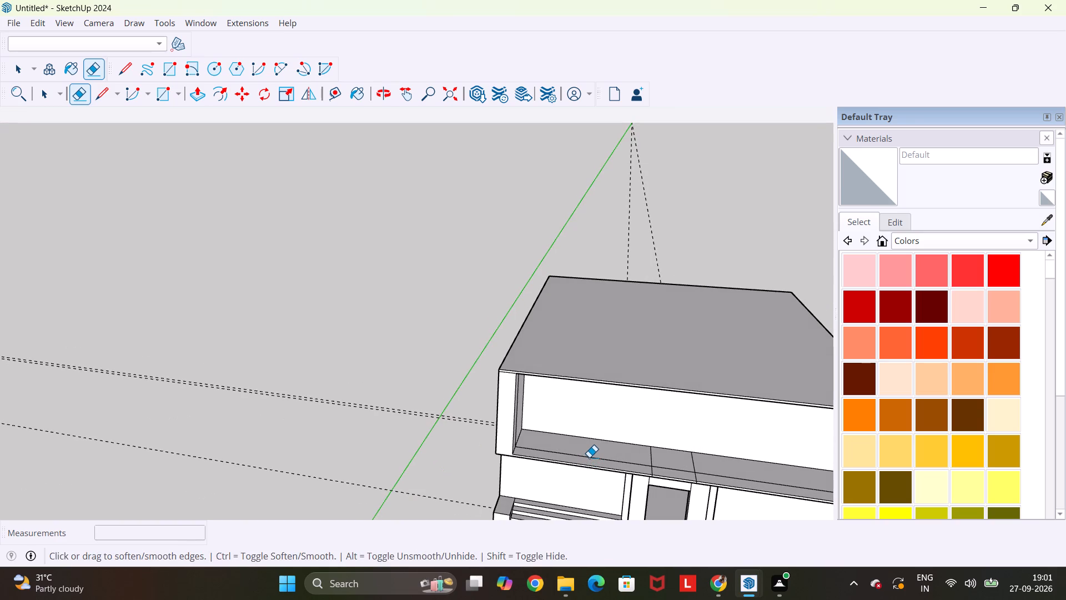
# Redo the edits up to the recessed upper-floor doorway, stopping before the roof slab is added.
pyautogui.hotkey('ctrl', 'y')
pyautogui.hotkey('ctrl', 'y')
pyautogui.hotkey('ctrl', 'y')
pyautogui.hotkey('ctrl', 'y')
pyautogui.hotkey('ctrl', 'y')
pyautogui.hotkey('ctrl', 'y')
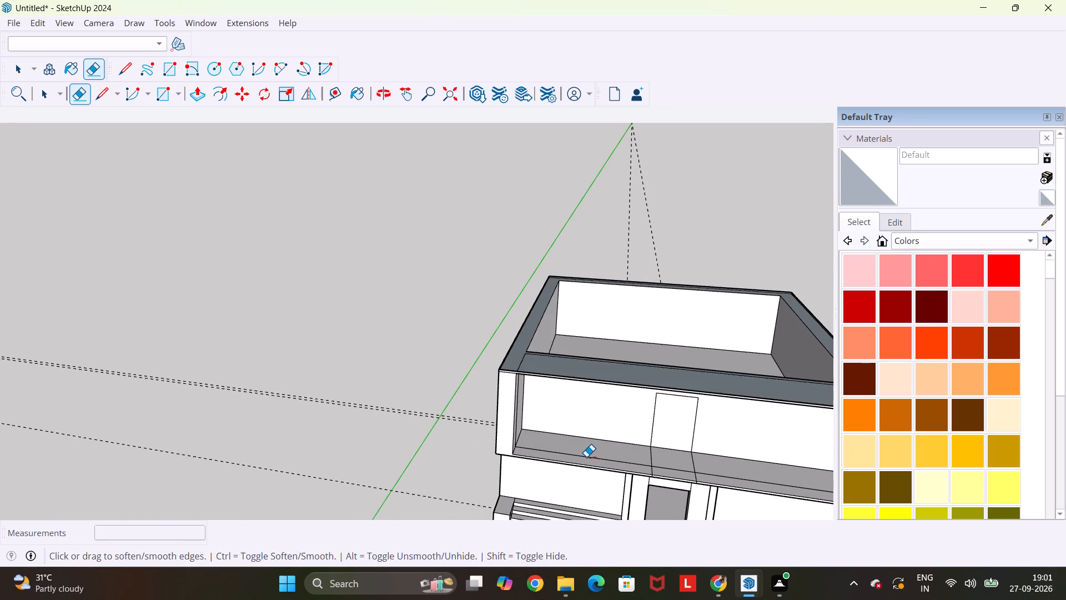
pyautogui.hotkey('ctrl', 'y')
pyautogui.hotkey('ctrl', 'y')
pyautogui.hotkey('ctrl', 'y')
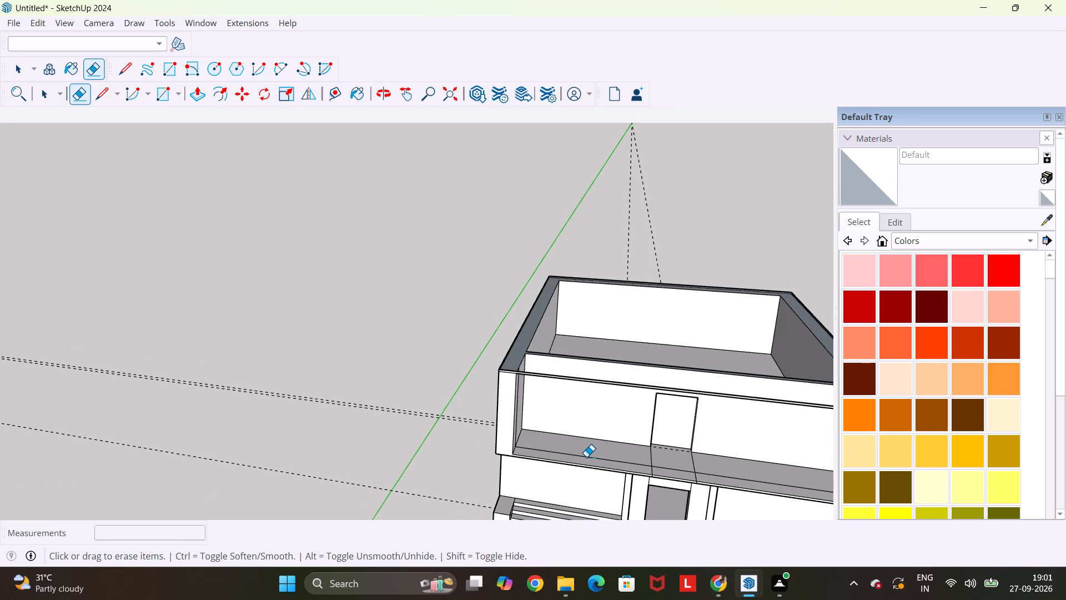
# Examine the wall tops, balcony and front of the open-roofed building from several angles.
pyautogui.moveTo(581, 391); pyautogui.dragTo(621, 337, button='middle')
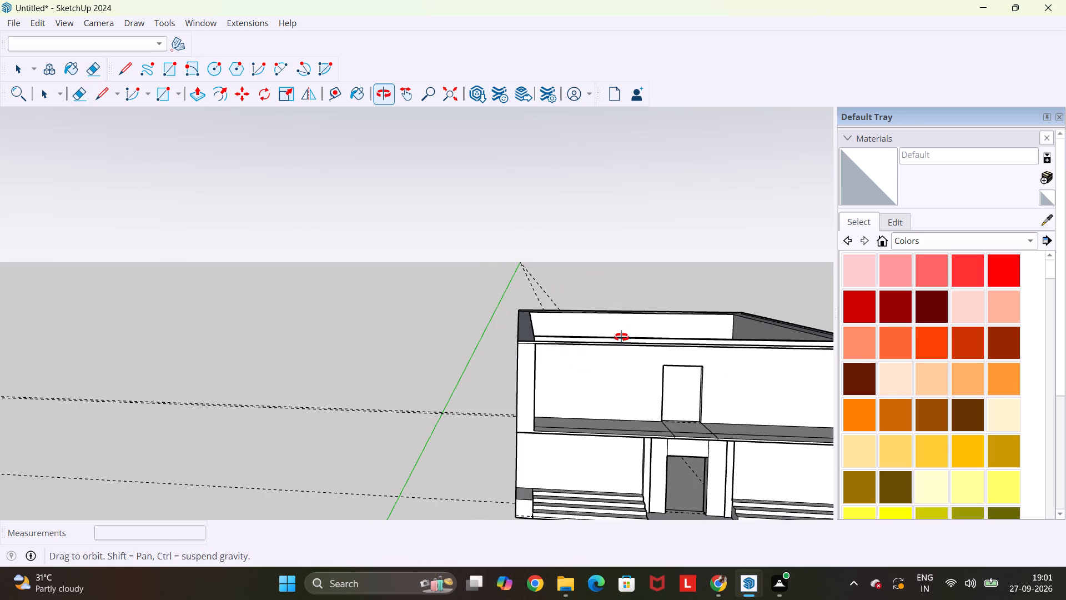
pyautogui.moveTo(621, 337); pyautogui.dragTo(620, 338, button='middle')
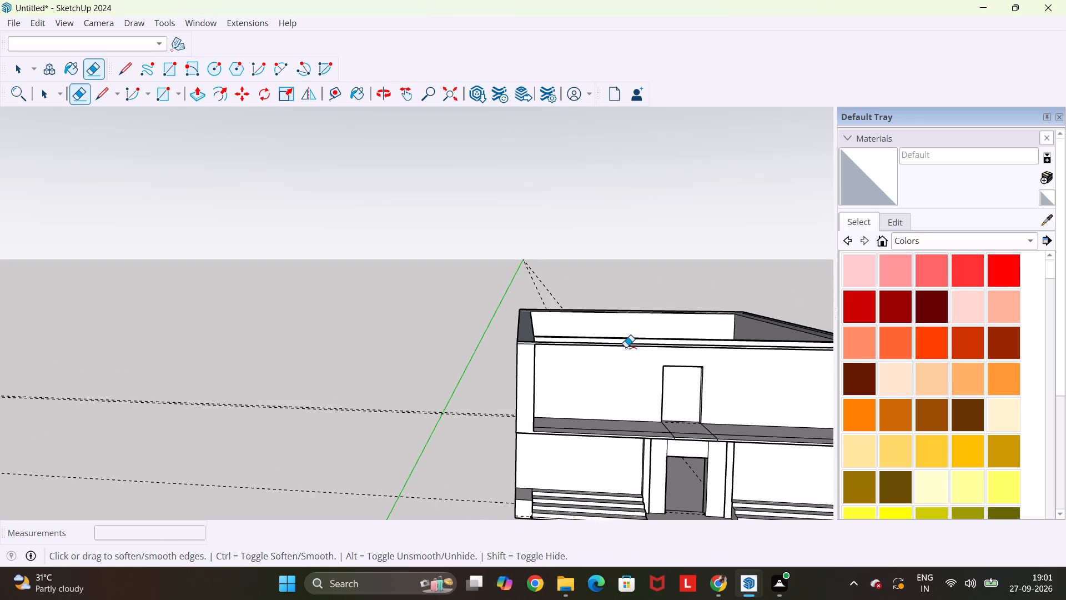
pyautogui.moveTo(589, 324); pyautogui.dragTo(481, 336, button='middle')
pyautogui.scroll(16, 481, 336)
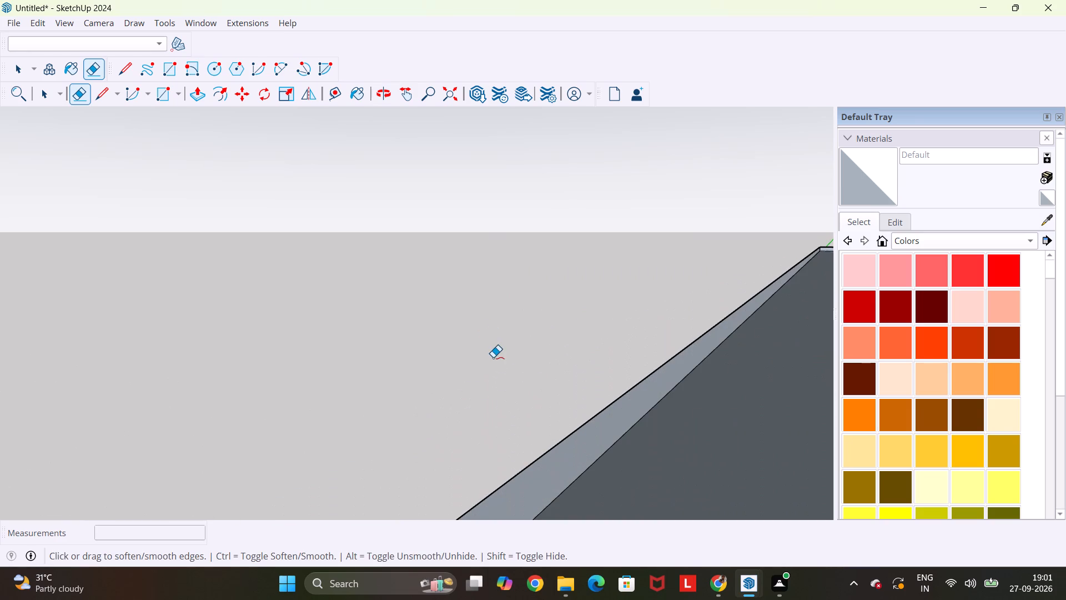
pyautogui.click(524, 471)
pyautogui.scroll(-11, 523, 470)
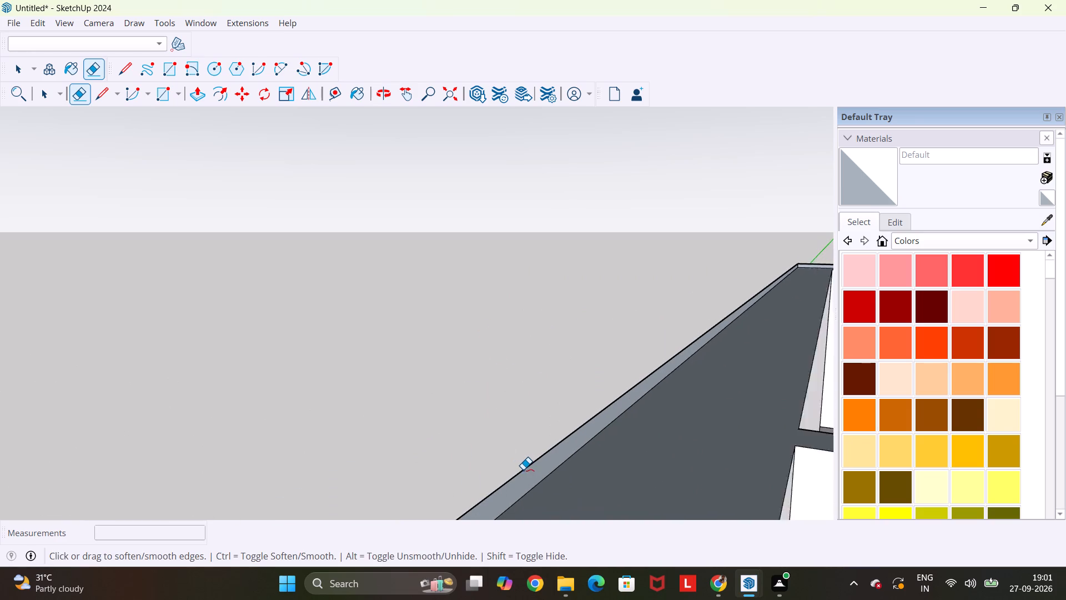
pyautogui.scroll(-16, 523, 469)
pyautogui.scroll(-8, 527, 471)
pyautogui.moveTo(613, 521); pyautogui.dragTo(690, 448, button='middle')
pyautogui.keyDown('shift'); pyautogui.moveTo(695, 478); pyautogui.dragTo(615, 324, button='middle'); pyautogui.keyUp('shift')
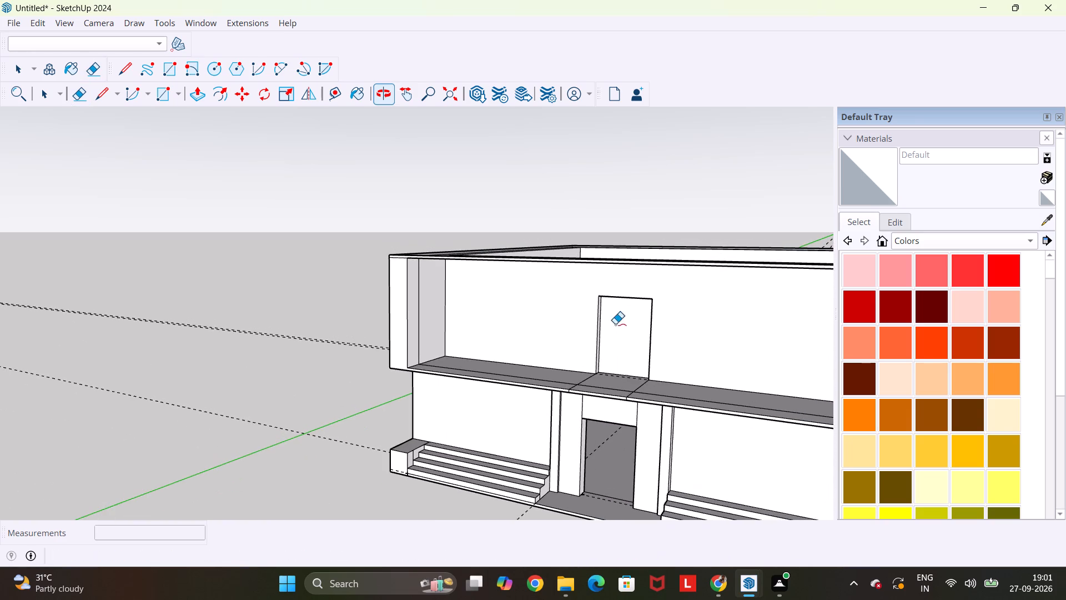
pyautogui.moveTo(570, 330); pyautogui.dragTo(698, 311, button='middle')
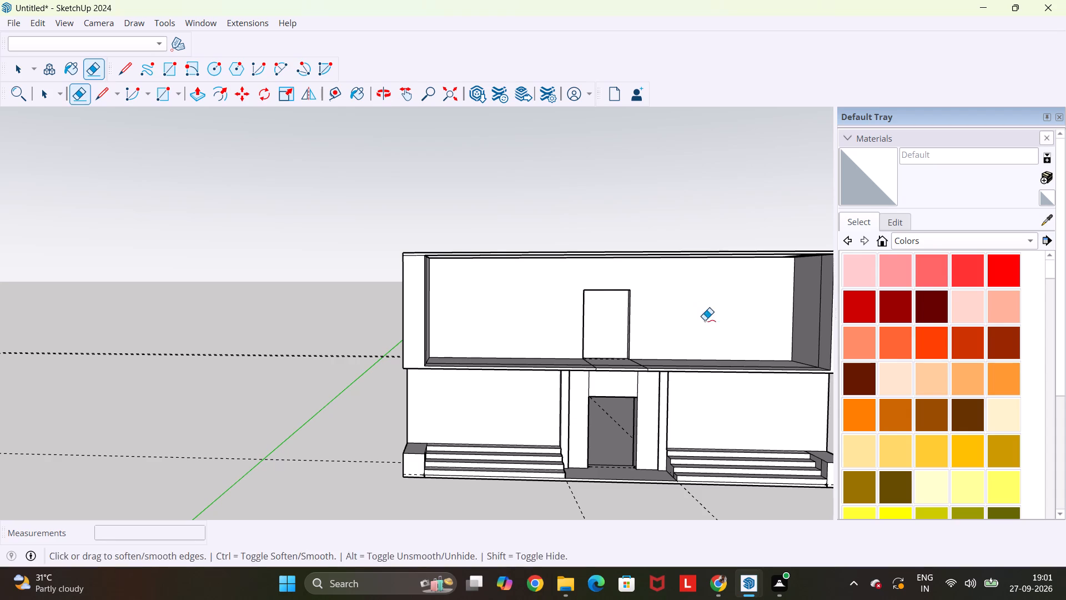
# Place a horizontal guide across the upper-floor front wall, level with the top of the doorway.
pyautogui.press('r')
pyautogui.scroll(3, 437, 329)
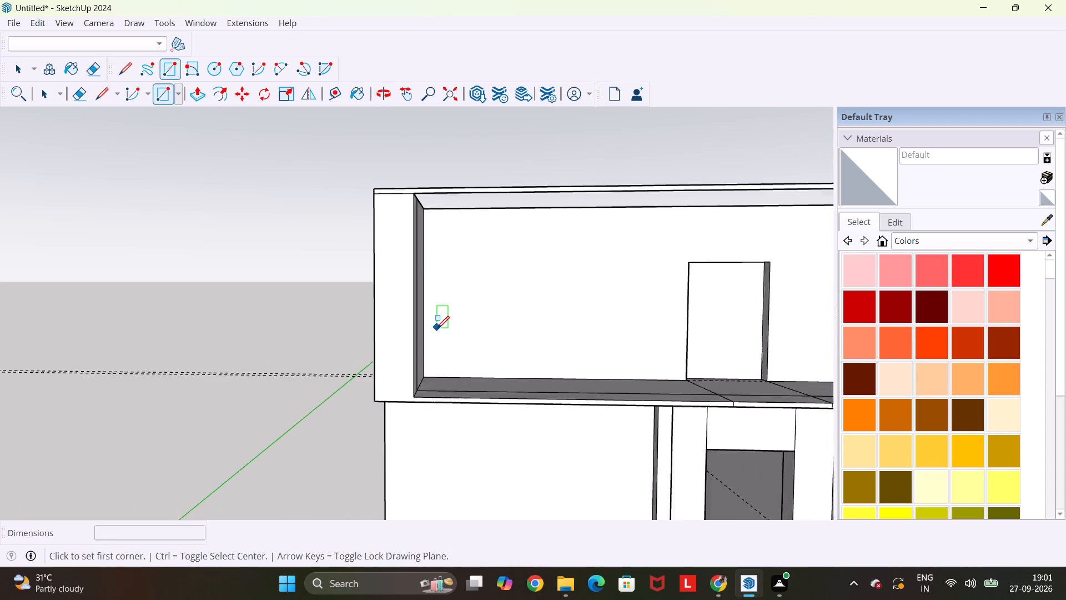
pyautogui.scroll(9, 437, 328)
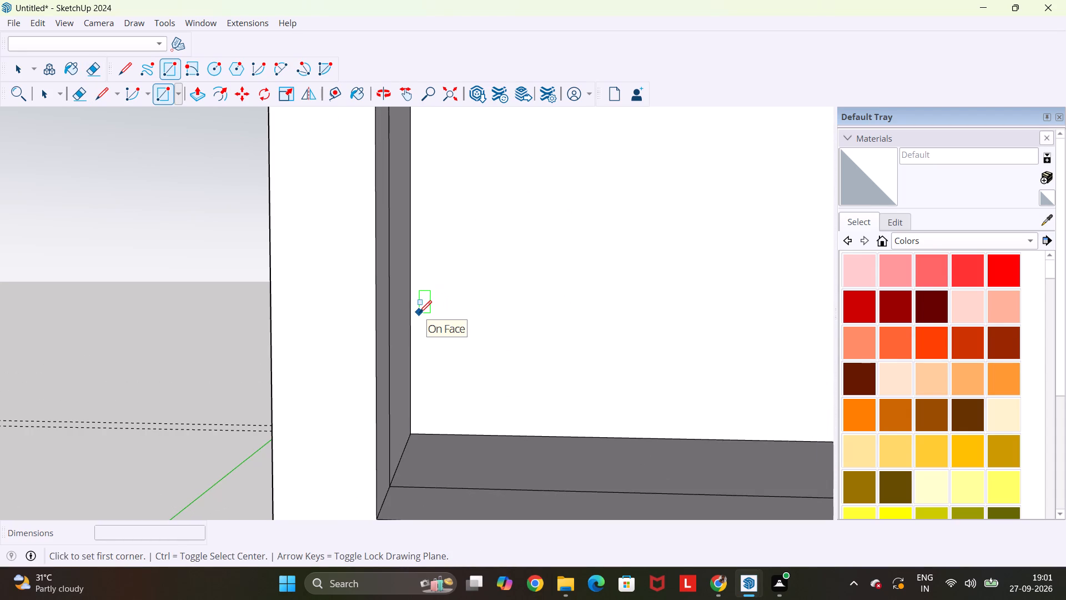
pyautogui.scroll(-6, 424, 316)
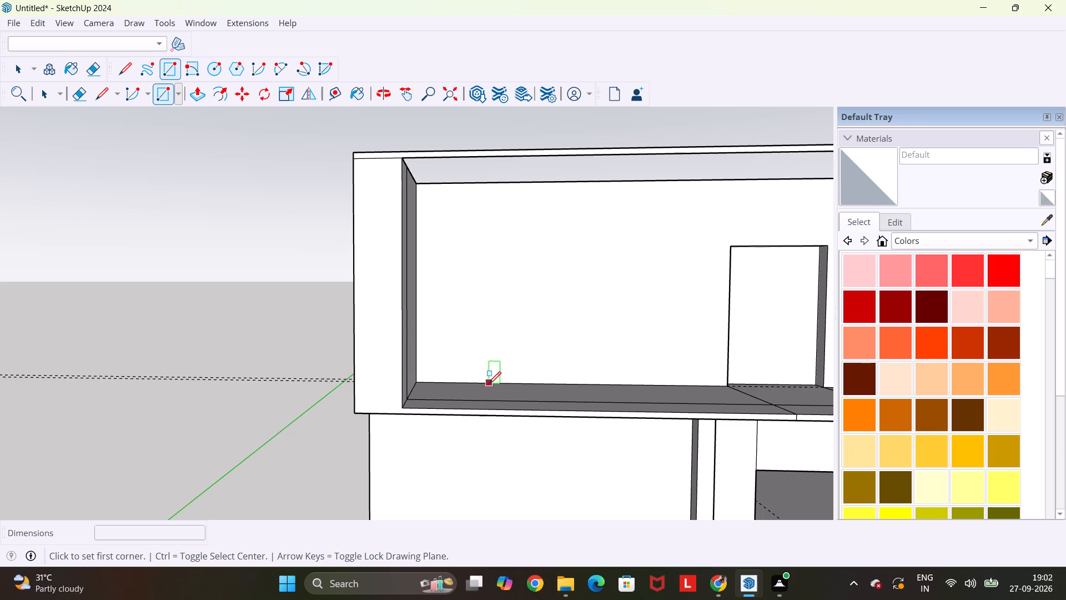
pyautogui.press('t')
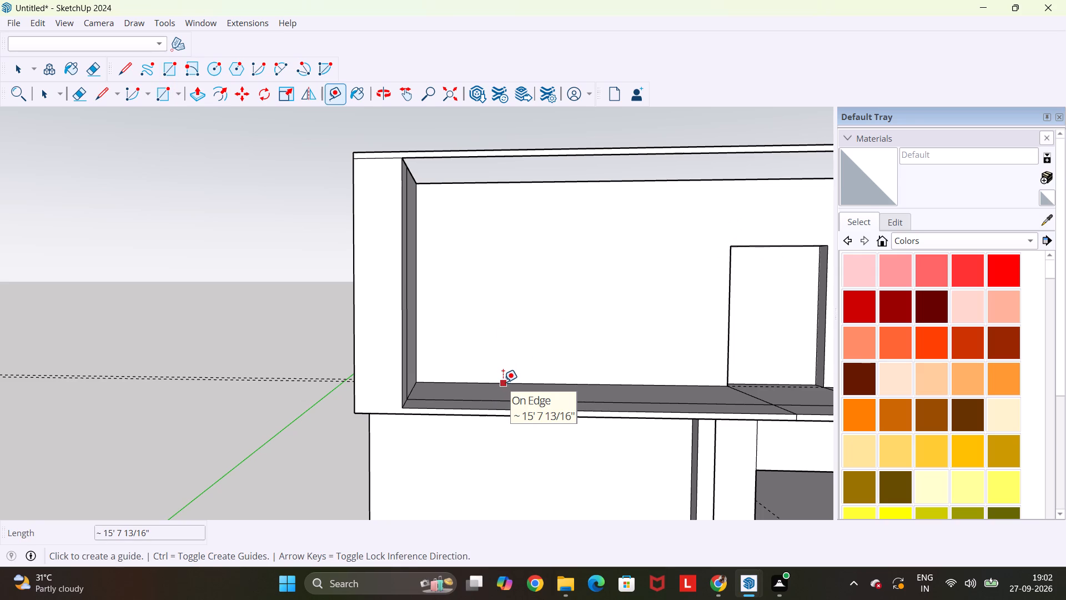
pyautogui.click(507, 181)
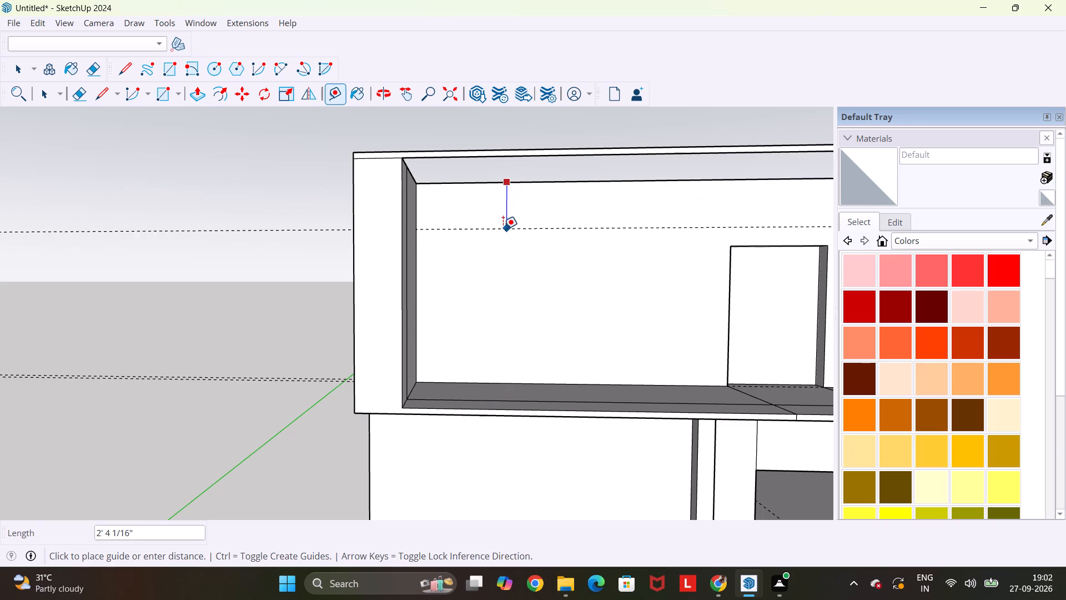
pyautogui.click(507, 248)
# Draw a rectangle about 10' 3" by 7' on the upper wall beside the doorway, from the floor edge up to the guide.
pyautogui.press('r')
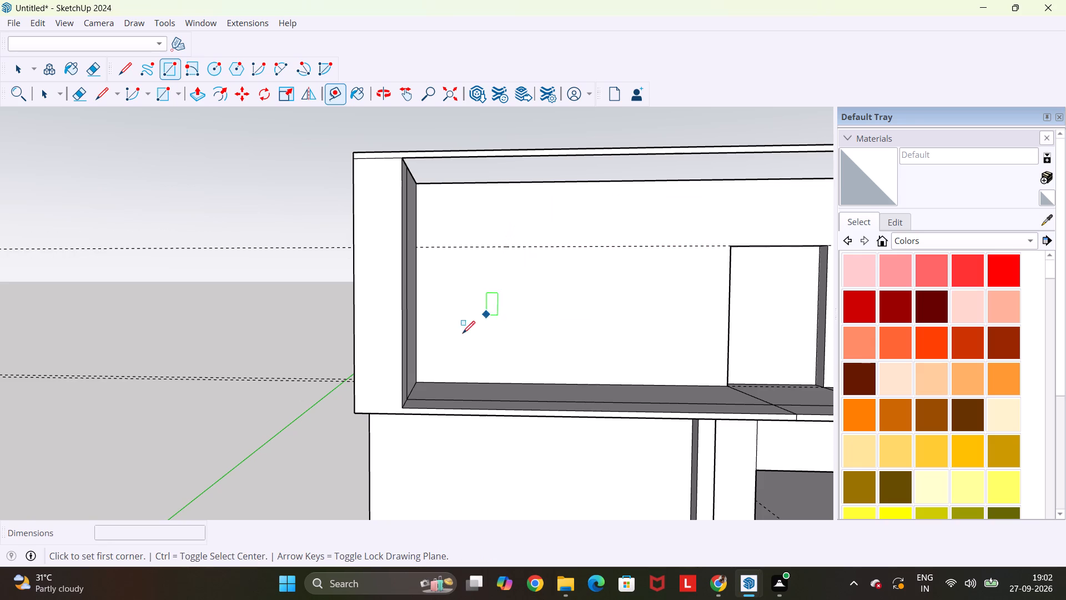
pyautogui.click(449, 379)
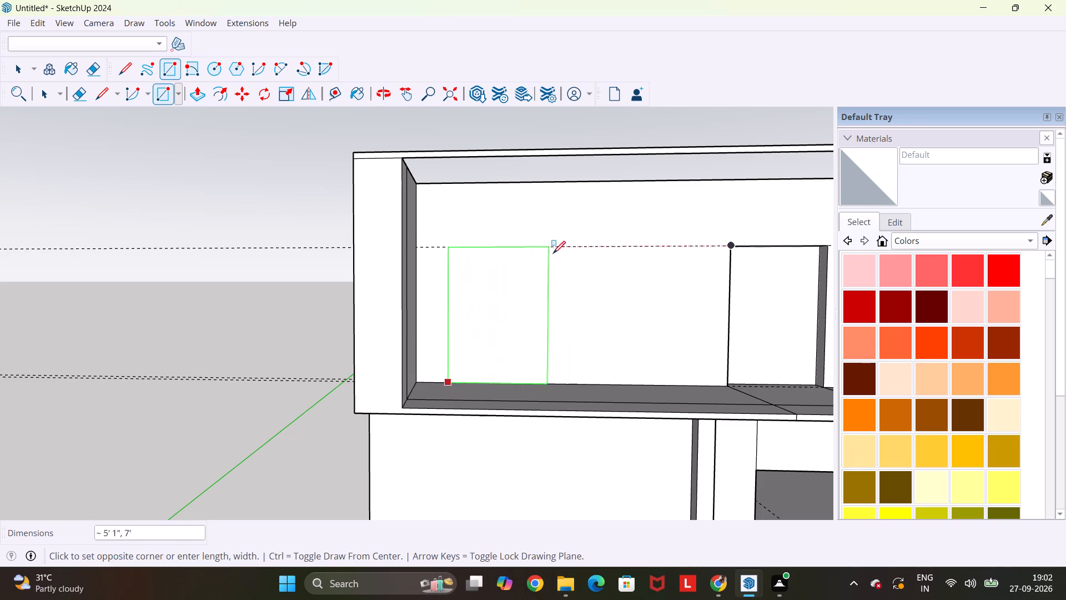
pyautogui.click(653, 253)
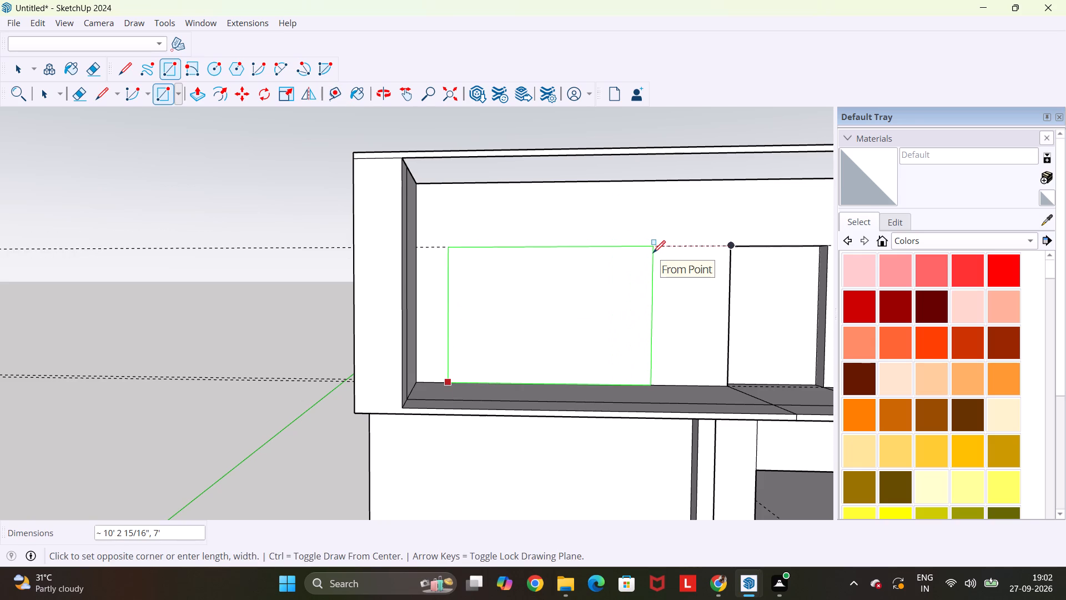
pyautogui.press('Escape')
pyautogui.press('space')
# Push the new rectangle about 9 13/16" into the upper-floor wall.
pyautogui.moveTo(650, 257); pyautogui.dragTo(552, 366, button='middle')
pyautogui.scroll(-1, 595, 331)
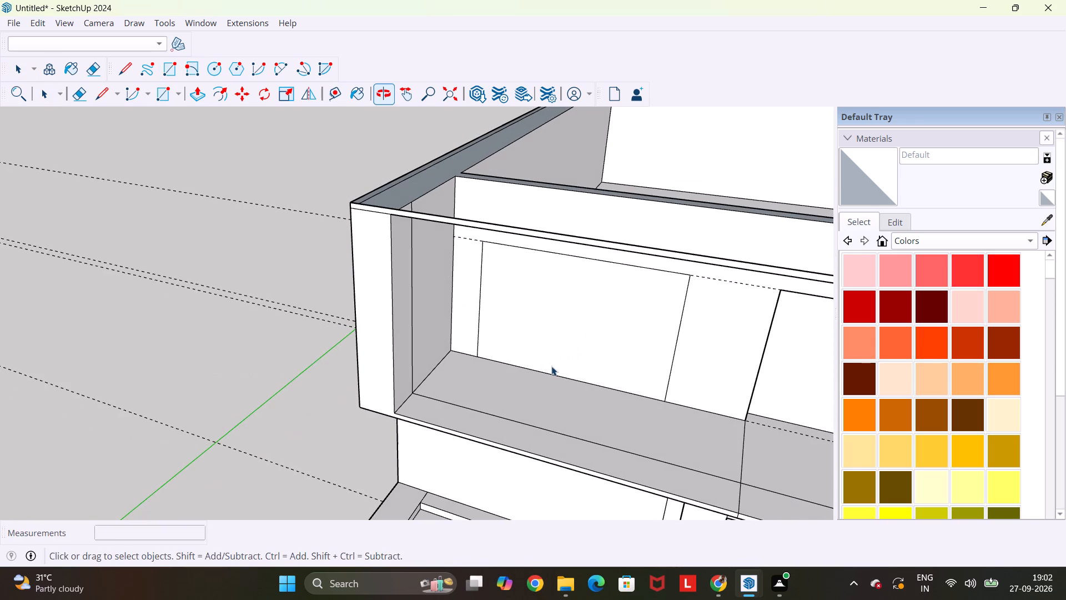
pyautogui.press('p')
pyautogui.moveTo(582, 348); pyautogui.dragTo(585, 341)
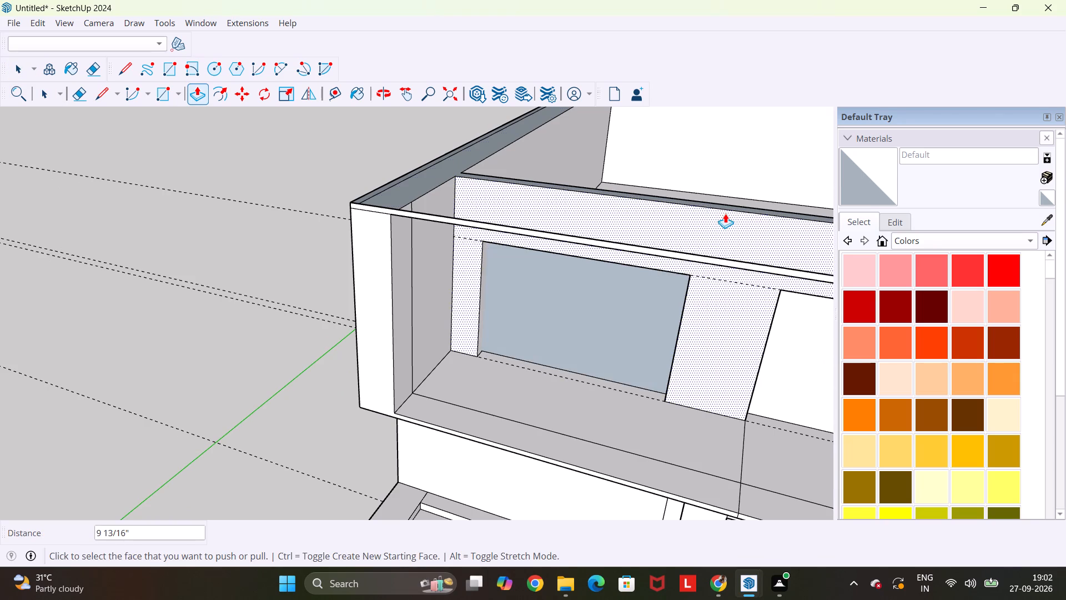
pyautogui.moveTo(731, 198); pyautogui.dragTo(621, 282, button='middle')
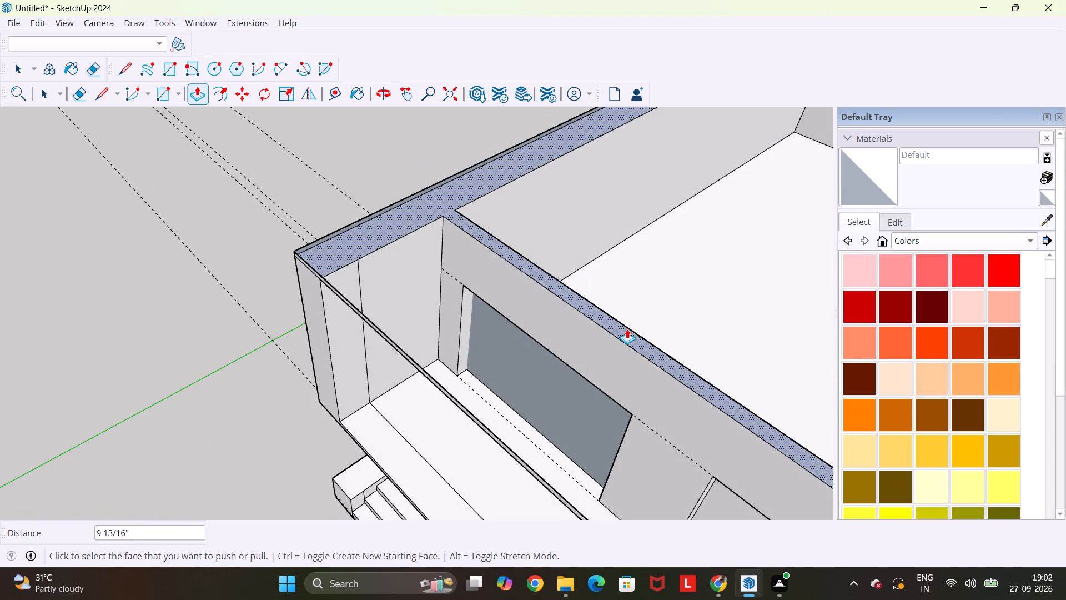
pyautogui.press('Escape')
pyautogui.press('space')
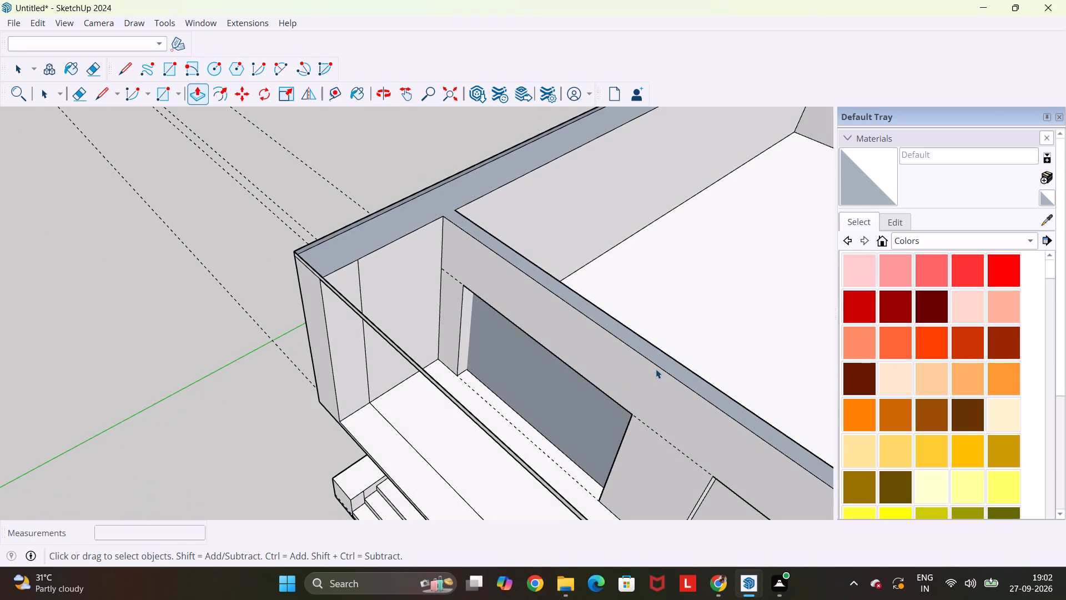
# Delete the faces closing the recessed rectangle to cut a wide opening through the upper wall.
pyautogui.press('space')
pyautogui.click(558, 401)
pyautogui.press('Delete')
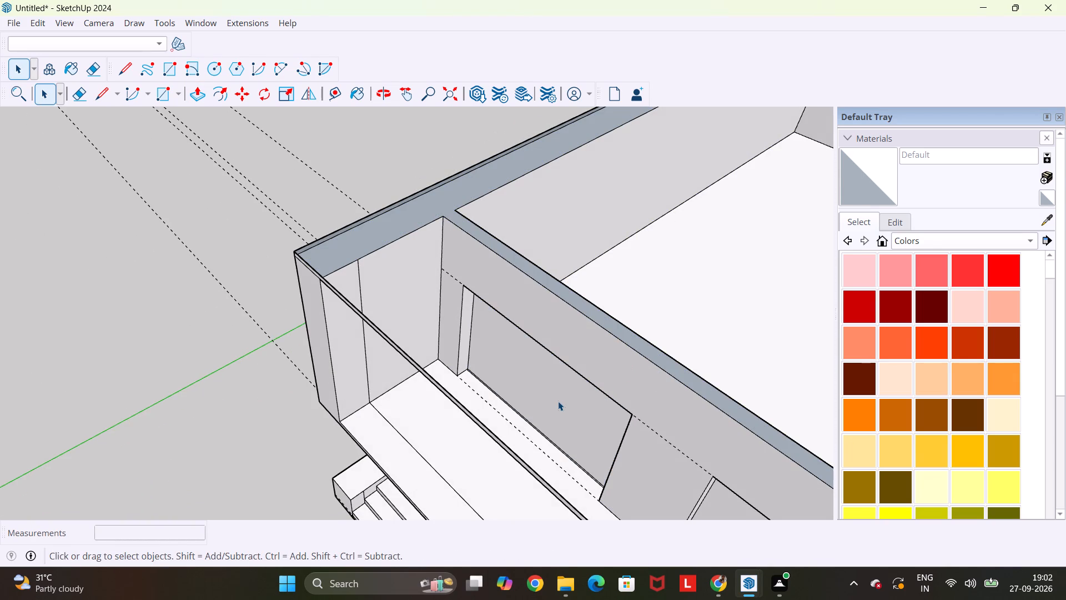
pyautogui.click(558, 401)
pyautogui.press('Delete')
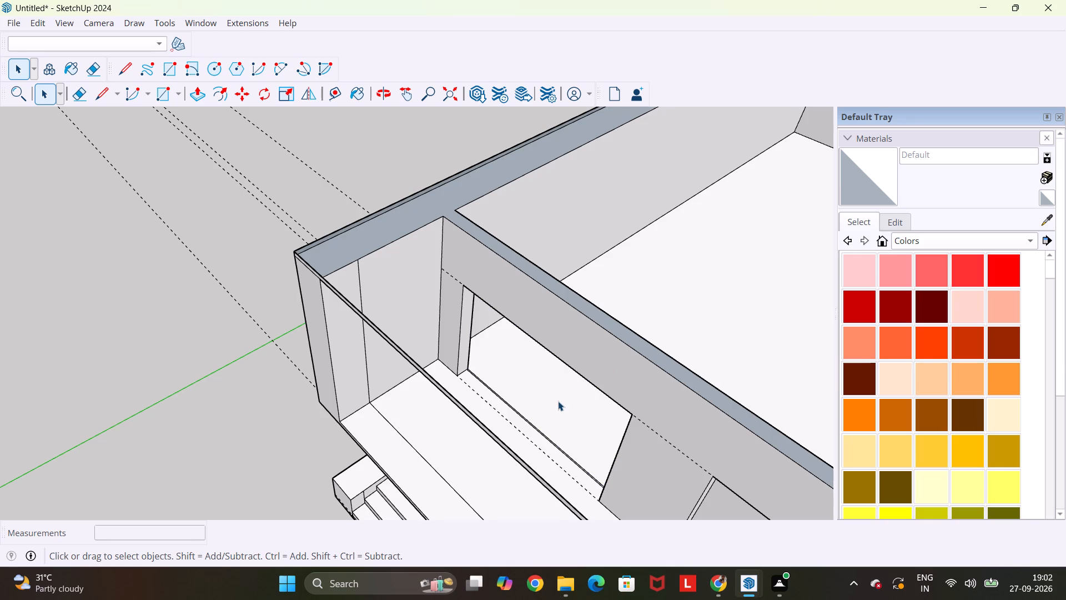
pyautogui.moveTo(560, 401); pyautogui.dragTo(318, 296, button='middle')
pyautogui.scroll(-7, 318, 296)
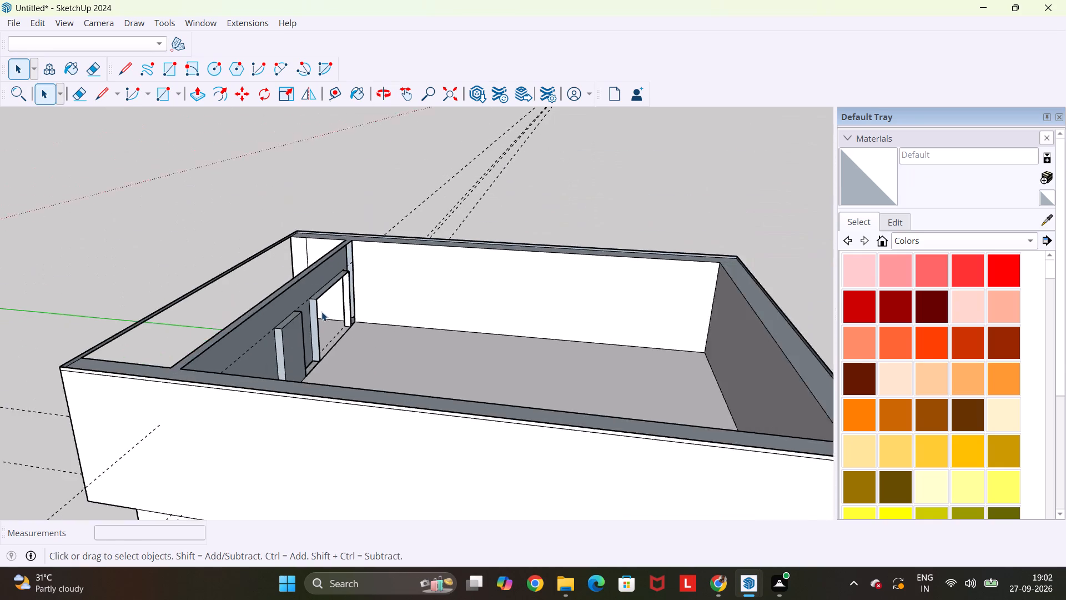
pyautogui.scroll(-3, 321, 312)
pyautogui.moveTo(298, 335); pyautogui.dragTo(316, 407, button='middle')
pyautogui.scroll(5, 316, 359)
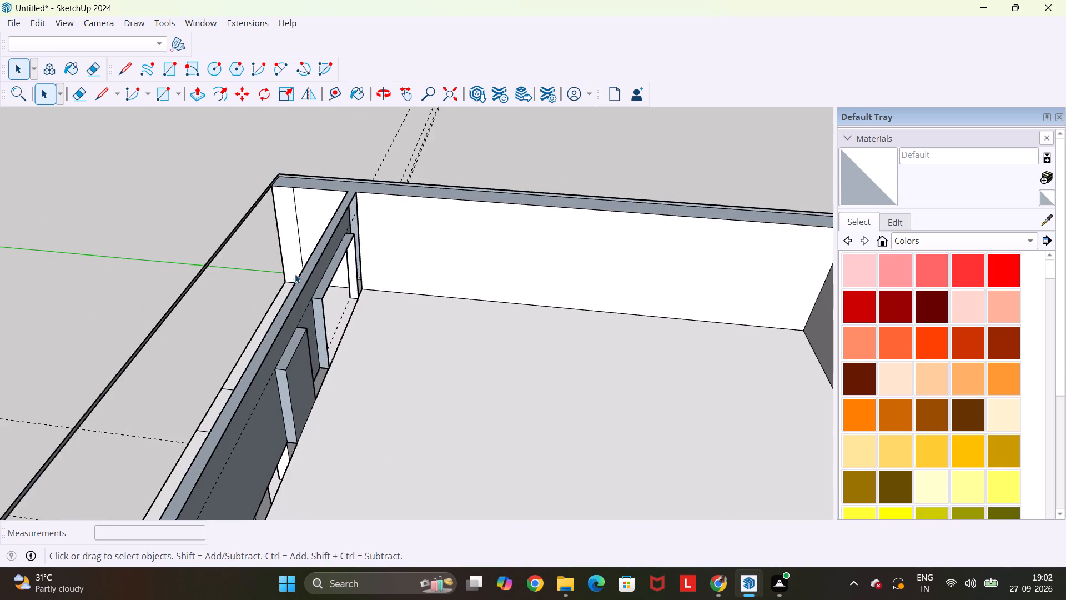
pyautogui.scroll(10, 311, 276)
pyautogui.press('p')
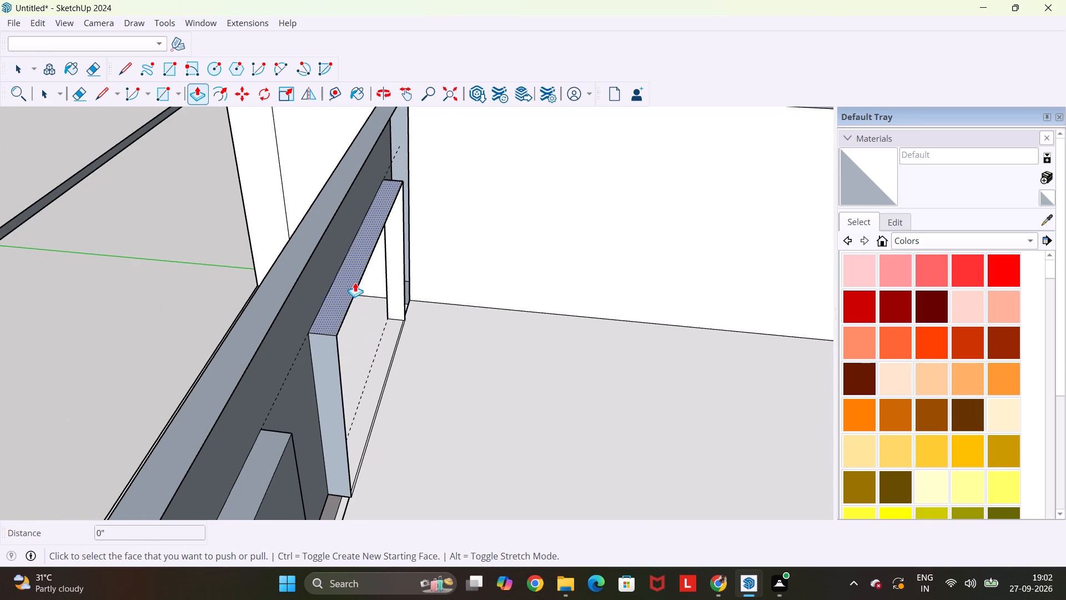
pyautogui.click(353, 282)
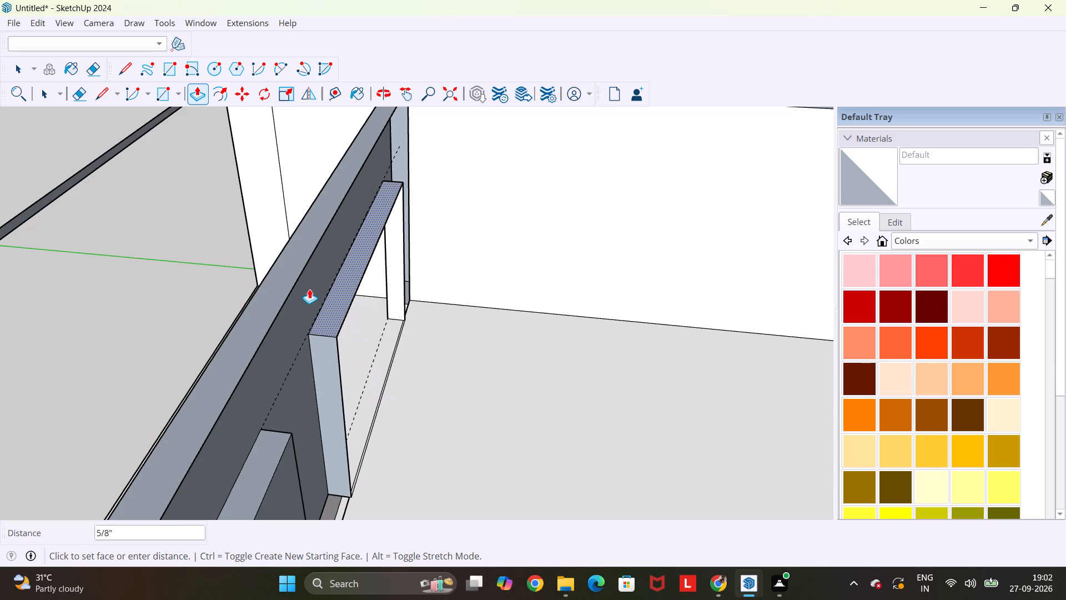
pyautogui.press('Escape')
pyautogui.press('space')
# Delete the recessed face of the upper-floor doorway to open it into the room.
pyautogui.scroll(-1, 319, 346)
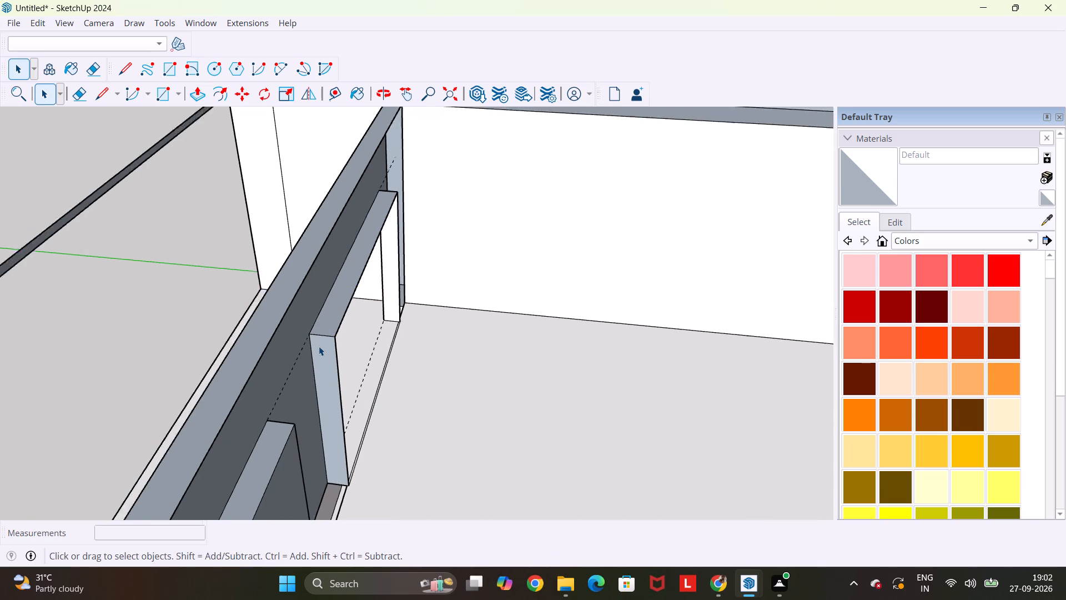
pyautogui.scroll(-15, 319, 346)
pyautogui.moveTo(293, 416); pyautogui.dragTo(572, 375, button='middle')
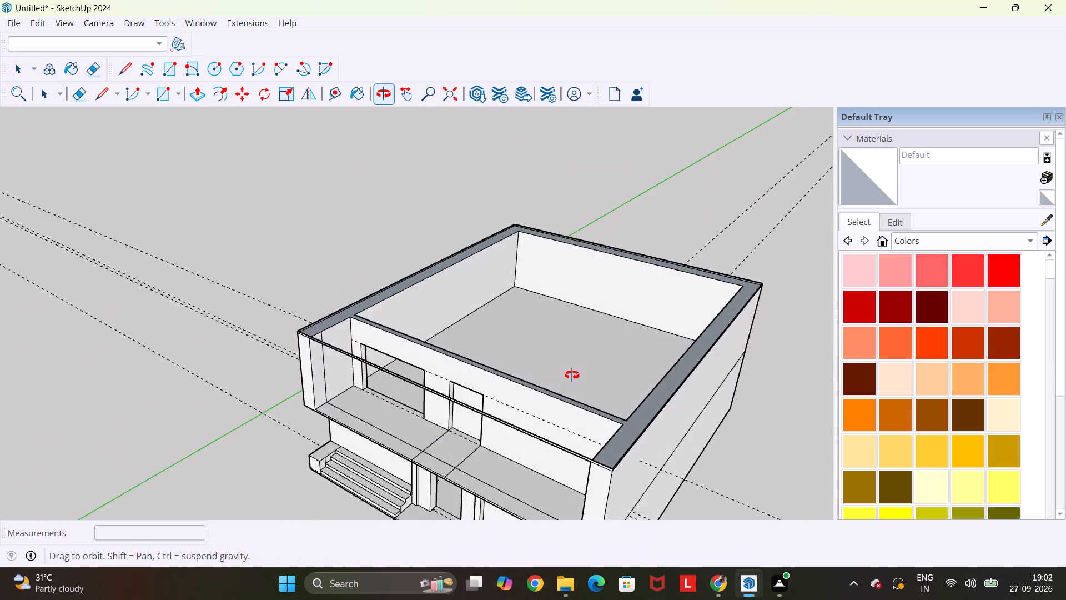
pyautogui.moveTo(572, 375); pyautogui.dragTo(633, 348, button='middle')
pyautogui.moveTo(503, 388); pyautogui.dragTo(549, 341, button='middle')
pyautogui.click(521, 364)
pyautogui.press('Delete')
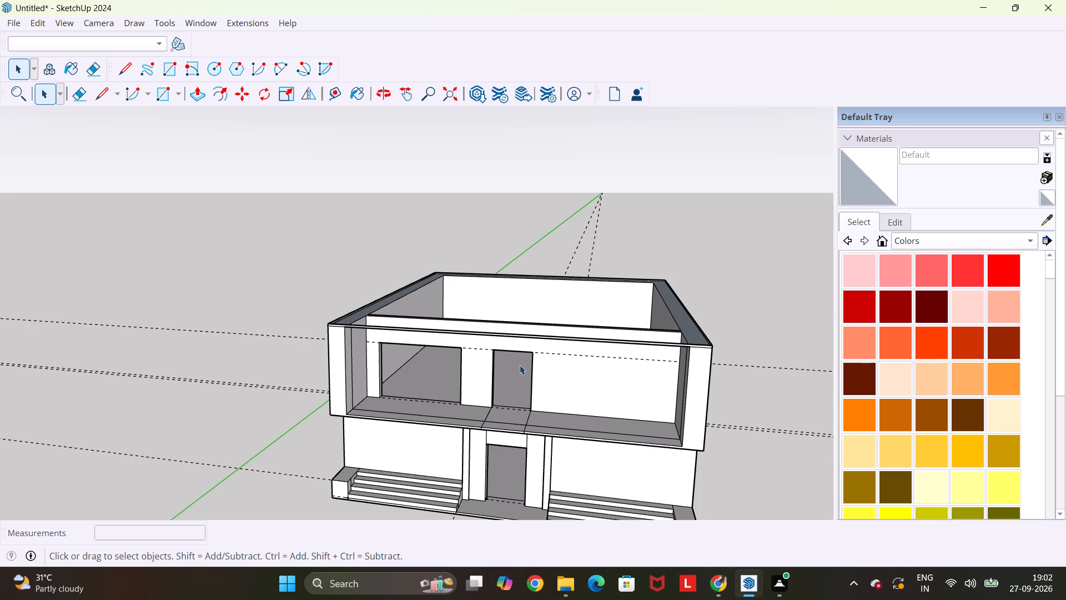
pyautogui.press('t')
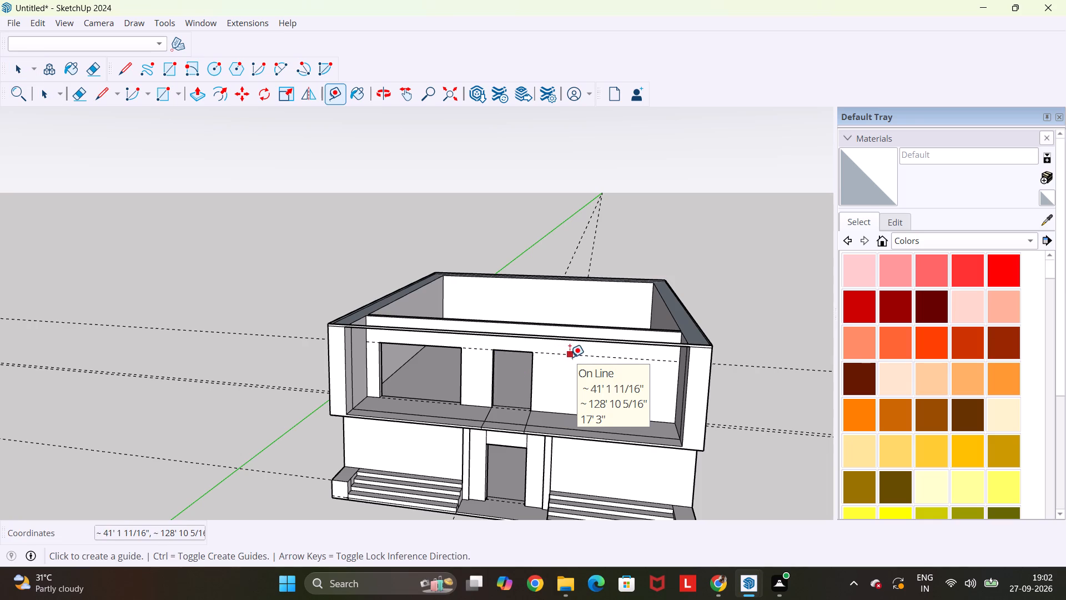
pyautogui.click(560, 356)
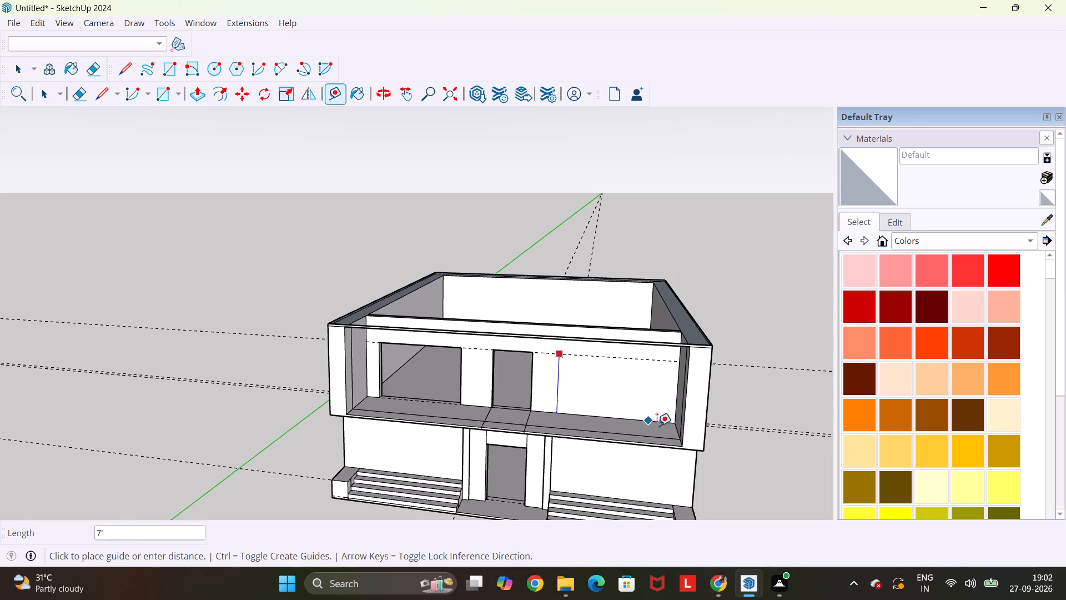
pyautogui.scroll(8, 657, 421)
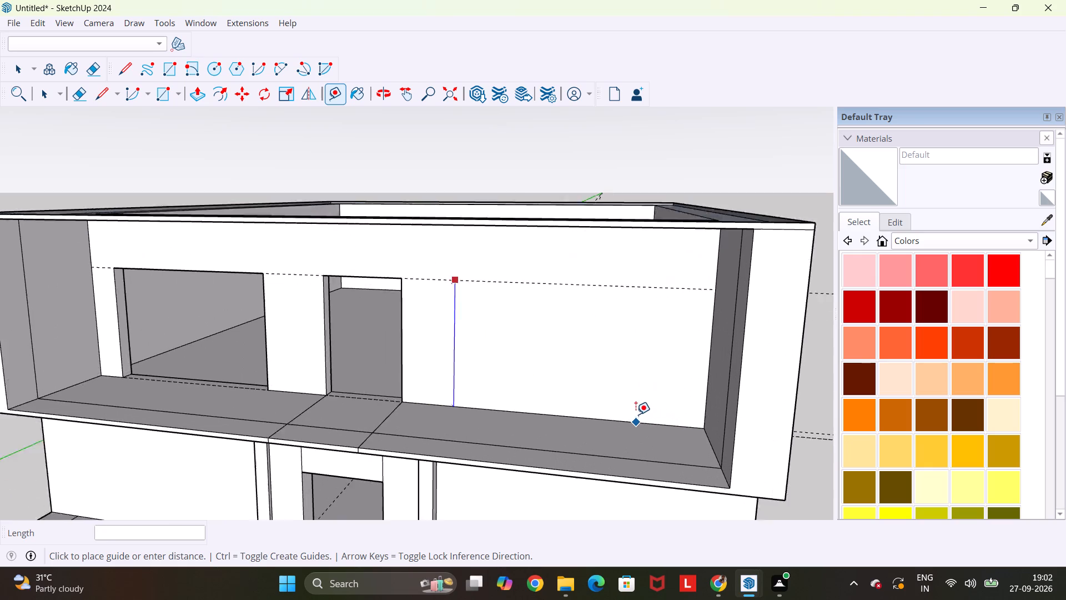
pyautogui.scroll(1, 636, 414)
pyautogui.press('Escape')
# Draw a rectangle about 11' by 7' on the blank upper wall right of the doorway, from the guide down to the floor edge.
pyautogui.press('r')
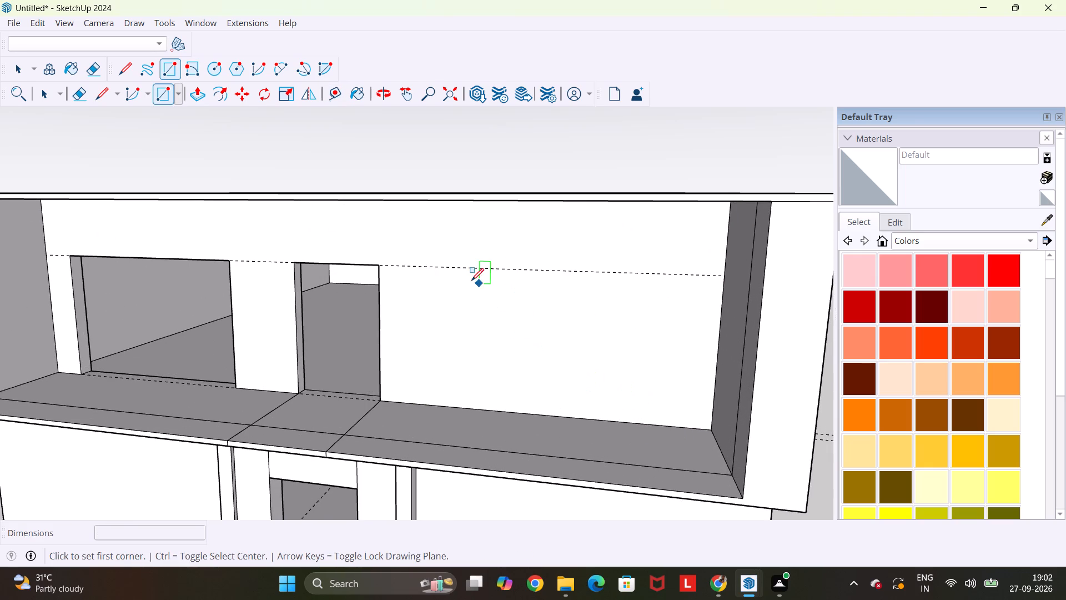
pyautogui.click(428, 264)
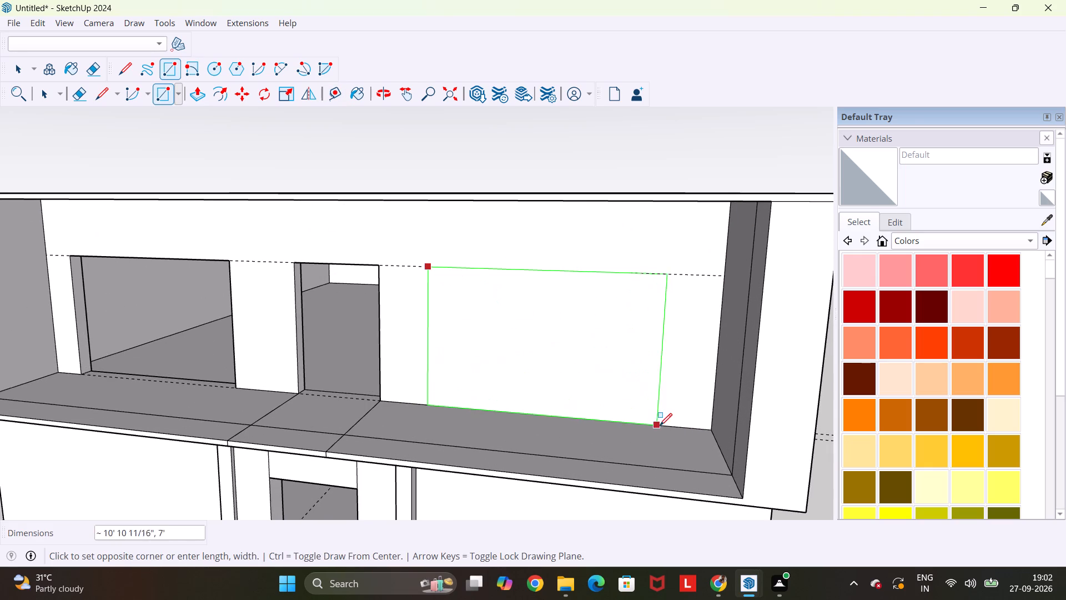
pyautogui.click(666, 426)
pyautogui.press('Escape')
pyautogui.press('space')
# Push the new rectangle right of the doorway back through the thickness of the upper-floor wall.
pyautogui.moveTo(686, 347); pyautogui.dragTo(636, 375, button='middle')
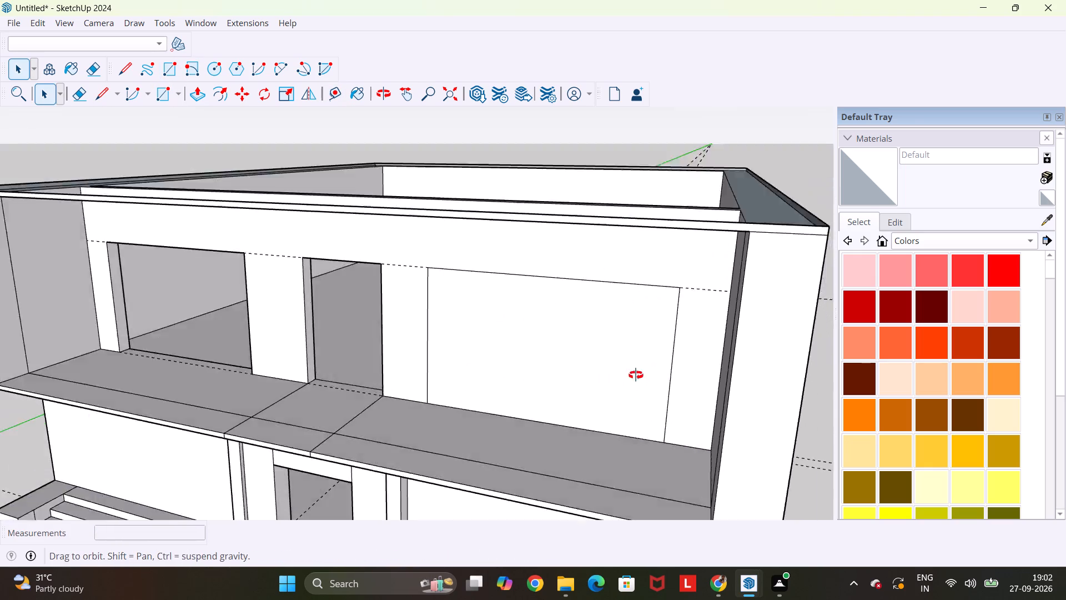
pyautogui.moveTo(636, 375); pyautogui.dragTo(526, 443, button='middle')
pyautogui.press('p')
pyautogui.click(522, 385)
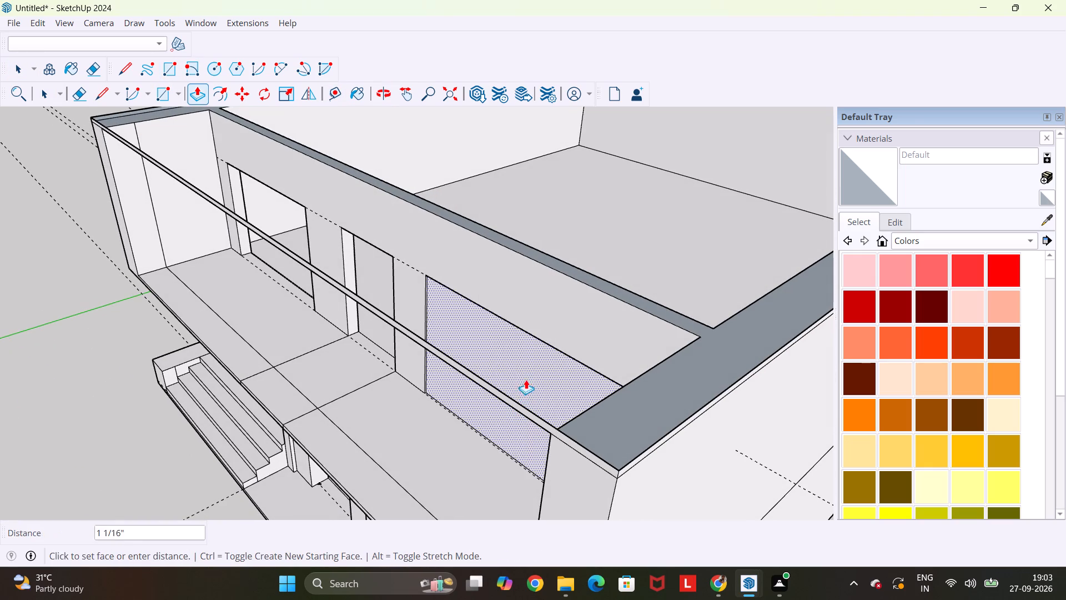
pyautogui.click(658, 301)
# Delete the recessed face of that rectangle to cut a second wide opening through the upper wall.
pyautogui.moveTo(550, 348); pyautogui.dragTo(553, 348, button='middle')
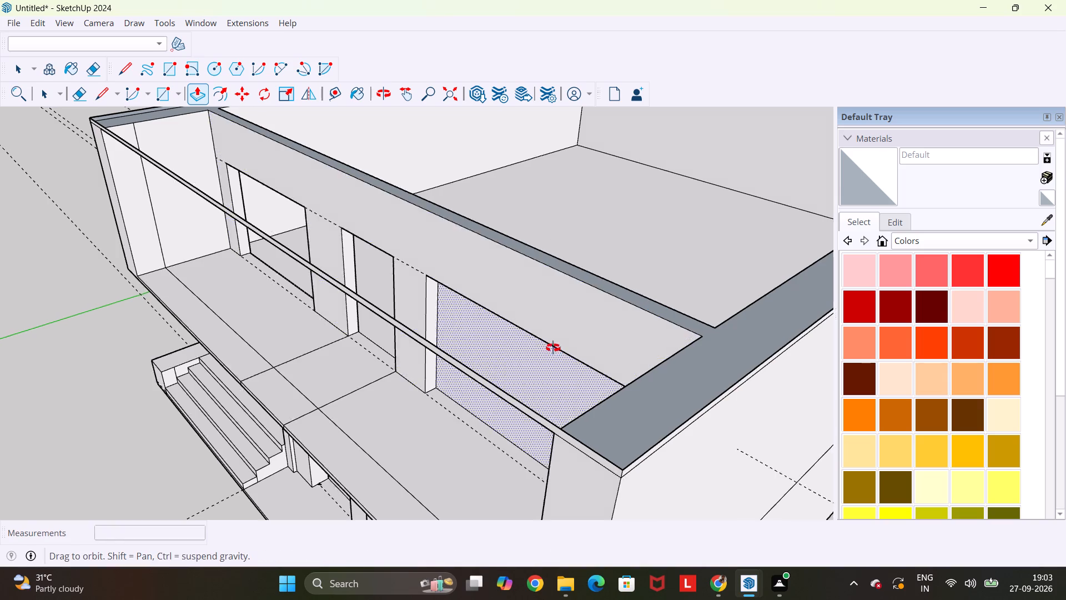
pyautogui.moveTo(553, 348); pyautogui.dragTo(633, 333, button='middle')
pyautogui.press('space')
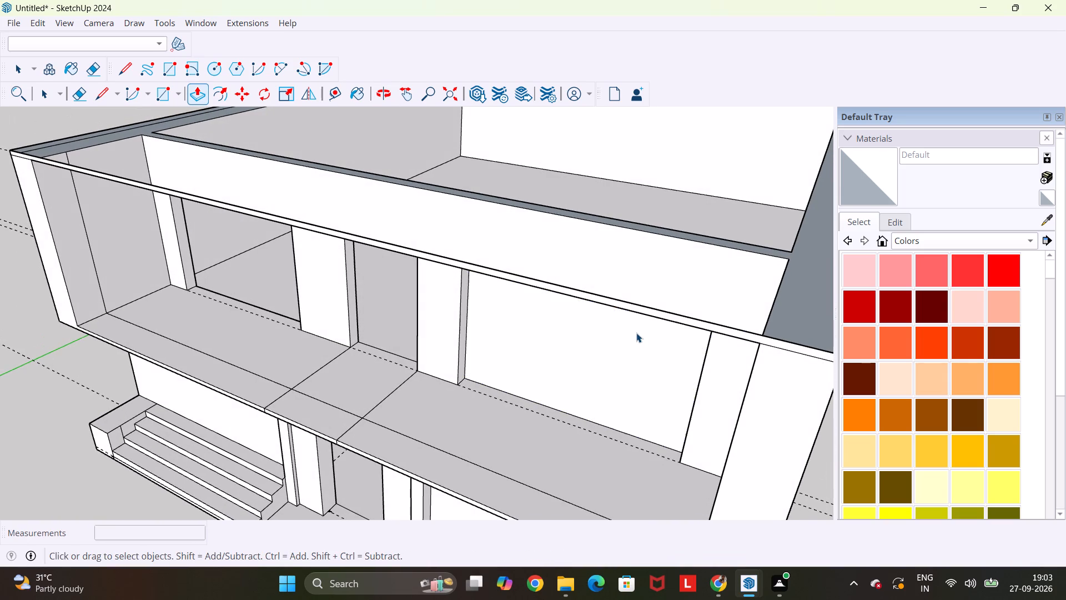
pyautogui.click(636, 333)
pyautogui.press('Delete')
# Measure the gap between the balcony's left side wall and the edge of the wide opening.
pyautogui.scroll(-3, 636, 333)
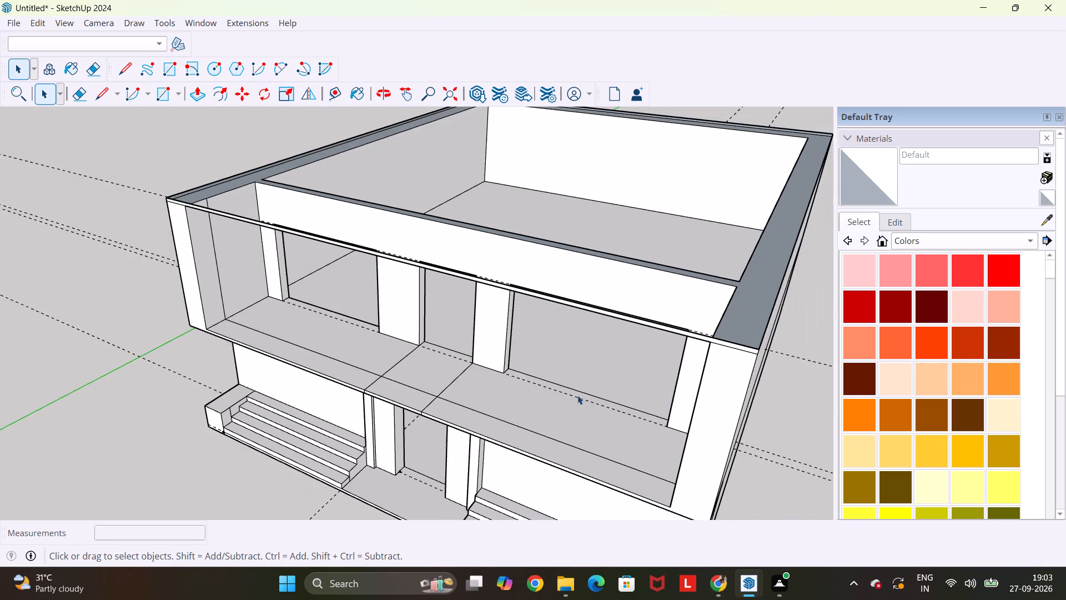
pyautogui.moveTo(577, 395); pyautogui.dragTo(712, 271, button='middle')
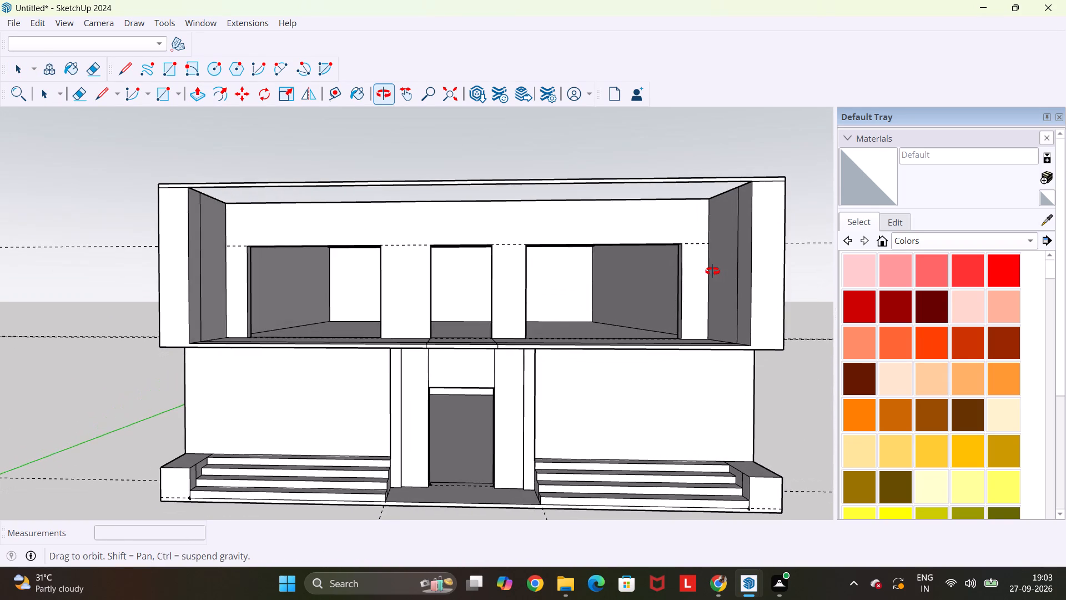
pyautogui.moveTo(712, 271); pyautogui.dragTo(706, 271, button='middle')
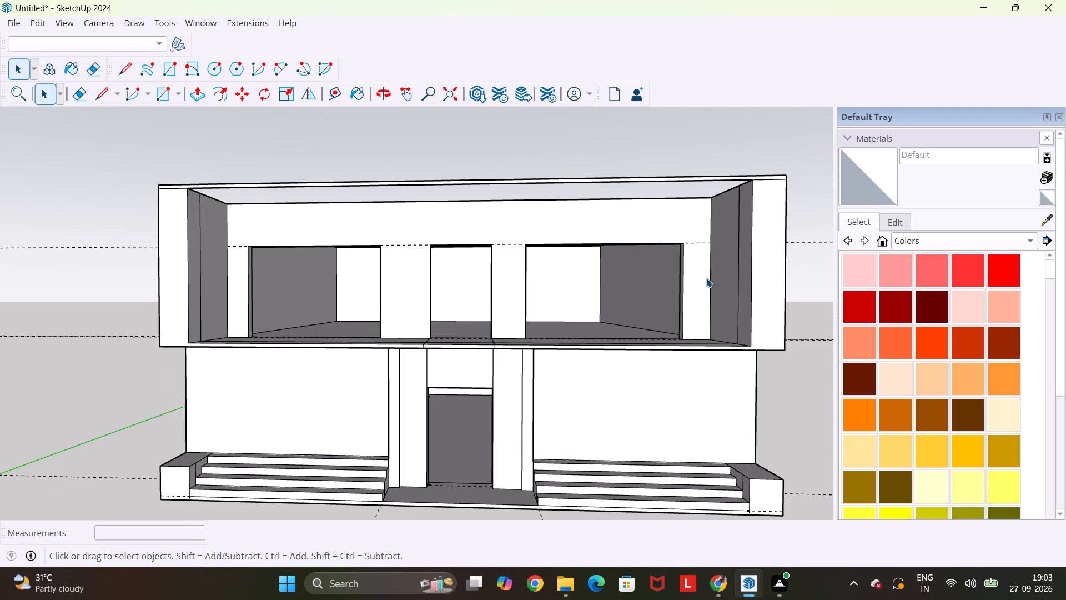
pyautogui.press('t')
pyautogui.scroll(4, 294, 292)
pyautogui.click(212, 299)
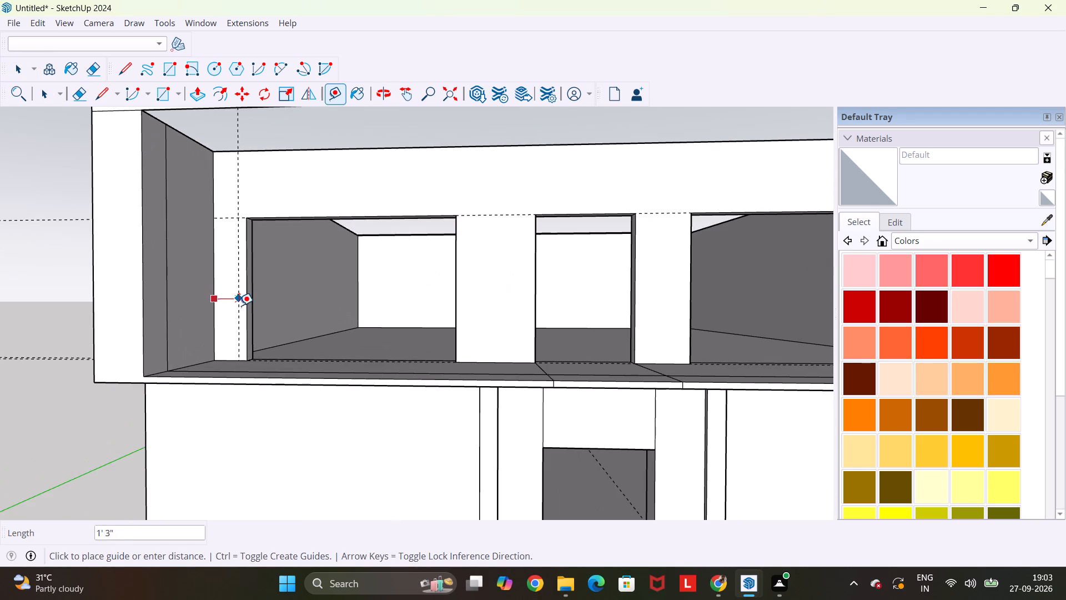
pyautogui.press('Escape')
pyautogui.press('space')
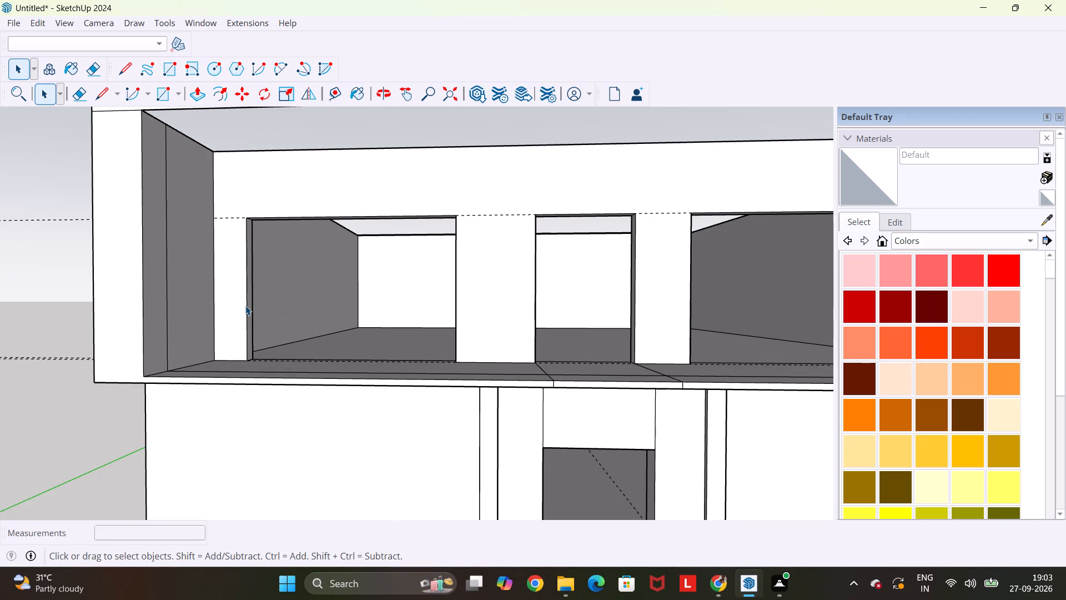
# Undo both wide openings and the doorway face deletion, back to the flat rectangle drawn left of the upper doorway.
pyautogui.hotkey('ctrl', 'z')
pyautogui.hotkey('ctrl', 'z')
pyautogui.hotkey('ctrl', 'z')
pyautogui.hotkey('ctrl', 'z')
pyautogui.hotkey('ctrl', 'z')
pyautogui.hotkey('ctrl', 'z')
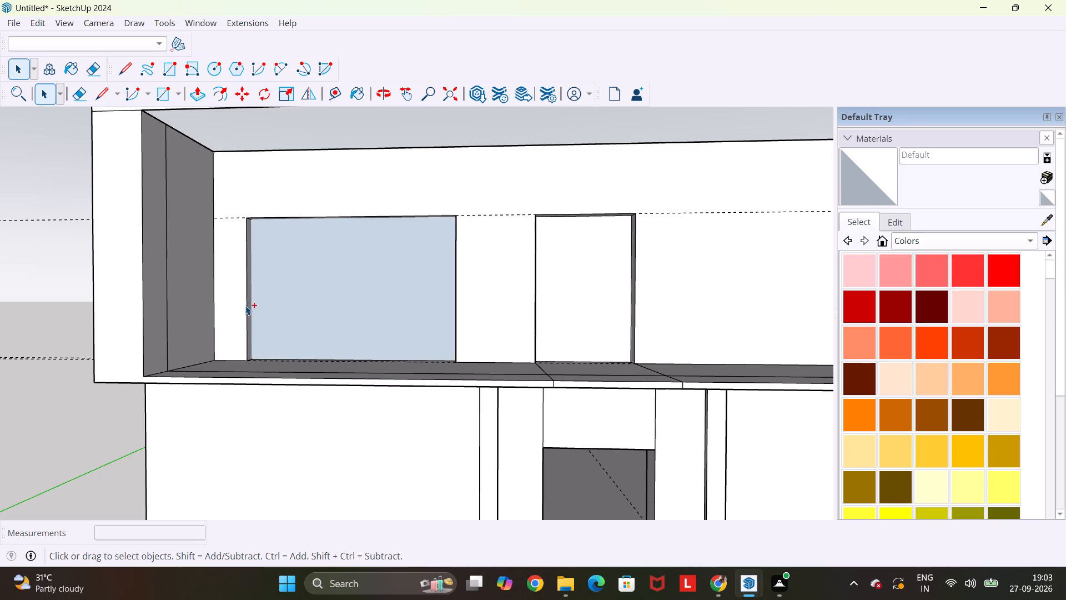
pyautogui.hotkey('ctrl', 'z')
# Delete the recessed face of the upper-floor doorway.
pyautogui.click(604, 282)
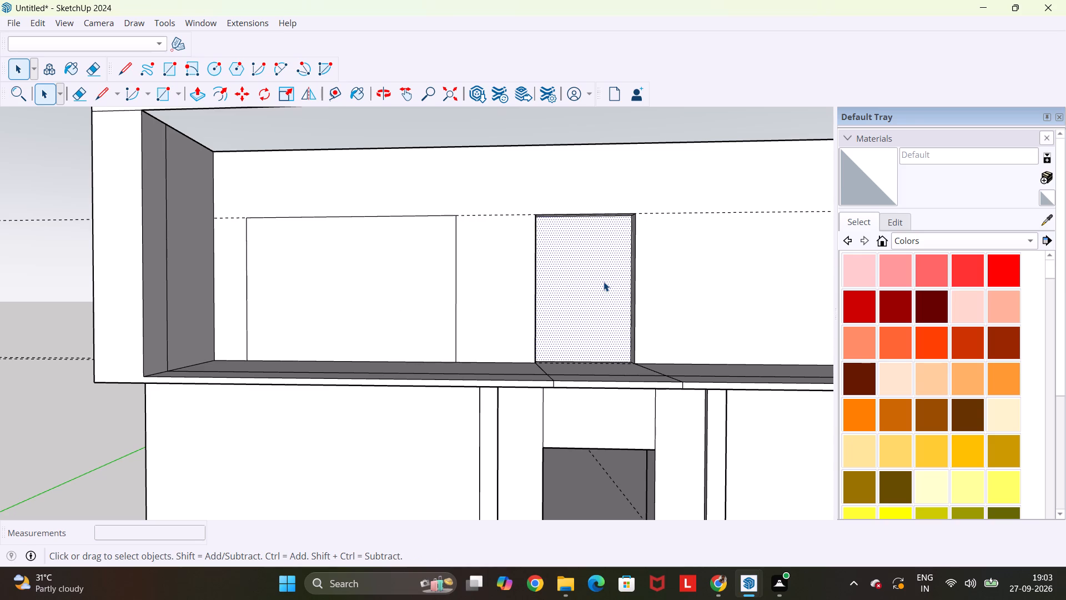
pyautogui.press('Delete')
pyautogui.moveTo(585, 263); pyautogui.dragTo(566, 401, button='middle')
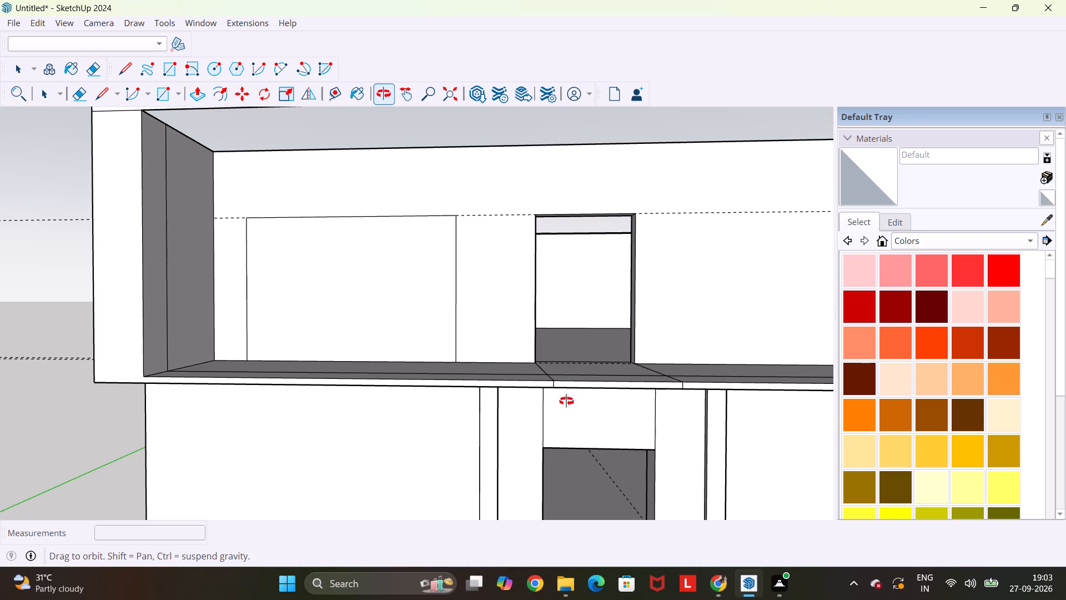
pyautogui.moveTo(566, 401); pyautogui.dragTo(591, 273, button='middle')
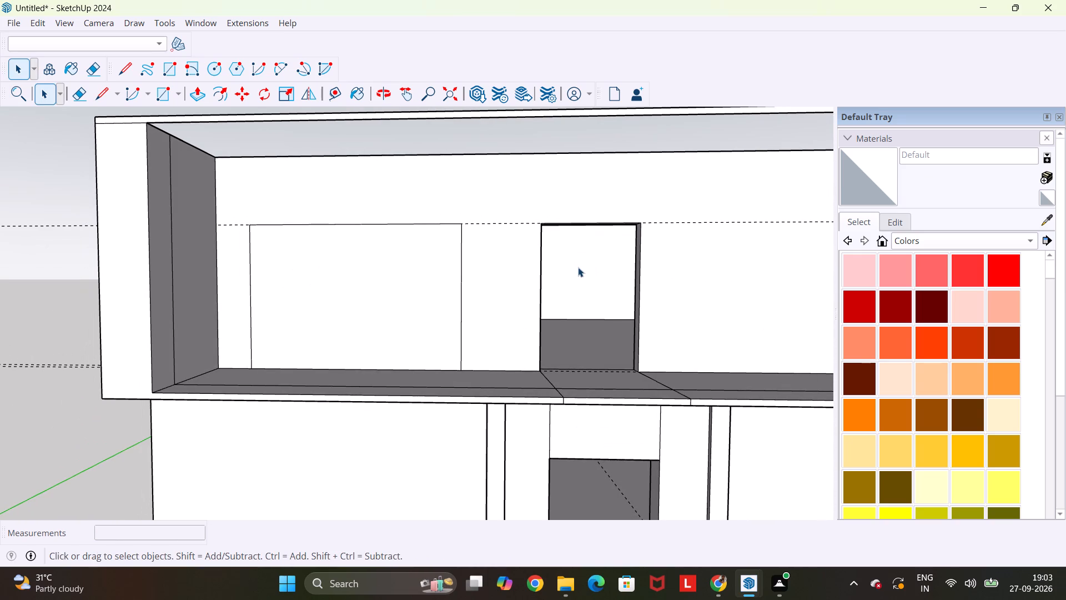
# Undo the doorway face deletion and the wide rectangle drawn left of the doorway.
pyautogui.hotkey('ctrl', 'z')
pyautogui.hotkey('ctrl', 'z')
# Delete the recessed face of the upper-floor doorway to open it into the room.
pyautogui.click(566, 266)
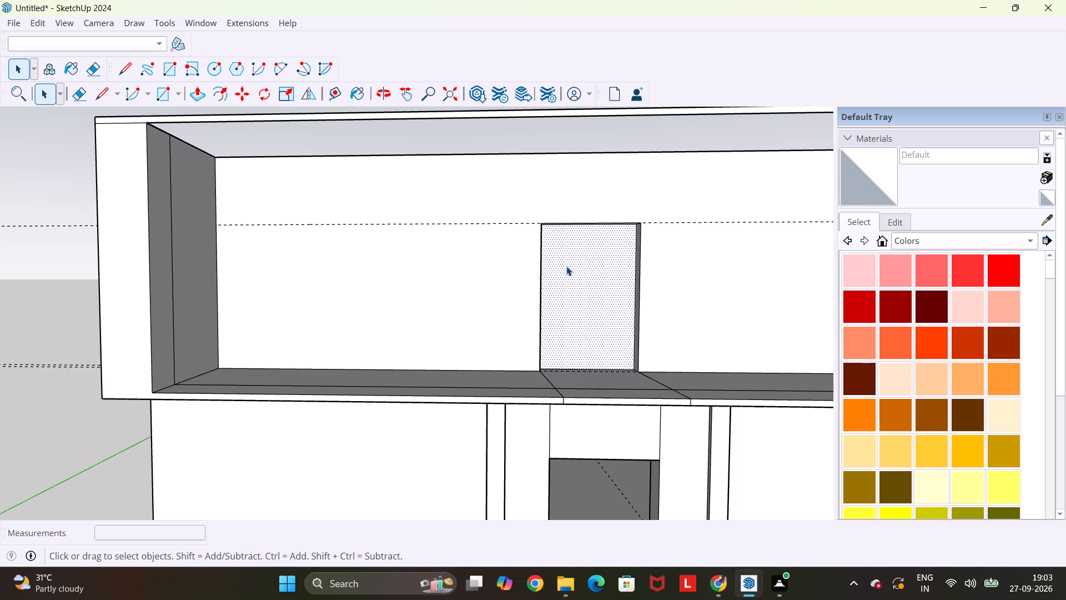
pyautogui.press('Delete')
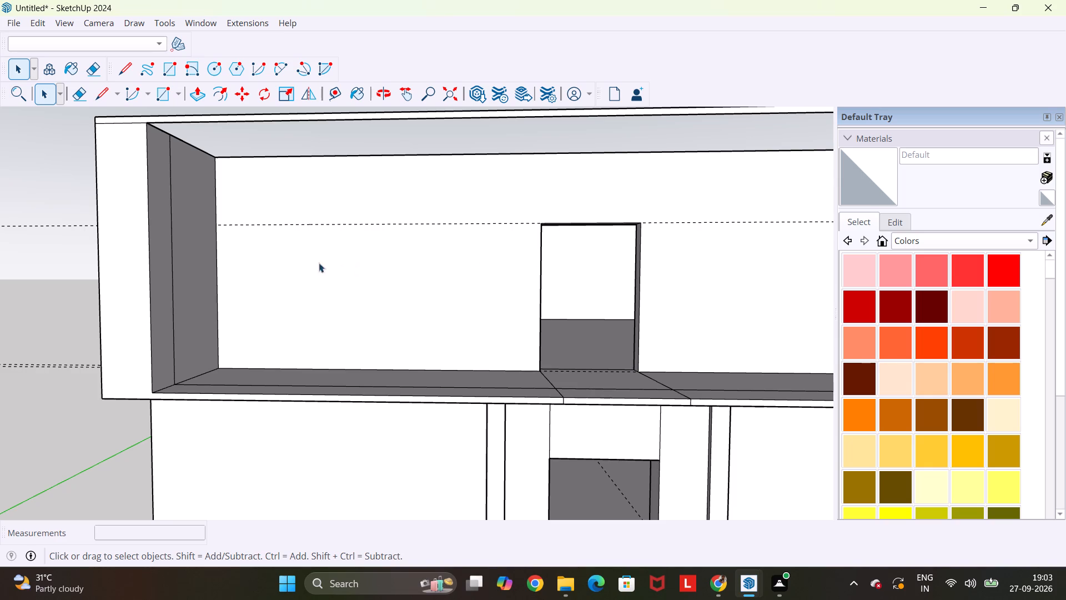
# Place two vertical guides on the upper wall, 2.5' in from the left side wall and 2.5' left of the doorway edge.
pyautogui.press('t')
pyautogui.click(214, 298)
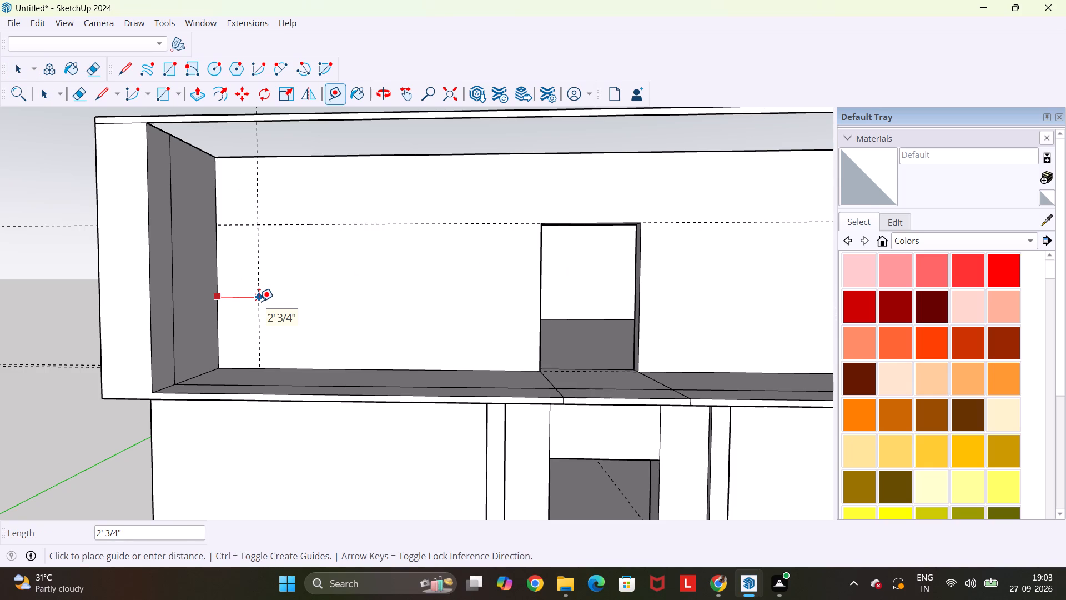
pyautogui.write('20')
pyautogui.press('BackSpace')
pyautogui.write(".5'")
pyautogui.press('Return')
pyautogui.click(542, 323)
pyautogui.write("2.5'")
pyautogui.press('Return')
pyautogui.press('Escape')
pyautogui.press('space')
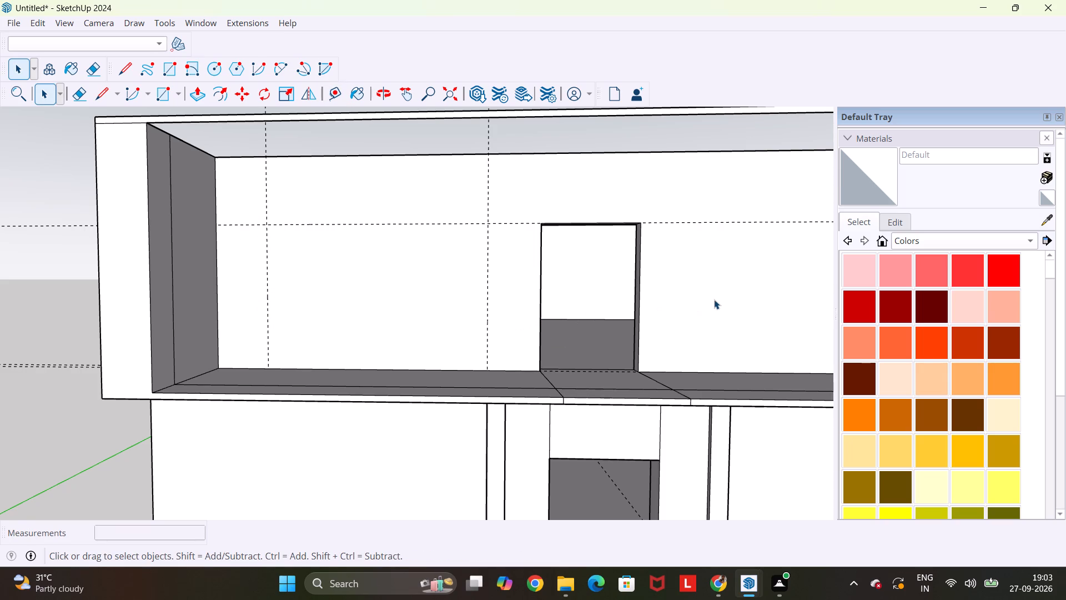
# Place two vertical guides on the upper wall, 2.5' right of the doorway edge and 2.5' in from the right side wall.
pyautogui.press('t')
pyautogui.click(641, 301)
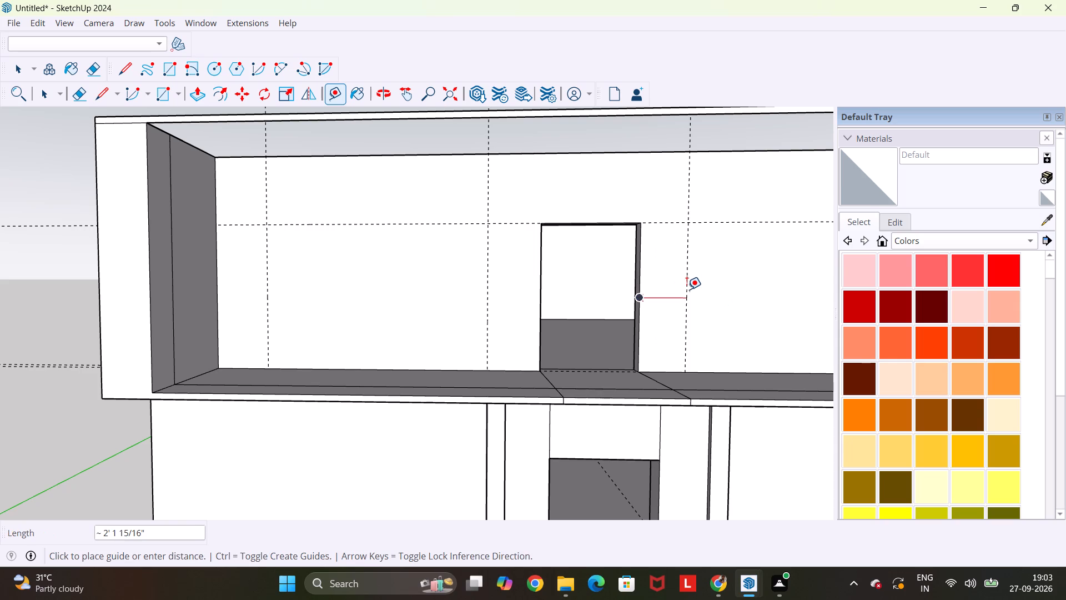
pyautogui.write("2.5'")
pyautogui.press('Return')
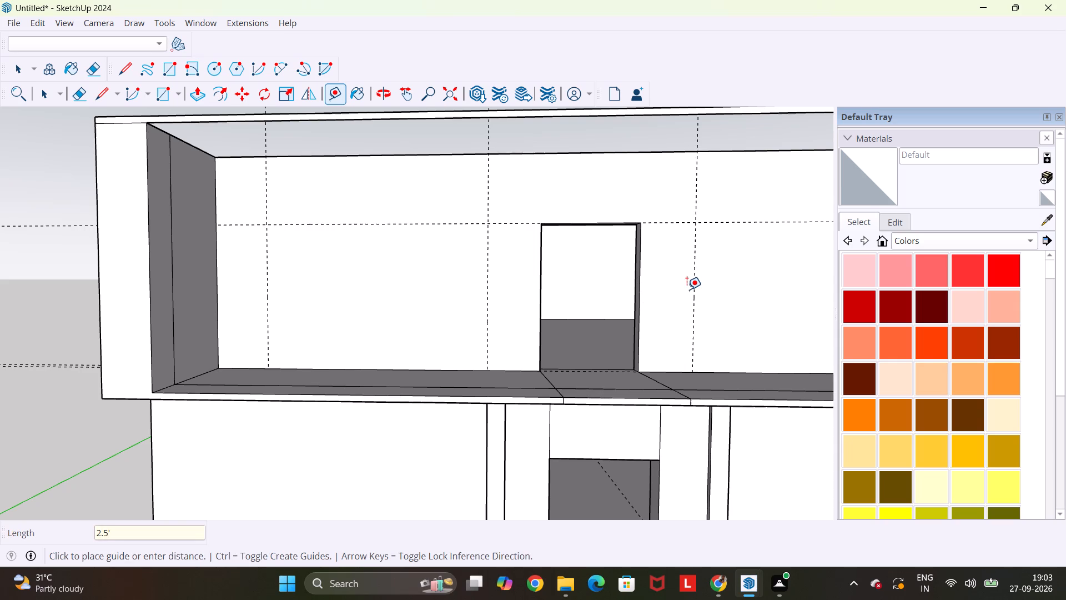
pyautogui.scroll(-10, 690, 295)
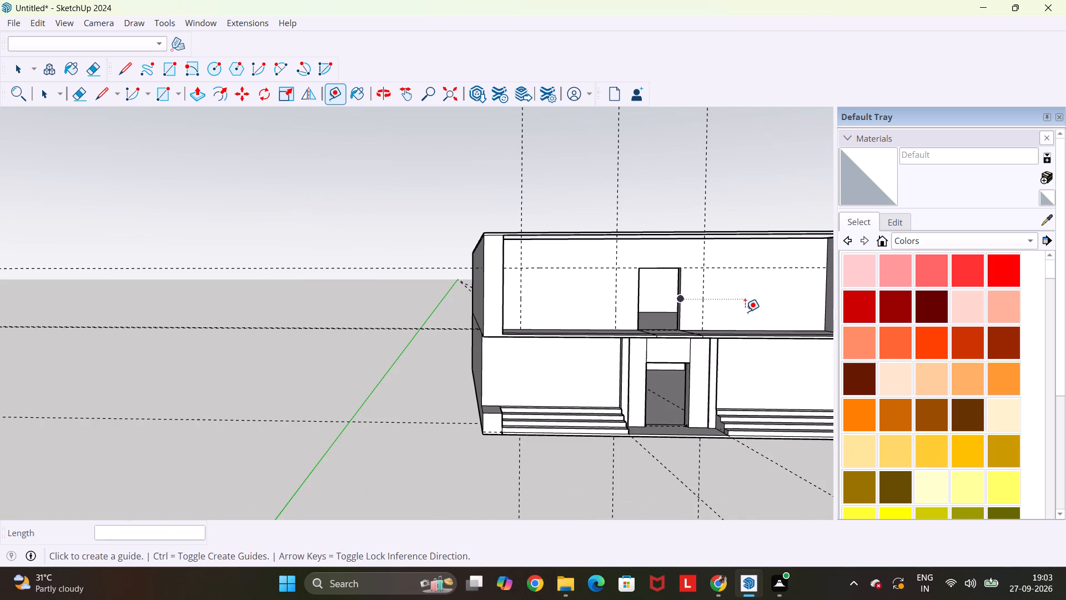
pyautogui.keyDown('shift'); pyautogui.moveTo(747, 312); pyautogui.dragTo(604, 306, button='middle'); pyautogui.keyUp('shift')
pyautogui.scroll(10, 738, 287)
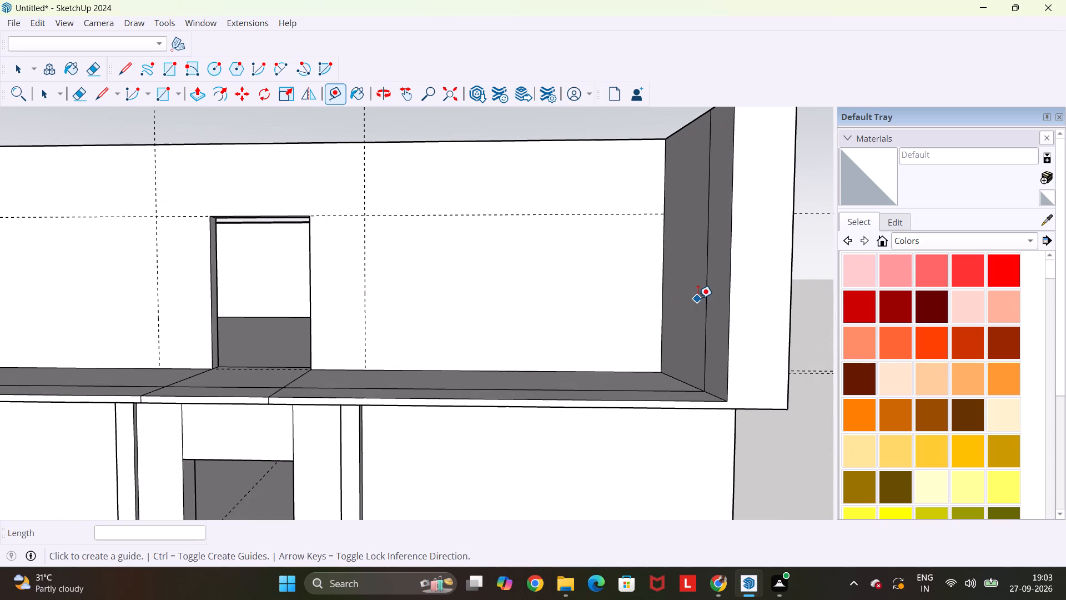
pyautogui.scroll(5, 688, 268)
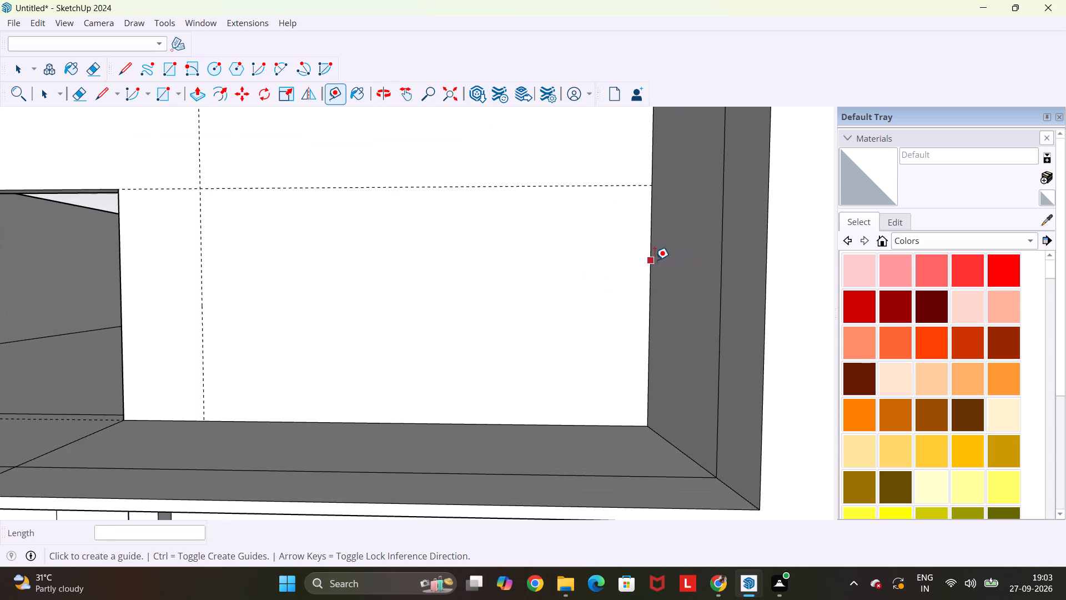
pyautogui.click(647, 253)
pyautogui.write("2.5'")
pyautogui.press('Return')
pyautogui.press('Escape')
pyautogui.press('space')
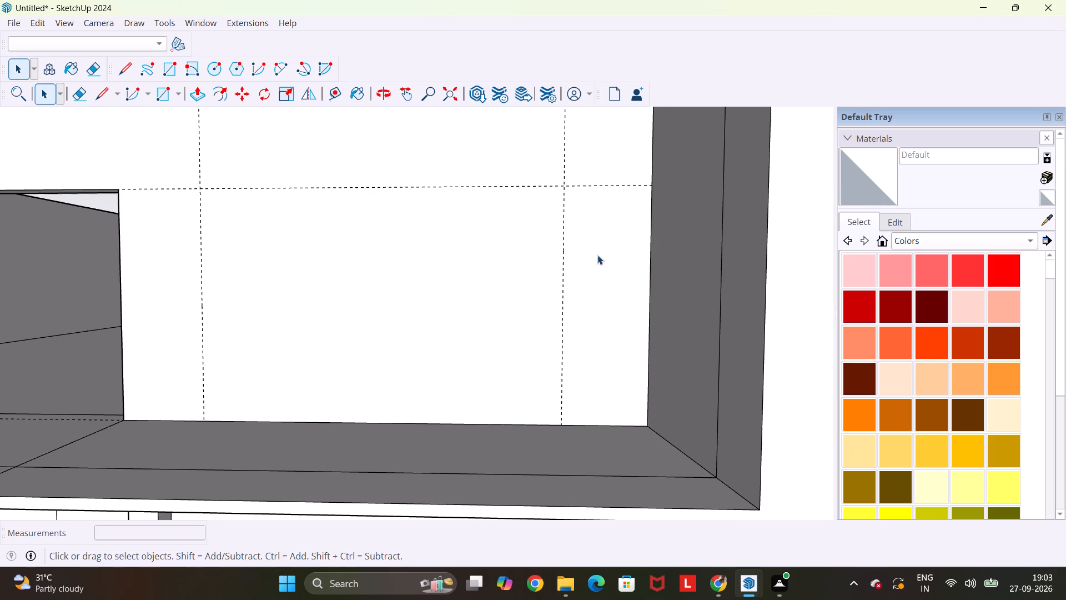
# Draw a rectangle between the two vertical guides right of the doorway, from the horizontal guide down to the floor edge.
pyautogui.scroll(-5, 597, 255)
pyautogui.press('r')
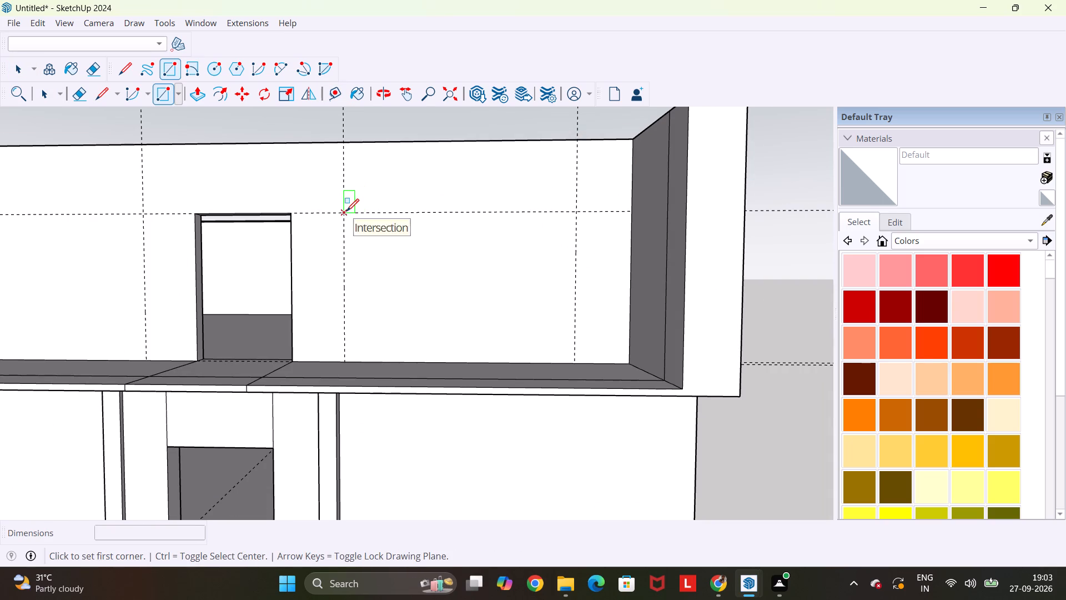
pyautogui.click(346, 211)
pyautogui.click(577, 362)
pyautogui.press('Escape')
pyautogui.scroll(-6, 567, 357)
pyautogui.press('space')
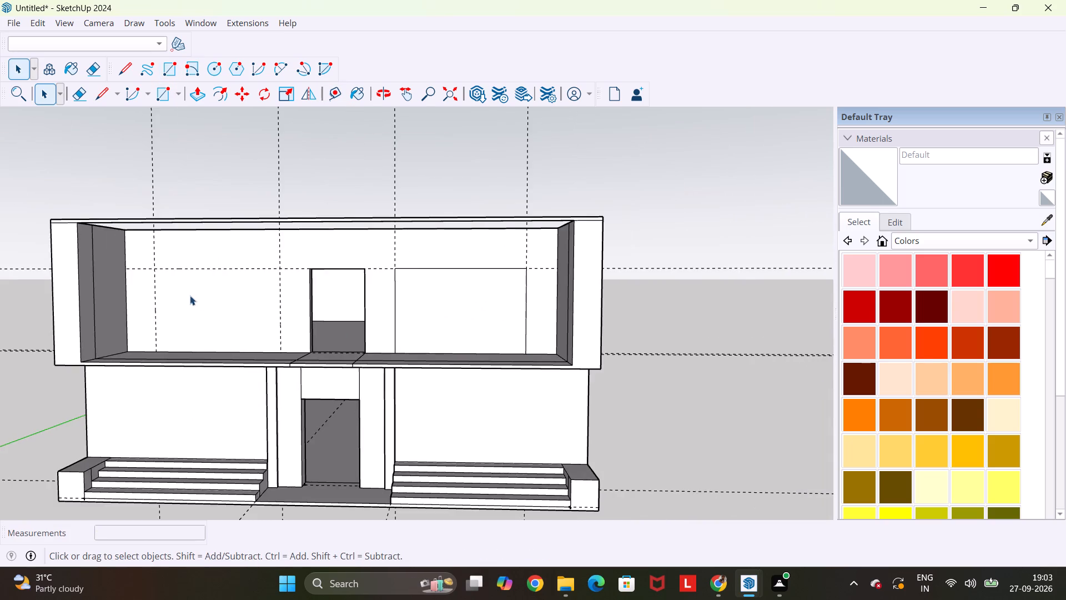
# Draw a matching rectangle between the two vertical guides left of the doorway, from the horizontal guide down to the floor edge.
pyautogui.scroll(9, 122, 275)
pyautogui.press('r')
pyautogui.click(184, 264)
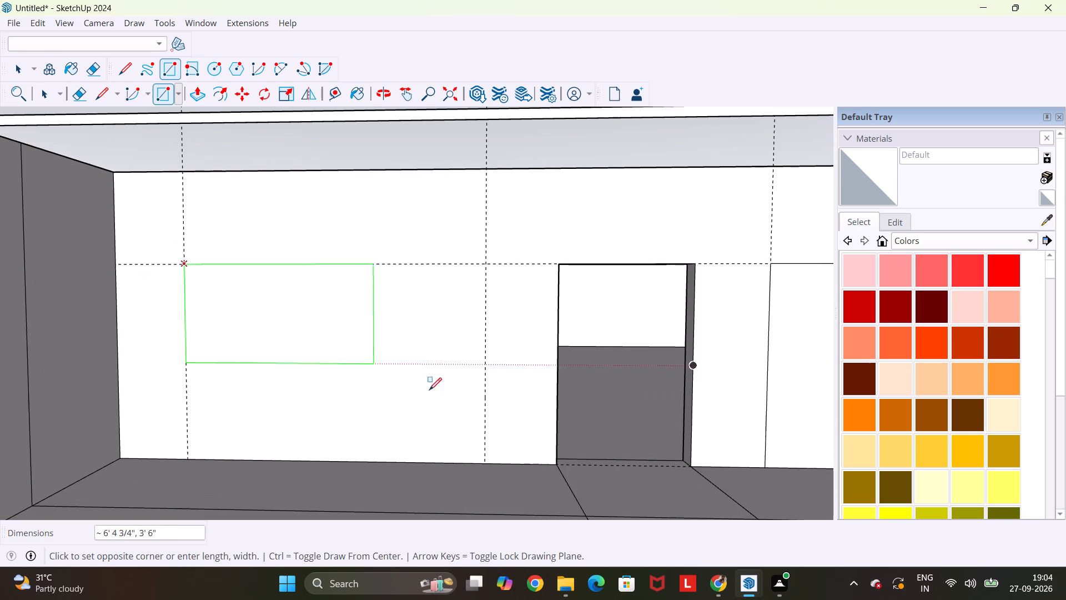
pyautogui.click(487, 464)
pyautogui.press('Escape')
pyautogui.press('space')
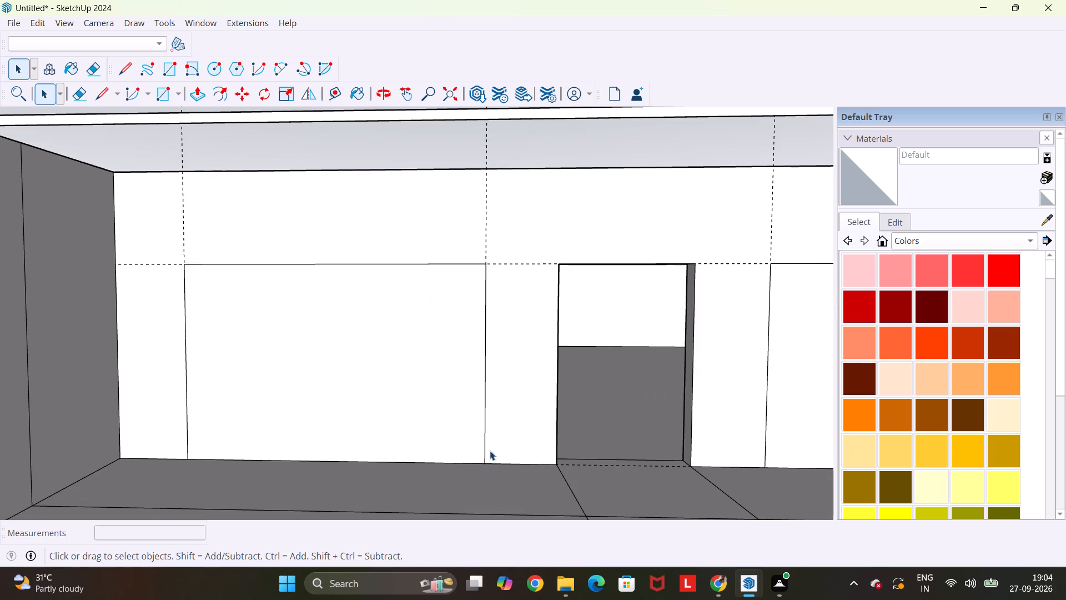
pyautogui.scroll(-5, 490, 444)
pyautogui.moveTo(607, 361); pyautogui.dragTo(444, 478, button='middle')
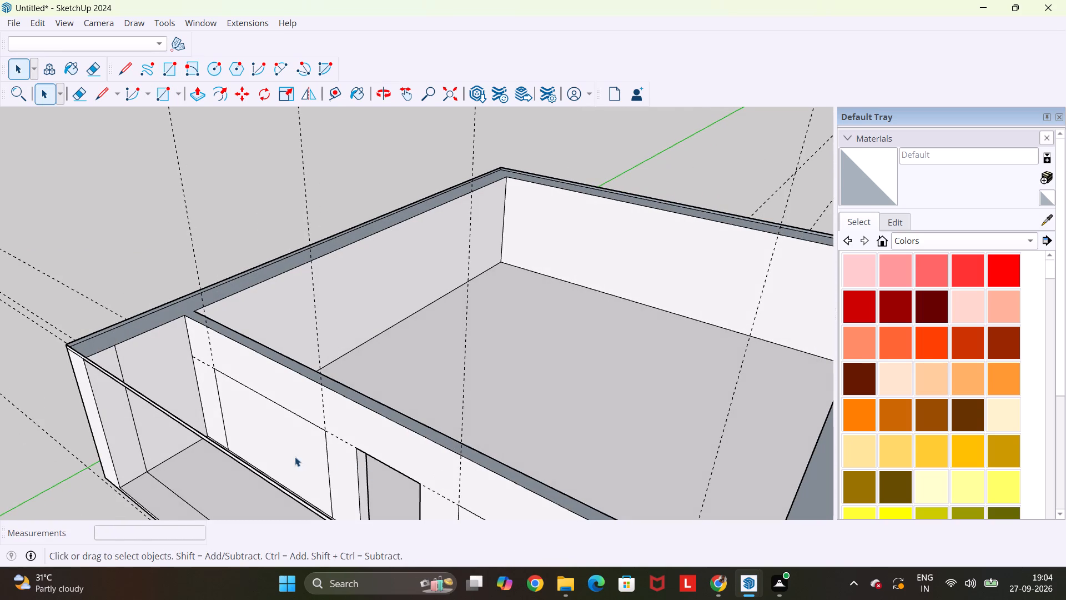
# Push the rectangles left and right of the upper-floor doorway 9" through the wall to cut both openings.
pyautogui.press('p')
pyautogui.click(310, 426)
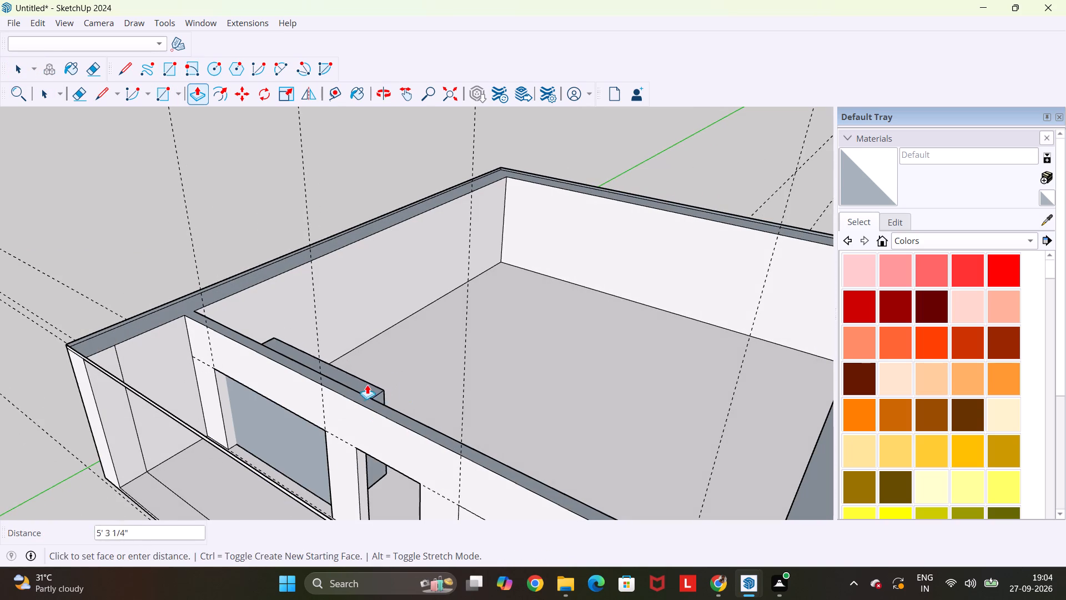
pyautogui.click(349, 391)
pyautogui.scroll(-8, 445, 419)
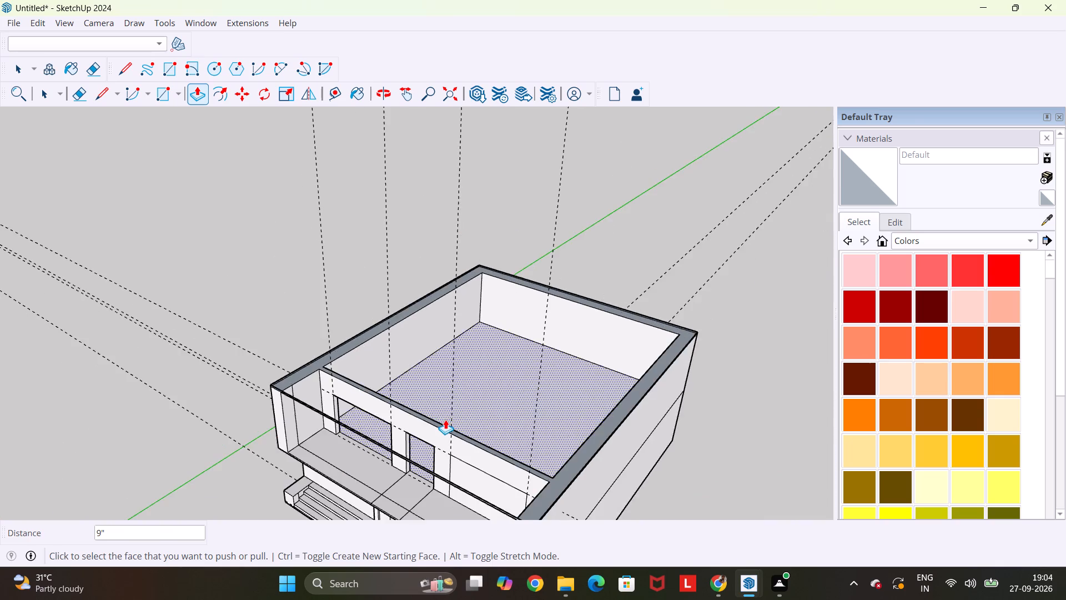
pyautogui.scroll(-3, 445, 419)
pyautogui.scroll(5, 480, 452)
pyautogui.click(455, 469)
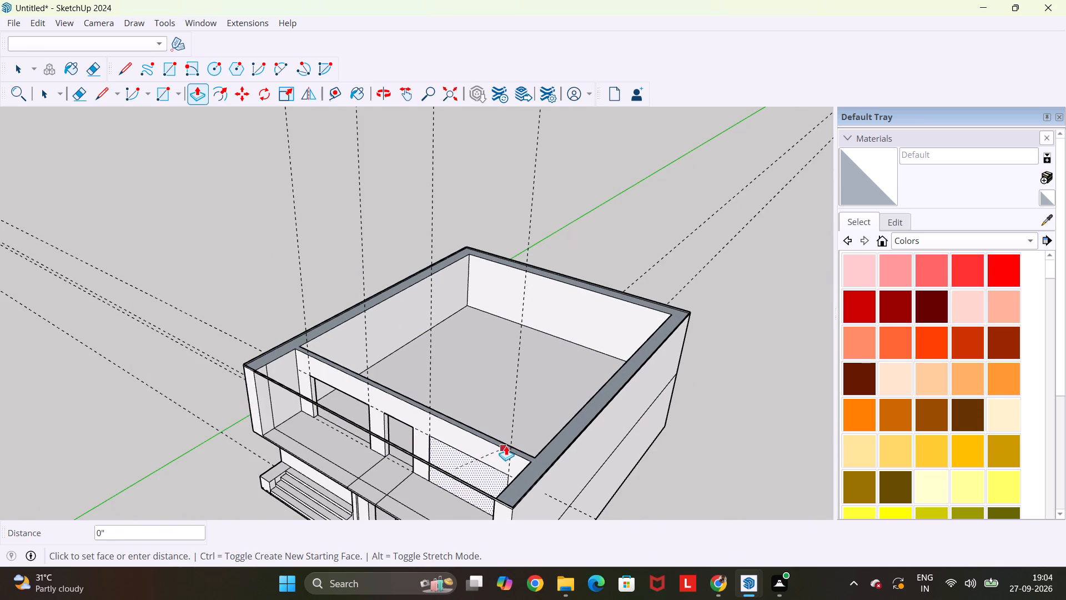
pyautogui.scroll(10, 508, 444)
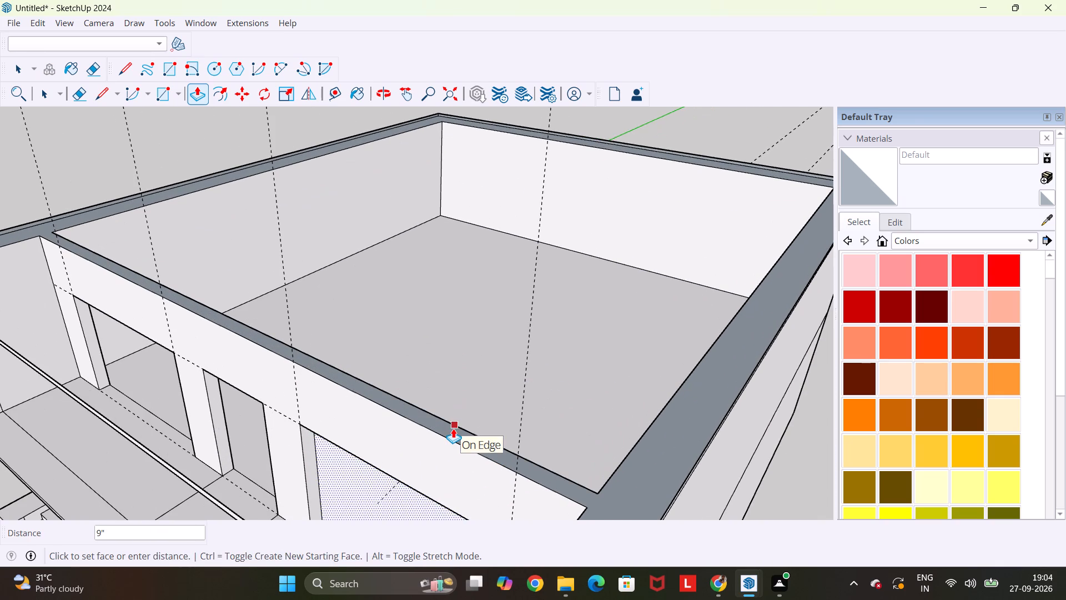
pyautogui.click(453, 428)
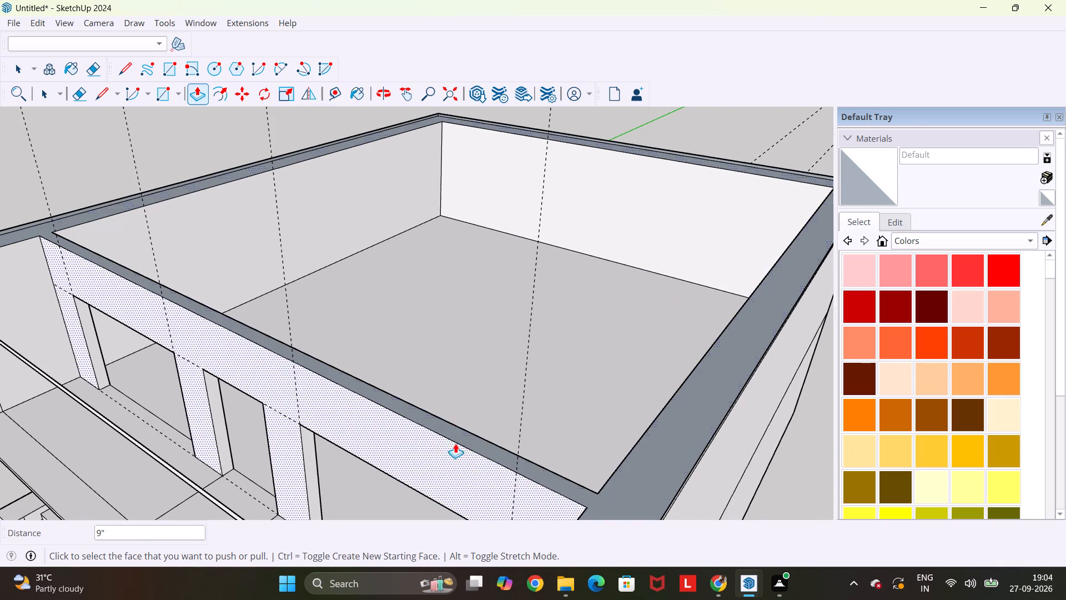
pyautogui.moveTo(497, 401); pyautogui.dragTo(600, 312, button='middle')
pyautogui.scroll(-2, 600, 312)
pyautogui.press('Escape')
pyautogui.press('space')
pyautogui.scroll(-6, 600, 312)
pyautogui.moveTo(580, 398); pyautogui.dragTo(613, 392, button='middle')
pyautogui.scroll(-20, 613, 392)
pyautogui.scroll(-1, 613, 392)
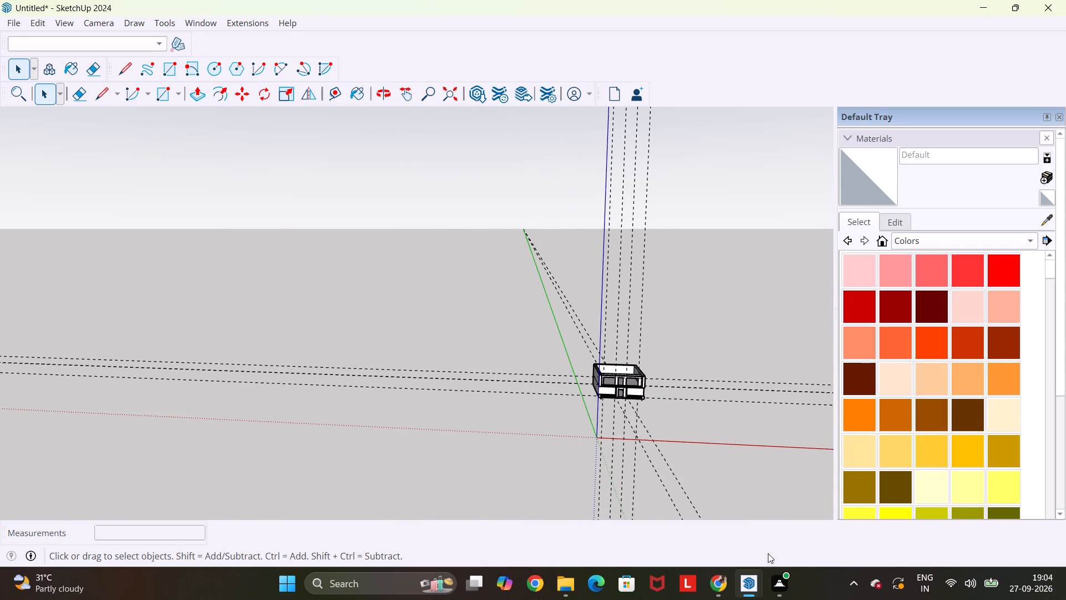
# Switch between the open Function Hall Double Door and Main Door models to compare the downloaded doors.
pyautogui.click(746, 588)
pyautogui.click(916, 523)
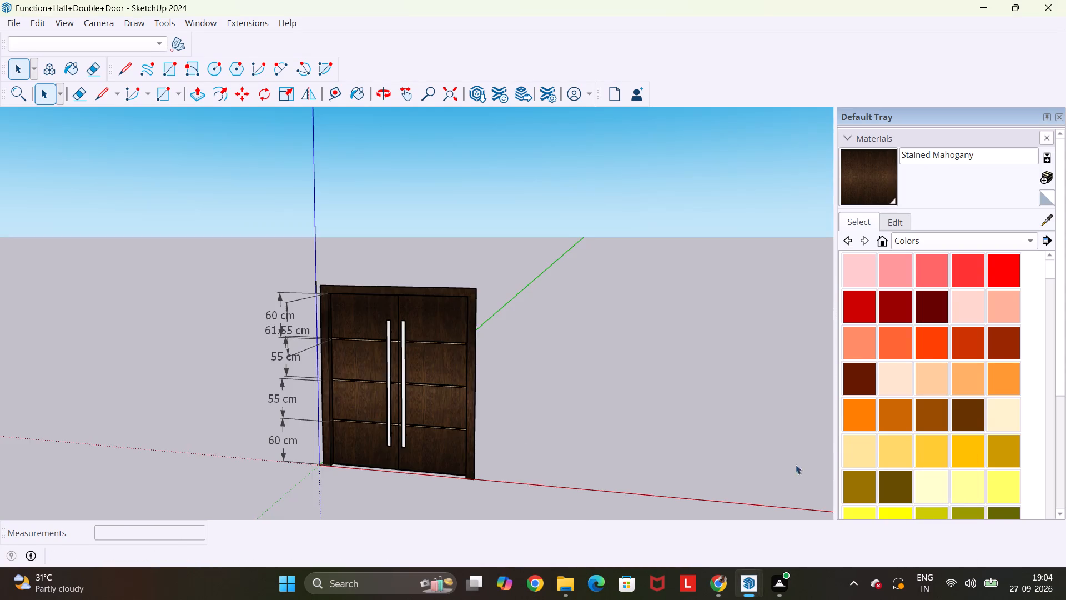
pyautogui.scroll(-6, 687, 415)
pyautogui.click(722, 591)
pyautogui.click(745, 586)
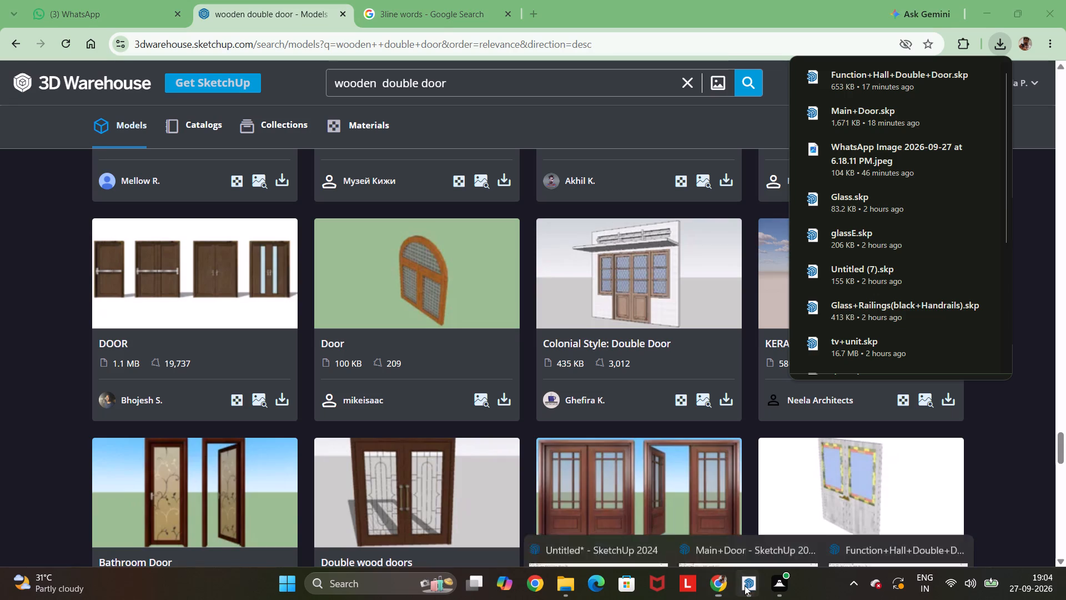
pyautogui.click(730, 517)
pyautogui.scroll(-4, 676, 454)
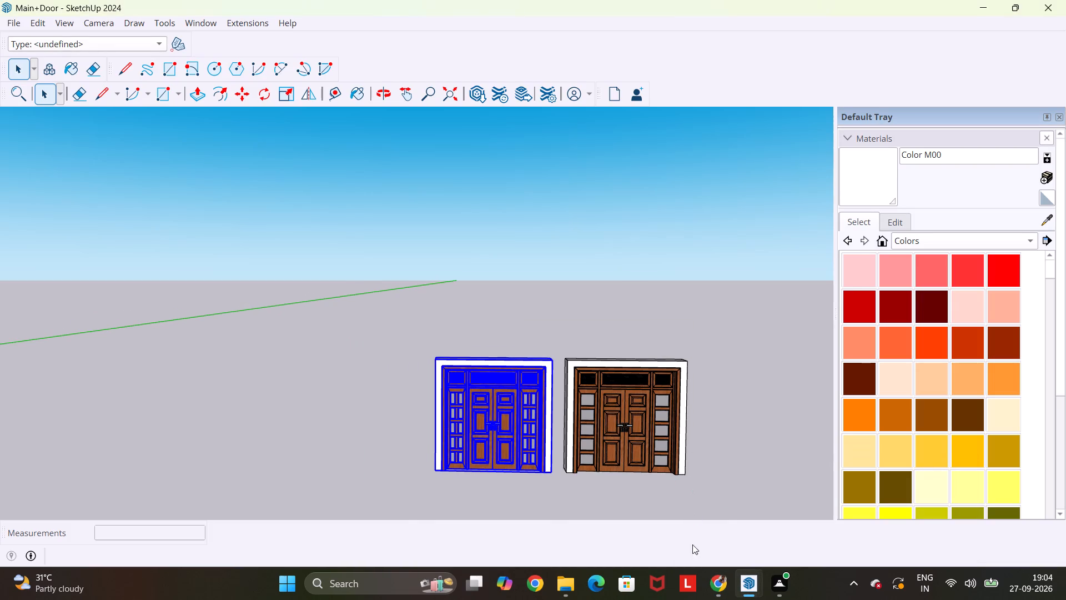
# In the Function Hall Double Door model, delete all the dimension annotations around the door.
pyautogui.click(753, 583)
pyautogui.click(893, 521)
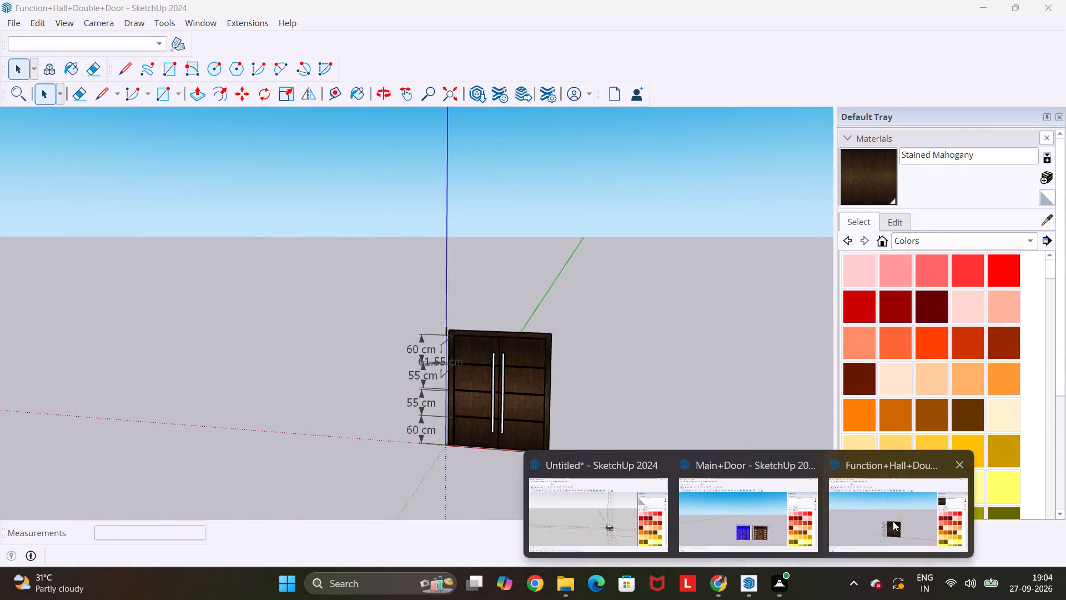
pyautogui.moveTo(368, 371); pyautogui.dragTo(497, 397, button='middle')
pyautogui.scroll(-1, 507, 402)
pyautogui.scroll(4, 395, 349)
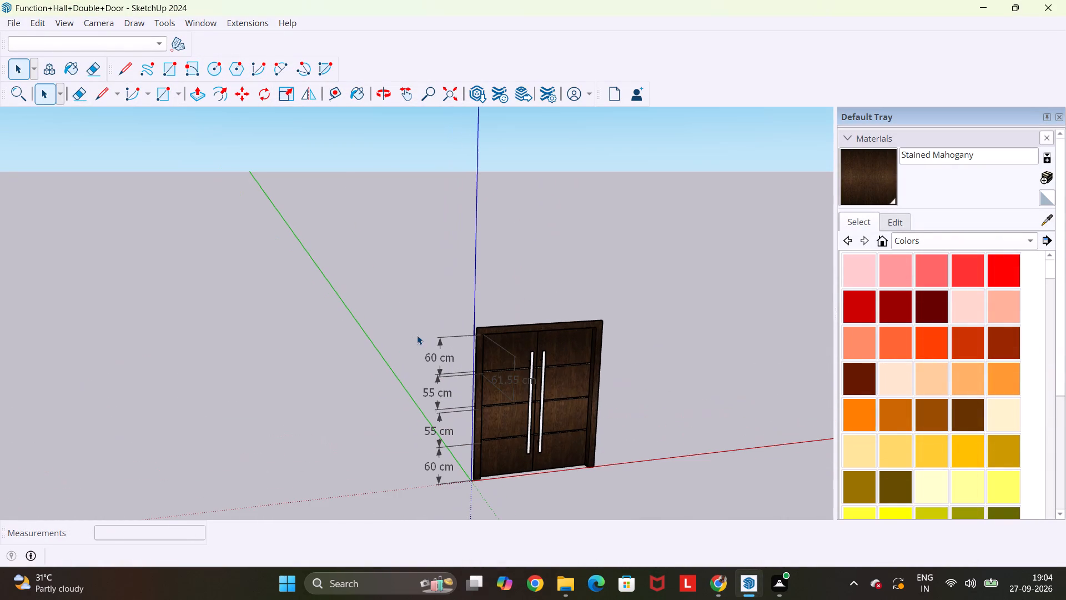
pyautogui.scroll(1, 417, 335)
pyautogui.moveTo(456, 308); pyautogui.dragTo(414, 498)
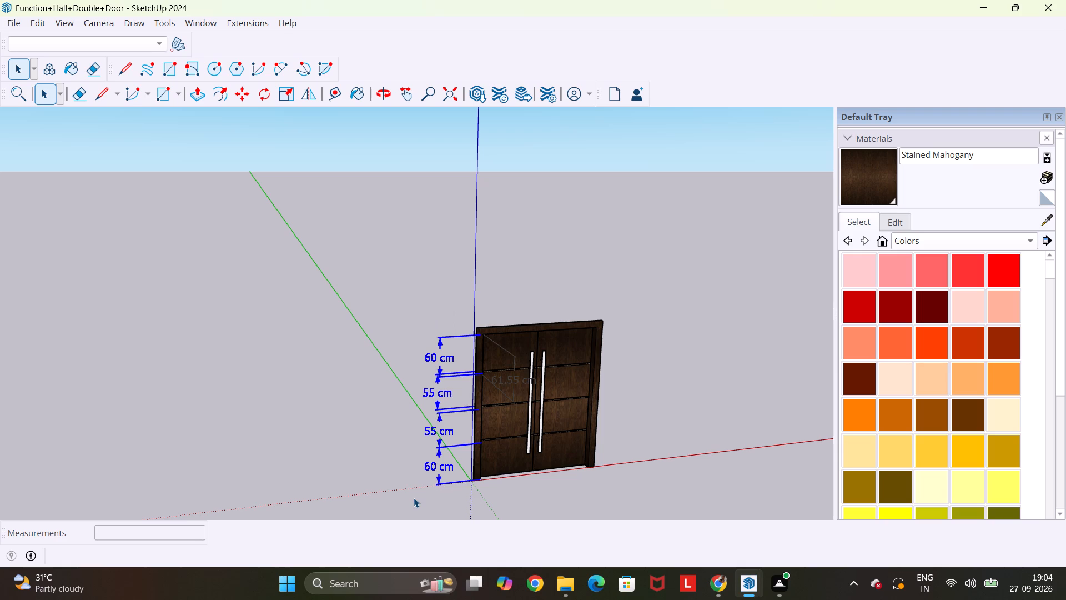
pyautogui.press('Delete')
pyautogui.moveTo(630, 462); pyautogui.dragTo(249, 388, button='middle')
pyautogui.moveTo(338, 276); pyautogui.dragTo(330, 283)
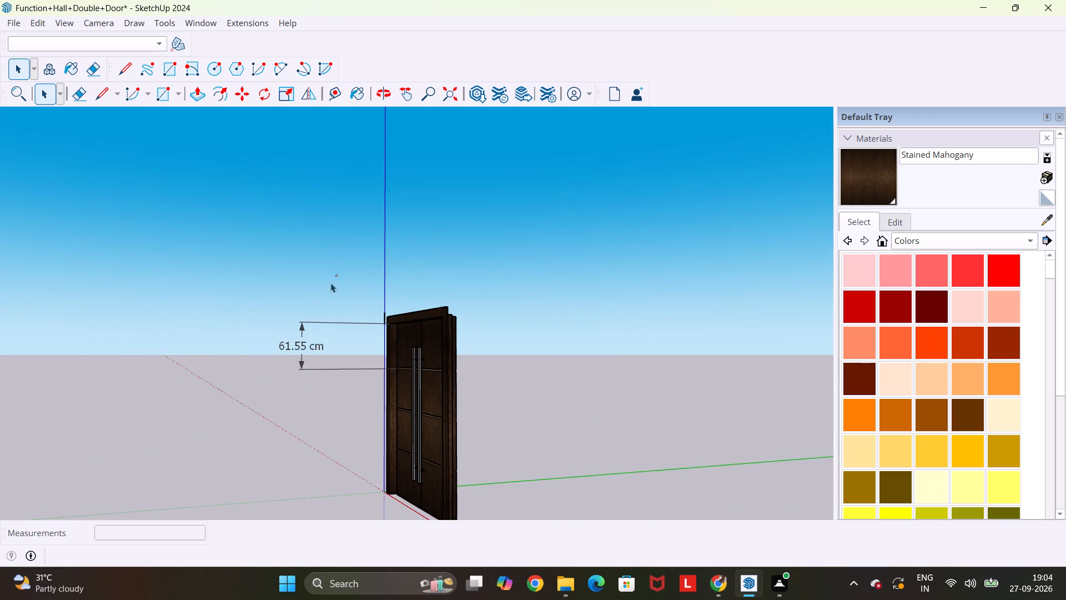
pyautogui.moveTo(330, 283); pyautogui.dragTo(279, 404)
pyautogui.press('Delete')
# Select the entire double door and copy it.
pyautogui.moveTo(277, 401); pyautogui.dragTo(536, 408, button='middle')
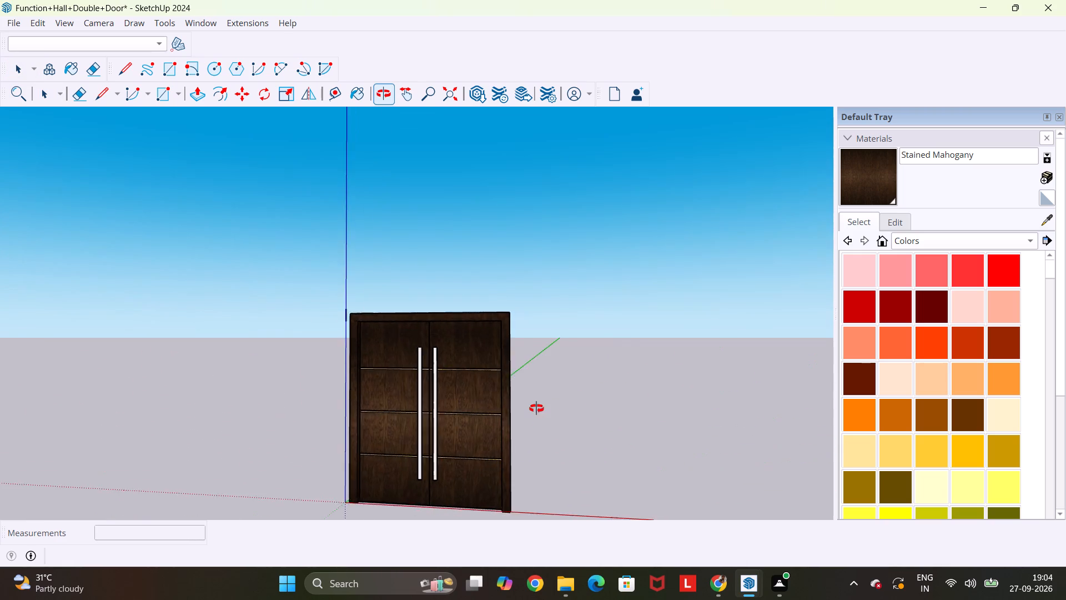
pyautogui.moveTo(536, 408); pyautogui.dragTo(538, 409, button='middle')
pyautogui.scroll(-4, 538, 409)
pyautogui.moveTo(574, 309); pyautogui.dragTo(306, 504)
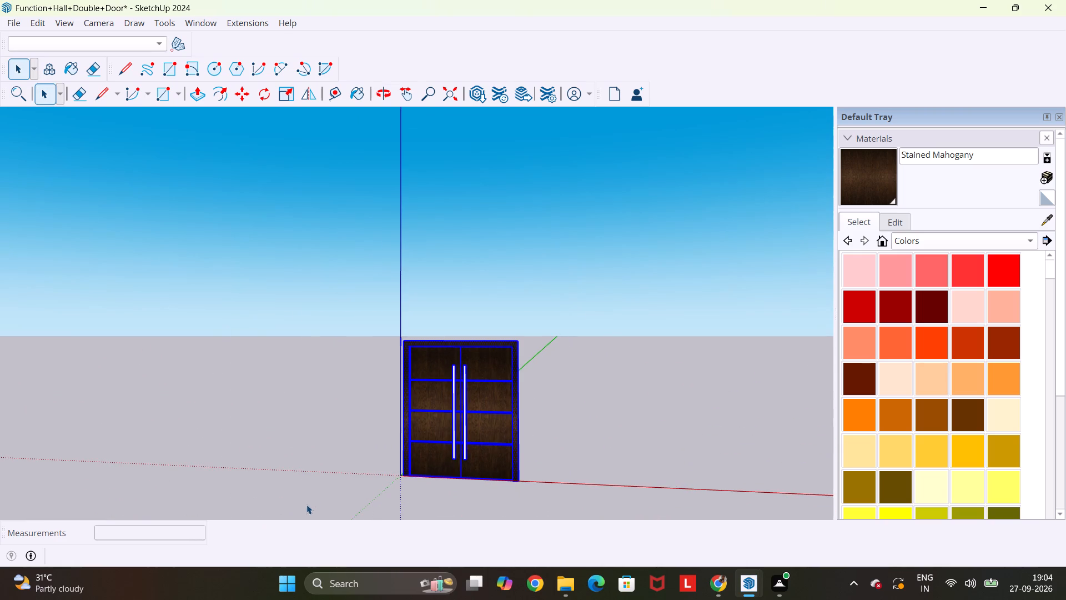
pyautogui.hotkey('ctrl', 'c')
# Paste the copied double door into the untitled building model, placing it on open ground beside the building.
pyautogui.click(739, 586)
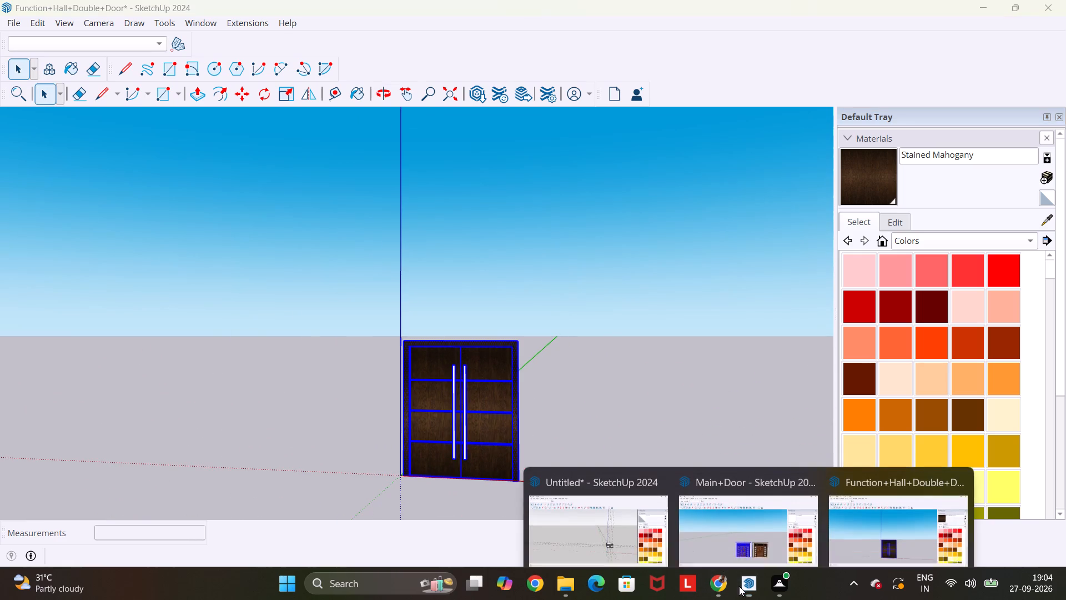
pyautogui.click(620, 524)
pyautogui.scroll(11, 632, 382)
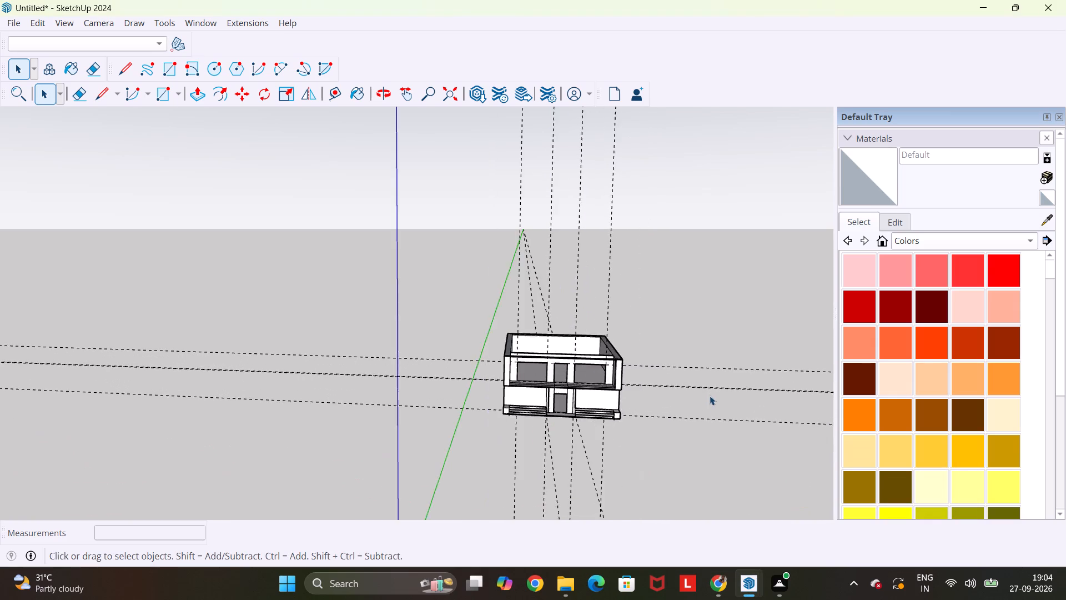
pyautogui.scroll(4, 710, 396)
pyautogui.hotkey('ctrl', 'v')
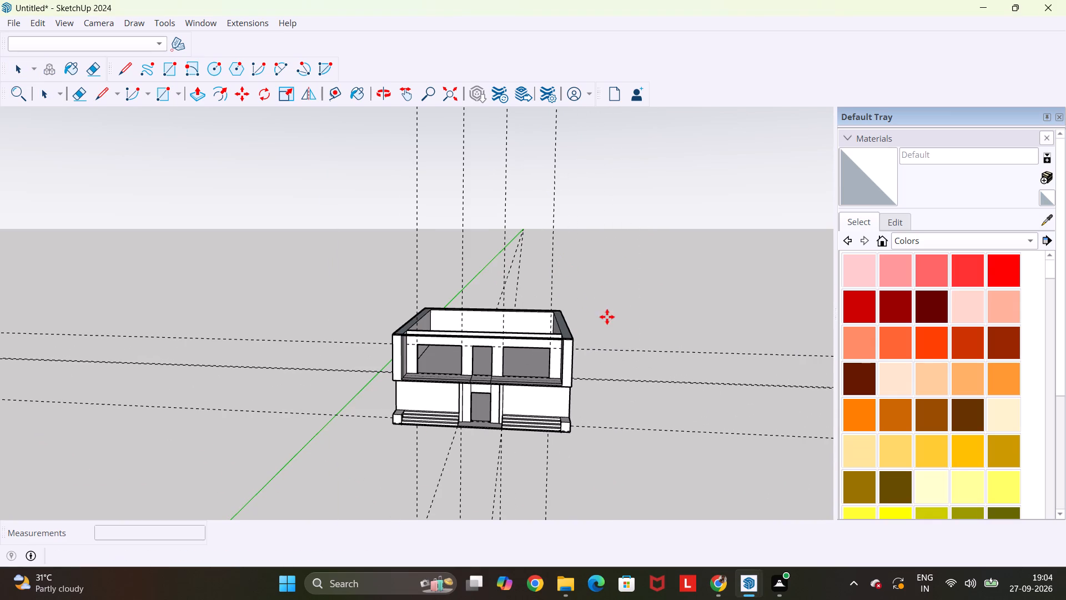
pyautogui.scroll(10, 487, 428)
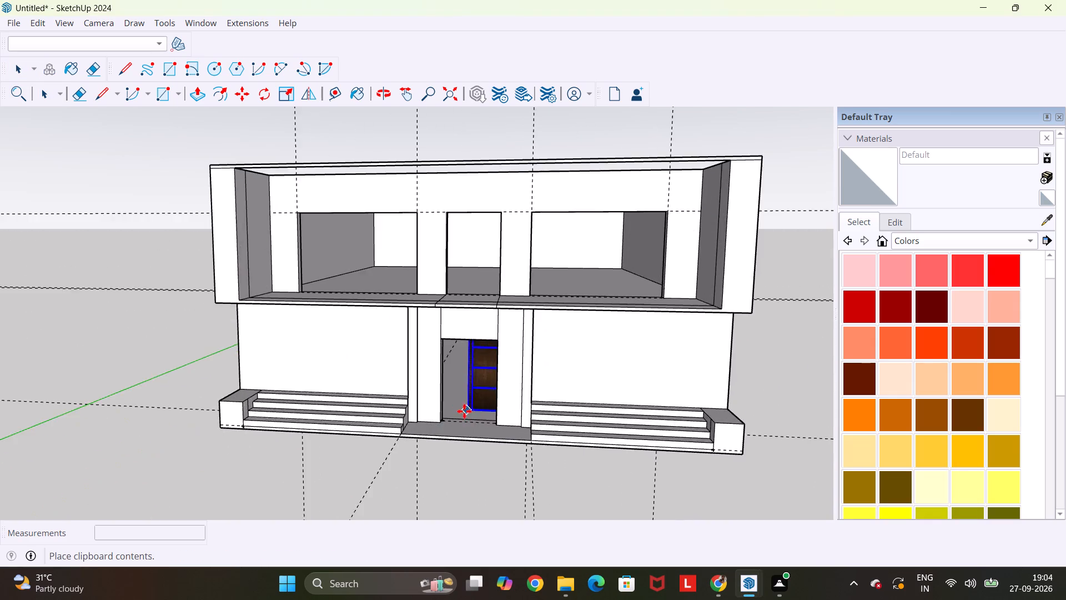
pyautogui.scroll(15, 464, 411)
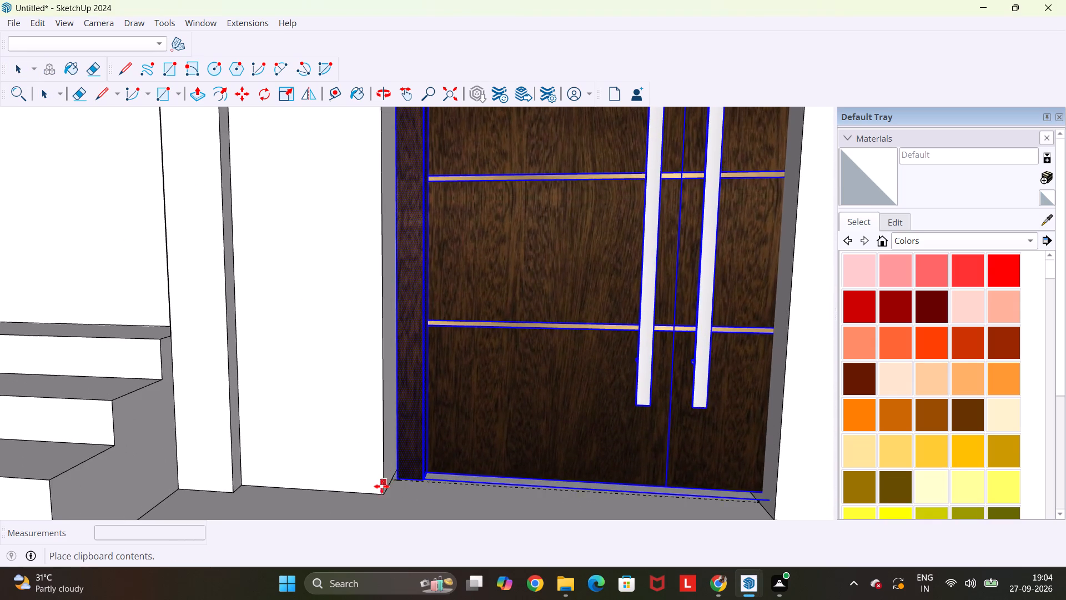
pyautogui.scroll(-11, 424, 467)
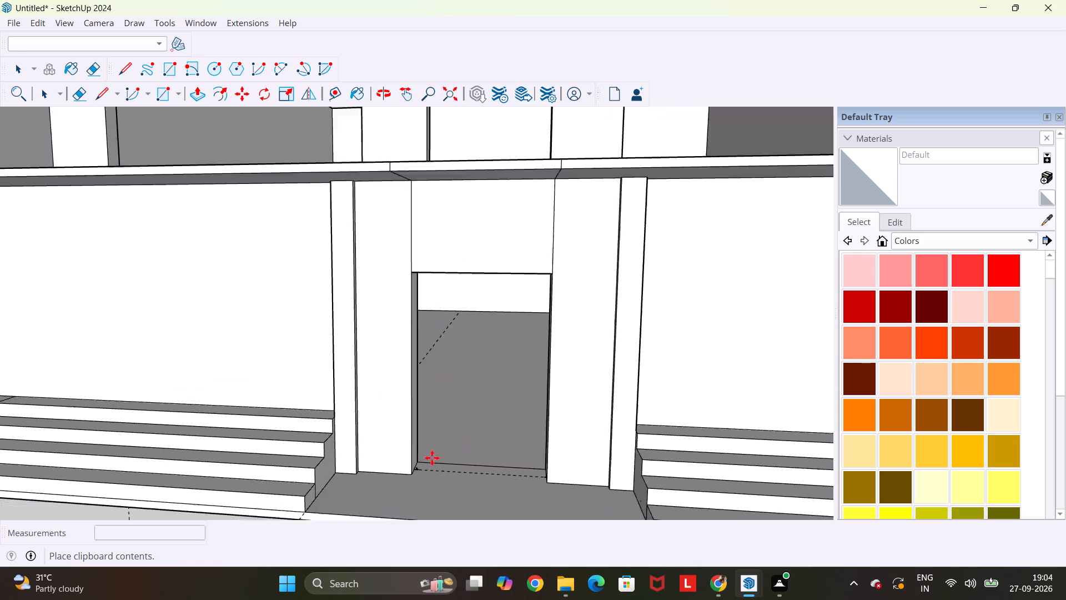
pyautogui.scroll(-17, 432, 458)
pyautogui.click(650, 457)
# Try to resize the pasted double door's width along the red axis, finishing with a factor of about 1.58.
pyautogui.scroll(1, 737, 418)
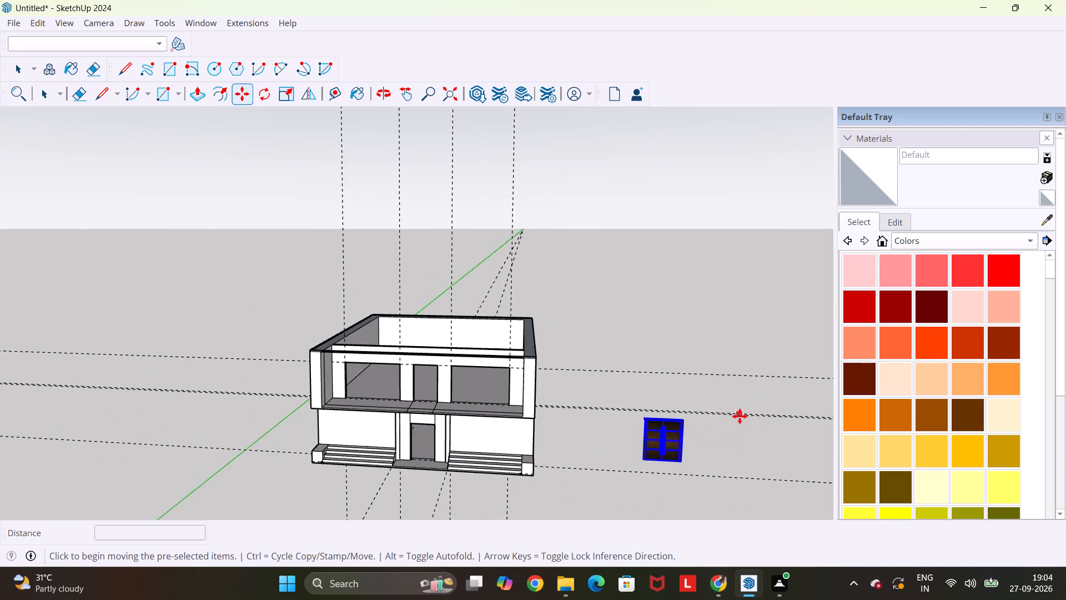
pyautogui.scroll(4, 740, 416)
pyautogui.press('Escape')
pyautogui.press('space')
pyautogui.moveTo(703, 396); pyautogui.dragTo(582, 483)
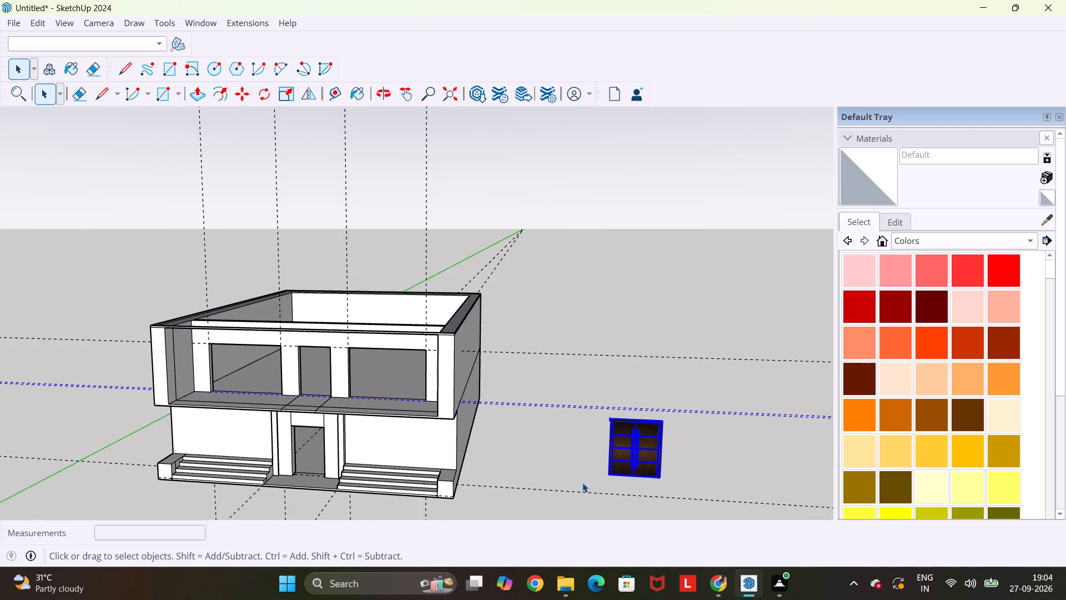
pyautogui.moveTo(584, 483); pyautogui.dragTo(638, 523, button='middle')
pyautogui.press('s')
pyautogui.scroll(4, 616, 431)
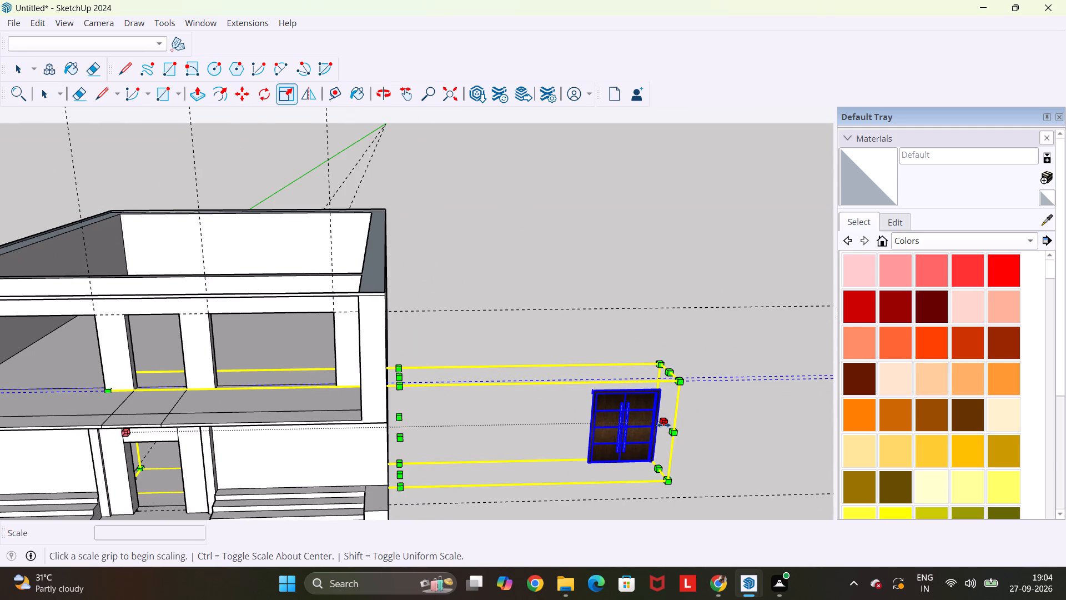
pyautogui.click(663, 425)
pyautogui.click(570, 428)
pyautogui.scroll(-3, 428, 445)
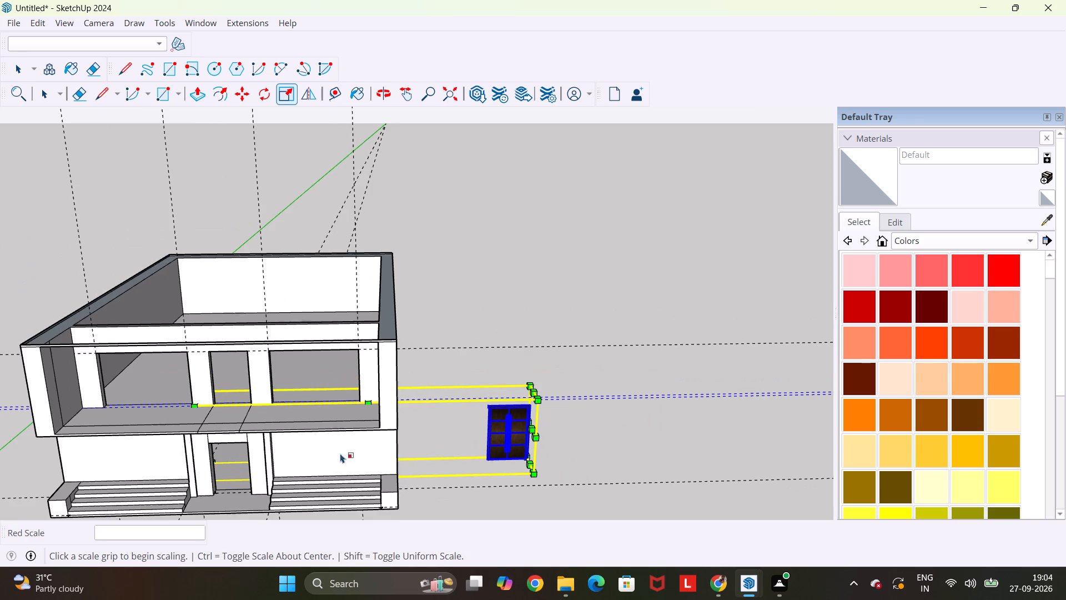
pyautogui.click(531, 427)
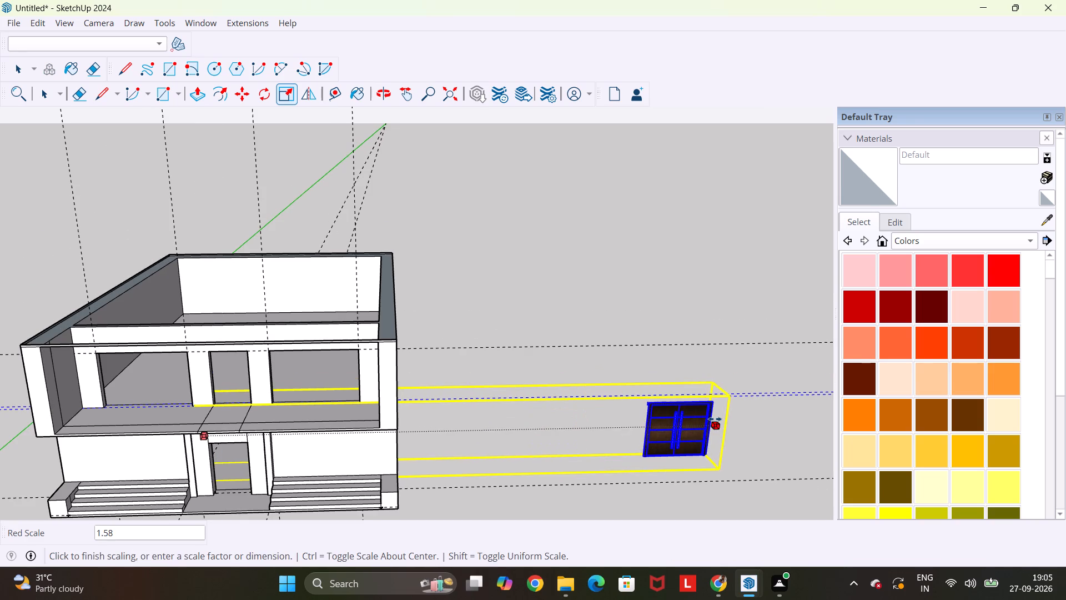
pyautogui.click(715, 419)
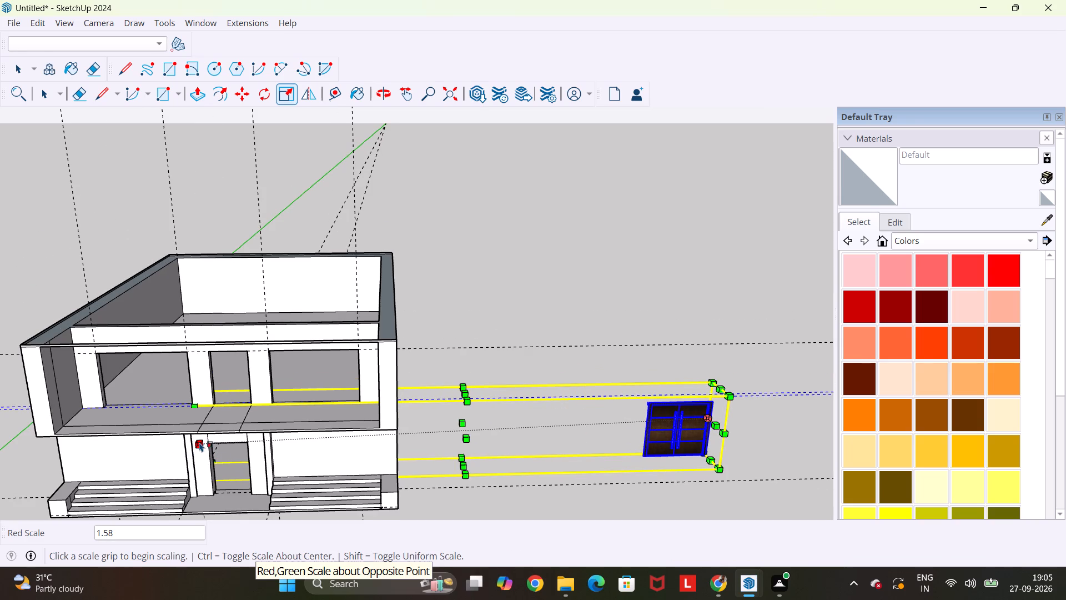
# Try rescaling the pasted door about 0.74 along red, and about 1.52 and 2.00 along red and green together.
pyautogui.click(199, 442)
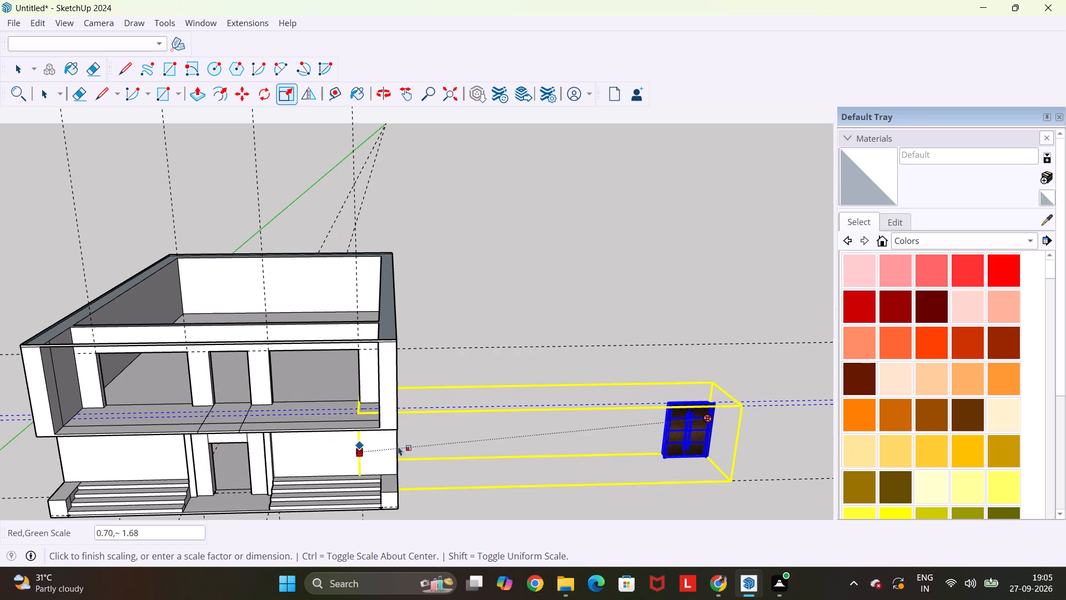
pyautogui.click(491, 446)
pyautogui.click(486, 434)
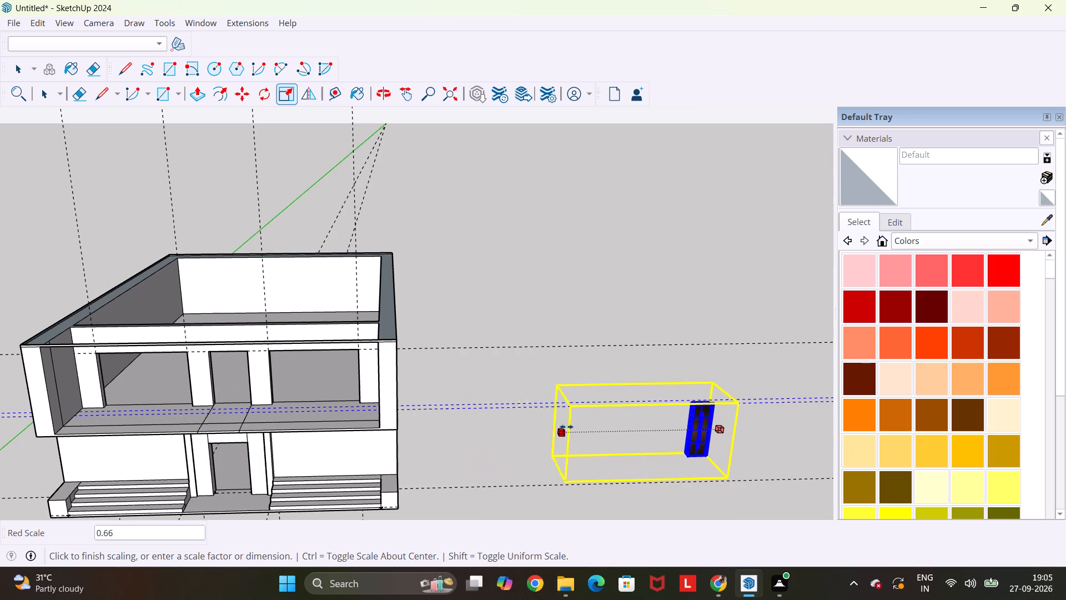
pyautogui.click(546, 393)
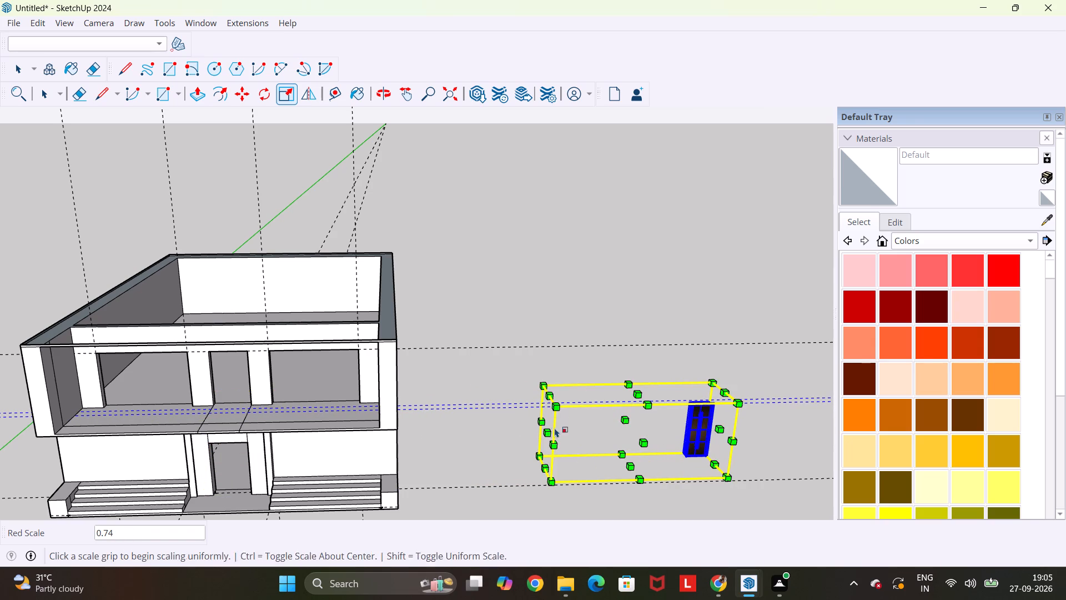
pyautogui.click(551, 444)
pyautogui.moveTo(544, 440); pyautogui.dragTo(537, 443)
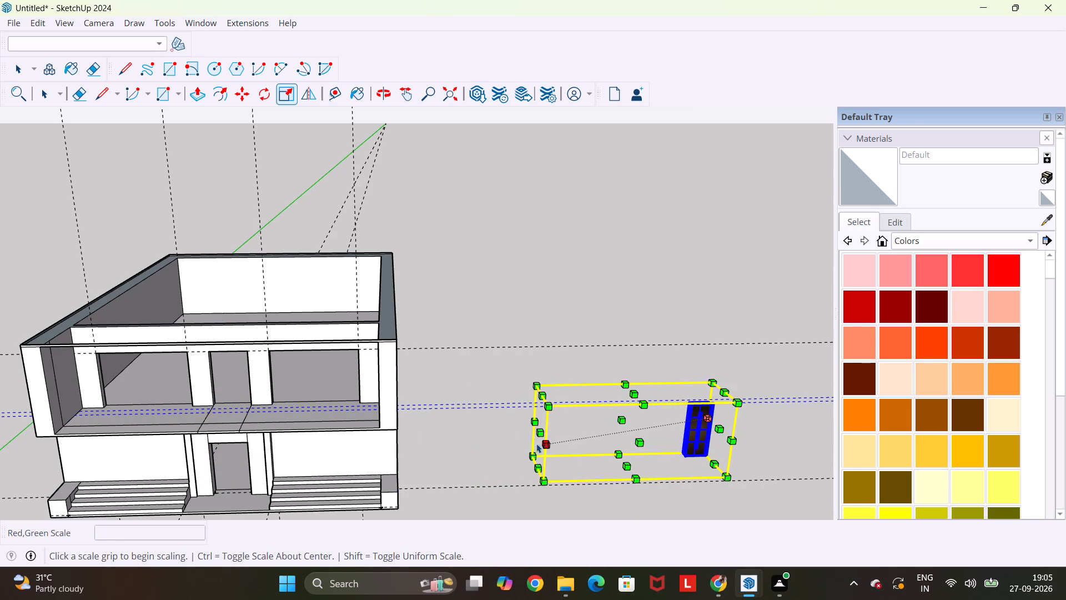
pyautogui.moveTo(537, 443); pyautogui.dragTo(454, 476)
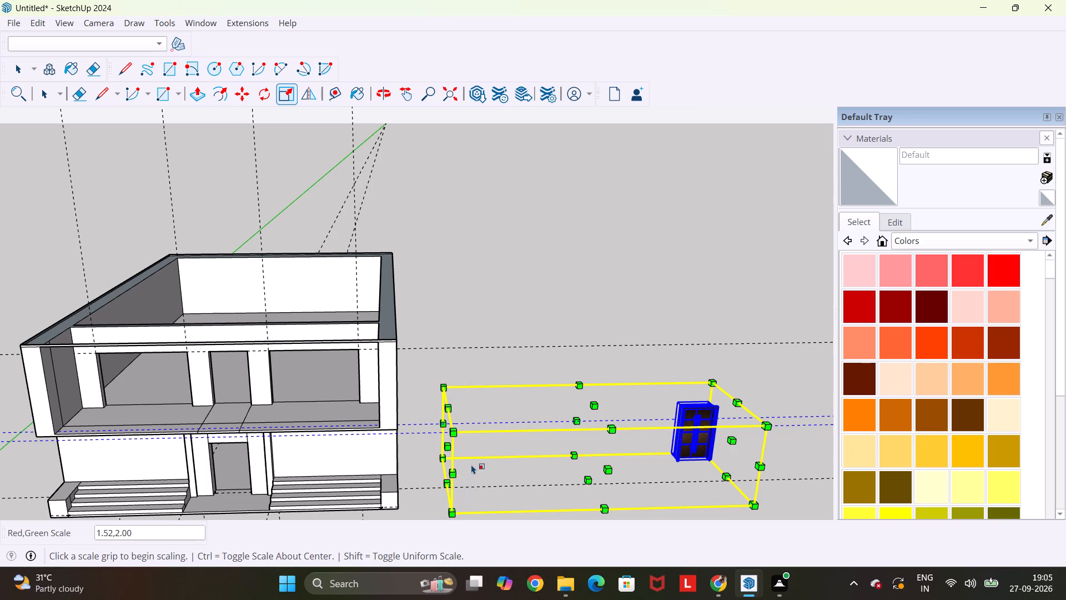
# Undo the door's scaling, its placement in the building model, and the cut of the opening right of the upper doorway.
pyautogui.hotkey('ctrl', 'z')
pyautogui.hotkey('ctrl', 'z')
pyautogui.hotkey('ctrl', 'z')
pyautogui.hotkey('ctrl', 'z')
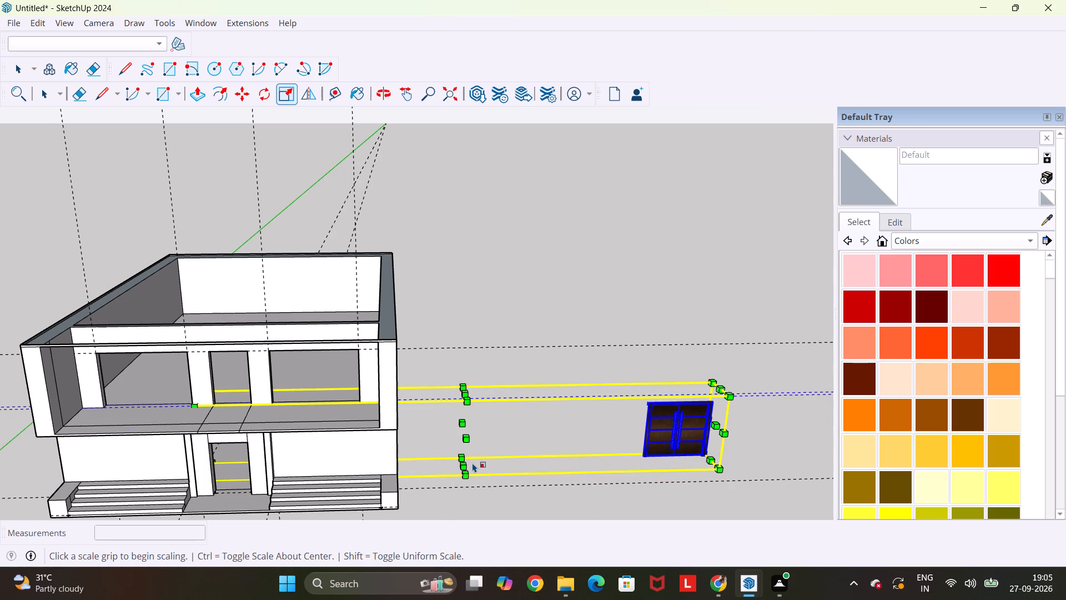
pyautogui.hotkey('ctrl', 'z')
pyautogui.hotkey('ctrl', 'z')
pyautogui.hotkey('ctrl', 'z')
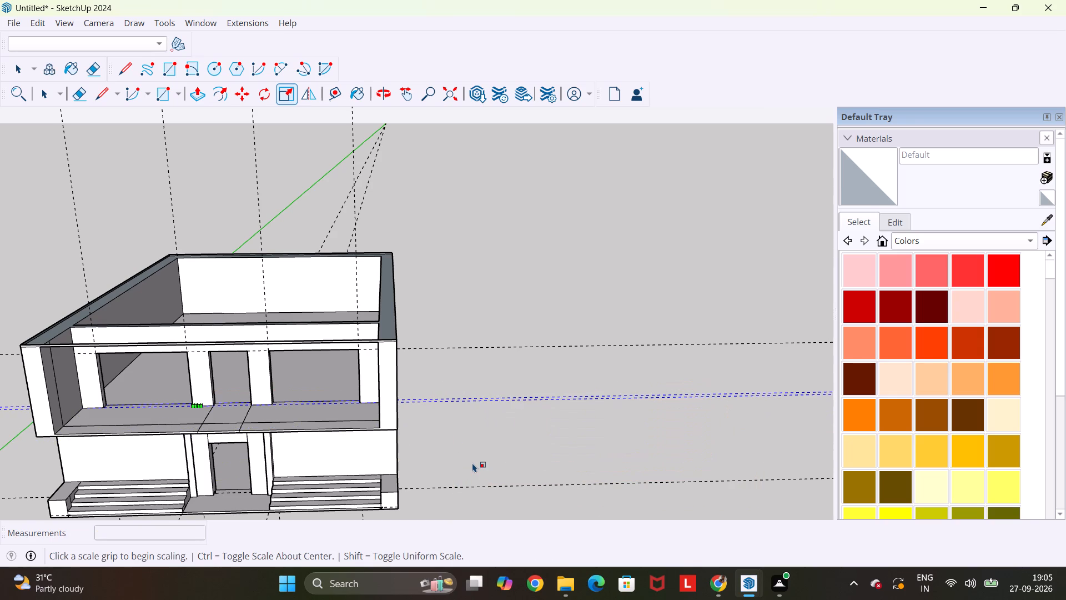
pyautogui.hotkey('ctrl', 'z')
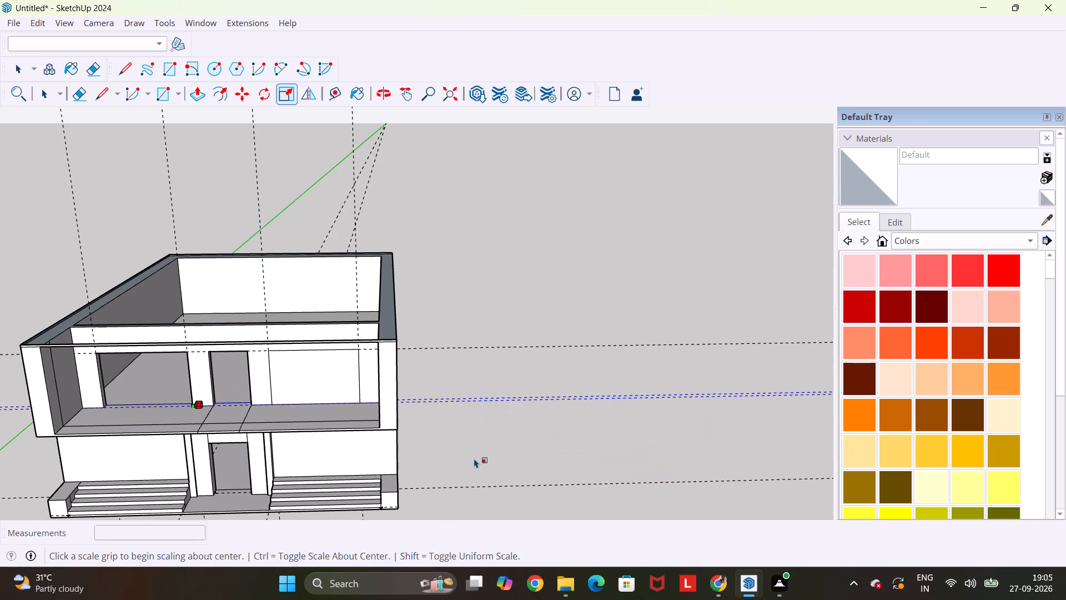
# Redo the cut of the wide upper-floor opening to the right of the doorway.
pyautogui.hotkey('ctrl', 'y')
# Paste the copied double door again, placing it on open ground beside the building, and select it.
pyautogui.hotkey('ctrl', 'v')
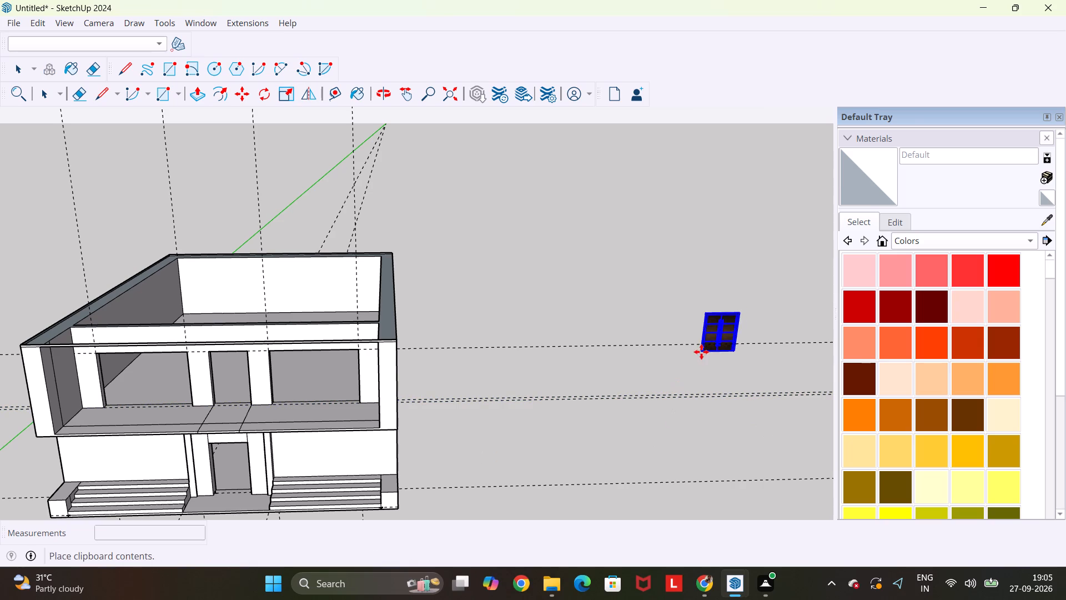
pyautogui.click(672, 335)
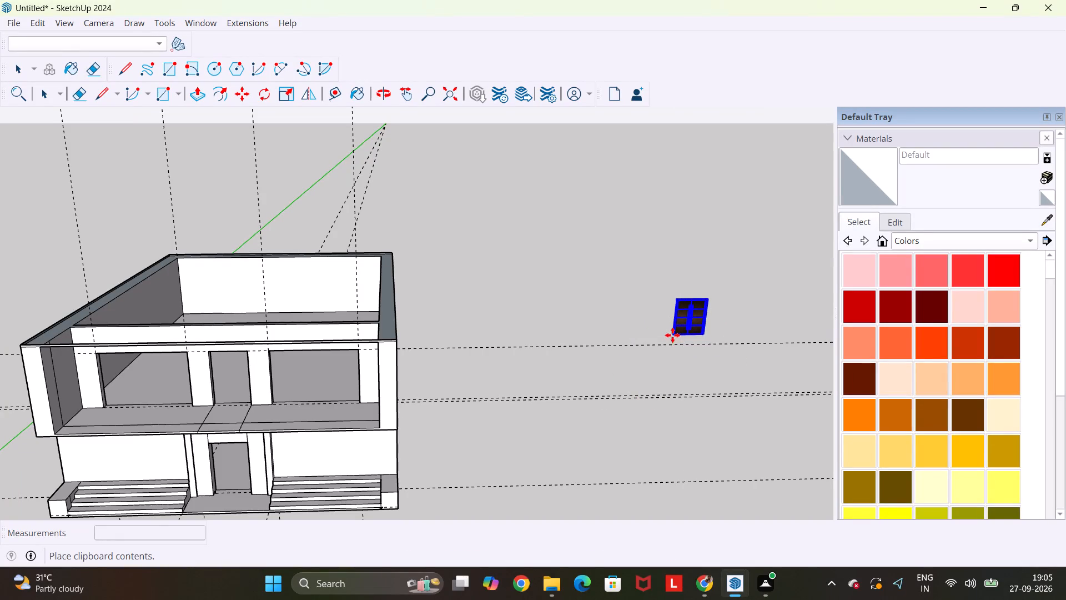
pyautogui.scroll(15, 712, 322)
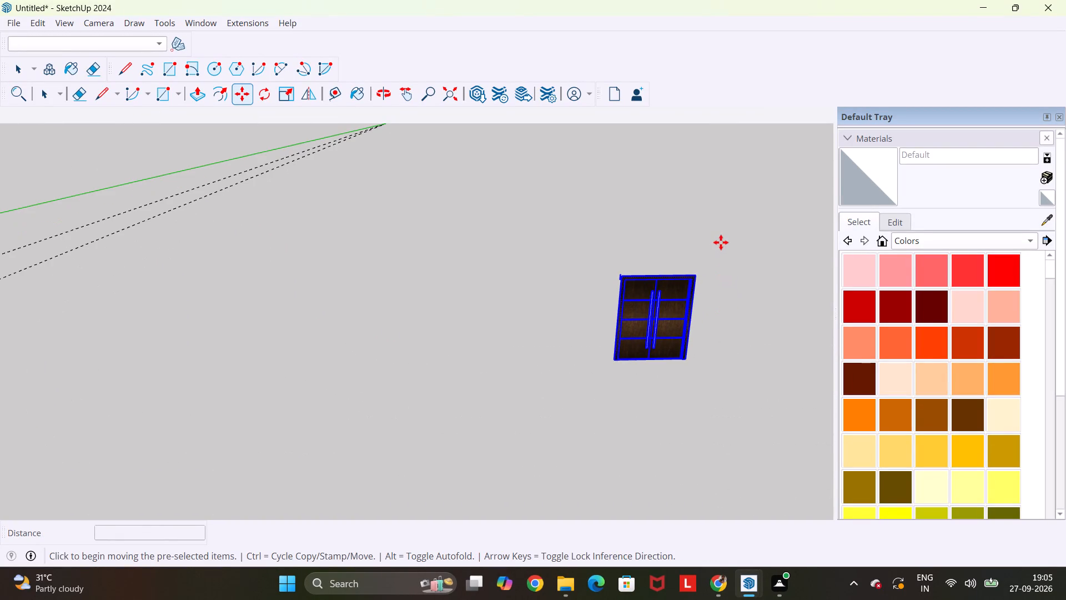
pyautogui.moveTo(721, 242); pyautogui.dragTo(721, 316, button='middle')
pyautogui.press('space')
pyautogui.moveTo(730, 261); pyautogui.dragTo(518, 396)
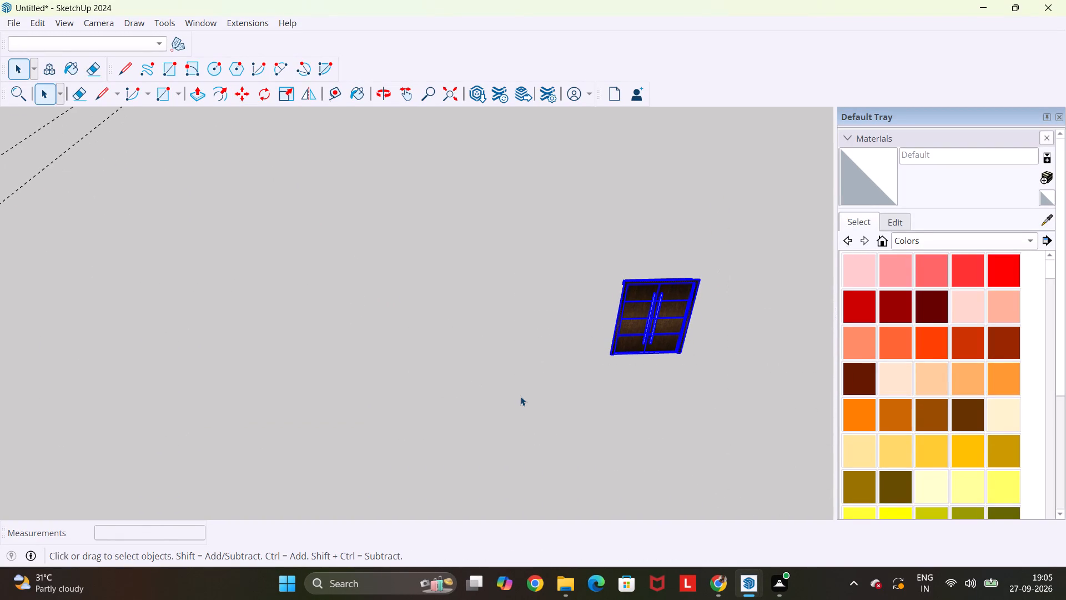
# Scale the pasted double door down to just under about 0.87 along blue and 0.63 along red.
pyautogui.press('s')
pyautogui.scroll(5, 612, 315)
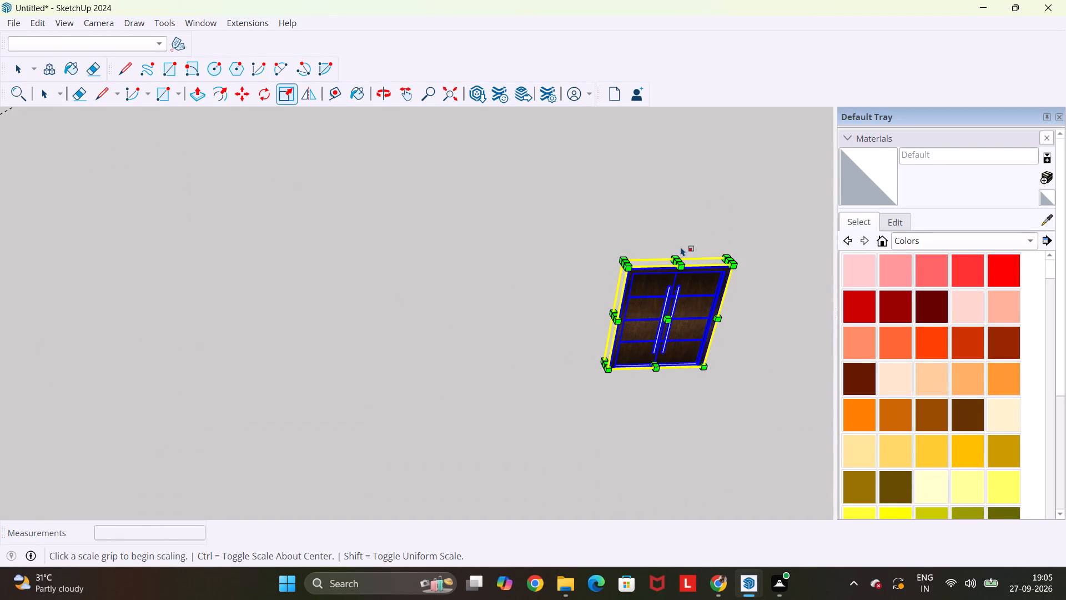
pyautogui.scroll(5, 681, 247)
pyautogui.click(679, 266)
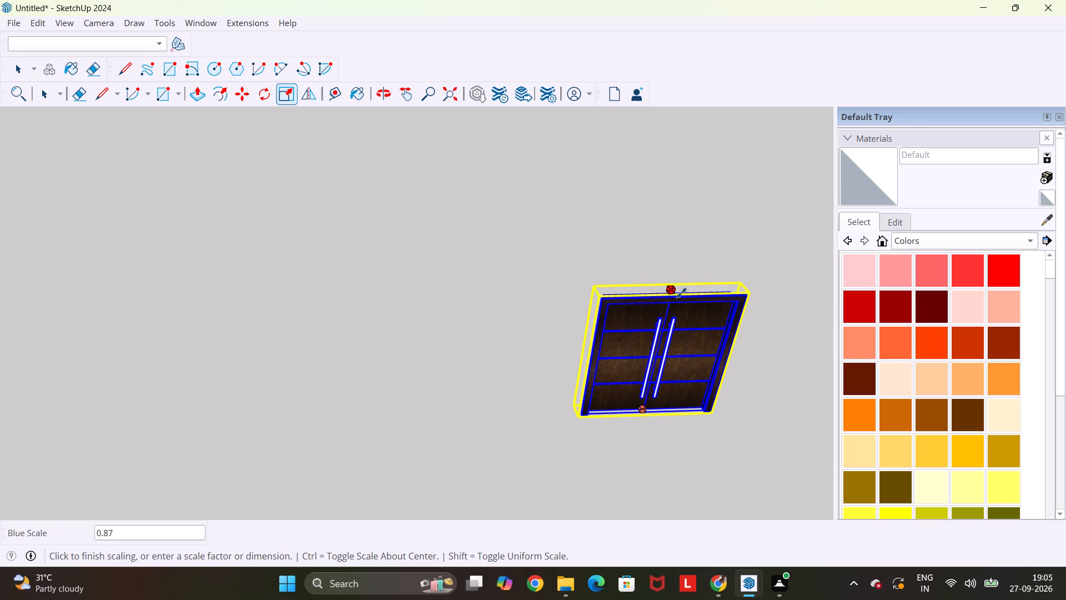
pyautogui.click(681, 302)
pyautogui.click(581, 358)
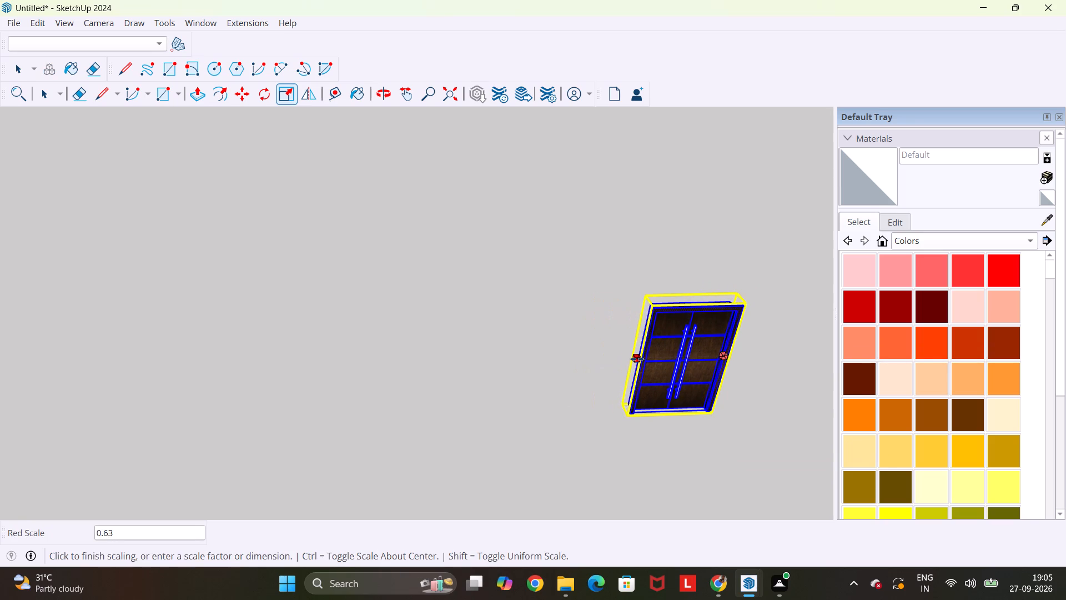
pyautogui.click(646, 359)
# Move the double door by its bottom-left corner onto the bottom-left corner of the ground-floor entrance opening.
pyautogui.press('m')
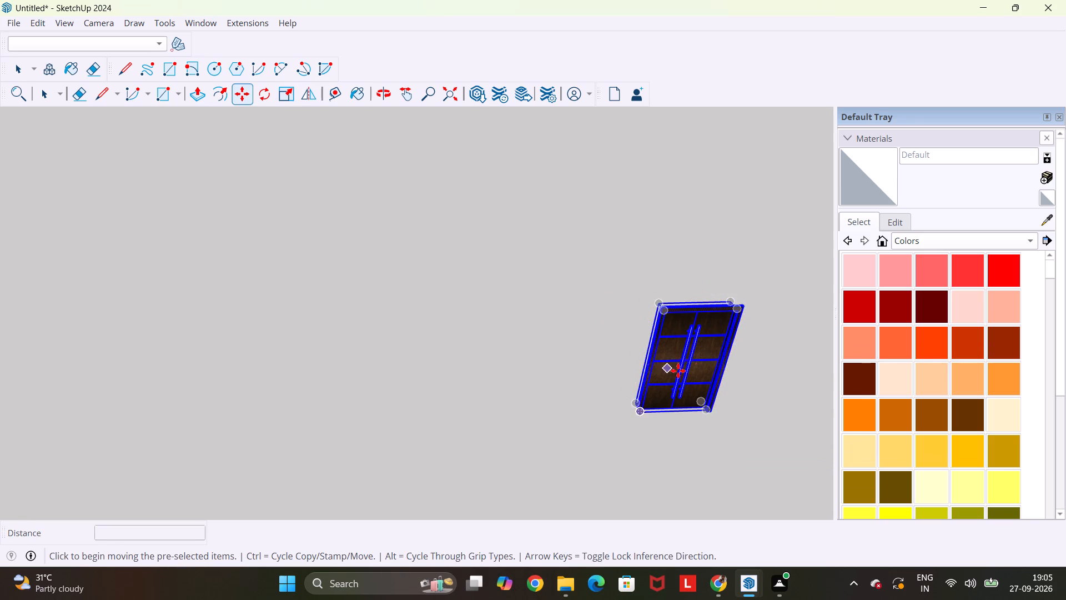
pyautogui.scroll(5, 718, 371)
pyautogui.scroll(4, 596, 437)
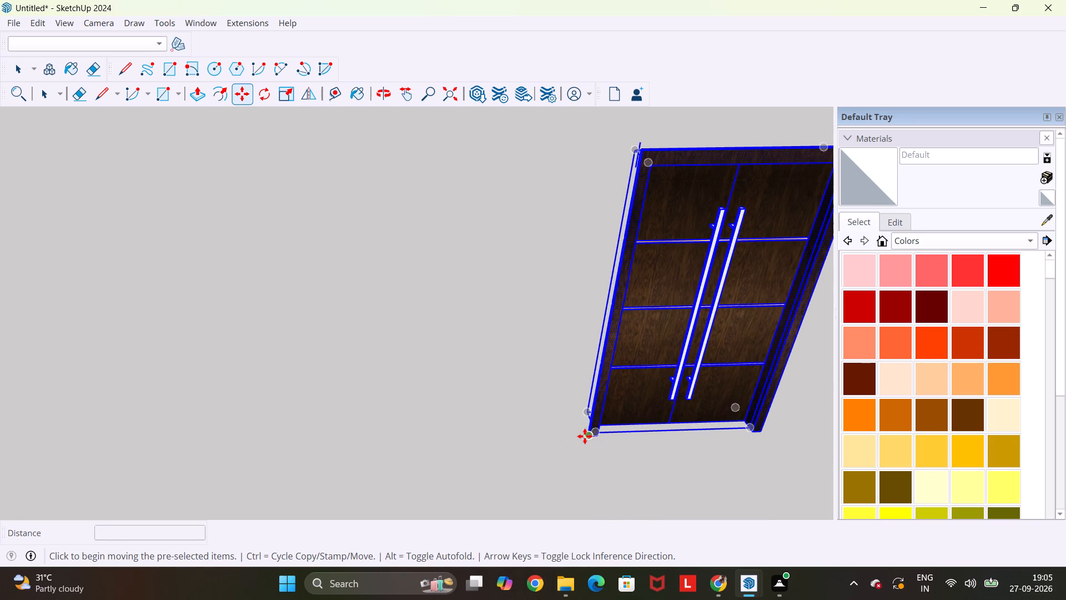
pyautogui.scroll(10, 585, 436)
pyautogui.click(586, 436)
pyautogui.scroll(-4, 587, 434)
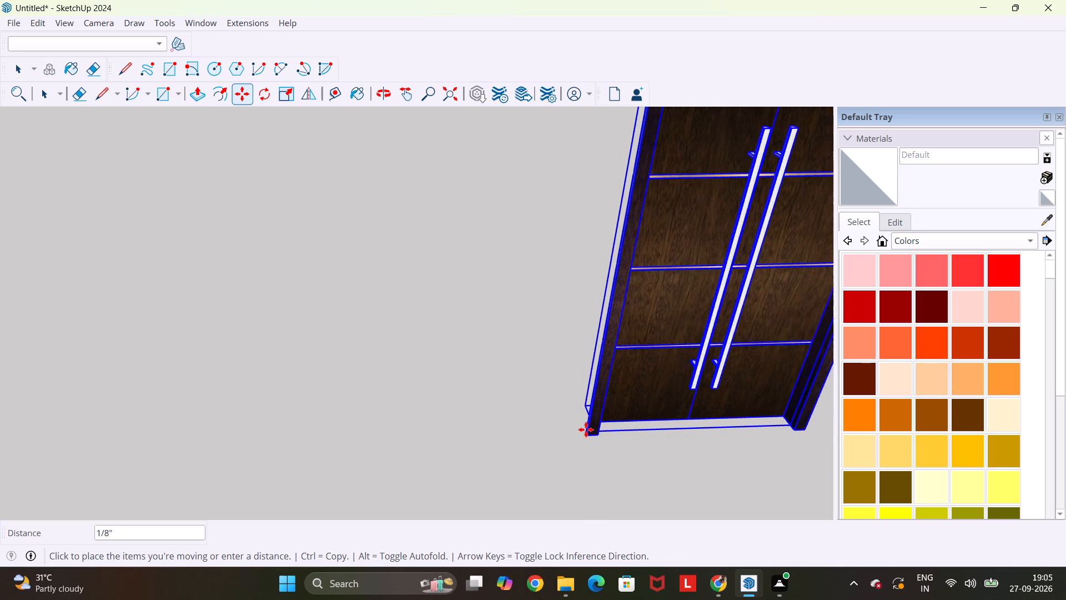
pyautogui.scroll(-20, 586, 429)
pyautogui.scroll(-19, 586, 429)
pyautogui.scroll(-7, 582, 429)
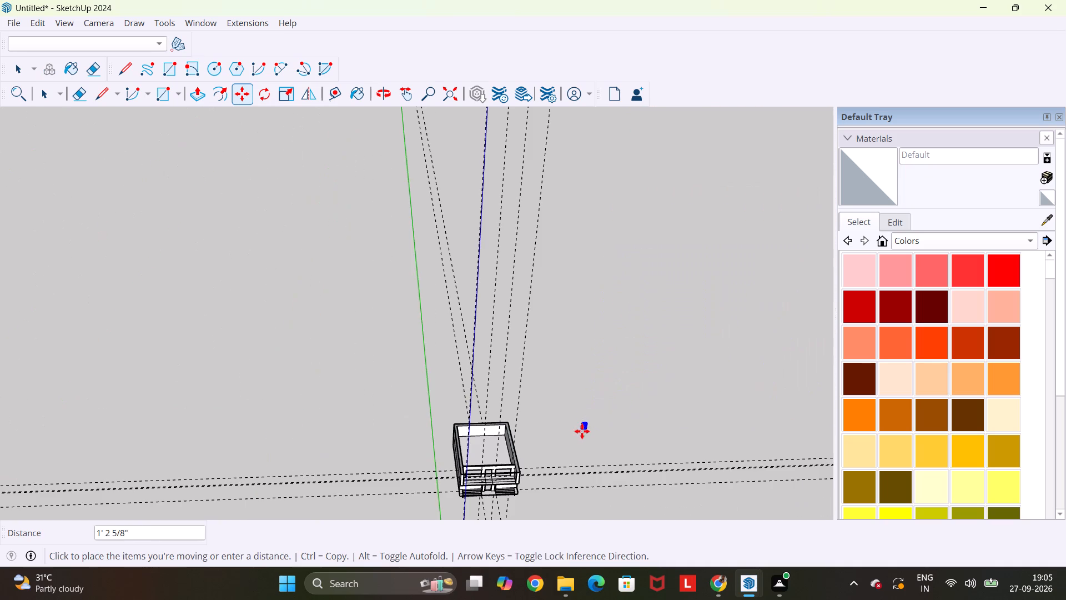
pyautogui.scroll(17, 510, 494)
pyautogui.moveTo(457, 487); pyautogui.dragTo(471, 406, button='middle')
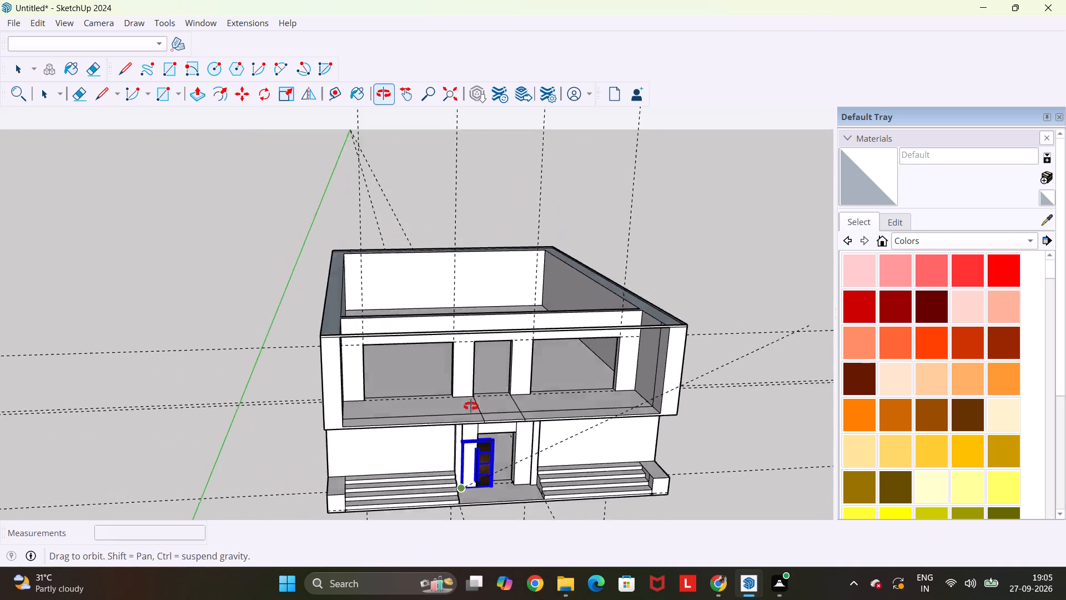
pyautogui.moveTo(471, 406); pyautogui.dragTo(471, 388, button='middle')
pyautogui.scroll(12, 519, 439)
pyautogui.scroll(-8, 491, 462)
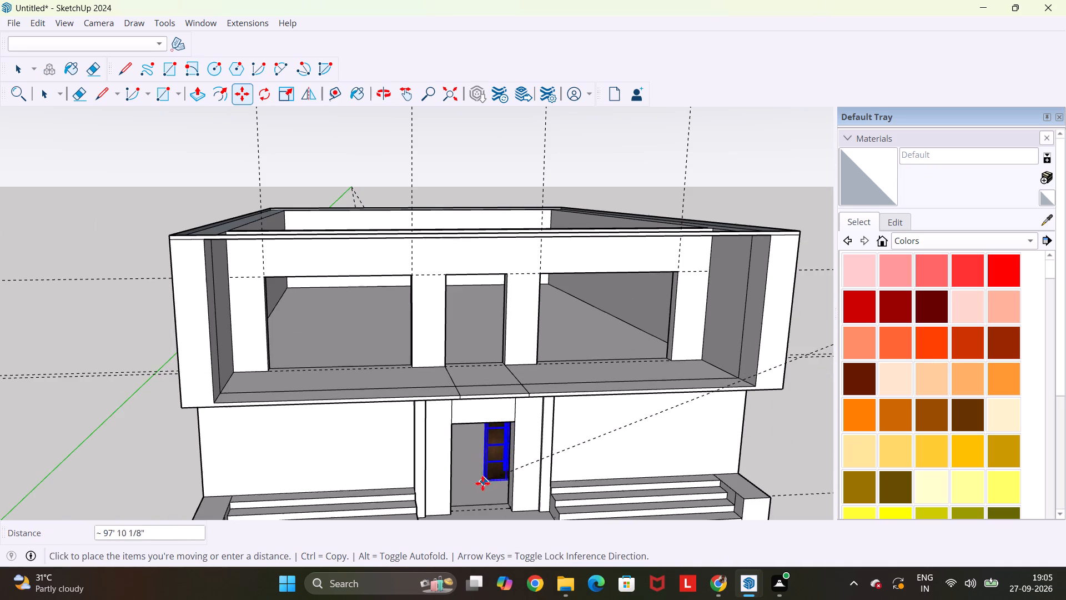
pyautogui.click(452, 515)
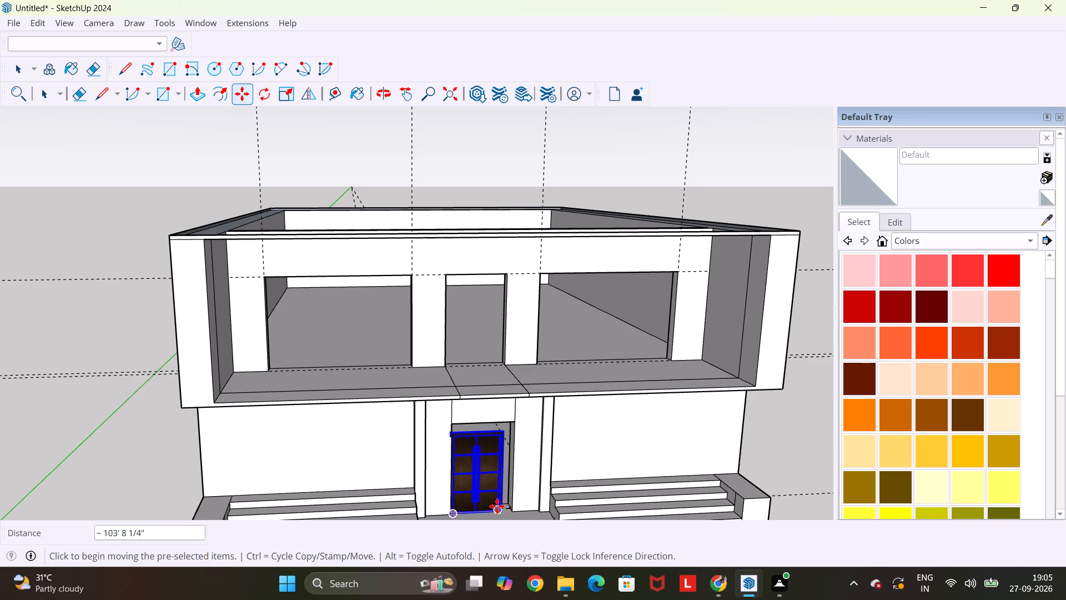
# Scale the entrance door's height by about 1.10 along blue so it reaches the top of the opening.
pyautogui.moveTo(497, 506); pyautogui.dragTo(453, 450, button='middle')
pyautogui.press('s')
pyautogui.moveTo(469, 447); pyautogui.dragTo(473, 466, button='middle')
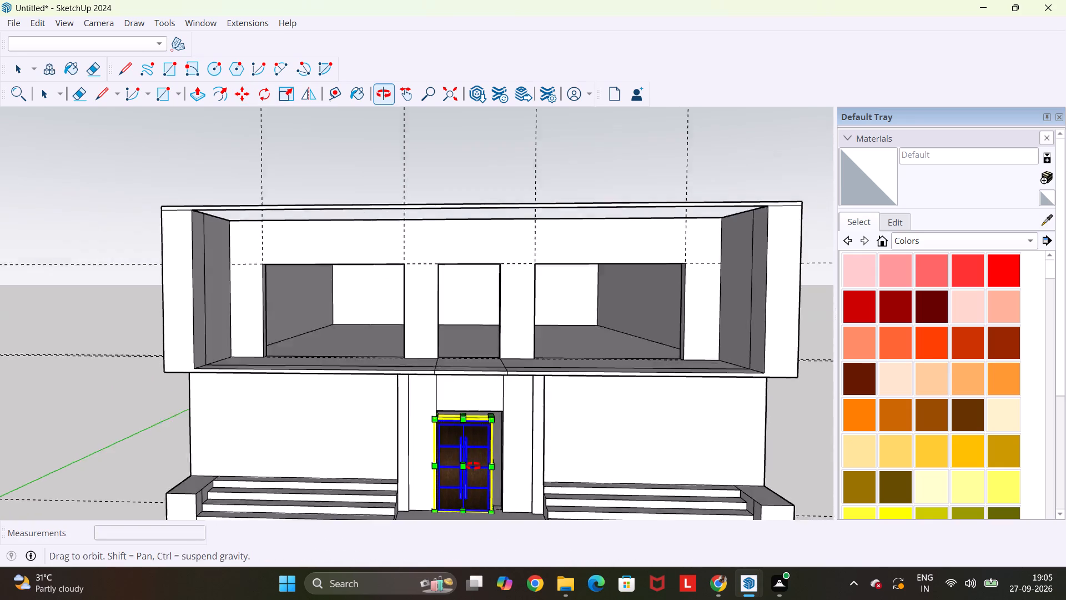
pyautogui.moveTo(473, 466); pyautogui.dragTo(478, 475, button='middle')
pyautogui.scroll(12, 464, 411)
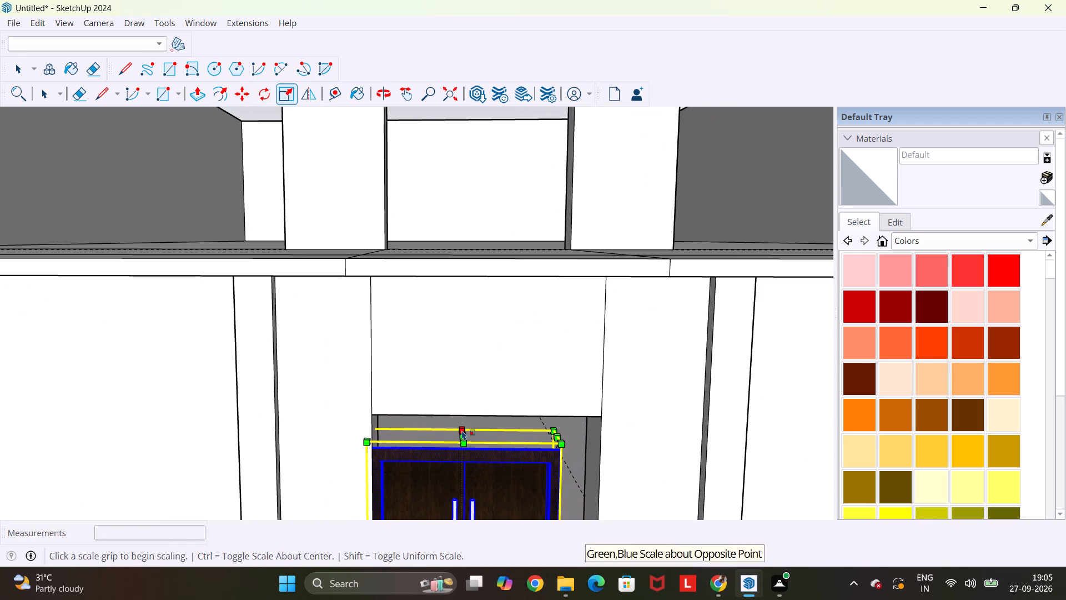
pyautogui.click(462, 434)
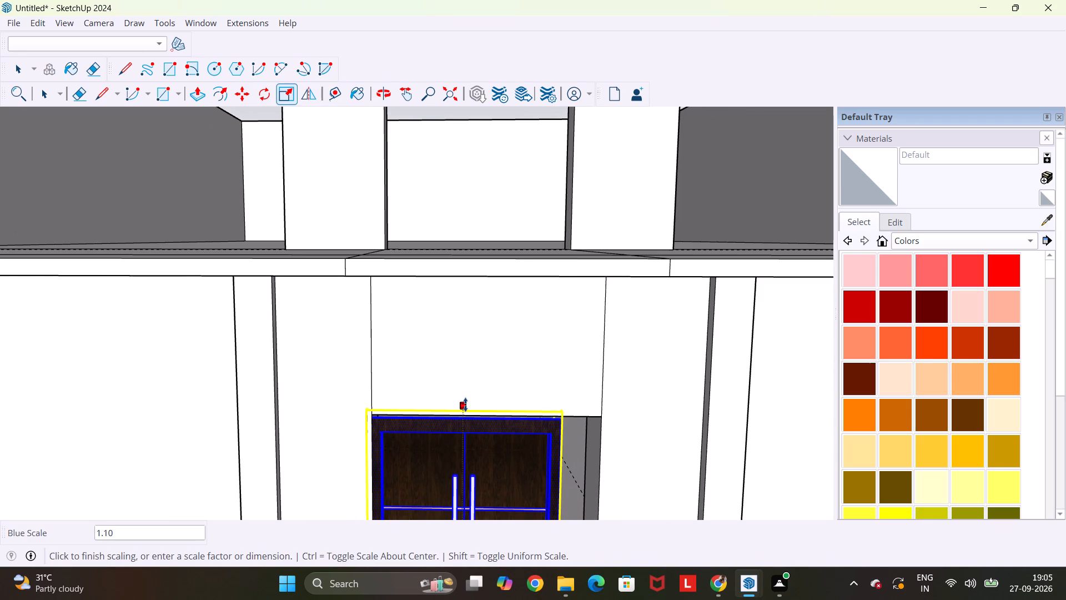
pyautogui.click(465, 404)
# Scale the entrance door's width by about 1.21 along red to meet the right side of the opening.
pyautogui.scroll(-12, 465, 404)
pyautogui.moveTo(519, 477); pyautogui.dragTo(465, 483, button='middle')
pyautogui.scroll(11, 492, 483)
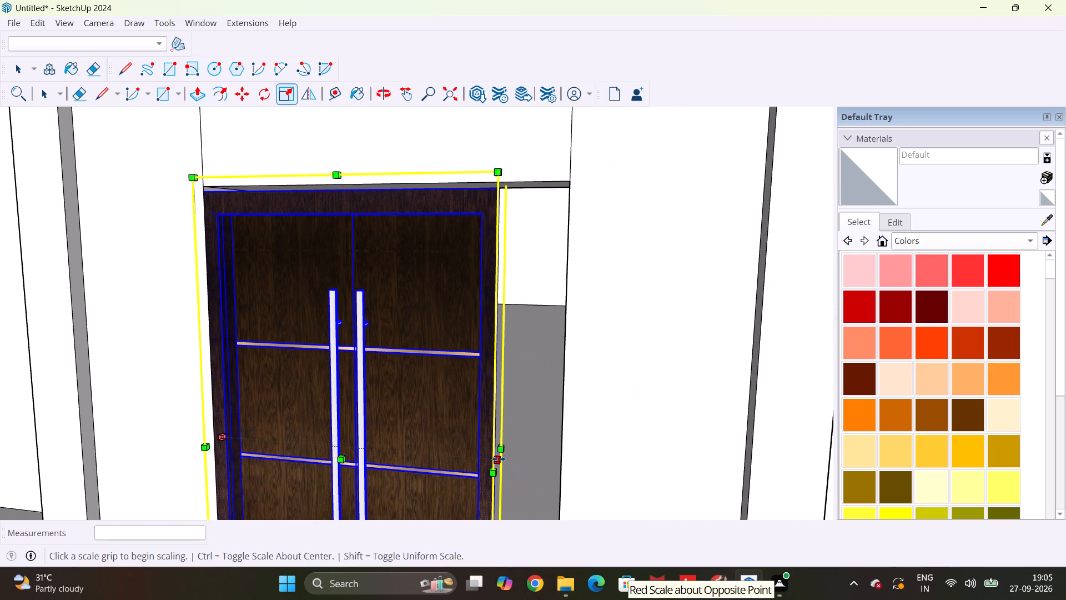
pyautogui.click(499, 459)
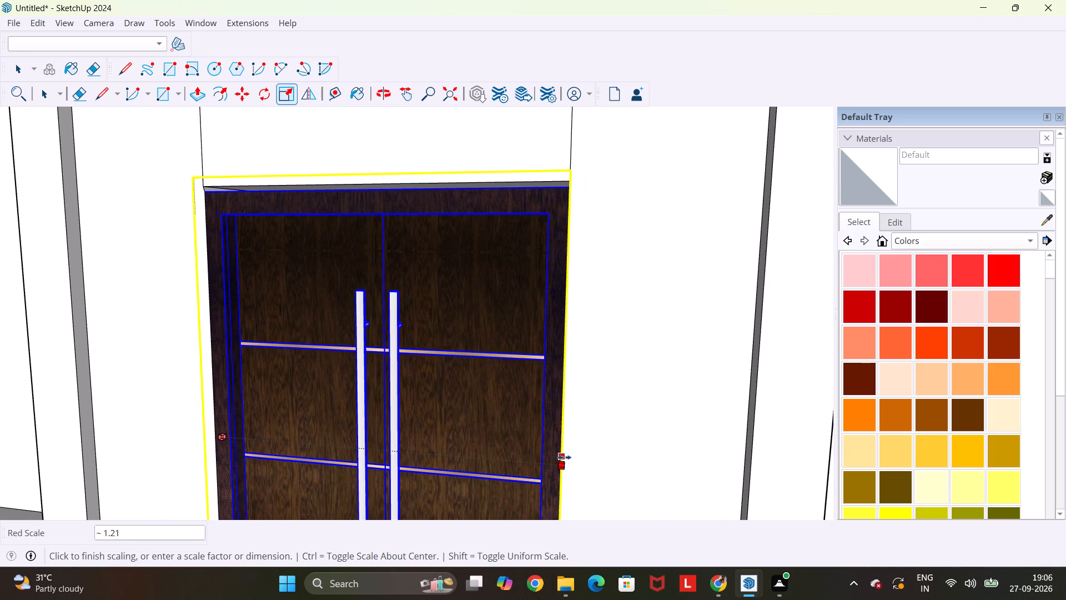
pyautogui.click(564, 457)
pyautogui.scroll(-20, 561, 457)
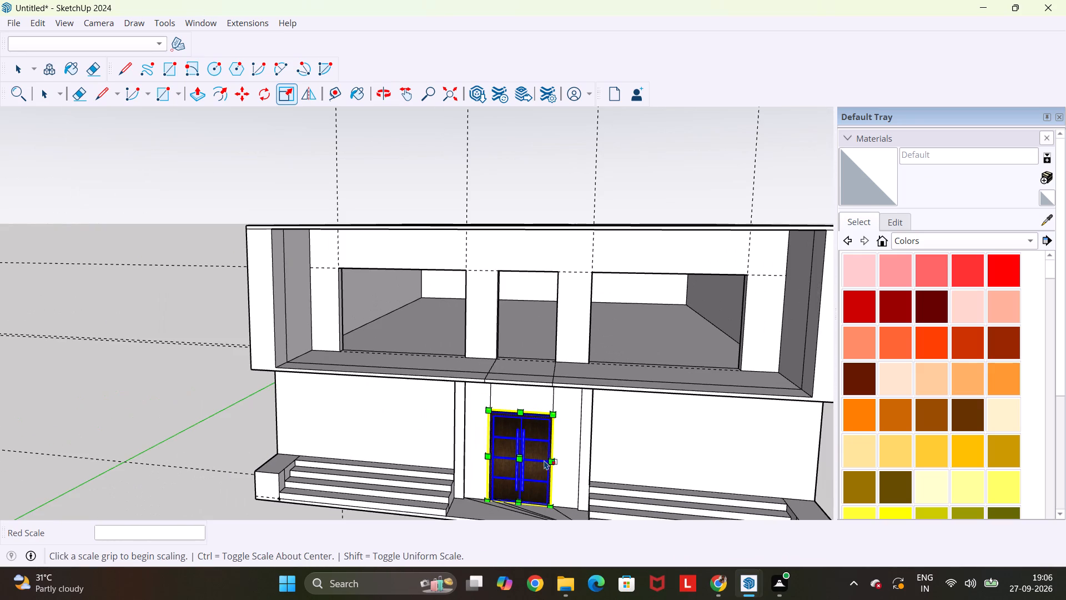
# Copy the fitted entrance door and paste it into the upper-floor doorway, aligned at the bottom-left corner.
pyautogui.hotkey('ctrl', 'c')
pyautogui.hotkey('ctrl', 'v')
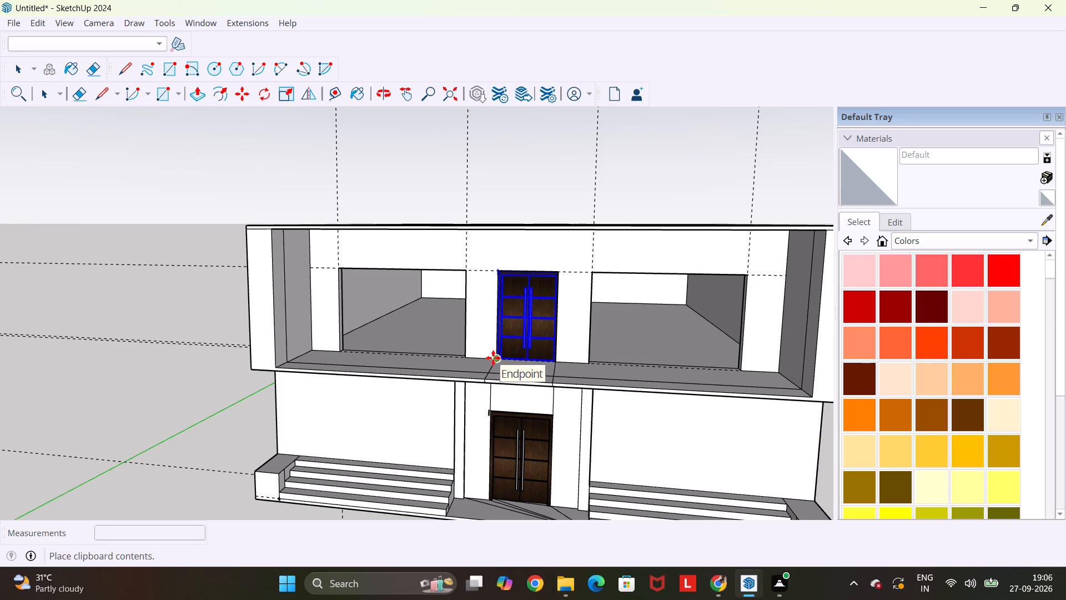
pyautogui.scroll(18, 493, 358)
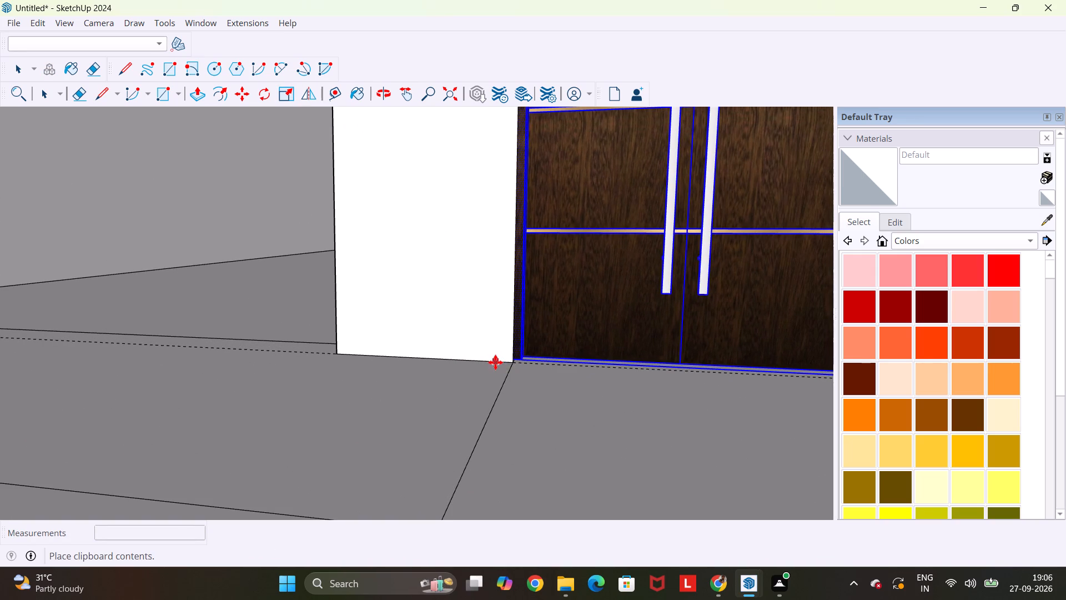
pyautogui.click(495, 363)
pyautogui.scroll(-13, 598, 317)
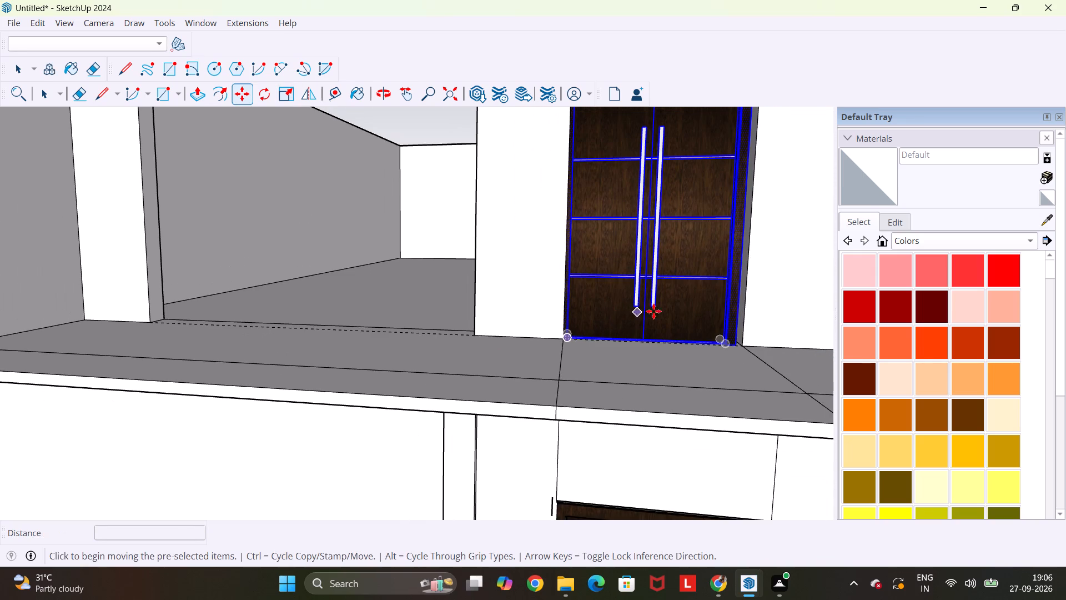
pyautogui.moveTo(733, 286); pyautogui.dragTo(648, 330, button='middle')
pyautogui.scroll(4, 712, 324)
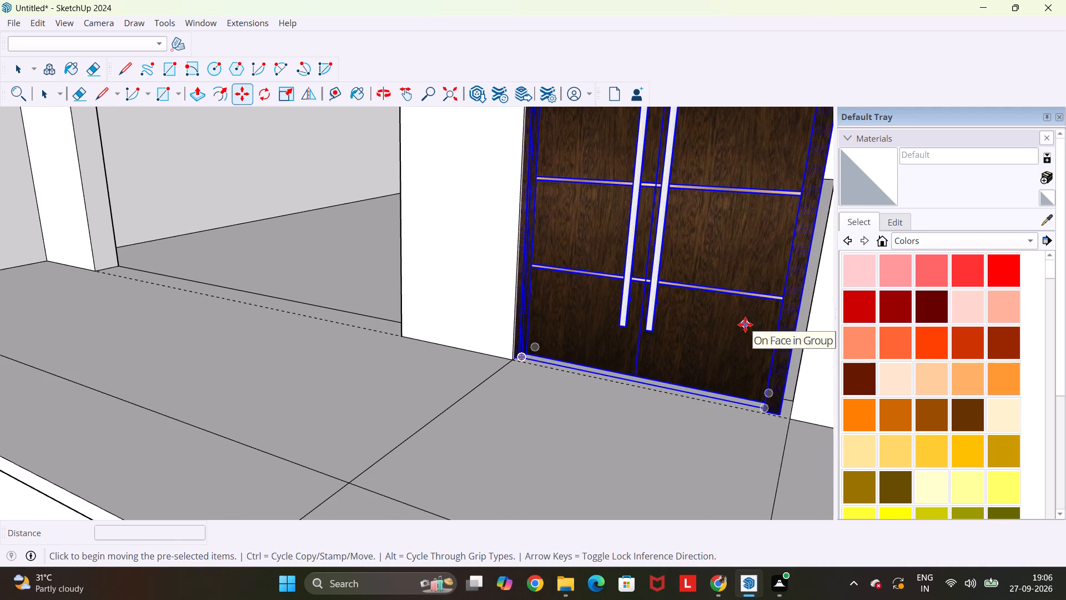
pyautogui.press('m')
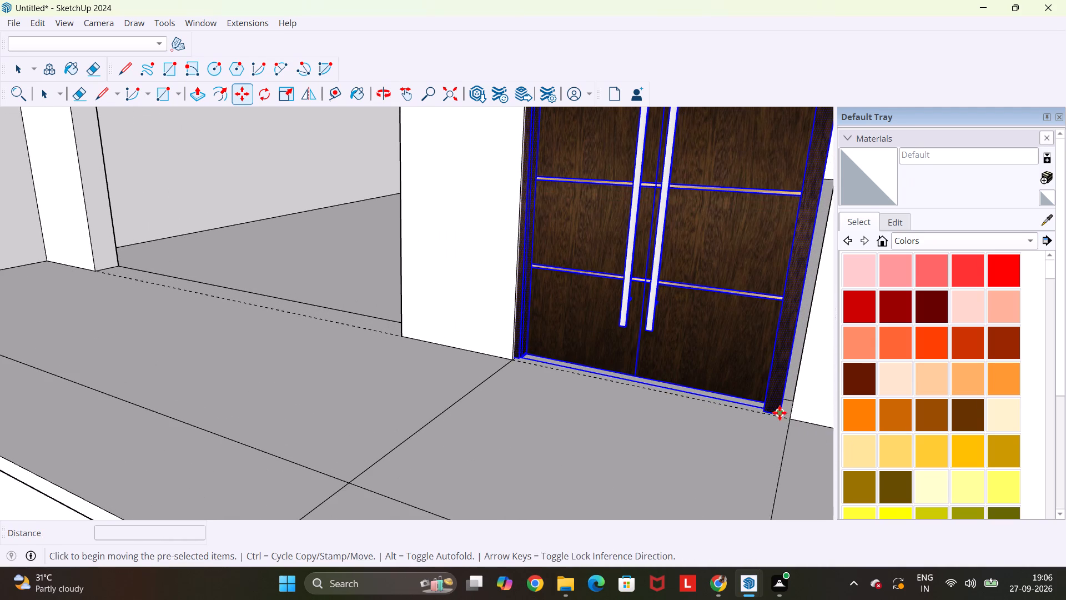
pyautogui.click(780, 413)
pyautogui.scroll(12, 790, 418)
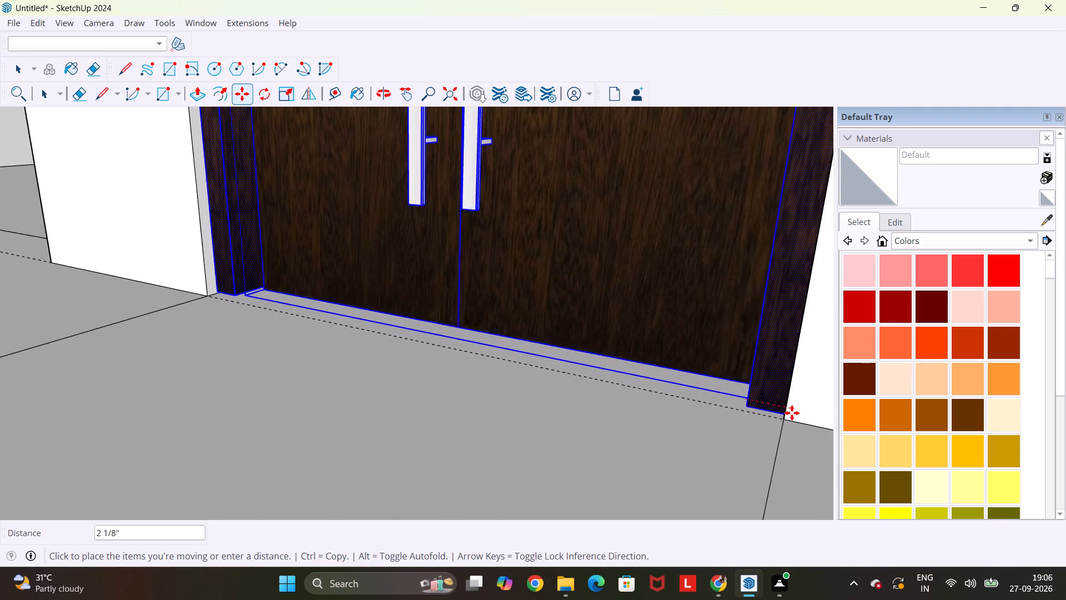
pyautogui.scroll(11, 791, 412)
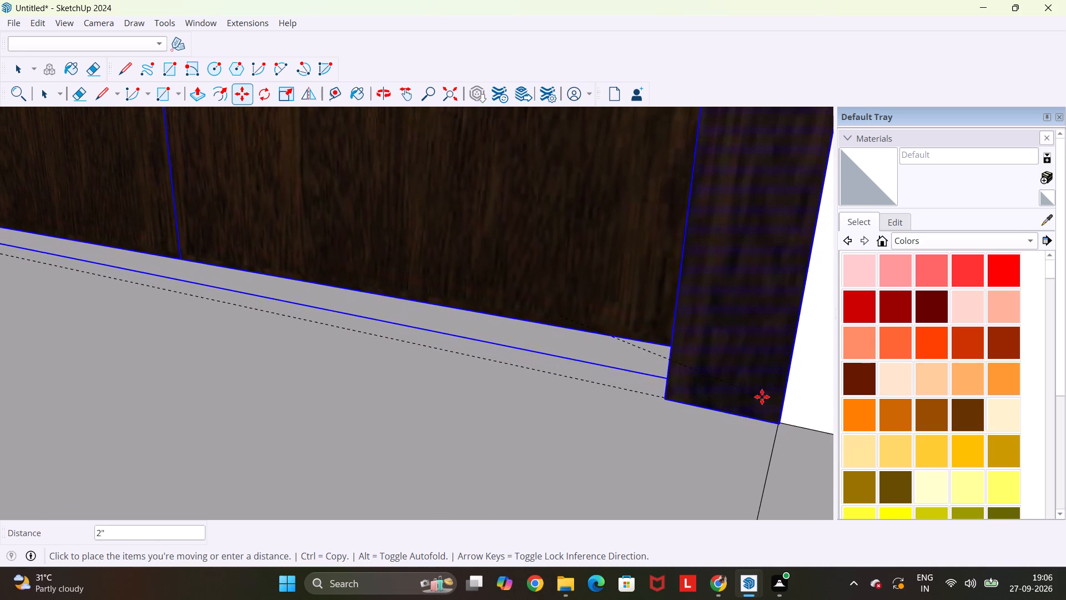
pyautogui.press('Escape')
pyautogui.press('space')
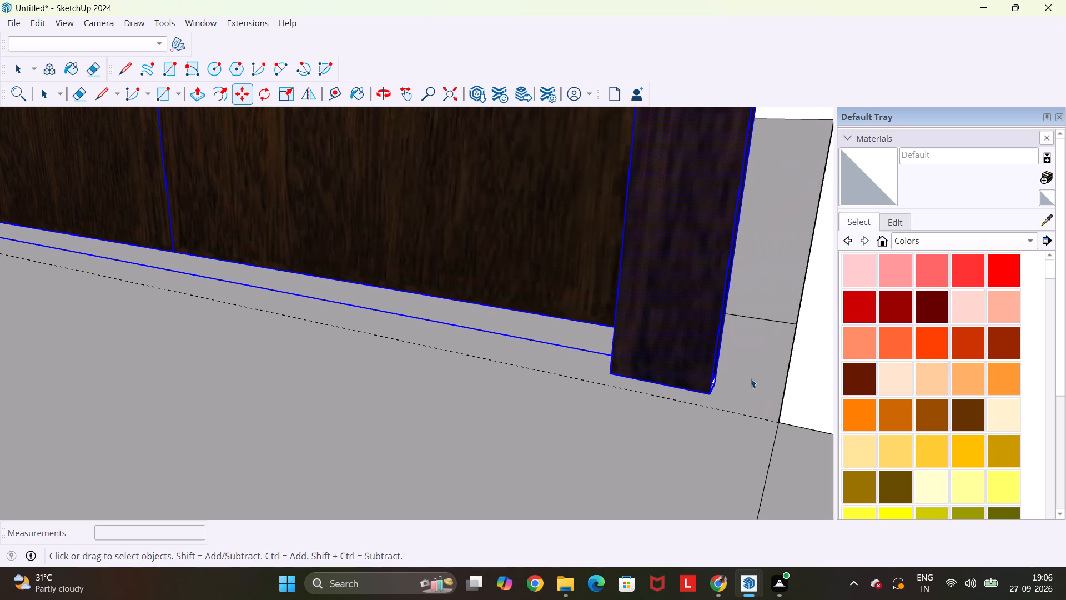
# Move the upper door by its bottom-right front corner onto the bottom-right corner of the doorway.
pyautogui.moveTo(734, 388); pyautogui.dragTo(641, 385, button='middle')
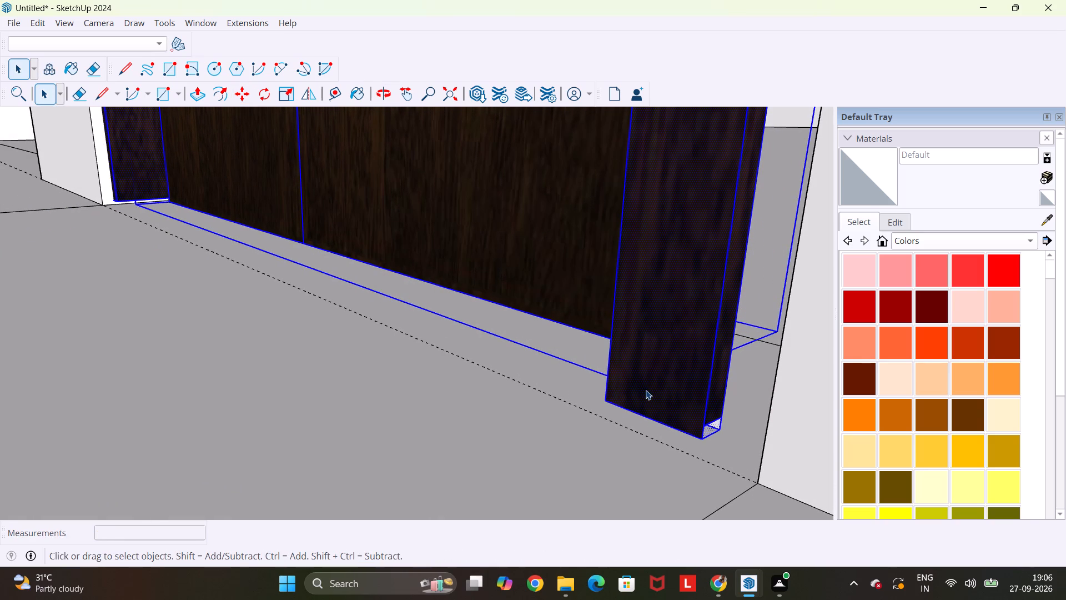
pyautogui.press('m')
pyautogui.click(705, 438)
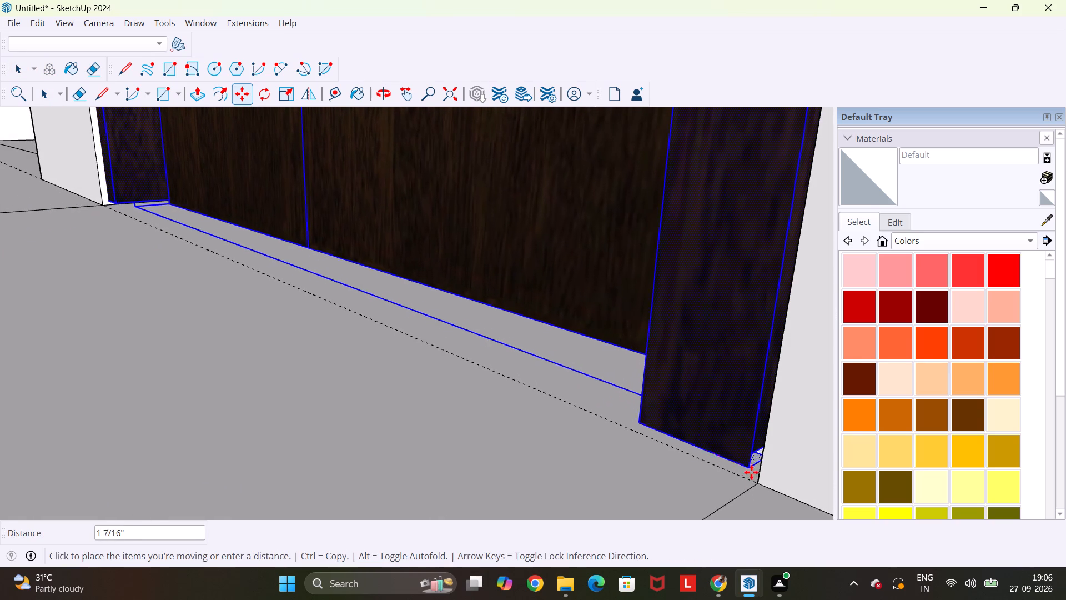
pyautogui.click(758, 484)
pyautogui.scroll(-20, 615, 392)
pyautogui.scroll(-2, 615, 392)
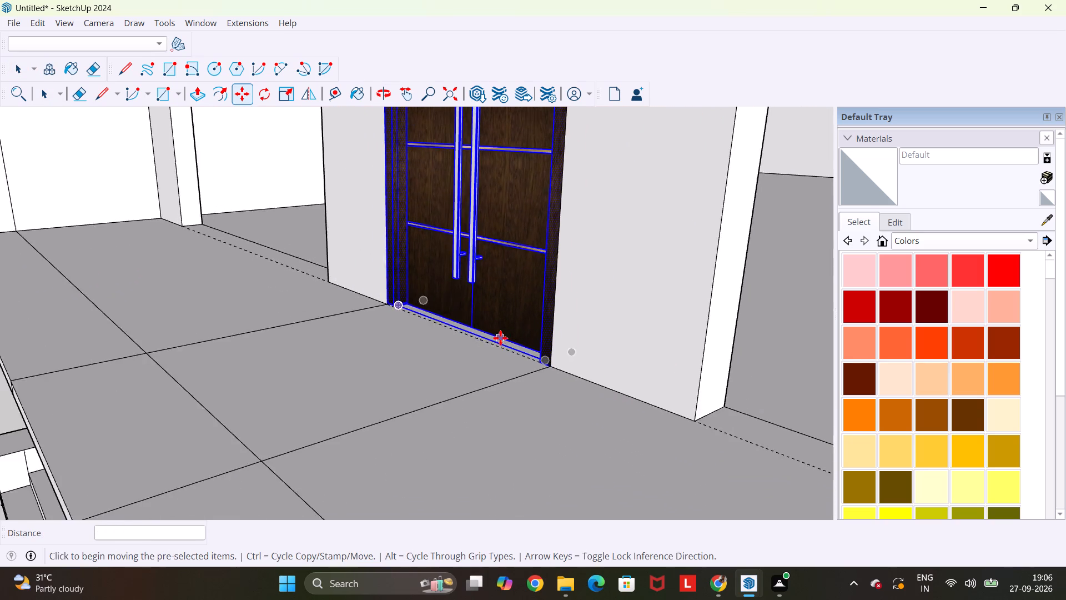
pyautogui.scroll(-11, 500, 338)
# Scale the upper-floor door's height along blue so its top edge meets the top of the doorway.
pyautogui.moveTo(463, 228); pyautogui.dragTo(622, 243, button='middle')
pyautogui.scroll(10, 608, 238)
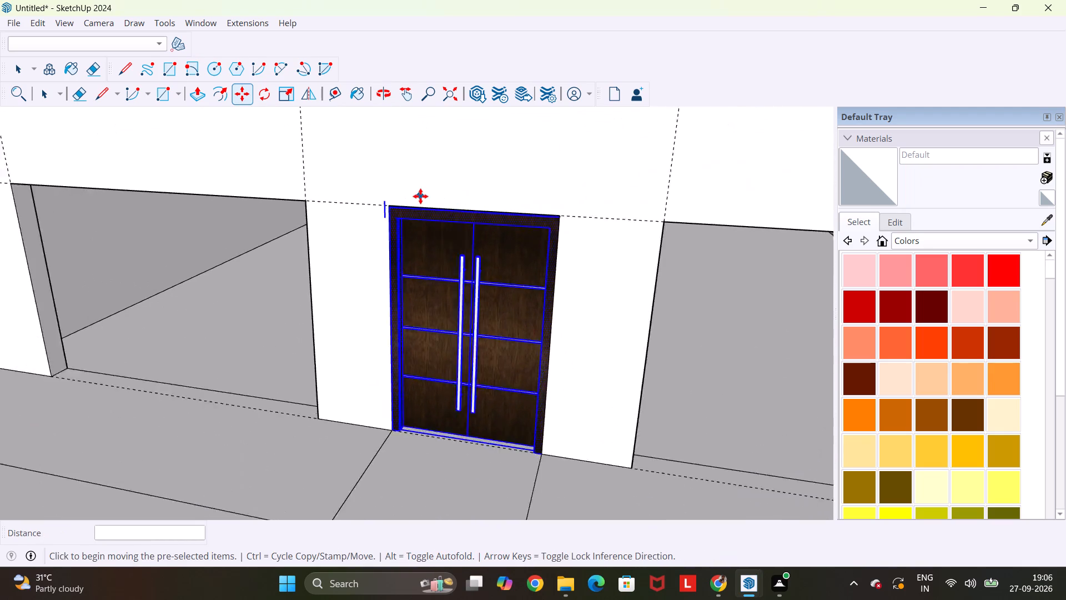
pyautogui.scroll(8, 420, 196)
pyautogui.press('Escape')
pyautogui.press('space')
pyautogui.scroll(-7, 421, 196)
pyautogui.scroll(2, 420, 205)
pyautogui.moveTo(419, 201); pyautogui.dragTo(403, 159, button='middle')
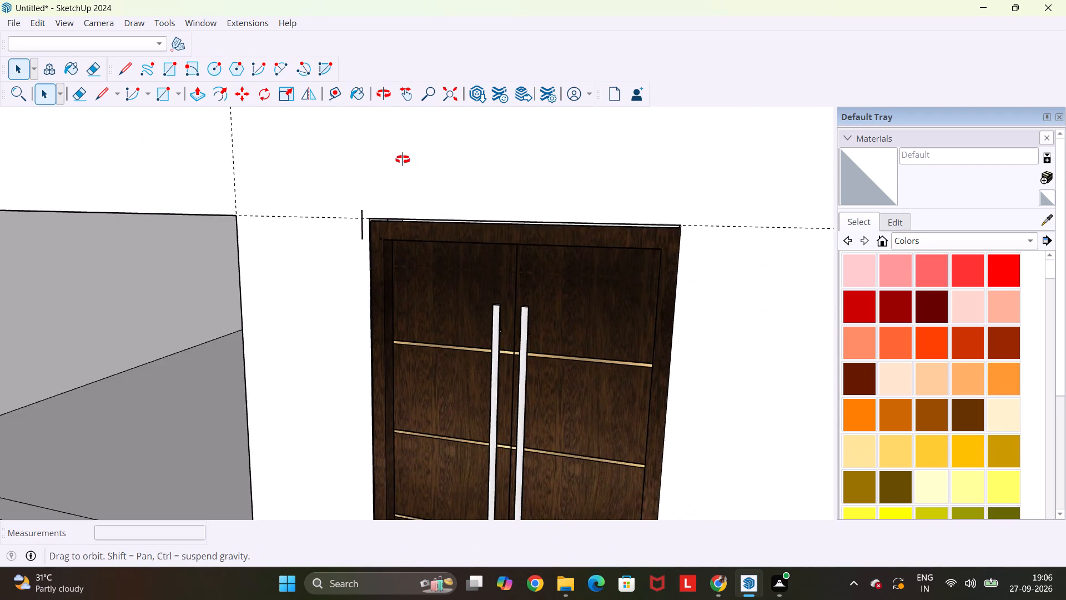
pyautogui.moveTo(403, 159); pyautogui.dragTo(398, 120, button='middle')
pyautogui.scroll(11, 466, 223)
pyautogui.click(445, 261)
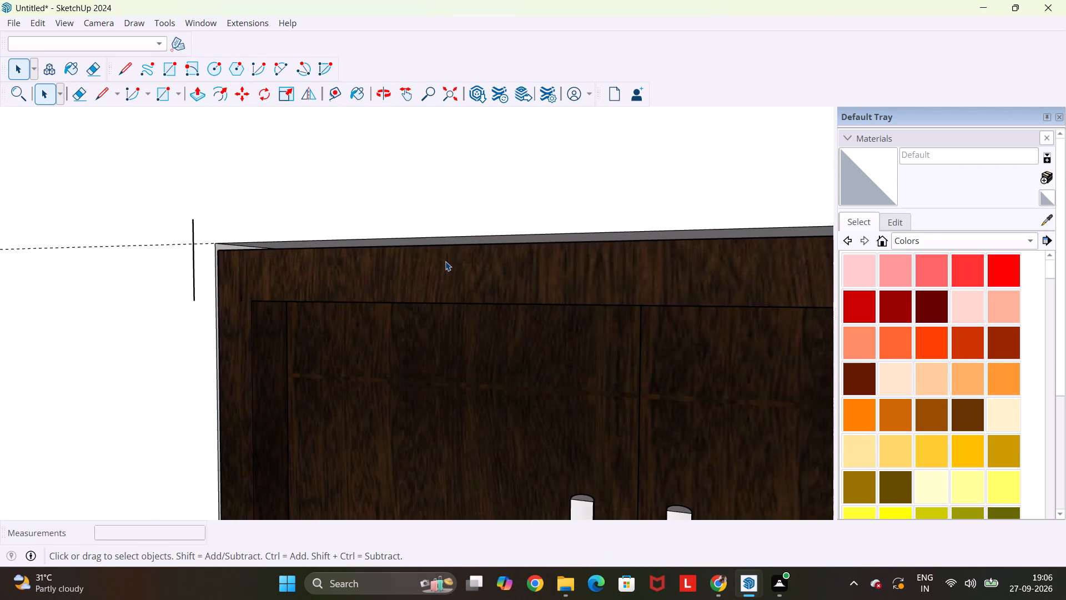
pyautogui.scroll(-5, 445, 261)
pyautogui.moveTo(491, 252); pyautogui.dragTo(520, 264, button='middle')
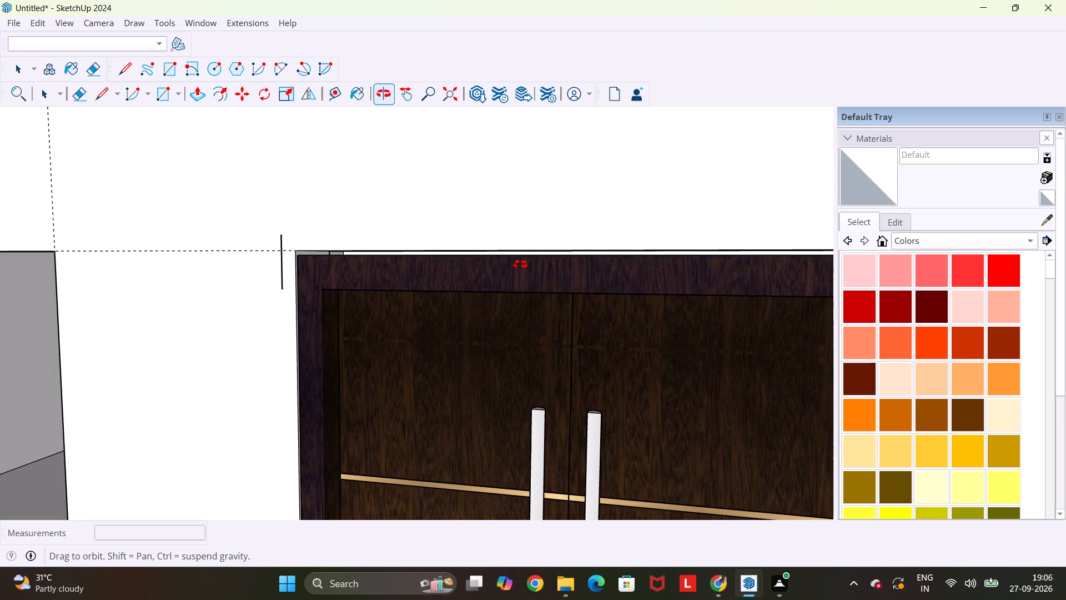
pyautogui.moveTo(520, 264); pyautogui.dragTo(520, 264, button='middle')
pyautogui.press('s')
pyautogui.moveTo(582, 251); pyautogui.dragTo(579, 279, button='middle')
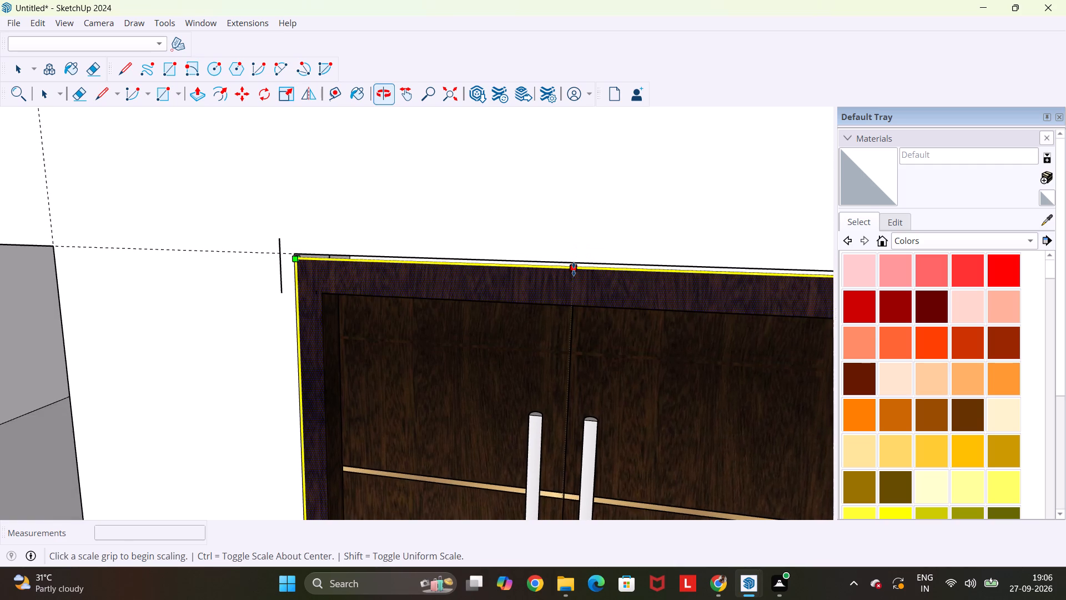
pyautogui.scroll(1, 574, 269)
pyautogui.click(573, 268)
pyautogui.click(576, 253)
pyautogui.press('Escape')
pyautogui.press('space')
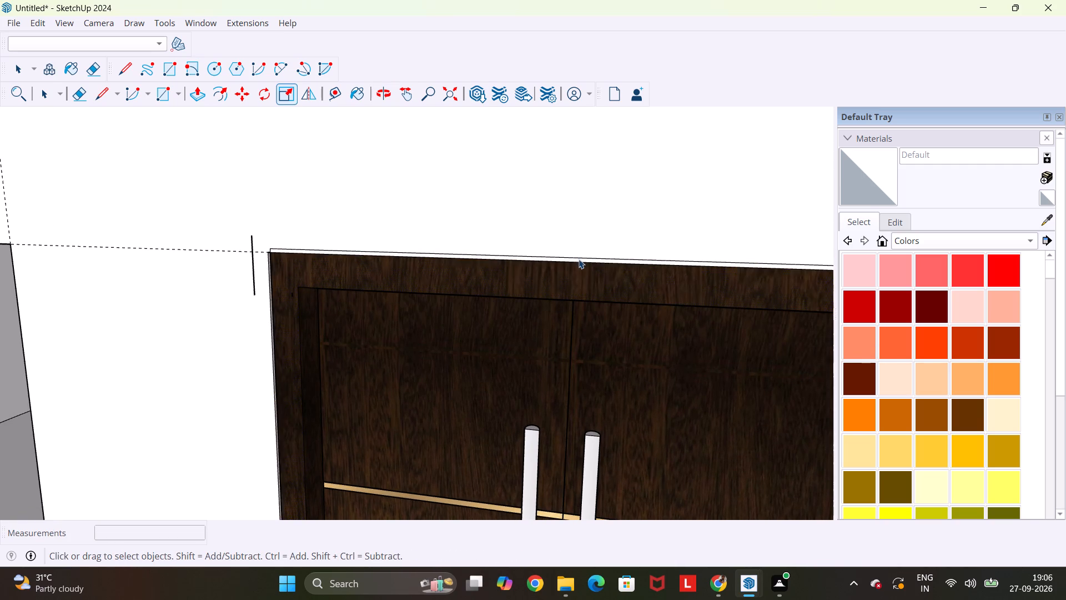
# Examine the top of the entrance door and the fit of both doors in the building front.
pyautogui.scroll(-5, 579, 267)
pyautogui.scroll(-20, 579, 273)
pyautogui.scroll(-6, 579, 273)
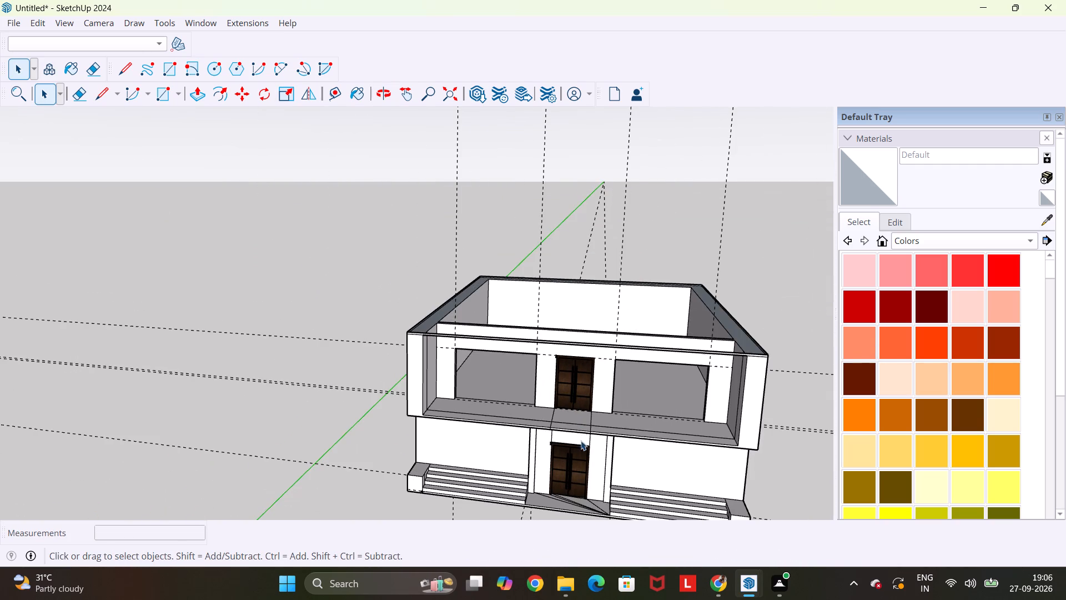
pyautogui.moveTo(581, 444); pyautogui.dragTo(616, 386, button='middle')
pyautogui.scroll(19, 599, 438)
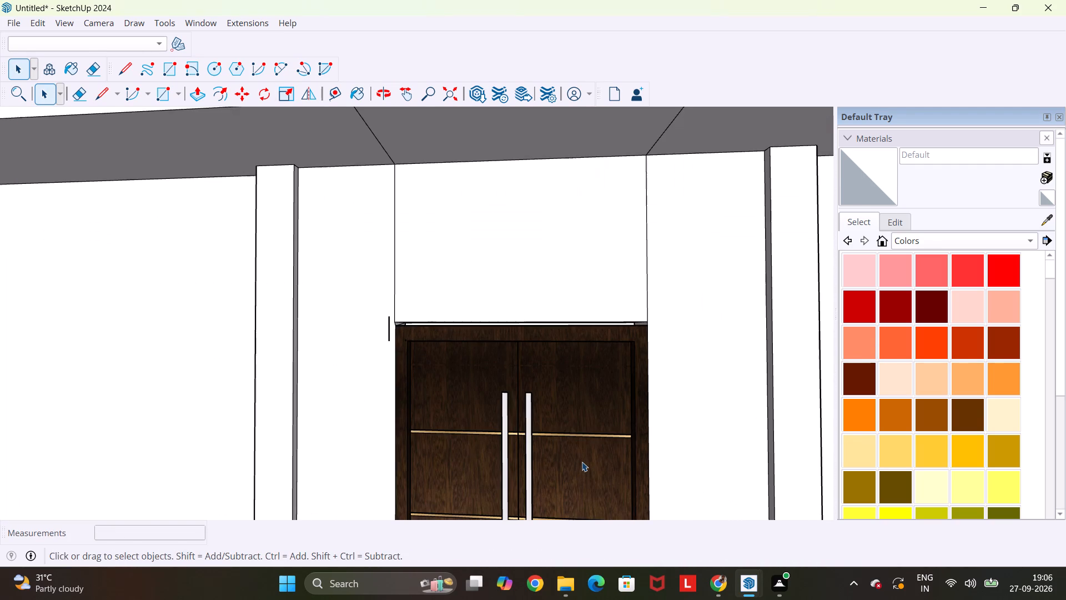
pyautogui.press('Escape')
pyautogui.press('space')
pyautogui.scroll(-20, 581, 462)
pyautogui.scroll(-2, 581, 462)
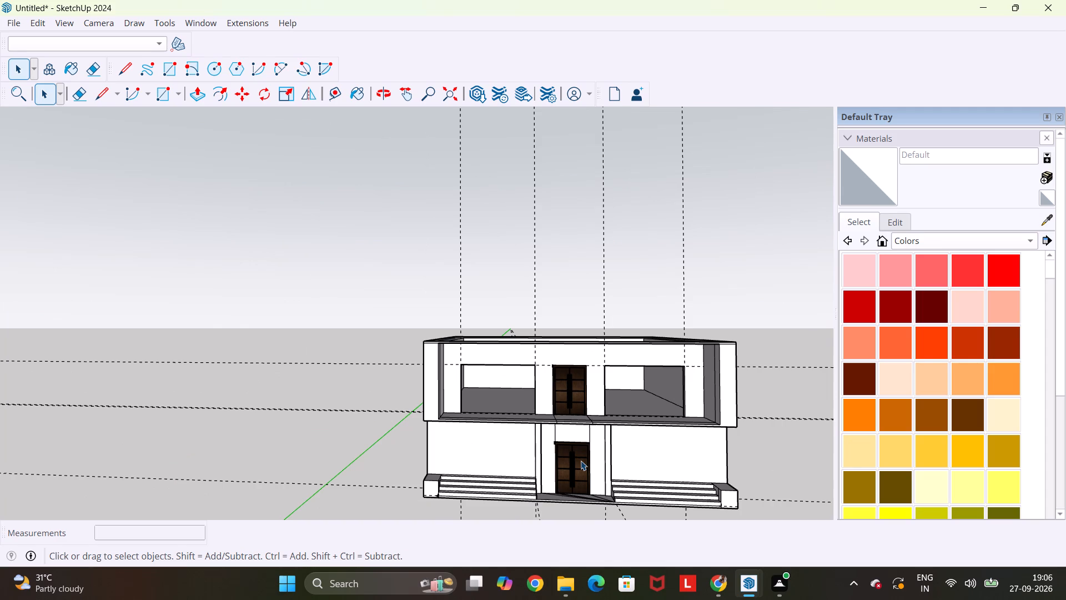
pyautogui.press('Escape')
pyautogui.press('space')
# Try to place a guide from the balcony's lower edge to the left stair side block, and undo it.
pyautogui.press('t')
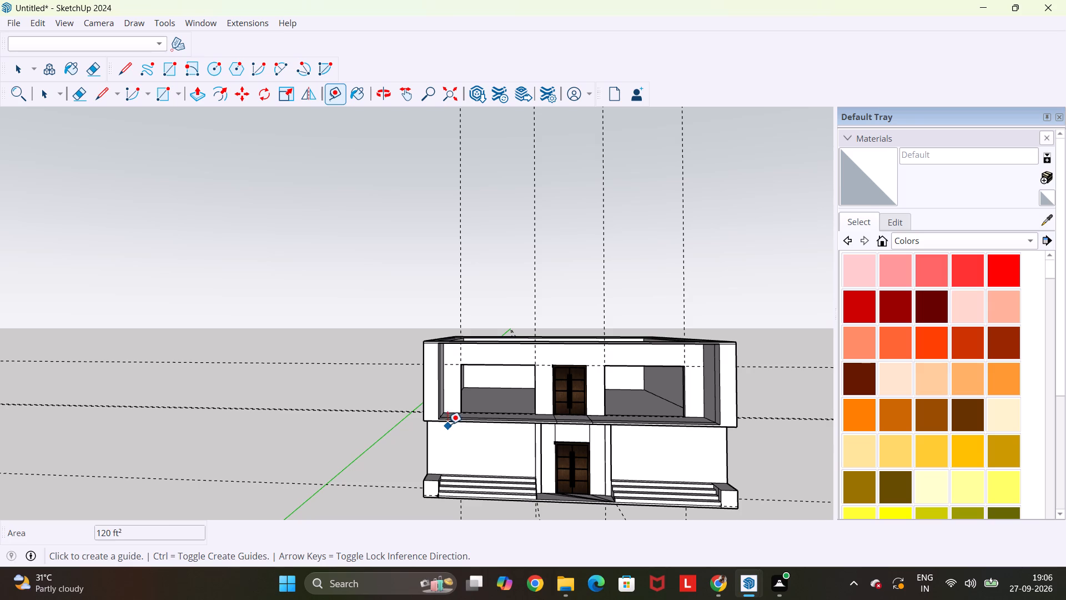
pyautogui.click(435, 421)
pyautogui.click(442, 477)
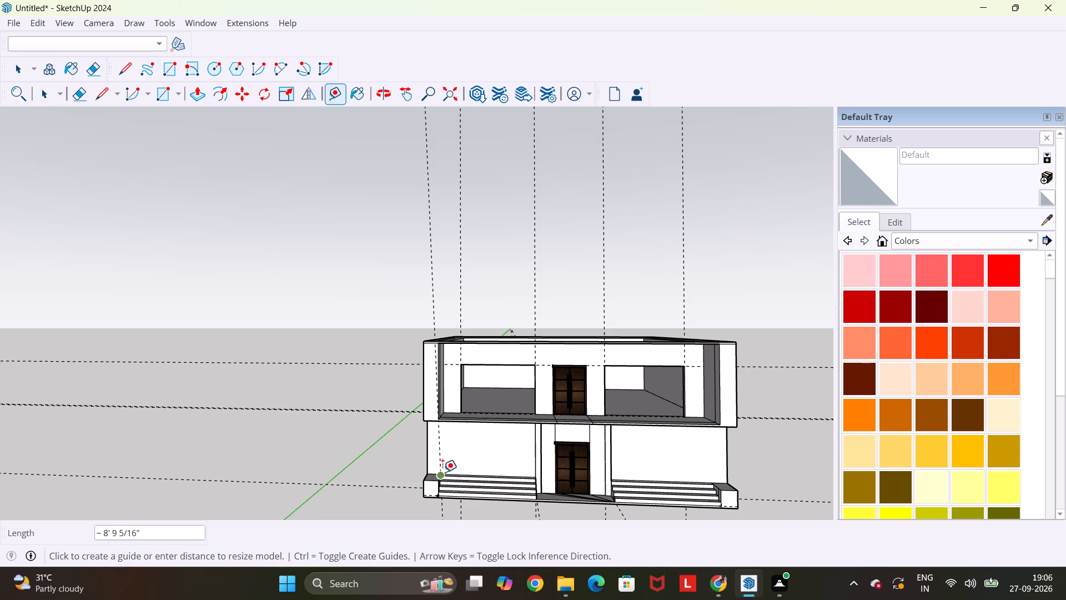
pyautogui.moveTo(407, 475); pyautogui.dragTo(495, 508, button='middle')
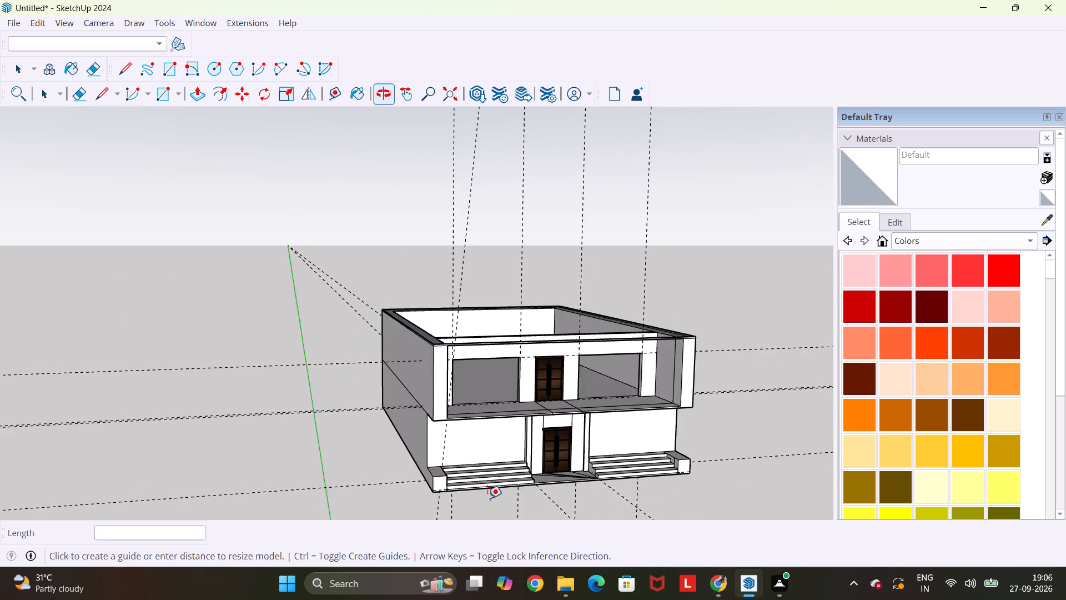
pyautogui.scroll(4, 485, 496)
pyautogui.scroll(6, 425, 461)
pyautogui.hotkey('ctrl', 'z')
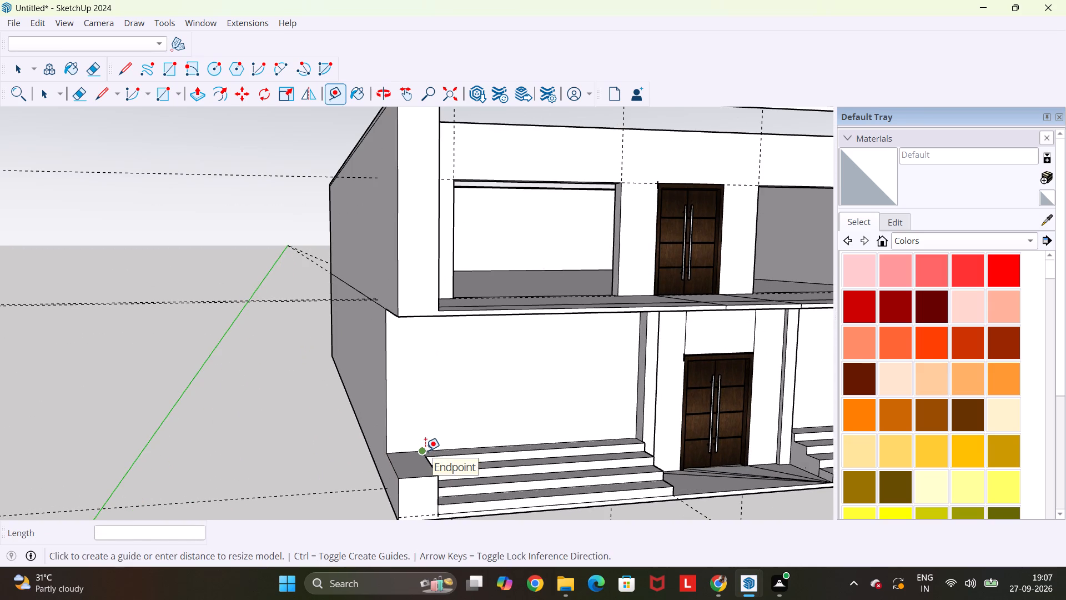
# Place a vertical guide 2' in from the left edge of the ground-floor front wall.
pyautogui.click(386, 453)
pyautogui.click(424, 444)
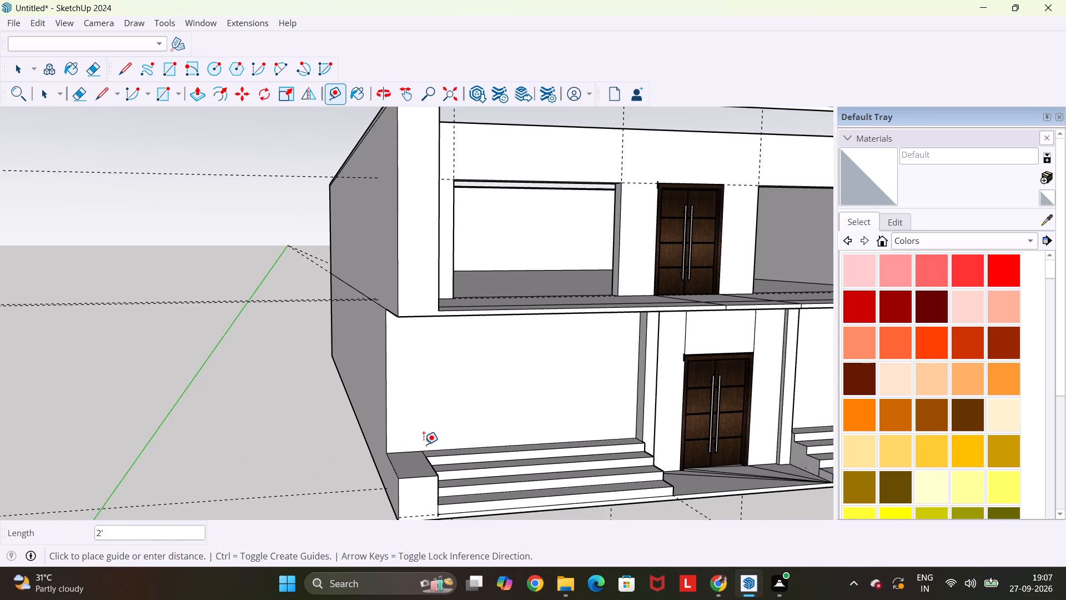
pyautogui.click(385, 423)
pyautogui.click(424, 413)
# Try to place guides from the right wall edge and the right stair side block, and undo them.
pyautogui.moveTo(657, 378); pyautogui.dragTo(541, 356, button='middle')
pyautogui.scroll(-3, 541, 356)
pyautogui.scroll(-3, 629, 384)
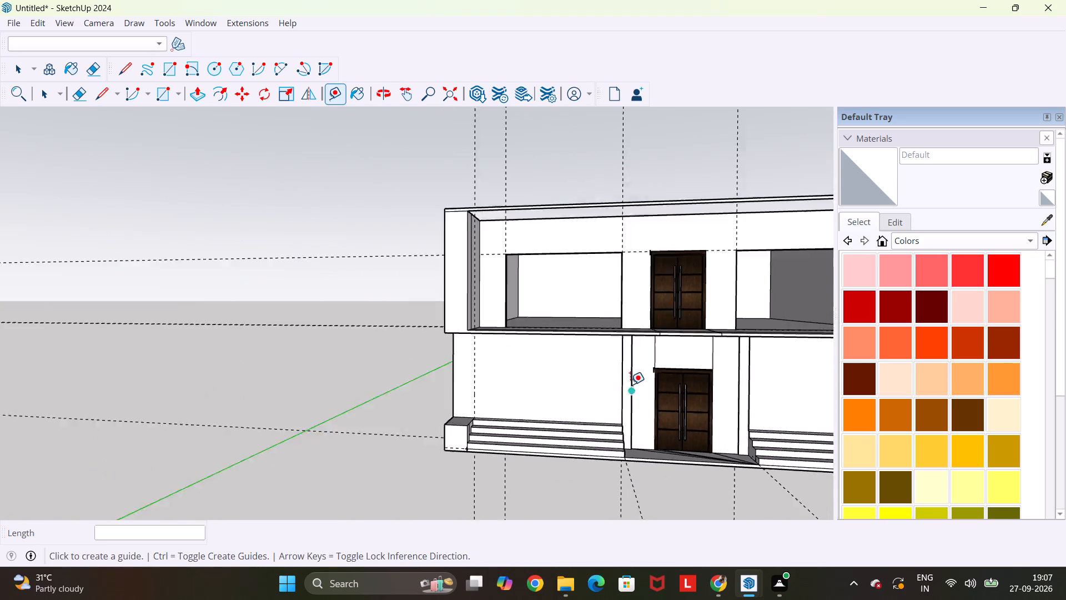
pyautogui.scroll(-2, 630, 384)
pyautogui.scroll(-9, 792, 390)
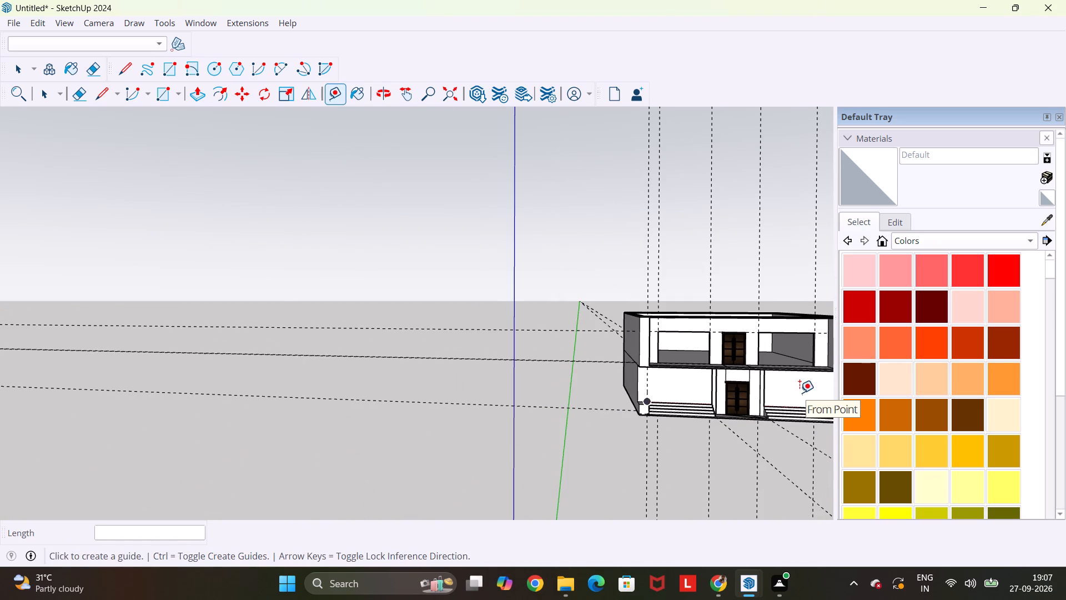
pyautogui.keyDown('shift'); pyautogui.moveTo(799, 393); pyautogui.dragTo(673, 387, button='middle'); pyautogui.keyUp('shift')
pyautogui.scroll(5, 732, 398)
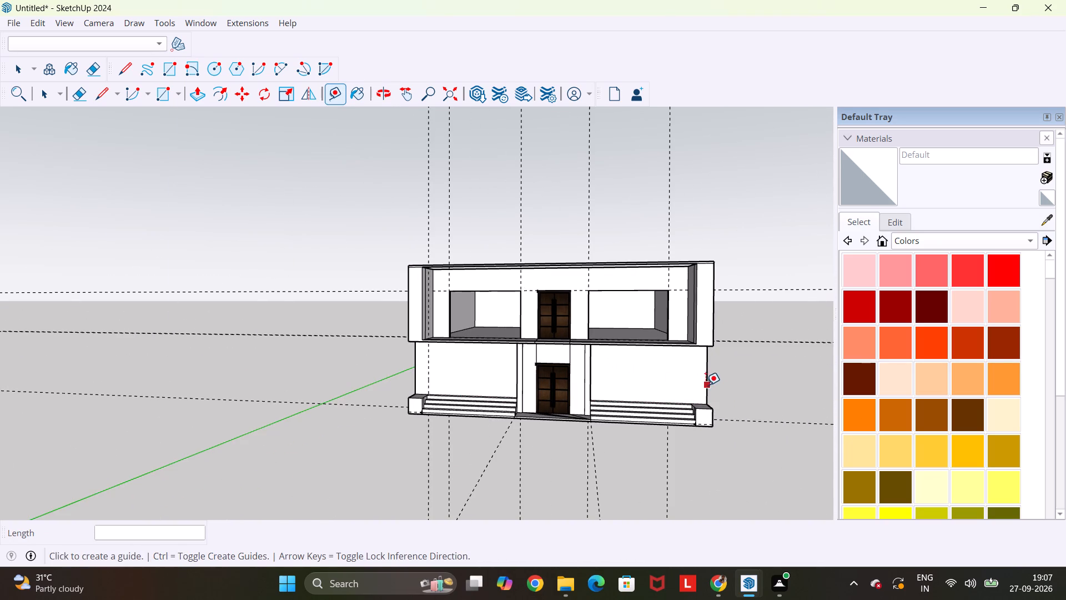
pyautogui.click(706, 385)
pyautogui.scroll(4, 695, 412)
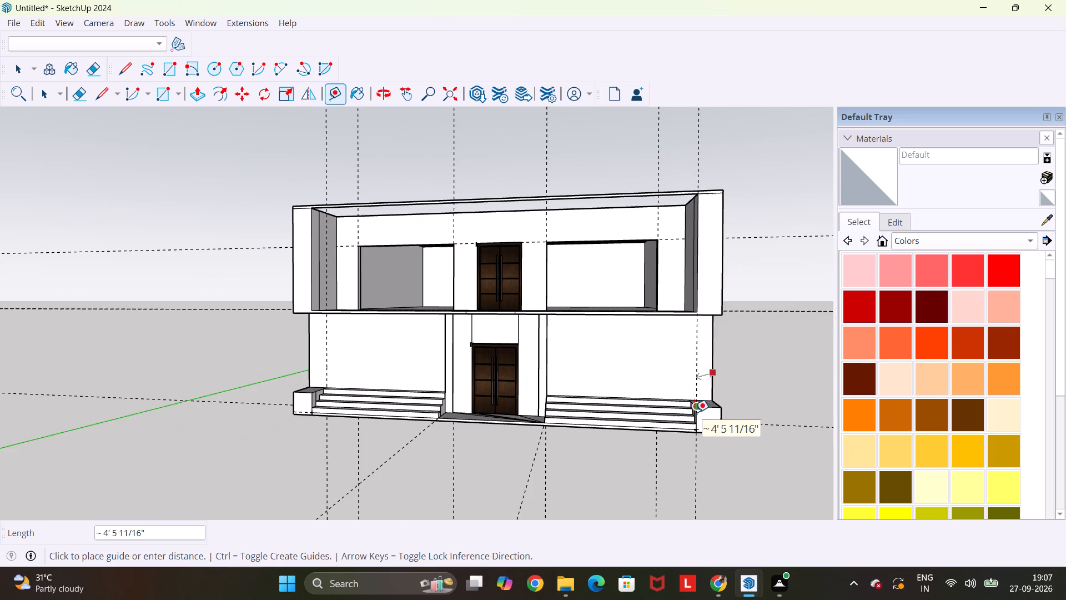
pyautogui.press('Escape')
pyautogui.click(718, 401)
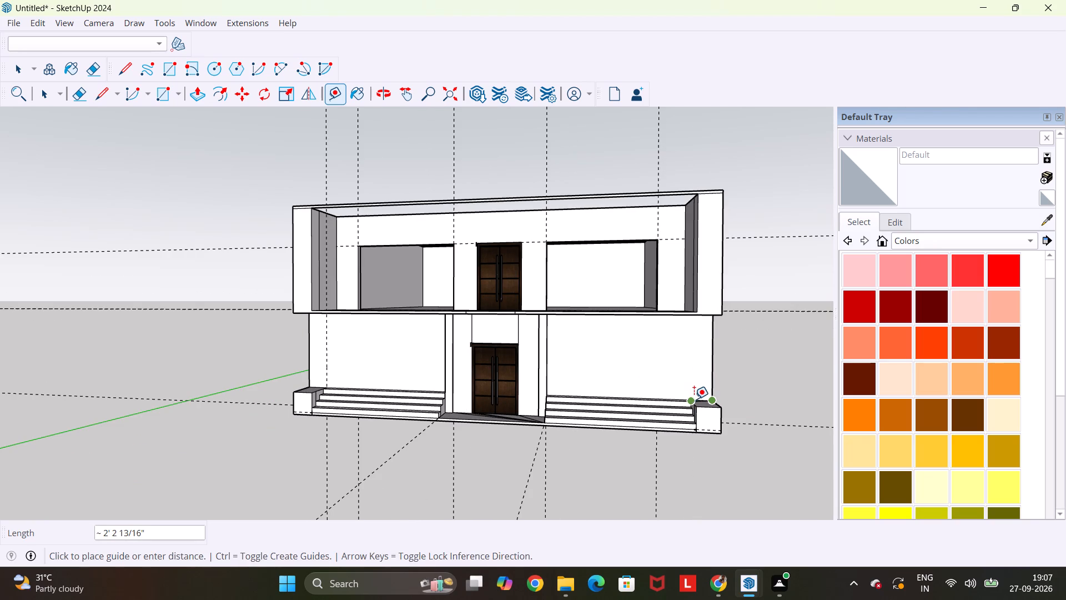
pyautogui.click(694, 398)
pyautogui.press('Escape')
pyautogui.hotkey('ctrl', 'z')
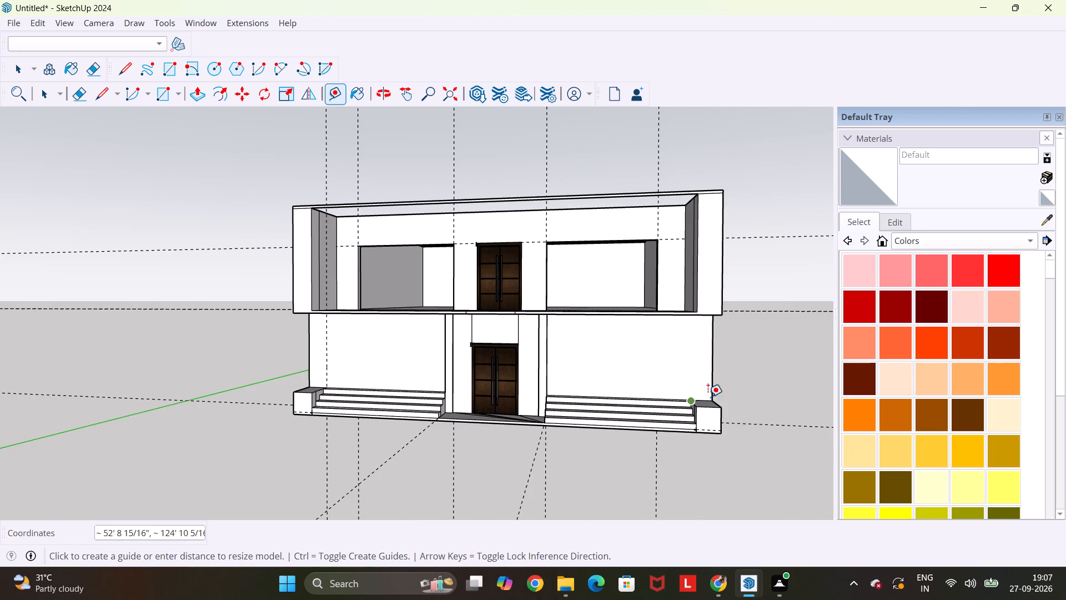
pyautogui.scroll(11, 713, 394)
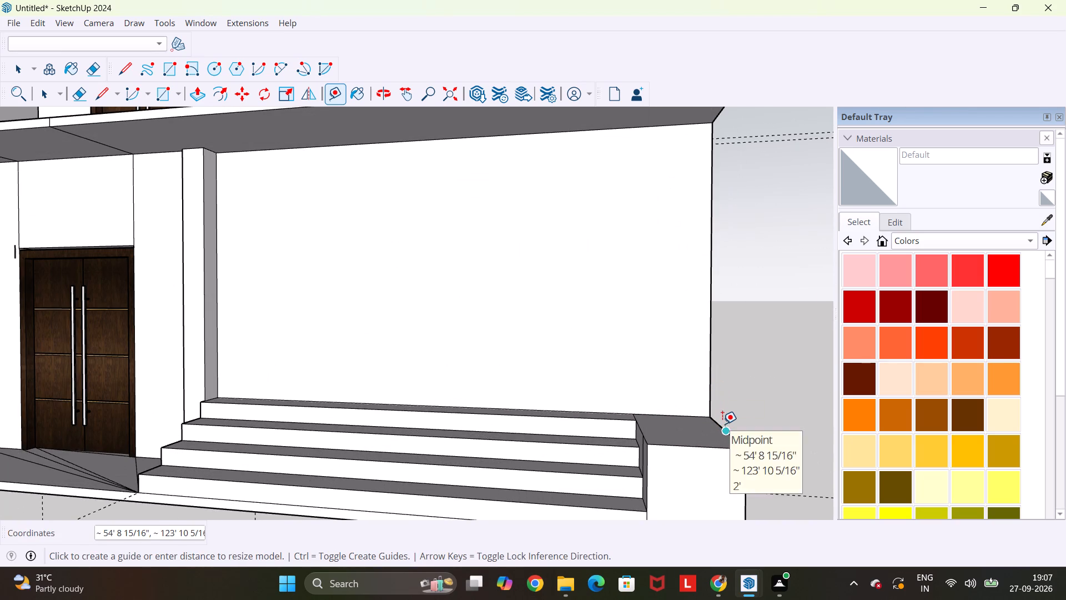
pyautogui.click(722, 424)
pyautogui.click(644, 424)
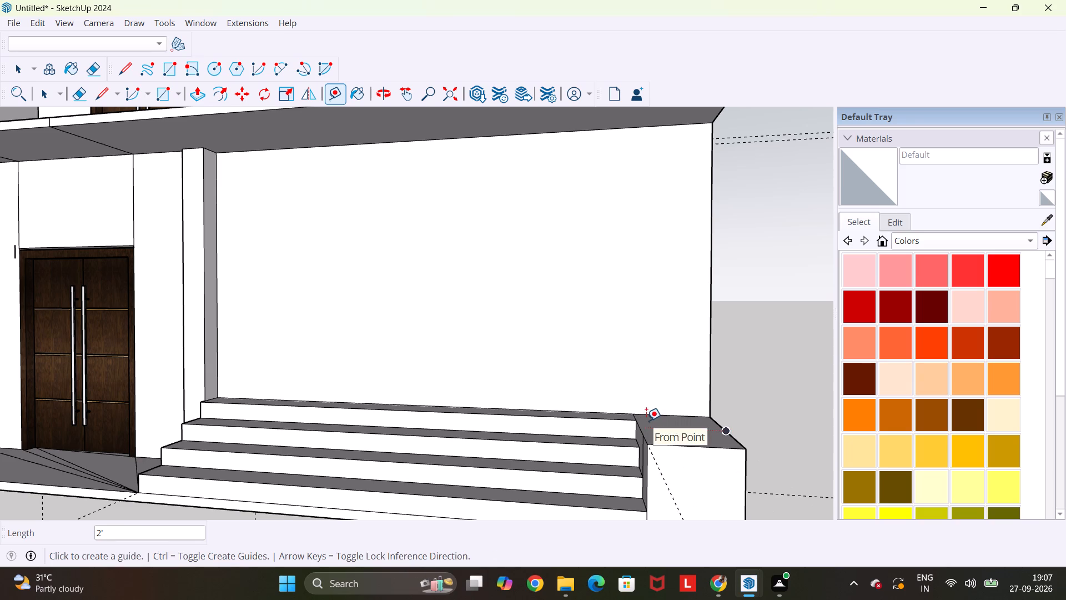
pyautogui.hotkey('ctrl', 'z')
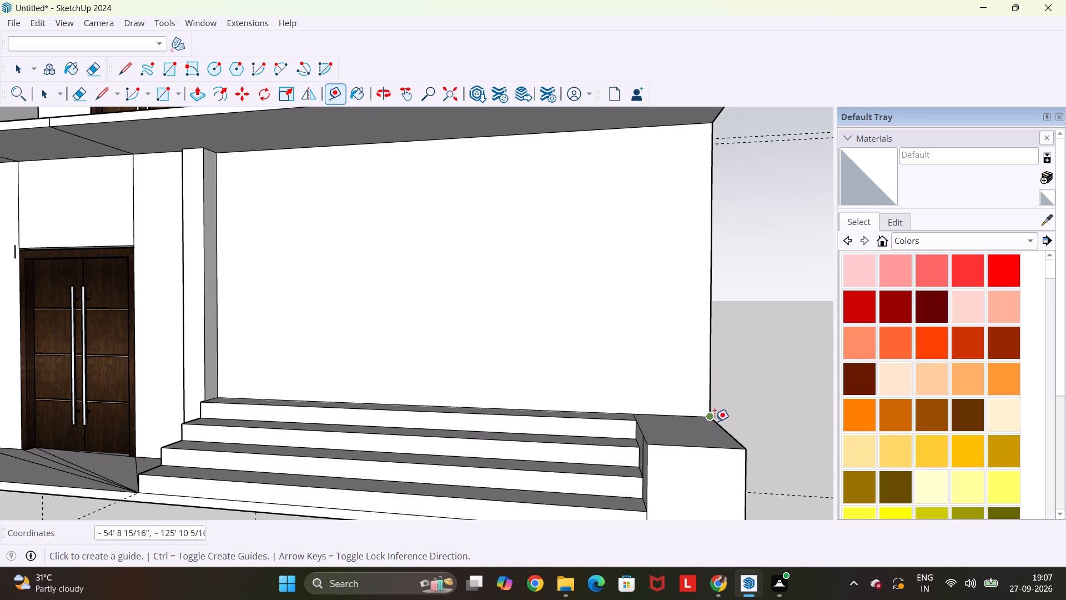
# Place a vertical guide 2' in from the right edge of the ground-floor front wall.
pyautogui.click(708, 391)
pyautogui.click(637, 396)
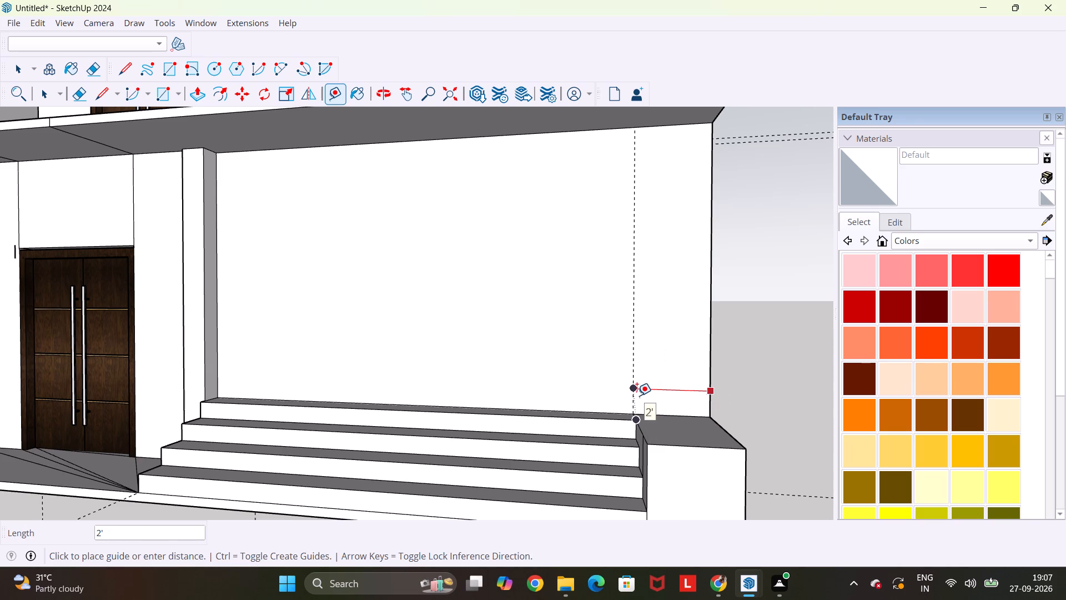
pyautogui.scroll(-6, 637, 396)
pyautogui.press('Escape')
pyautogui.press('space')
# Draw an 8' by 2' rectangle on the ground-floor wall, from its top-left corner to the left stair block's inner corner.
pyautogui.scroll(-11, 637, 396)
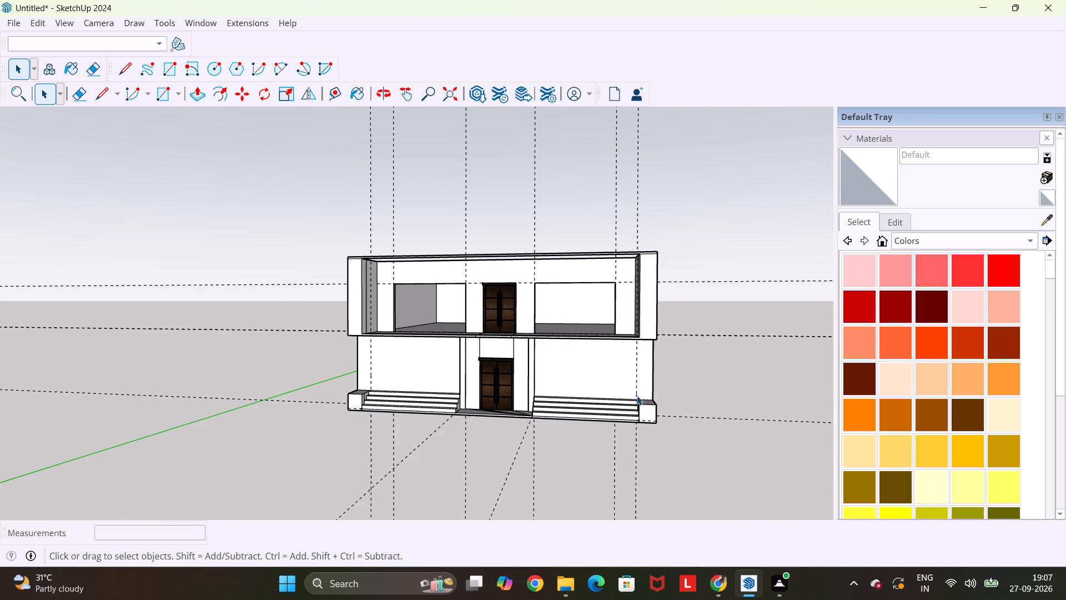
pyautogui.scroll(5, 397, 379)
pyautogui.scroll(5, 355, 357)
pyautogui.moveTo(364, 353); pyautogui.dragTo(386, 358, button='middle')
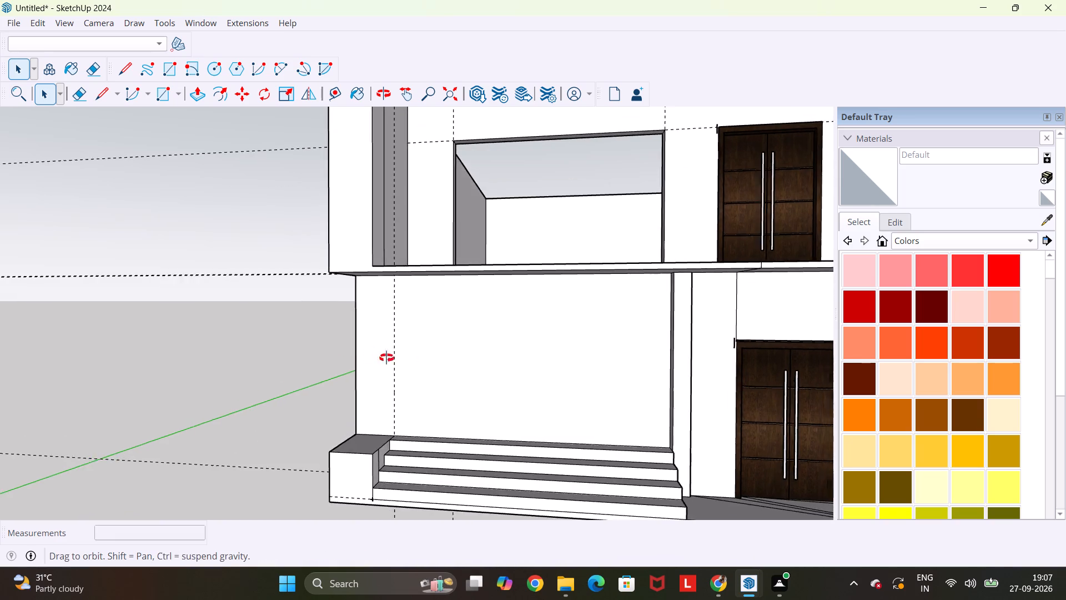
pyautogui.moveTo(386, 358); pyautogui.dragTo(418, 344, button='middle')
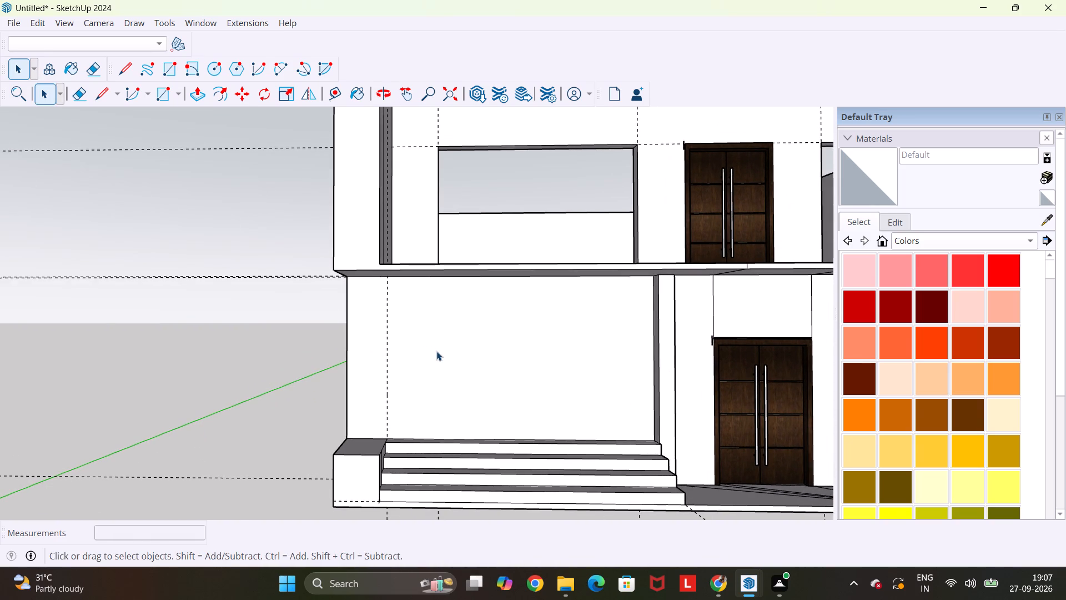
pyautogui.press('r')
pyautogui.scroll(6, 346, 277)
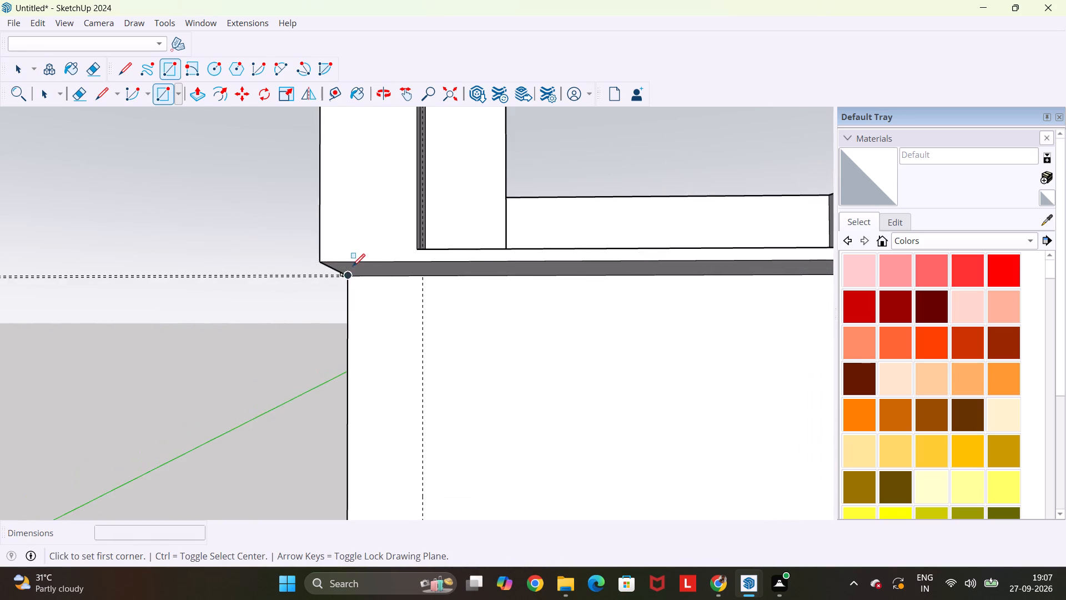
pyautogui.moveTo(353, 266); pyautogui.dragTo(353, 233, button='middle')
pyautogui.click(350, 275)
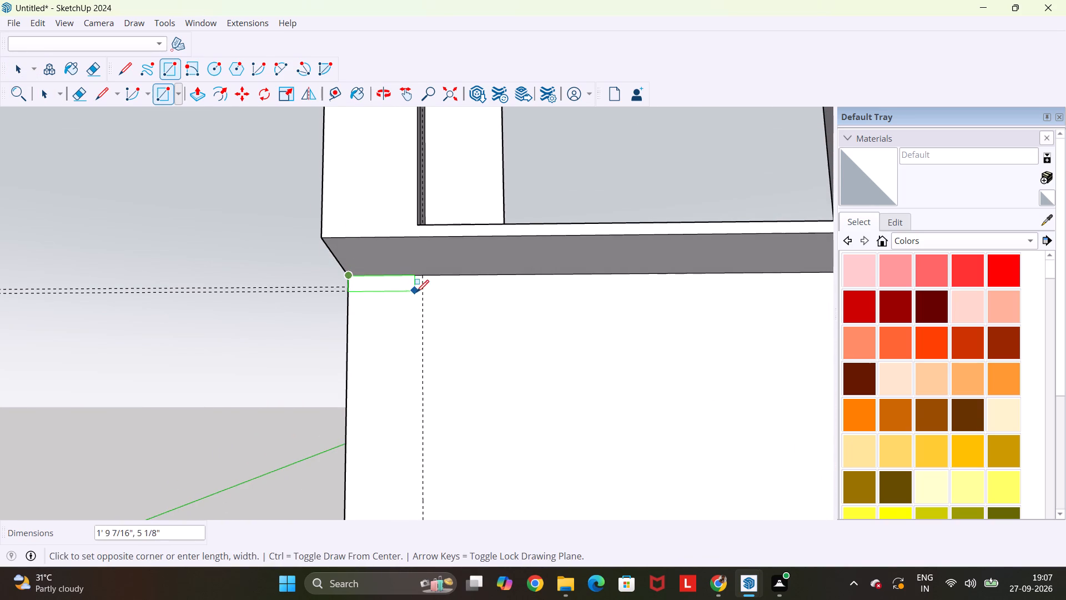
pyautogui.scroll(-6, 430, 314)
pyautogui.scroll(-7, 426, 370)
pyautogui.moveTo(429, 441); pyautogui.dragTo(434, 513, button='middle')
pyautogui.scroll(5, 430, 502)
pyautogui.scroll(12, 428, 423)
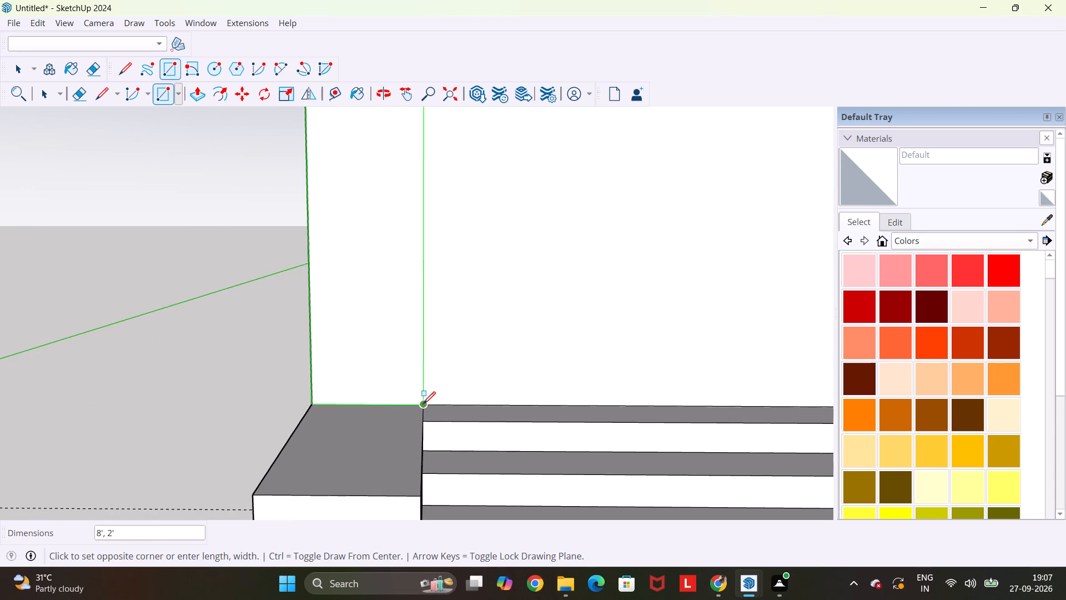
pyautogui.click(423, 404)
pyautogui.press('Escape')
pyautogui.press('space')
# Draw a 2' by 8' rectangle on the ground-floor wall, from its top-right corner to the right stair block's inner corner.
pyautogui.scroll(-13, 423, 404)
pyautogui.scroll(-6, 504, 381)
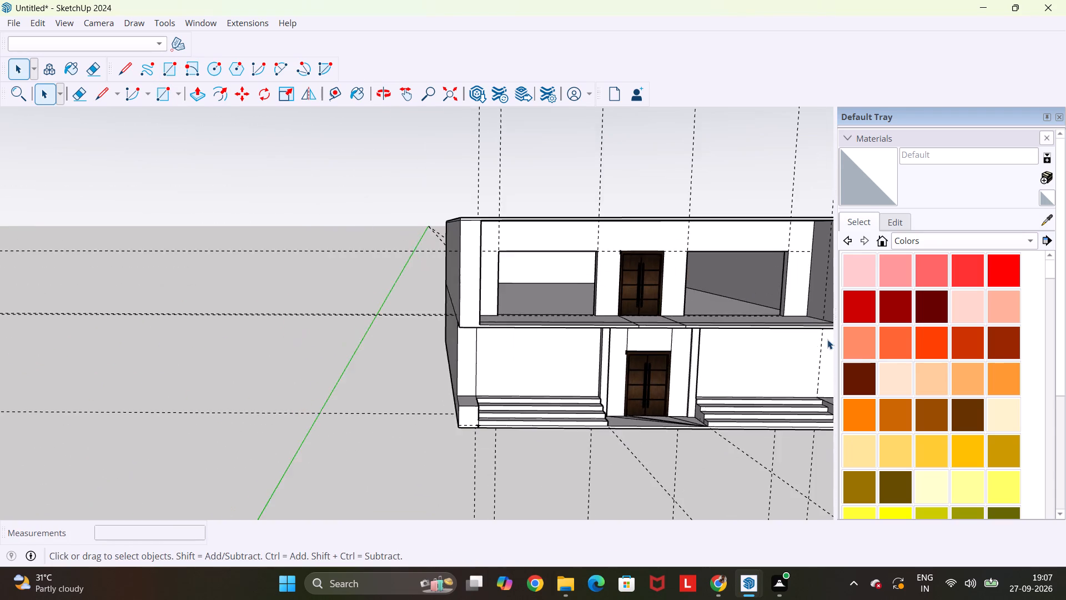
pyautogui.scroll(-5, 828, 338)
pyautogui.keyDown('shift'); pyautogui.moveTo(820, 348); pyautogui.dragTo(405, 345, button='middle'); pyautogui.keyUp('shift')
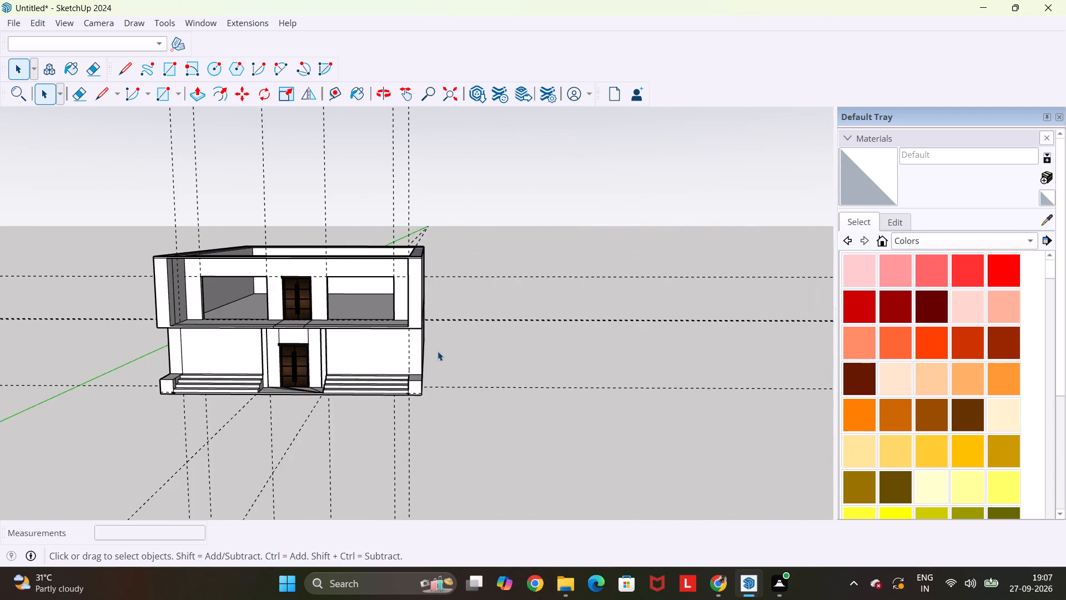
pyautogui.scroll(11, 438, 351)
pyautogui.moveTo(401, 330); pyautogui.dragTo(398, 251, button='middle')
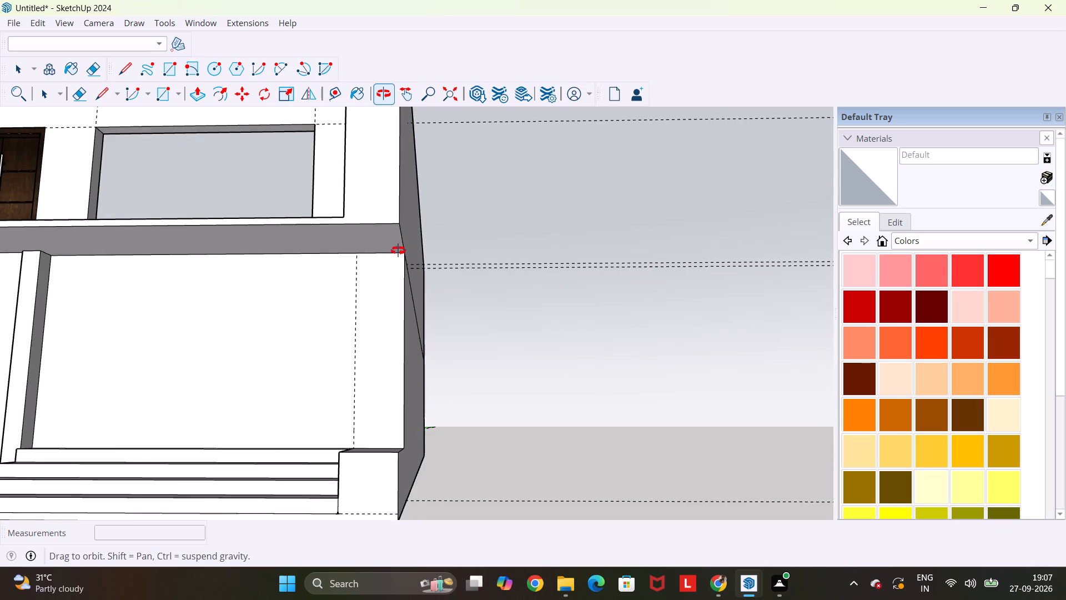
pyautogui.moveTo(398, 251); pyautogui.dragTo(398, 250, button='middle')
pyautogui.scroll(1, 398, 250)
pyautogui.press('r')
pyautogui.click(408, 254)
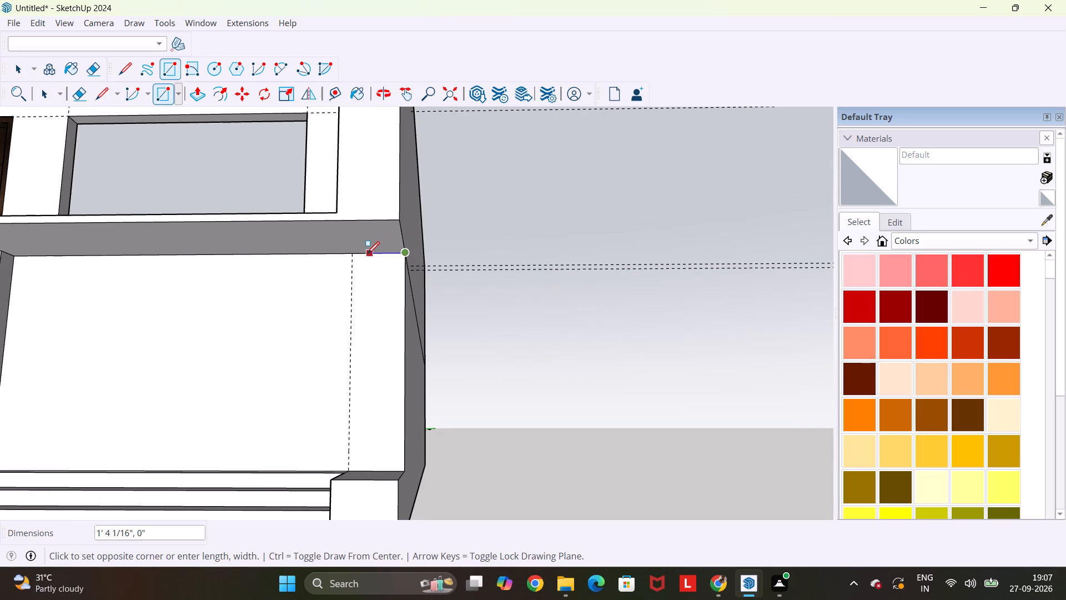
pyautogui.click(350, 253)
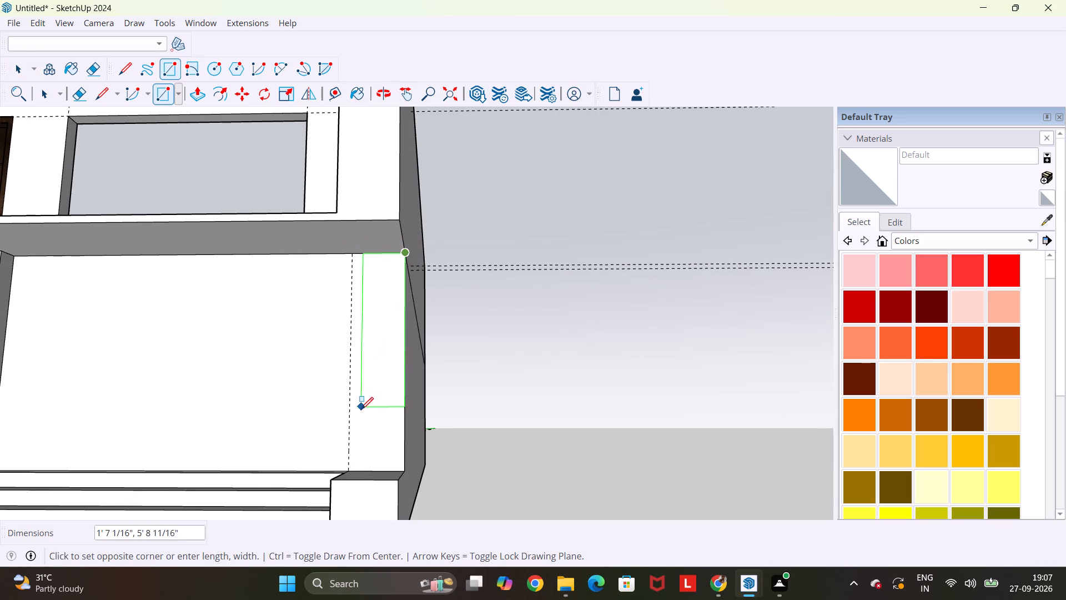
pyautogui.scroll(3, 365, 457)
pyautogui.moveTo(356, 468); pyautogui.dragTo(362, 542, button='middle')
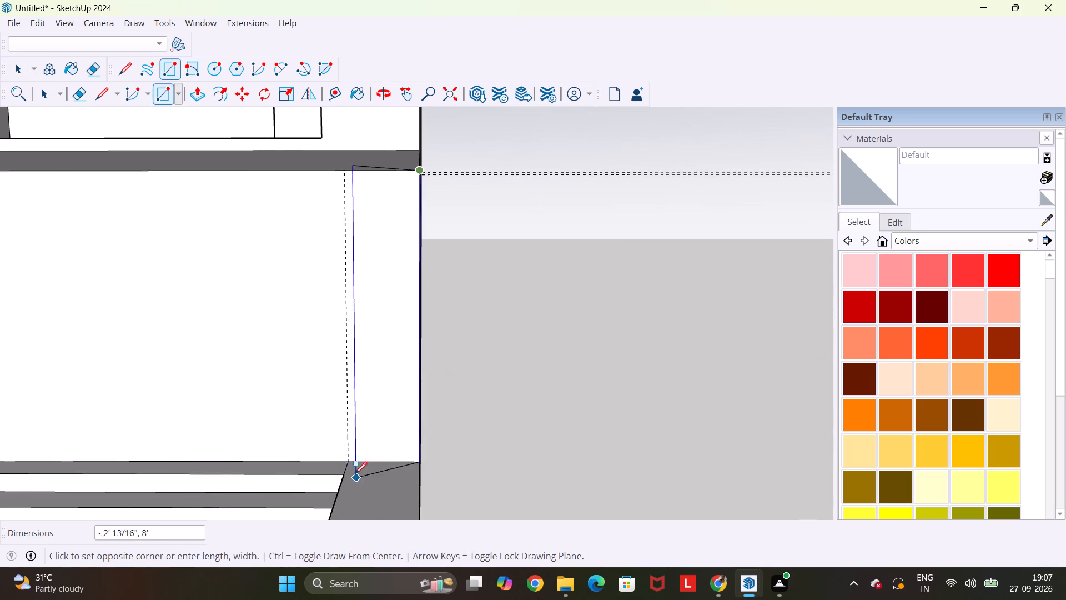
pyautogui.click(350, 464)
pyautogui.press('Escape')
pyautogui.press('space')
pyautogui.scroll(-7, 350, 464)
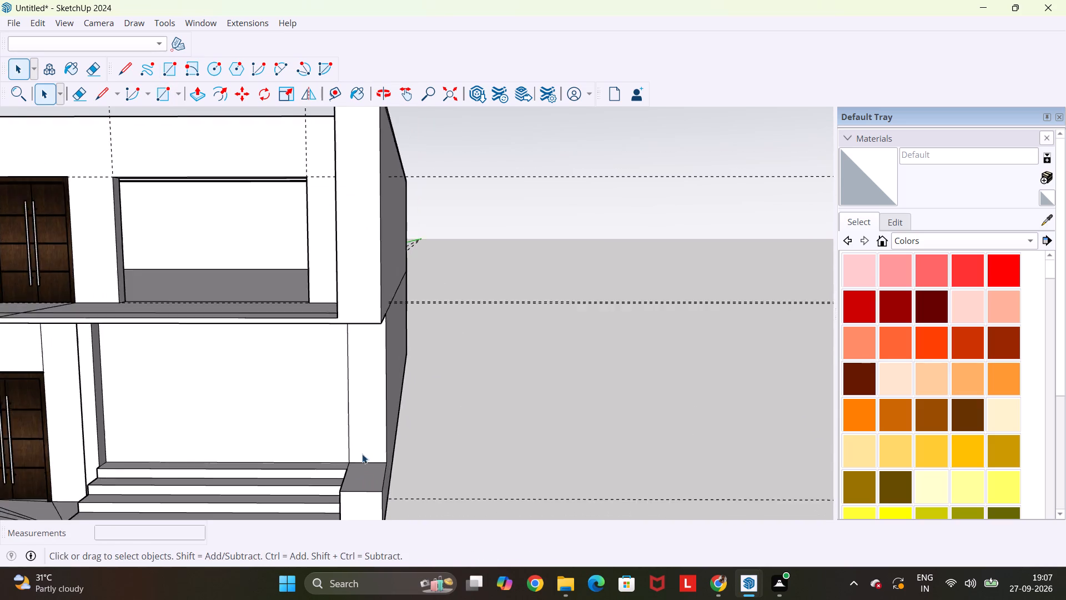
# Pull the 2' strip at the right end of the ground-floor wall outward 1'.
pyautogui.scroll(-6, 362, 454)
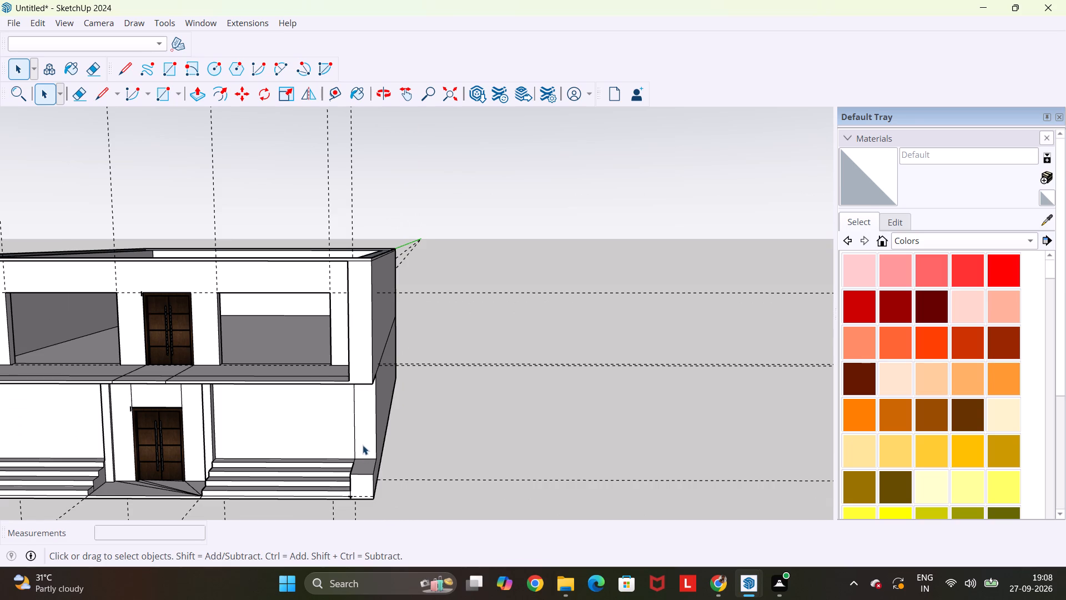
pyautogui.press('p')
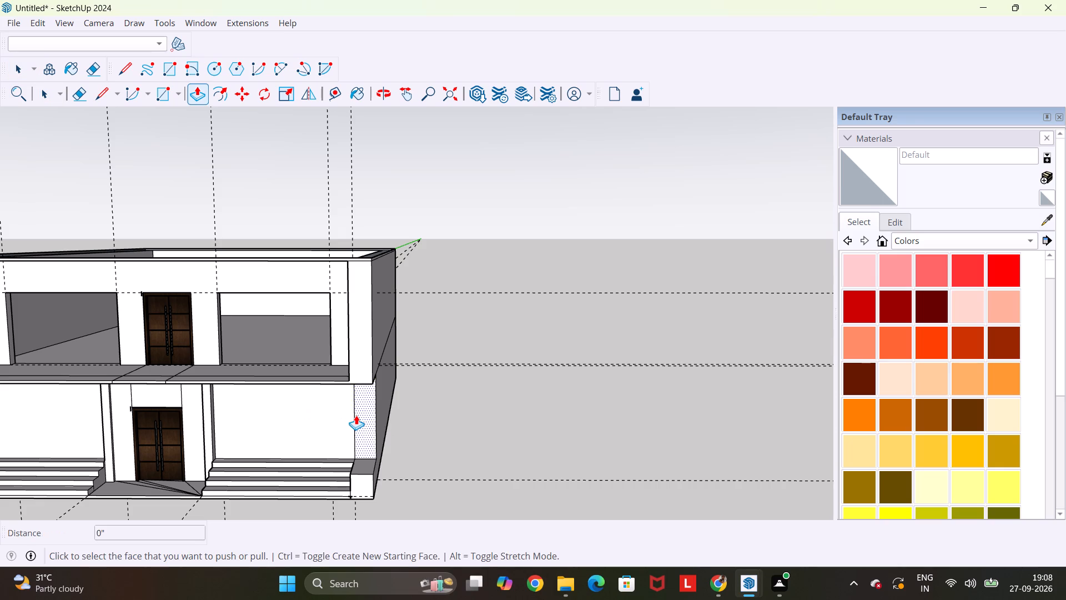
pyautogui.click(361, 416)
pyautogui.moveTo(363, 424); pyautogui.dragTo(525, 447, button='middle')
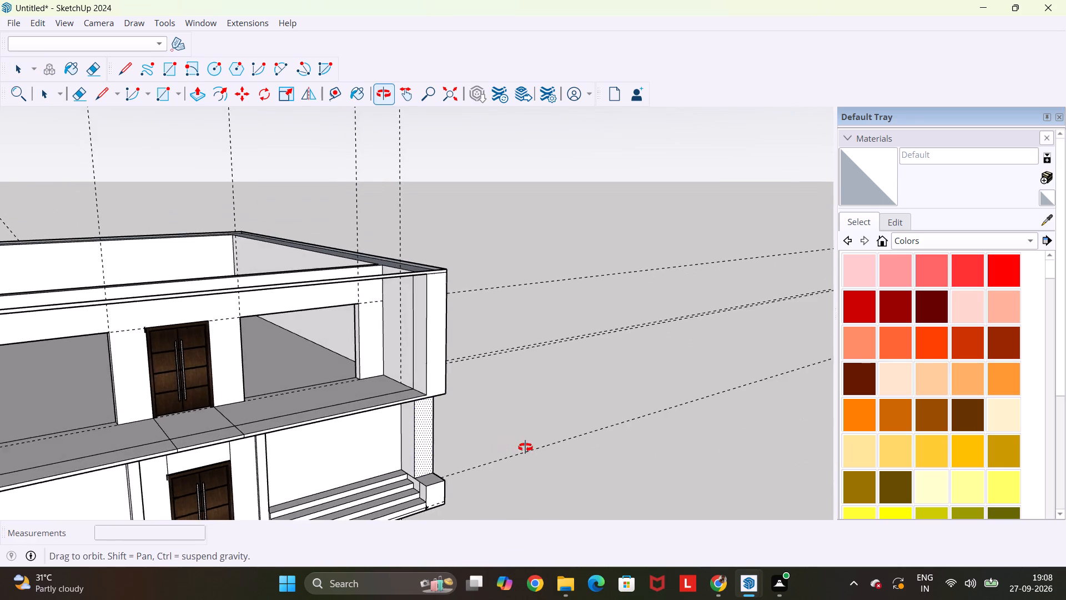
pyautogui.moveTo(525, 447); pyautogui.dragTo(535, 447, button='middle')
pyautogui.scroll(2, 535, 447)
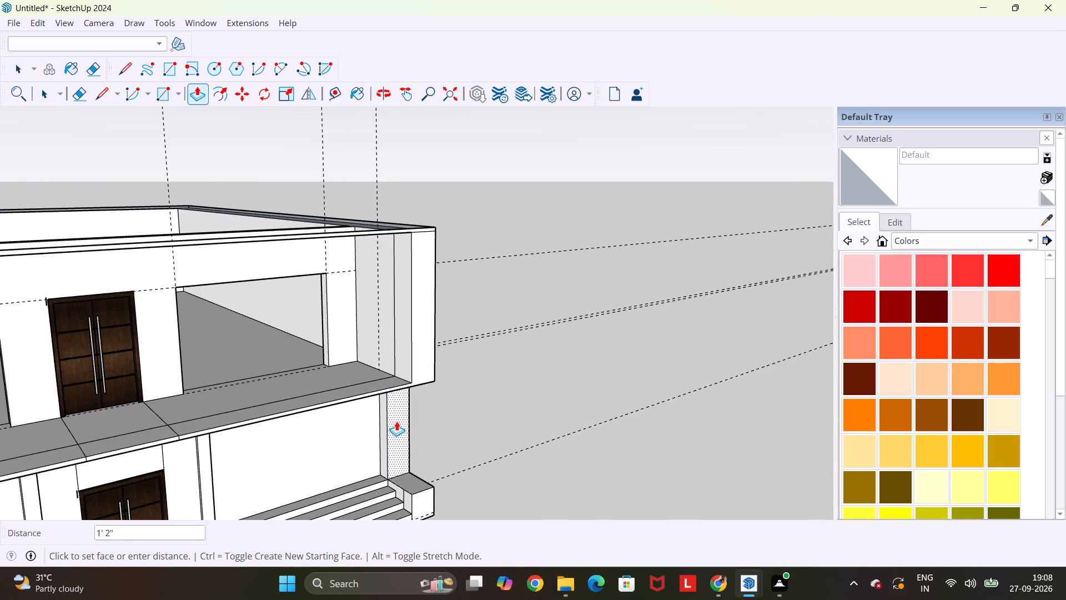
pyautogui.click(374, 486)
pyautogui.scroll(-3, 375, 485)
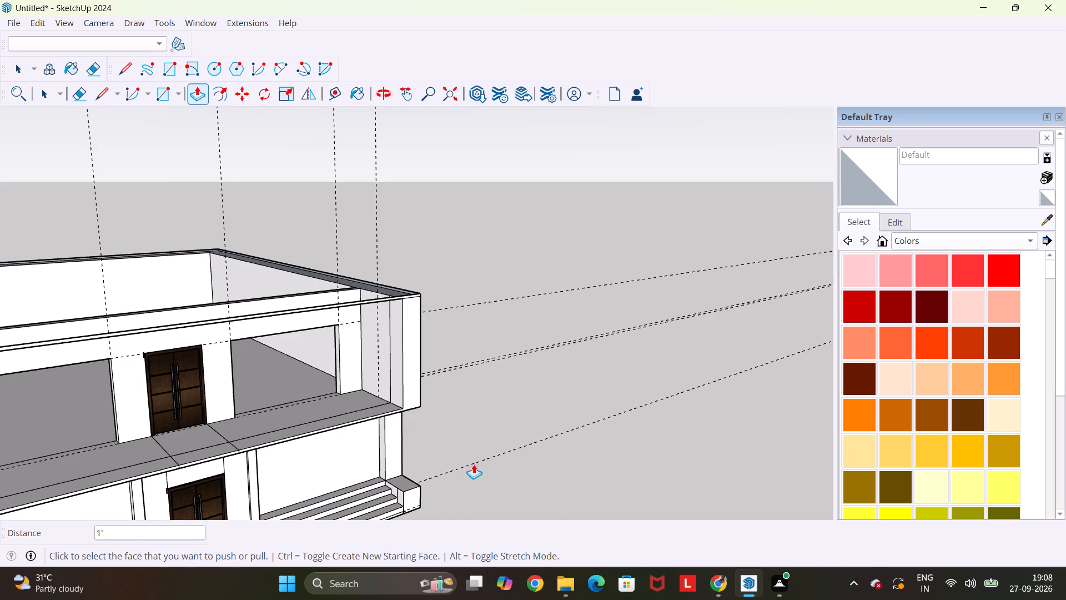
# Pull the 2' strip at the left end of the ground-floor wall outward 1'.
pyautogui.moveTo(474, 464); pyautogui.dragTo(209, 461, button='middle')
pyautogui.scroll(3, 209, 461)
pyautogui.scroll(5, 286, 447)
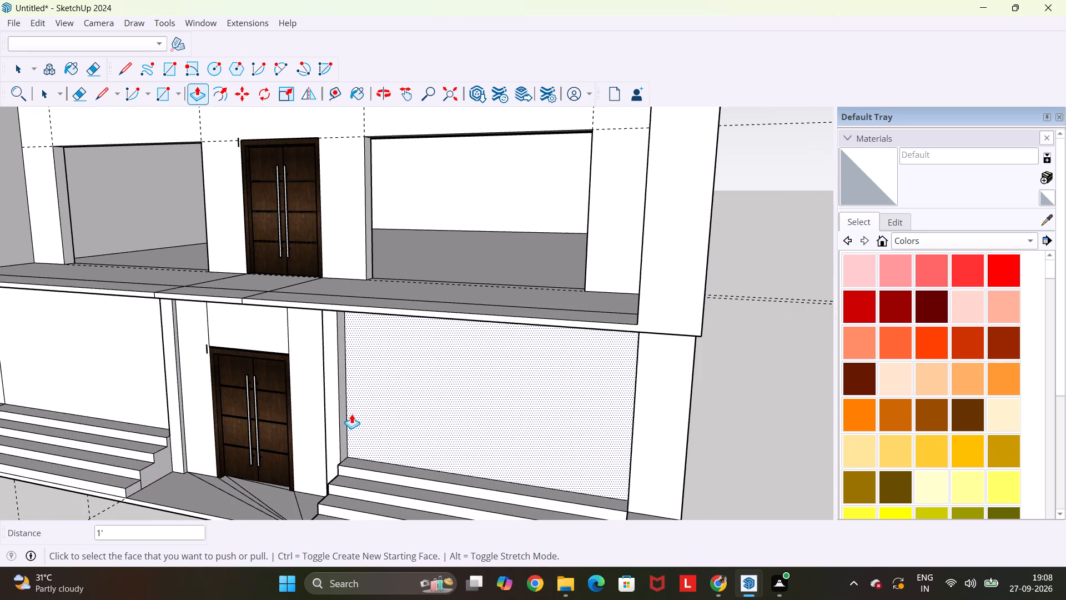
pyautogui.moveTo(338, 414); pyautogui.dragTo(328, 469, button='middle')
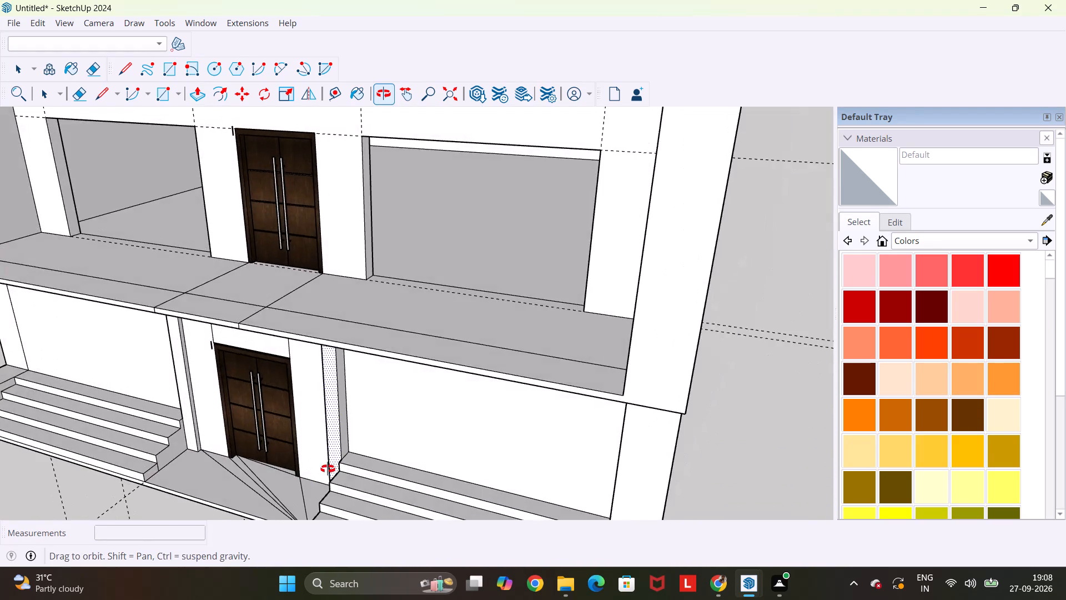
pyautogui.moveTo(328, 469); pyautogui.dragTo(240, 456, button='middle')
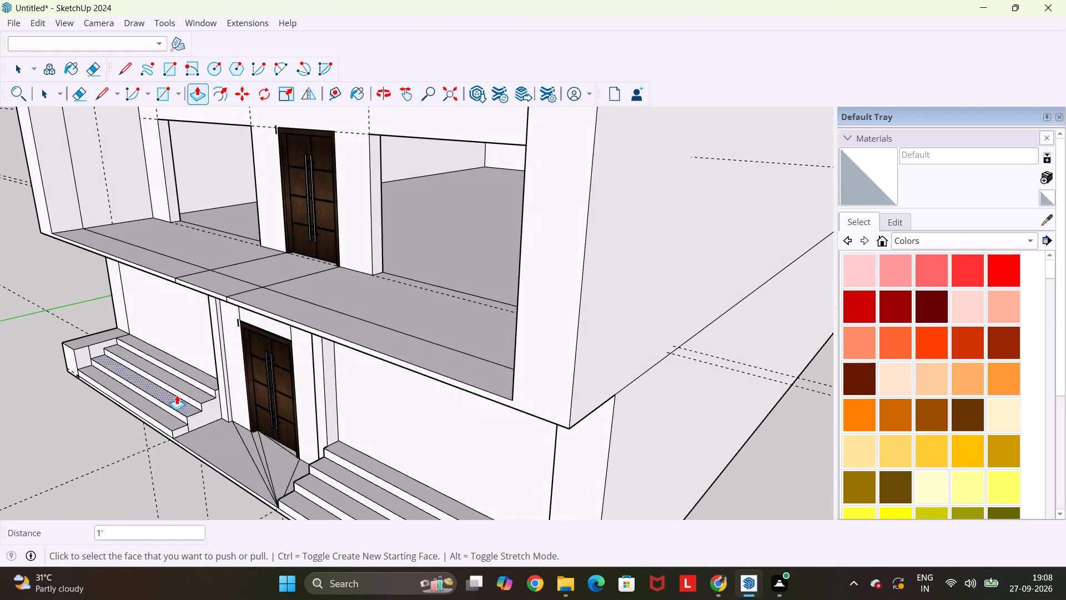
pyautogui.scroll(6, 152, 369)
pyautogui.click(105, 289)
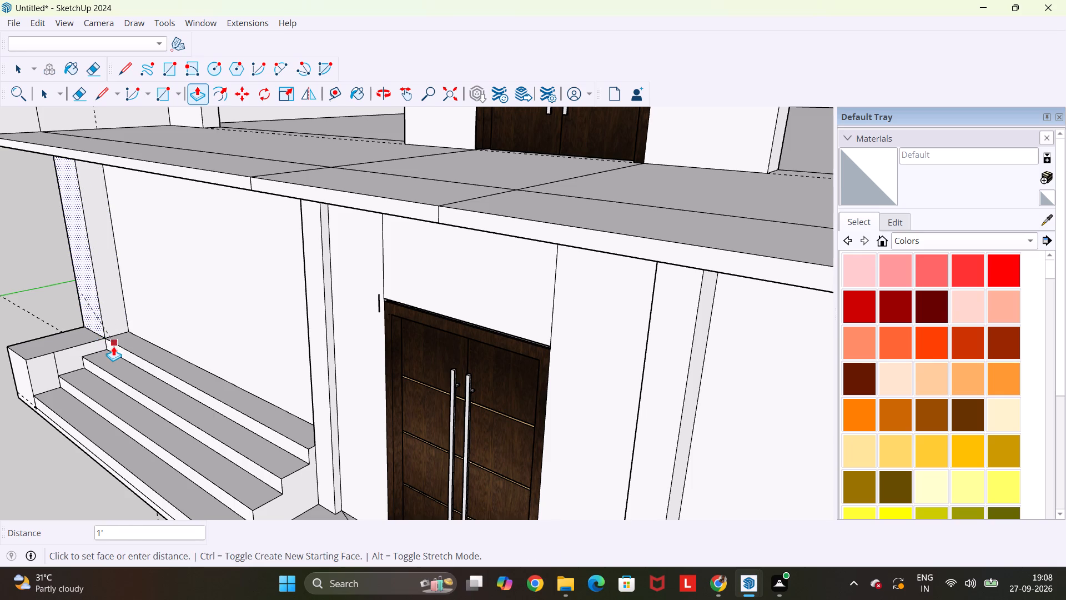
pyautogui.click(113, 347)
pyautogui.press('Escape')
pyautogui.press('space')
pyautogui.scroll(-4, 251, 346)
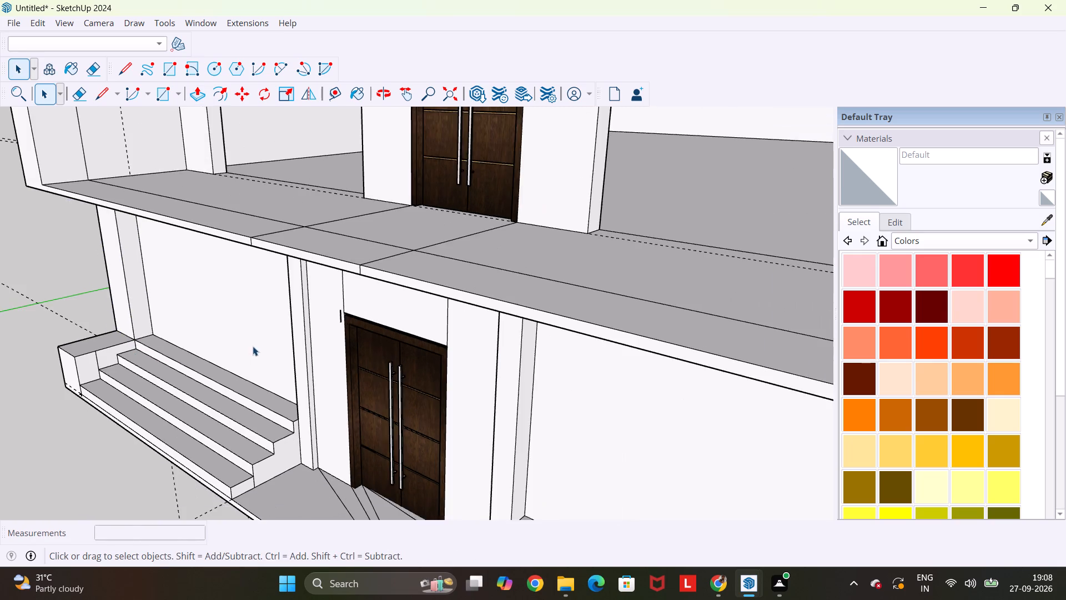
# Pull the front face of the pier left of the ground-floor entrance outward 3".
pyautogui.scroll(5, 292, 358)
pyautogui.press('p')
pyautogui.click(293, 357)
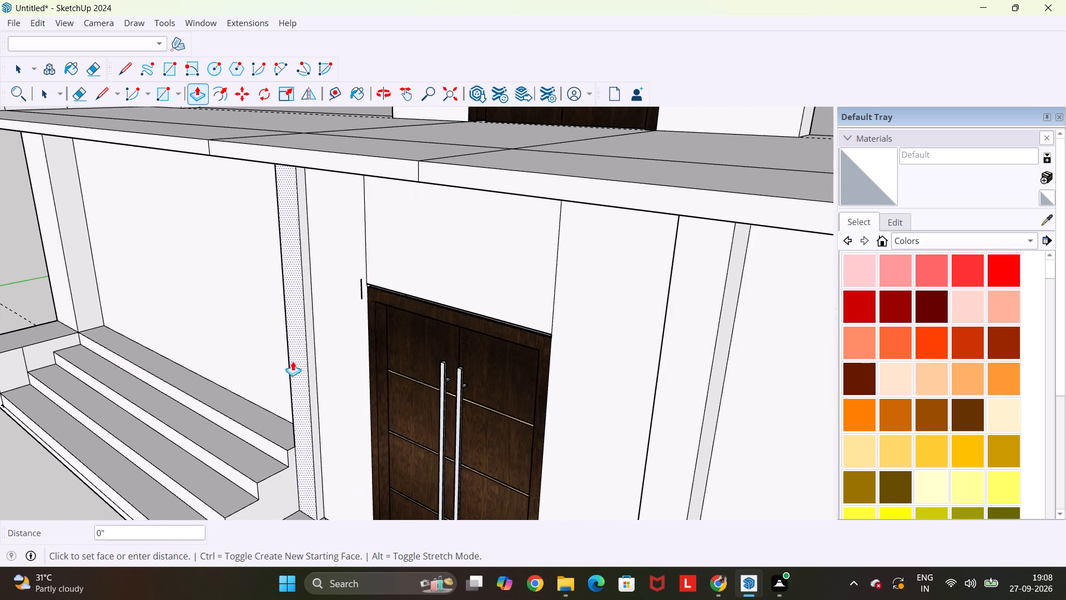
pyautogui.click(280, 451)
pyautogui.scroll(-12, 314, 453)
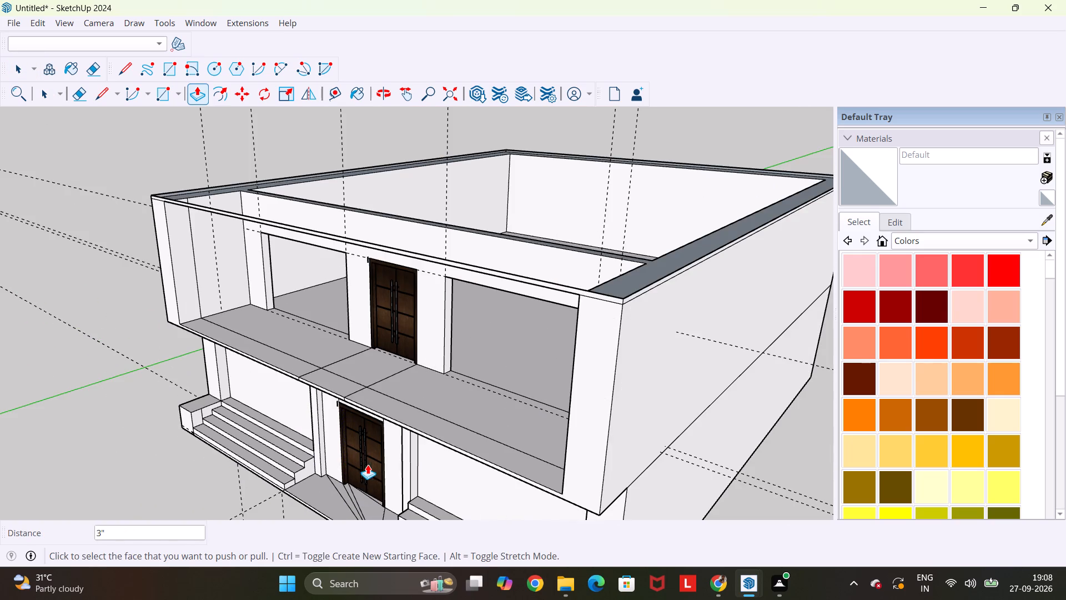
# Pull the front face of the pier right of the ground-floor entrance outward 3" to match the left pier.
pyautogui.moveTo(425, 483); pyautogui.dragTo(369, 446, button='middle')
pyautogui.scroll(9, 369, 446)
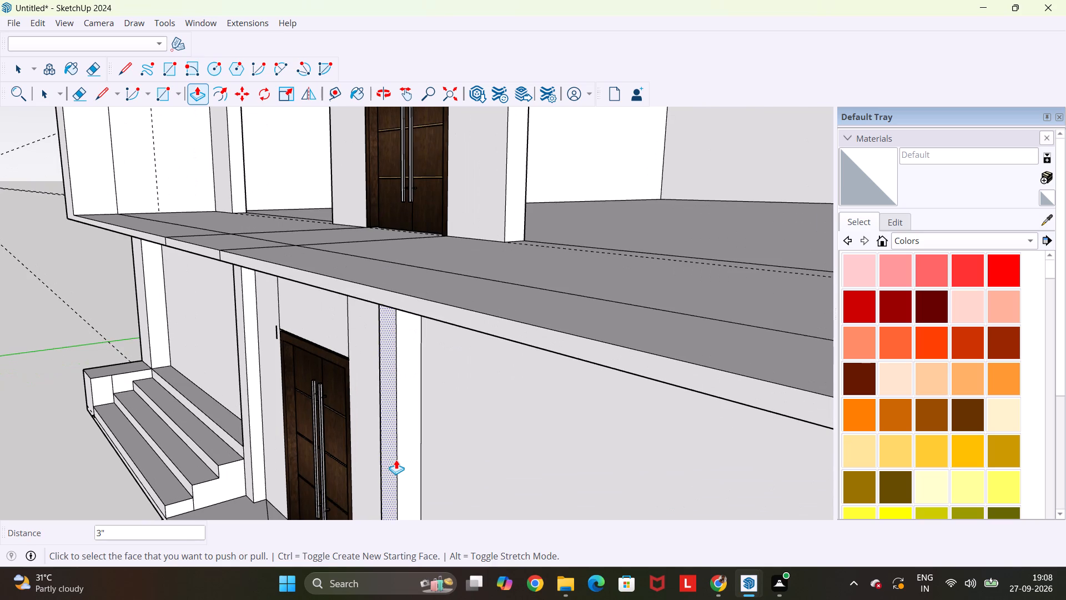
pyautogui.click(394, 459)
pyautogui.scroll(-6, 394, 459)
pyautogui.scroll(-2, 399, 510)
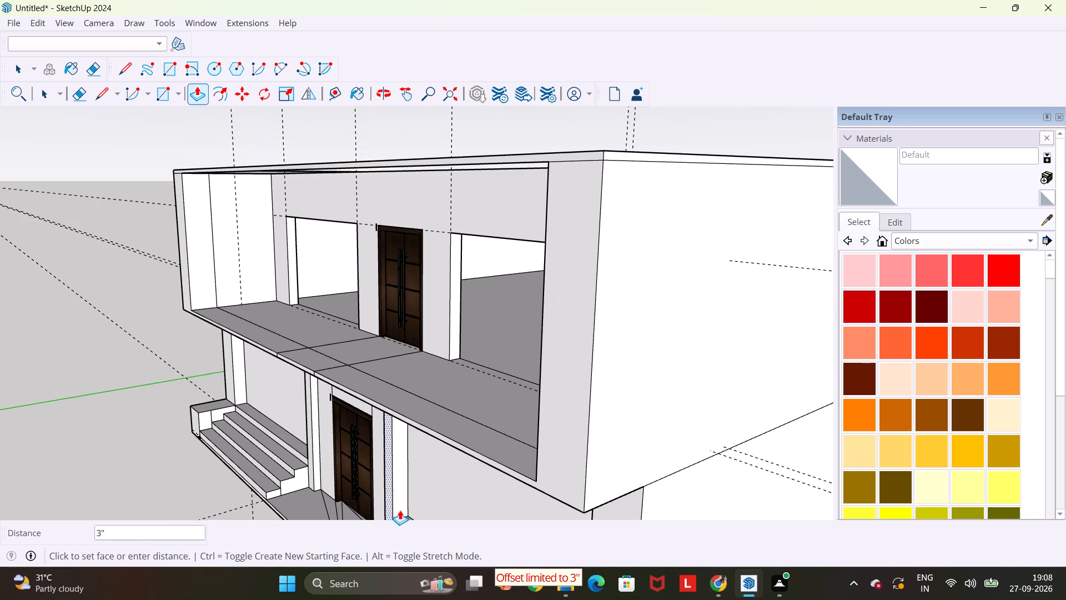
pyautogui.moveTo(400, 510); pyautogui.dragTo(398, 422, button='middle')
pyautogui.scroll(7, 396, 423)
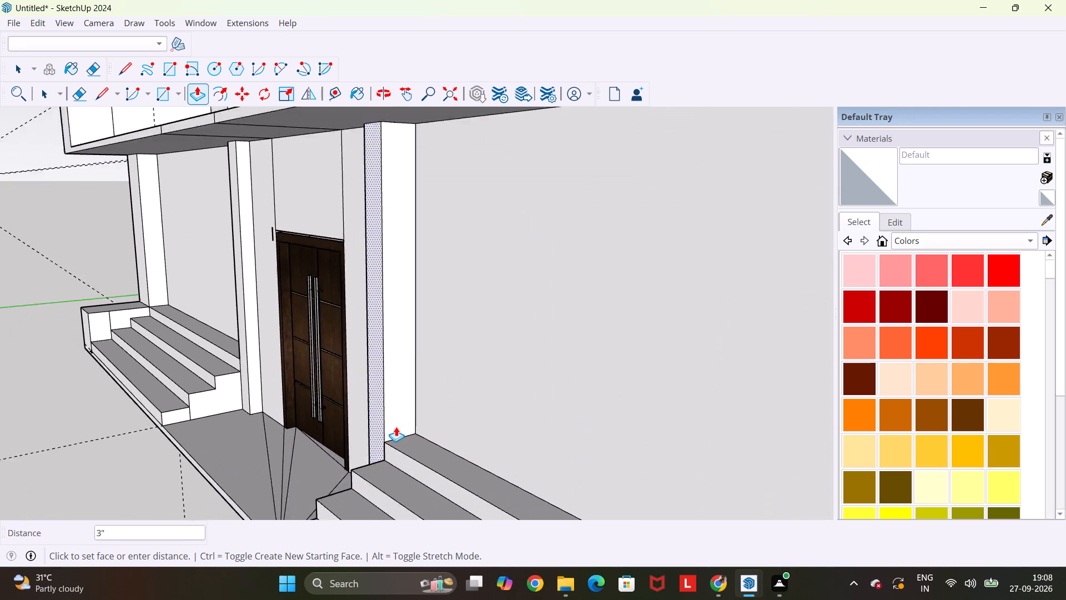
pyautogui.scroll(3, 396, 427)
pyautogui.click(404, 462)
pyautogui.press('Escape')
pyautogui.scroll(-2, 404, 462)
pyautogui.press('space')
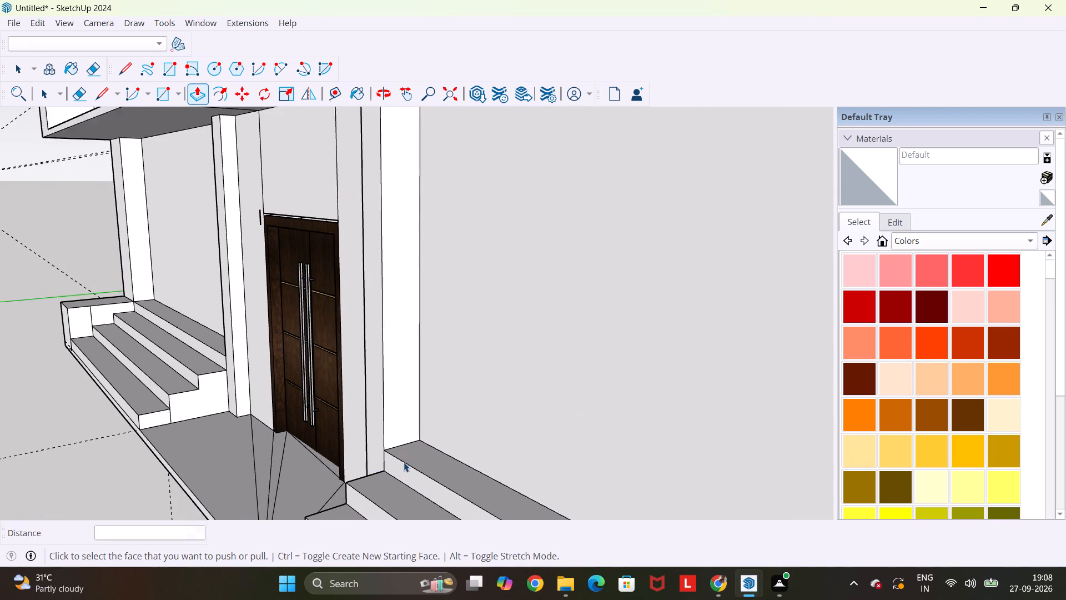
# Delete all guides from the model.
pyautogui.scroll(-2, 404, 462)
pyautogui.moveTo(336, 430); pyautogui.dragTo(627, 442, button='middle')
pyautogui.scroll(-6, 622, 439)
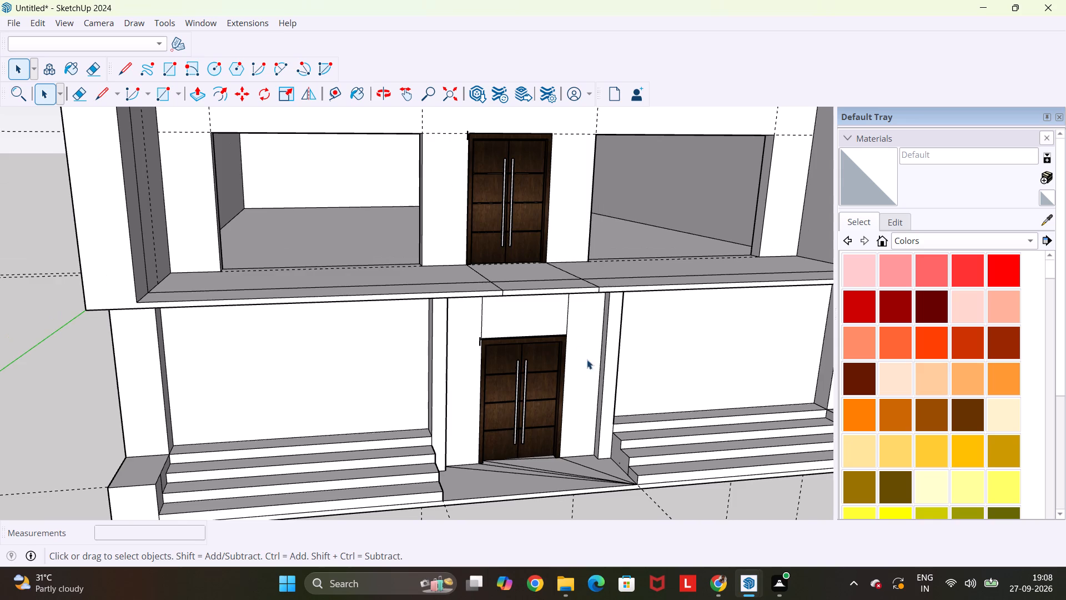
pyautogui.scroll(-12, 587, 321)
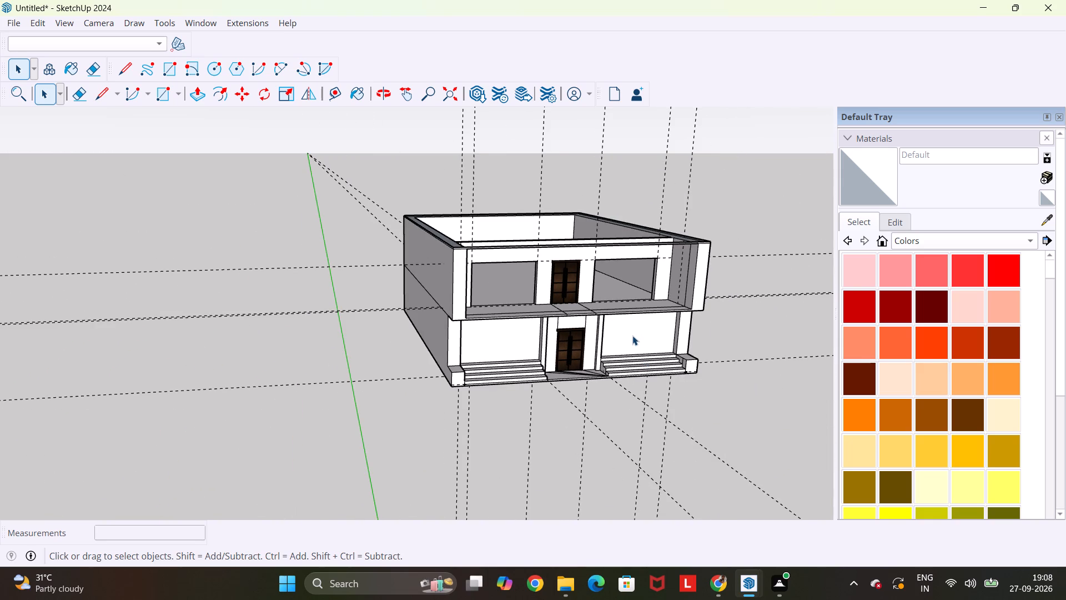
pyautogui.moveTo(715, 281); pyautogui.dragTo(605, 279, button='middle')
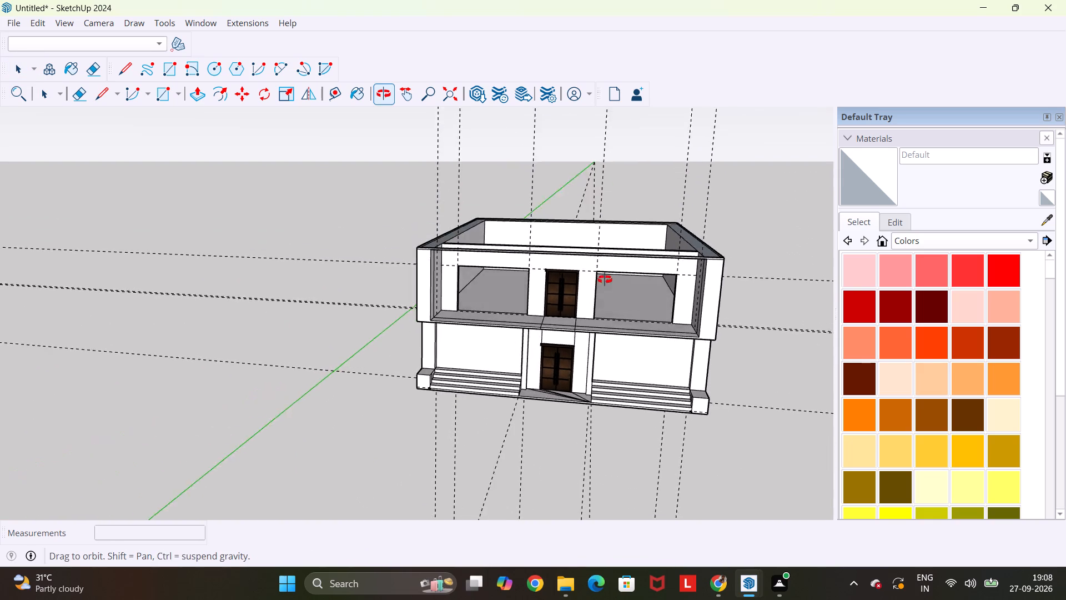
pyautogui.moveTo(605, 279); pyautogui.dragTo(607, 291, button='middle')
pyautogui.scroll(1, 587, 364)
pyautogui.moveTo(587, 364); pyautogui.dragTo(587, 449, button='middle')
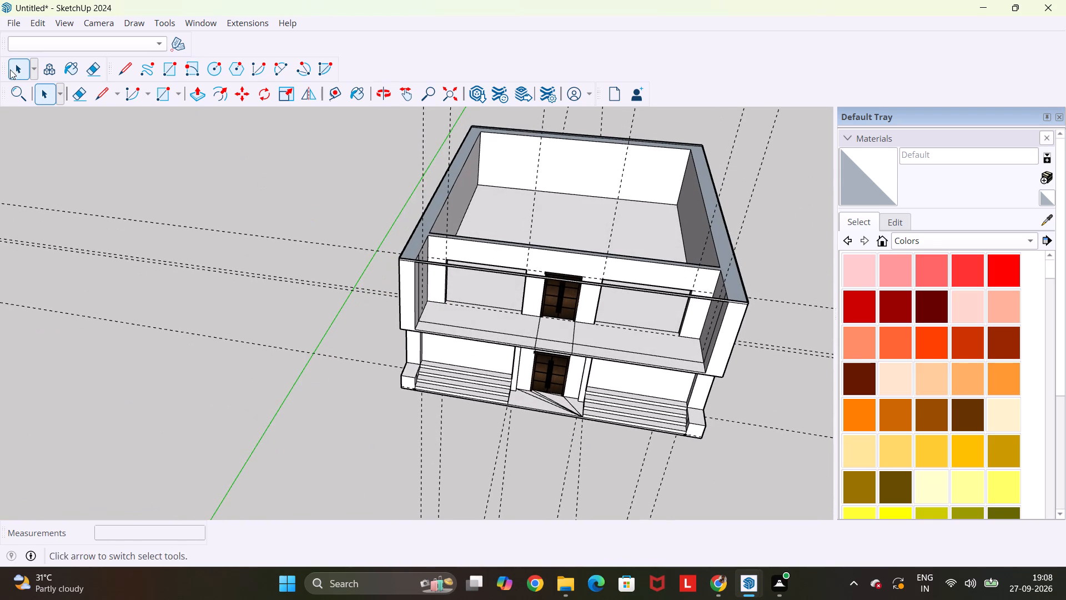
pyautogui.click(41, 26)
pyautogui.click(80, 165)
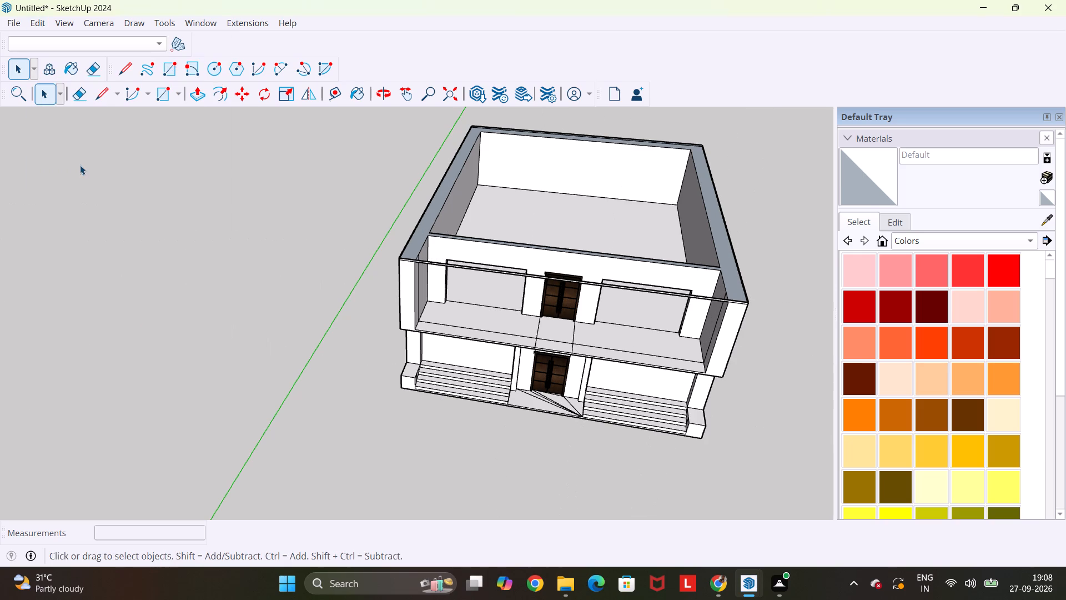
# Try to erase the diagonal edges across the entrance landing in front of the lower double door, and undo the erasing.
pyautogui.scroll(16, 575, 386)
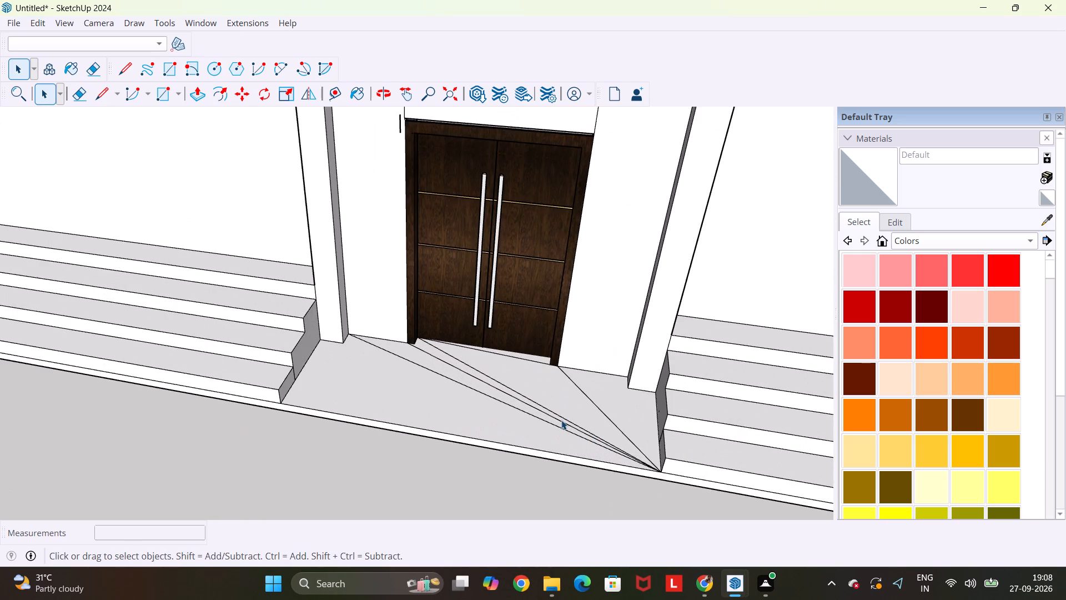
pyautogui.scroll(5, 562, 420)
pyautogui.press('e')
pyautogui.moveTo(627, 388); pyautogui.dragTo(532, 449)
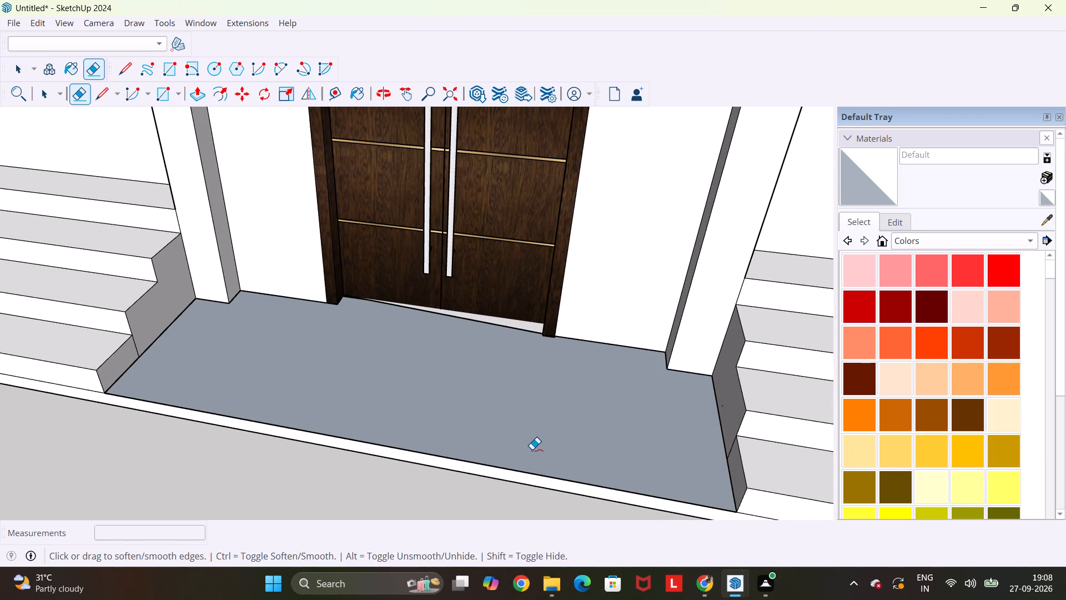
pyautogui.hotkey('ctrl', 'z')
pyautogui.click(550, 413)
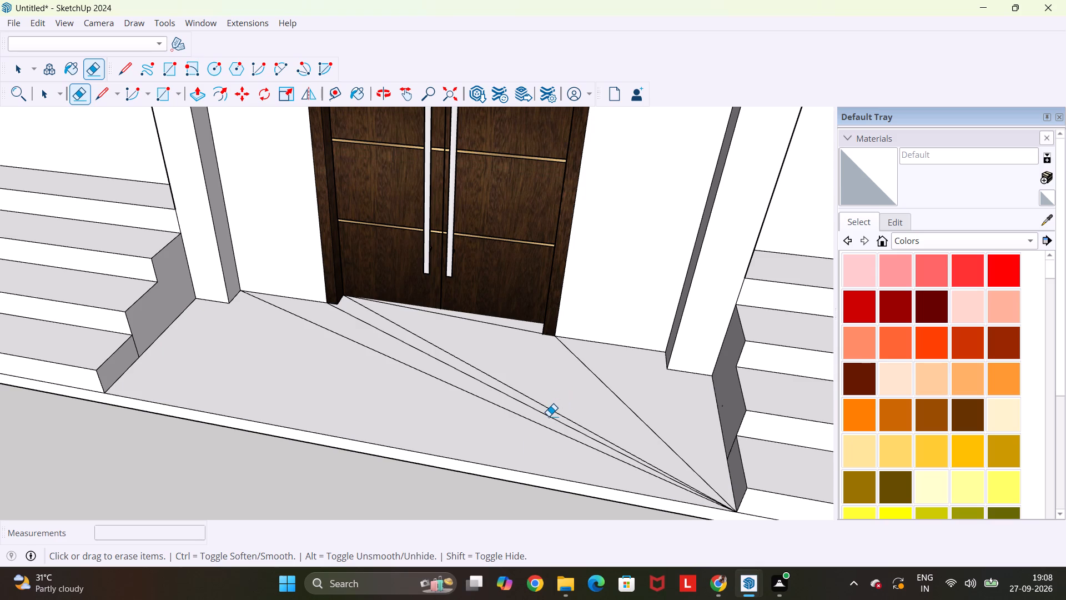
# Undo back through the guide deletion, the pier and wall-end extrusions, the 2' strips and the placement of both double doors.
pyautogui.scroll(-4, 549, 417)
pyautogui.hotkey('ctrl', 'z')
pyautogui.hotkey('ctrl', 'z')
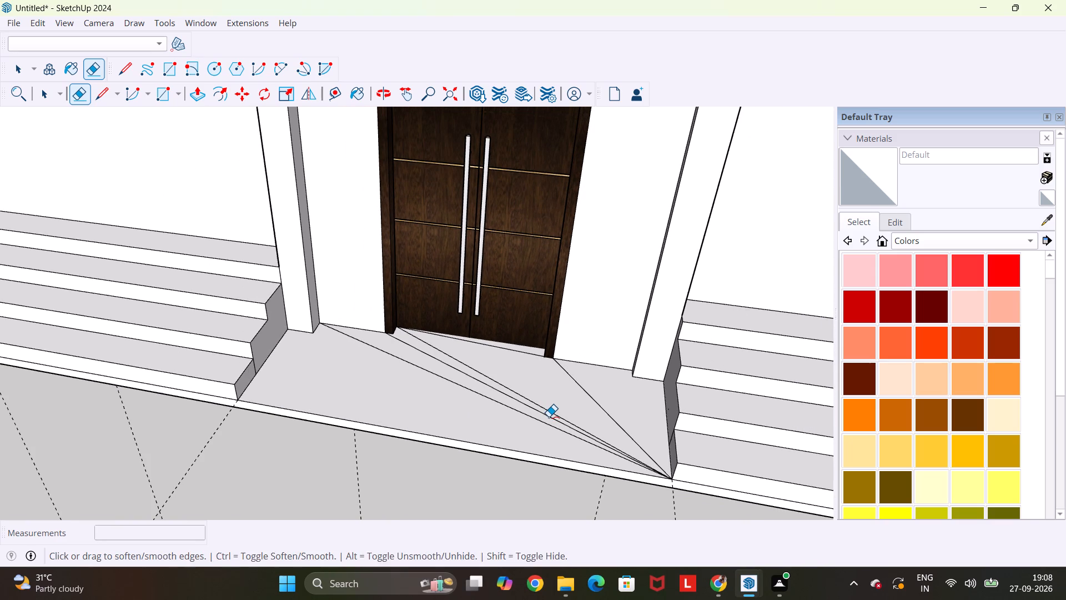
pyautogui.hotkey('ctrl', 'z')
pyautogui.hotkey('ctrl', 'z')
pyautogui.hotkey('ctrl', 'z')
pyautogui.hotkey('ctrl', 'z')
pyautogui.hotkey('ctrl', 'z')
pyautogui.hotkey('ctrl', 'z')
pyautogui.hotkey('ctrl', 'z')
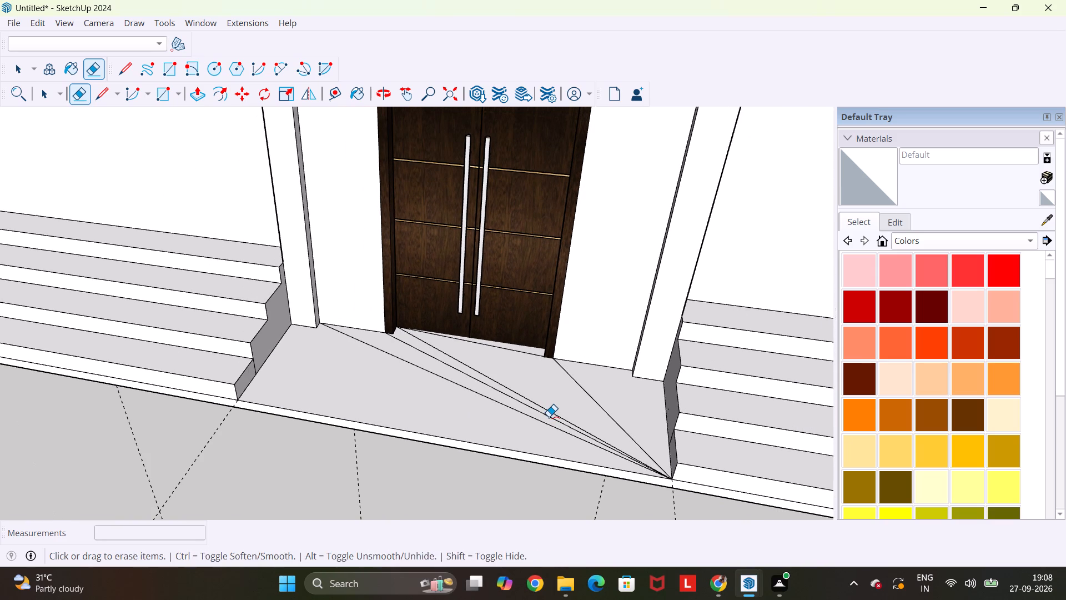
pyautogui.hotkey('ctrl', 'z')
pyautogui.hotkey('ctrl', 'z')
pyautogui.hotkey('ctrl', 'z')
pyautogui.hotkey('ctrl', 'z')
pyautogui.keyDown('ctrl'); pyautogui.scroll(-20, 549, 417); pyautogui.keyUp('ctrl')
pyautogui.hotkey('ctrl', 'z')
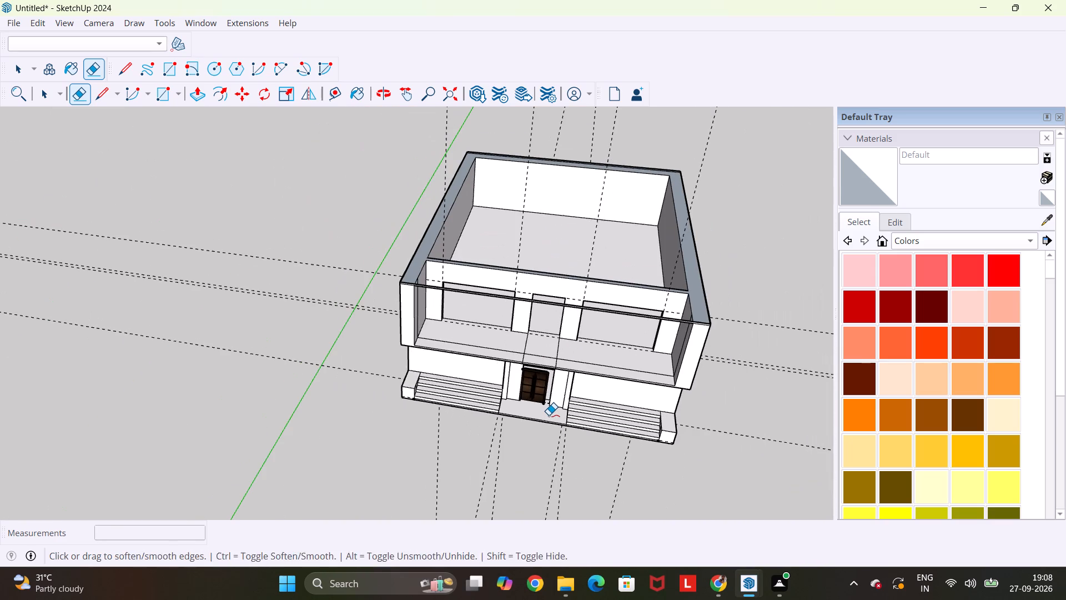
pyautogui.hotkey('ctrl', 'z')
pyautogui.hotkey('ctrl', 'z')
pyautogui.scroll(8, 558, 397)
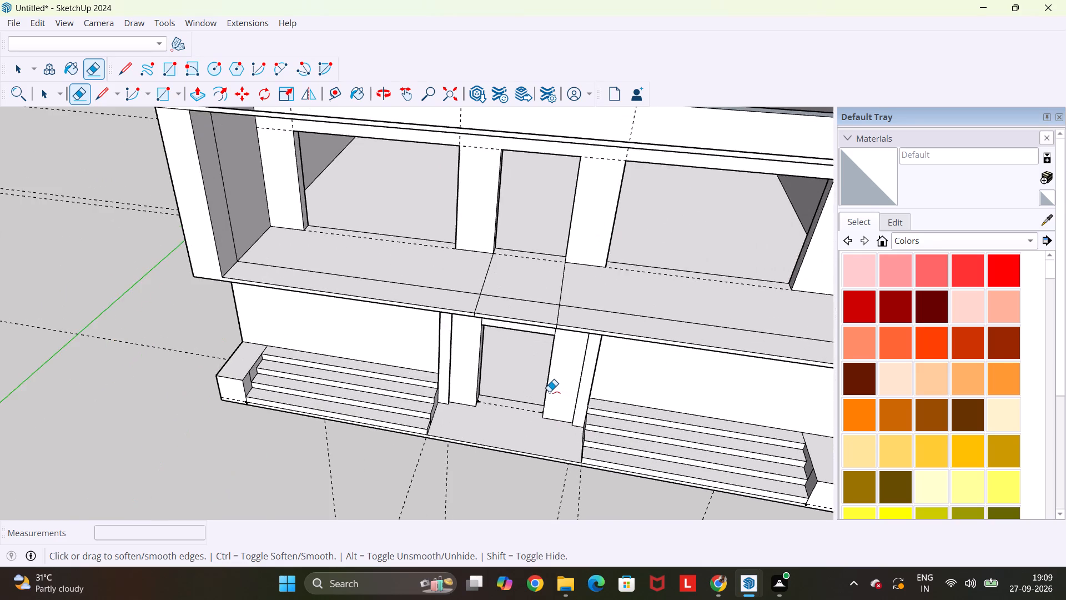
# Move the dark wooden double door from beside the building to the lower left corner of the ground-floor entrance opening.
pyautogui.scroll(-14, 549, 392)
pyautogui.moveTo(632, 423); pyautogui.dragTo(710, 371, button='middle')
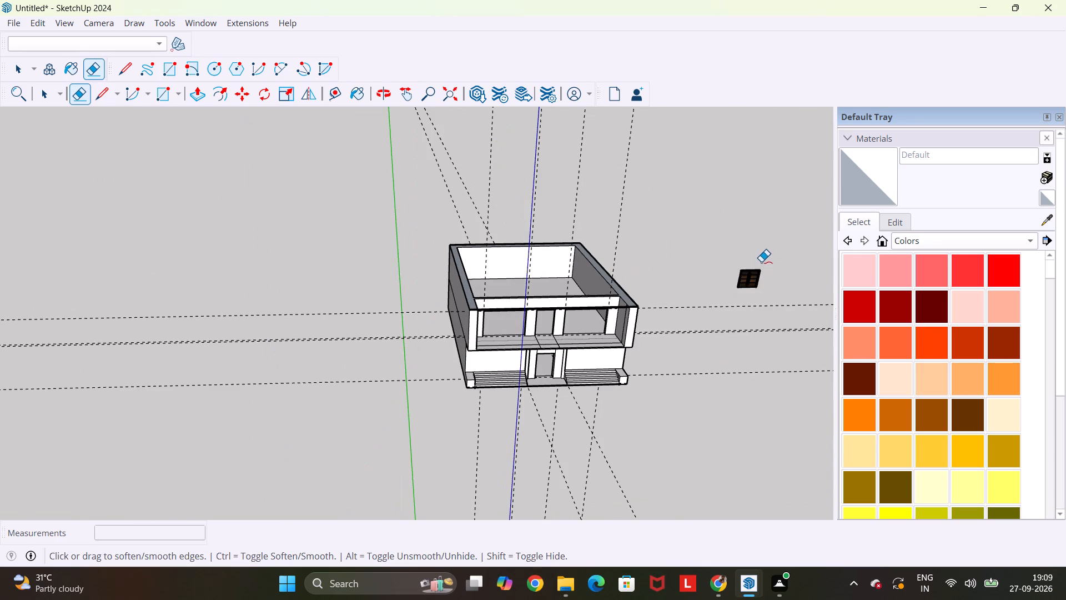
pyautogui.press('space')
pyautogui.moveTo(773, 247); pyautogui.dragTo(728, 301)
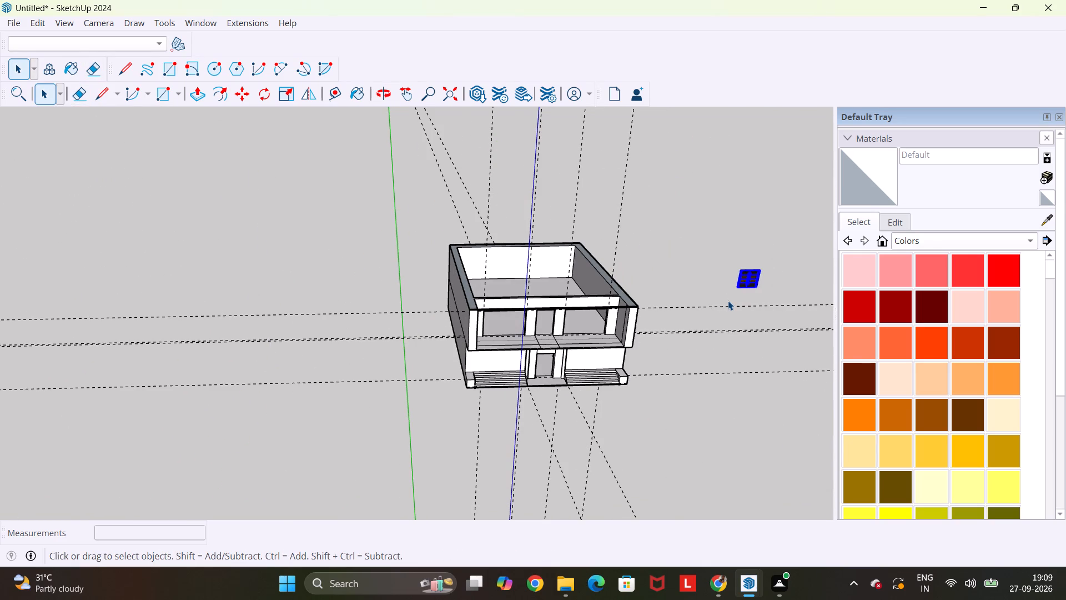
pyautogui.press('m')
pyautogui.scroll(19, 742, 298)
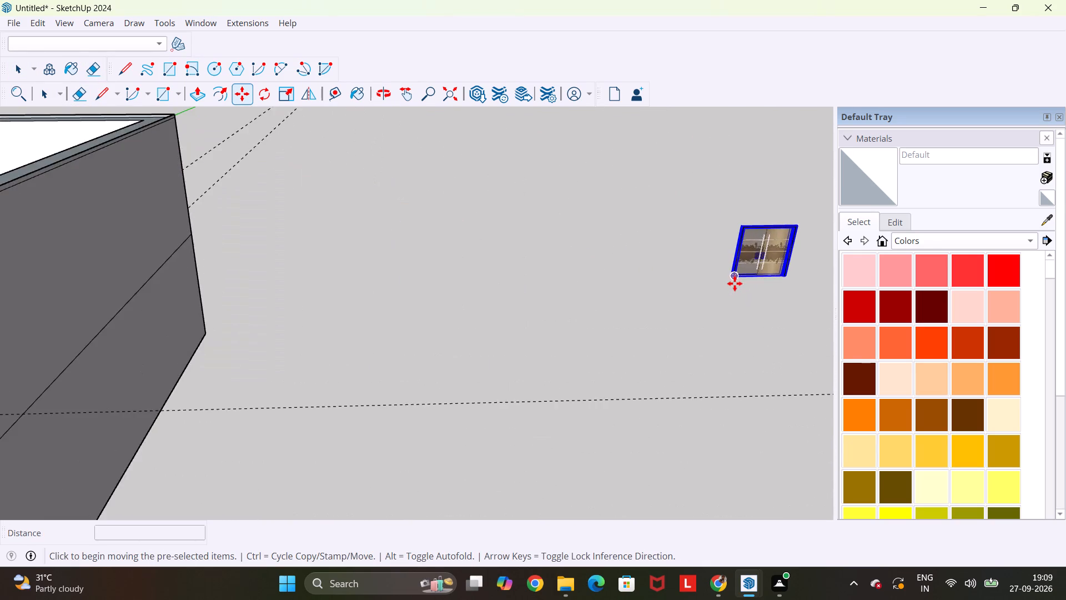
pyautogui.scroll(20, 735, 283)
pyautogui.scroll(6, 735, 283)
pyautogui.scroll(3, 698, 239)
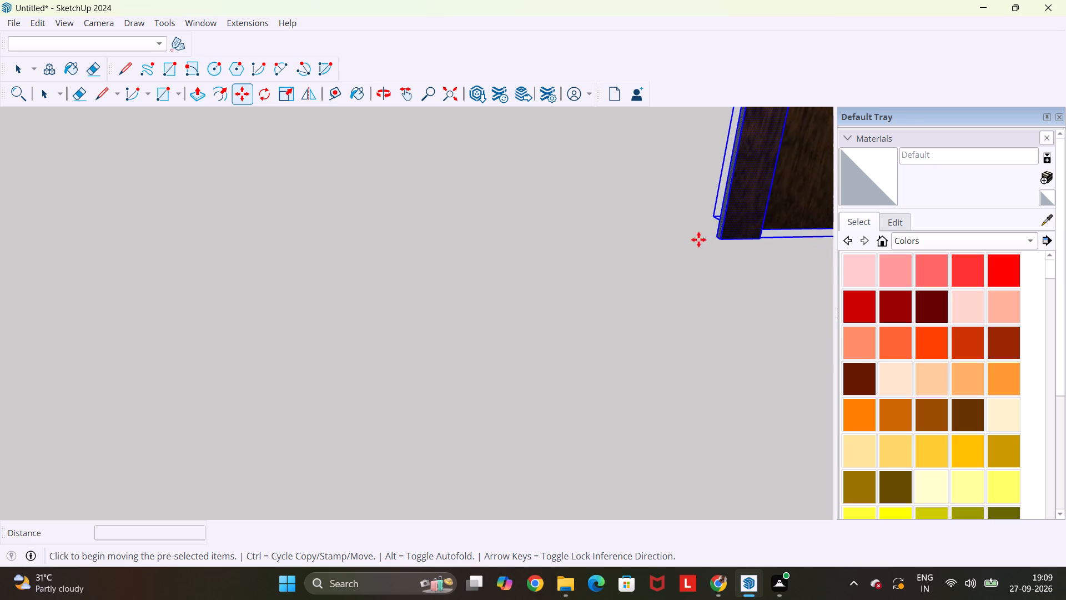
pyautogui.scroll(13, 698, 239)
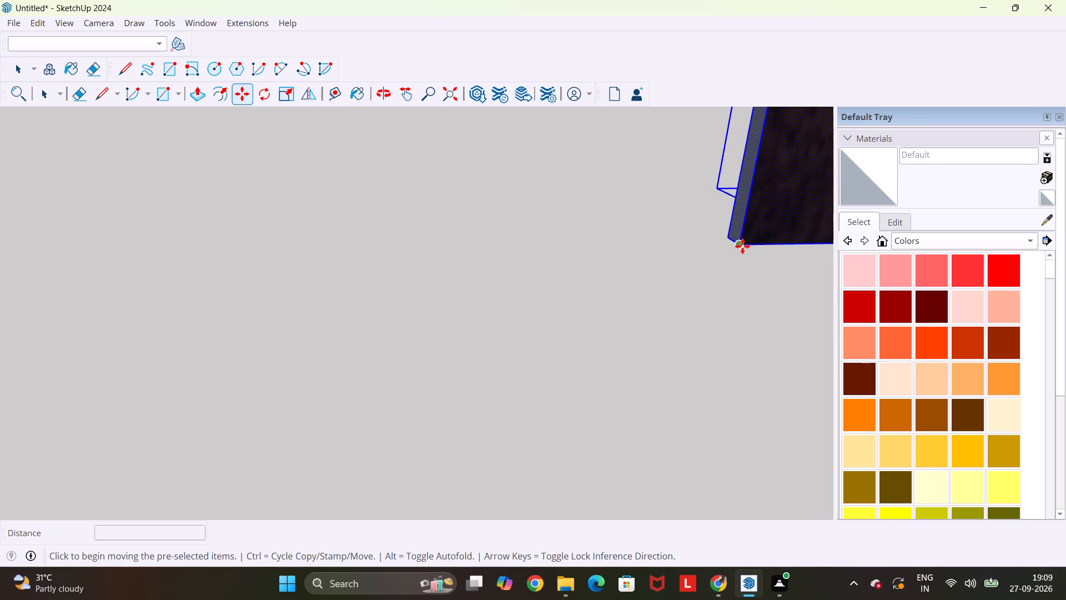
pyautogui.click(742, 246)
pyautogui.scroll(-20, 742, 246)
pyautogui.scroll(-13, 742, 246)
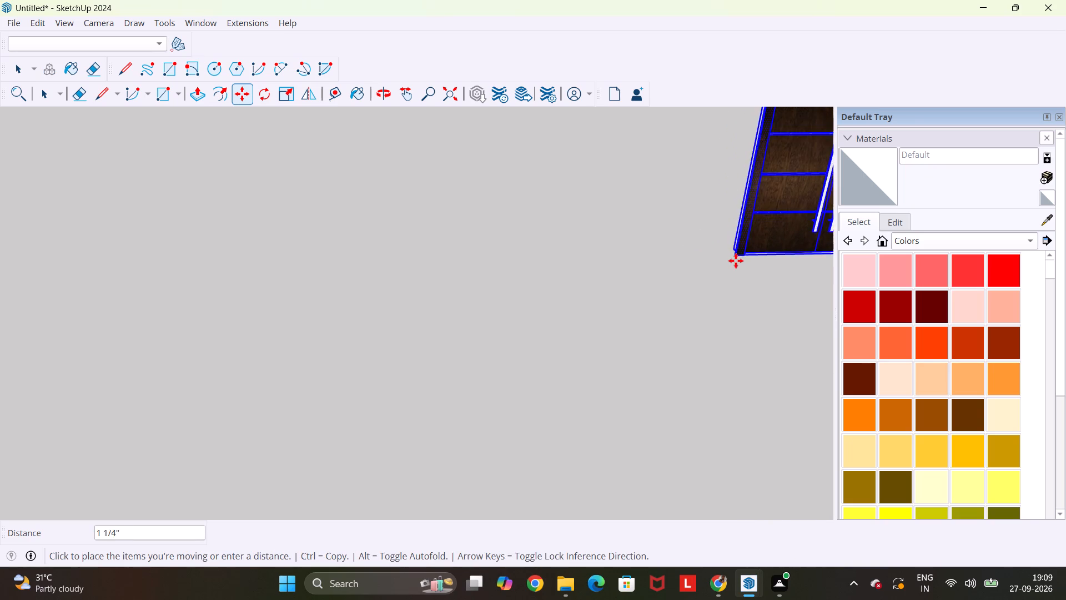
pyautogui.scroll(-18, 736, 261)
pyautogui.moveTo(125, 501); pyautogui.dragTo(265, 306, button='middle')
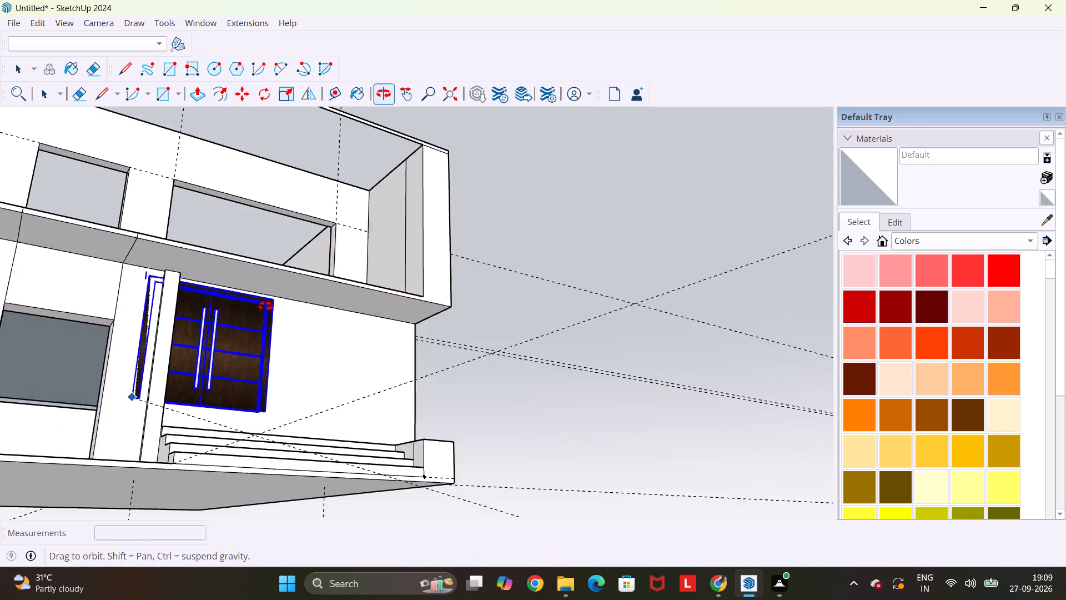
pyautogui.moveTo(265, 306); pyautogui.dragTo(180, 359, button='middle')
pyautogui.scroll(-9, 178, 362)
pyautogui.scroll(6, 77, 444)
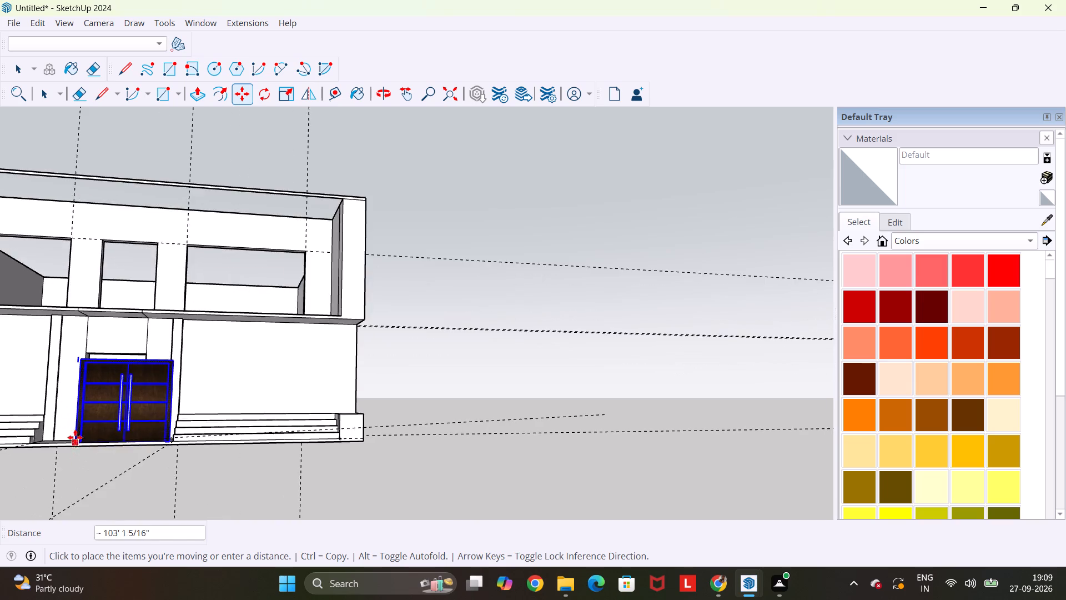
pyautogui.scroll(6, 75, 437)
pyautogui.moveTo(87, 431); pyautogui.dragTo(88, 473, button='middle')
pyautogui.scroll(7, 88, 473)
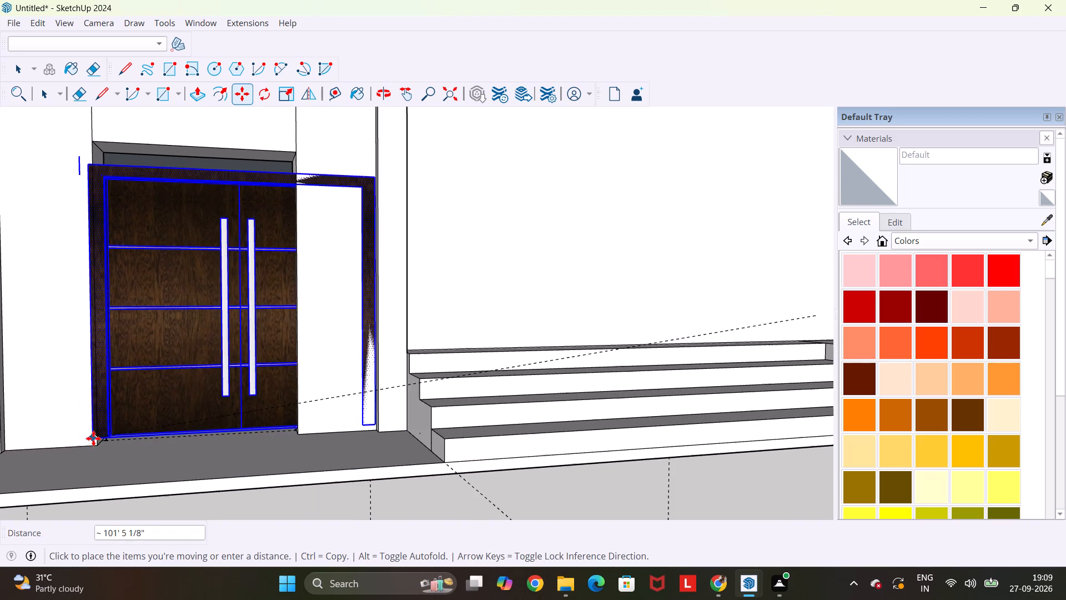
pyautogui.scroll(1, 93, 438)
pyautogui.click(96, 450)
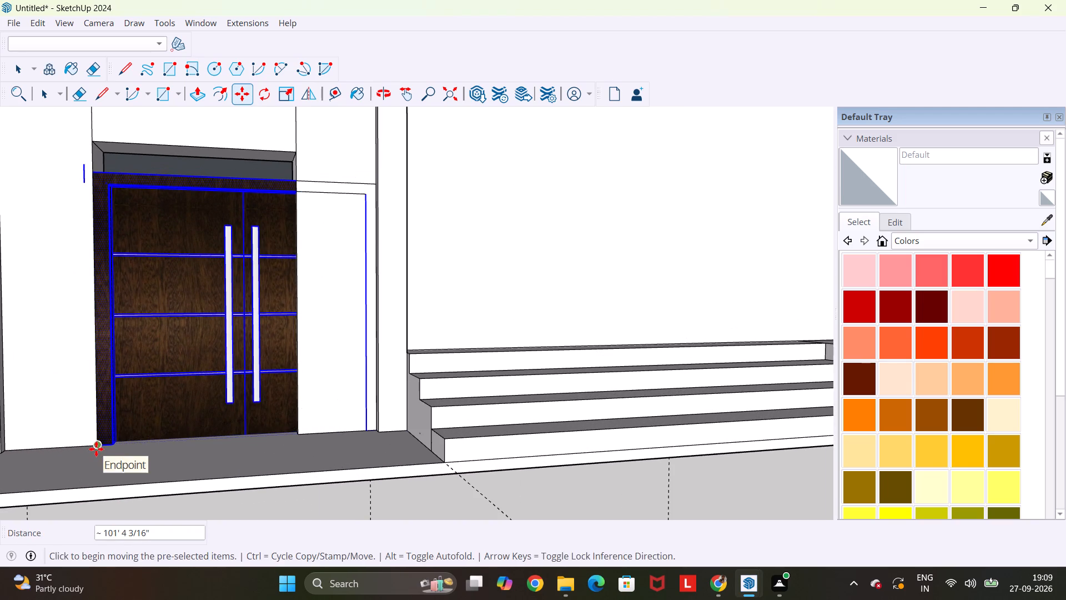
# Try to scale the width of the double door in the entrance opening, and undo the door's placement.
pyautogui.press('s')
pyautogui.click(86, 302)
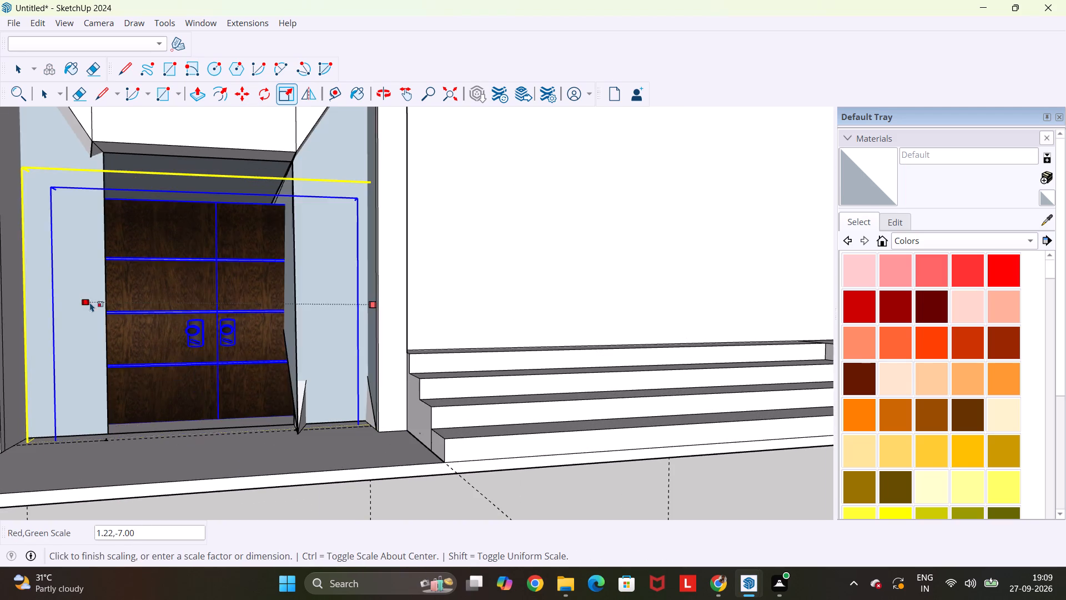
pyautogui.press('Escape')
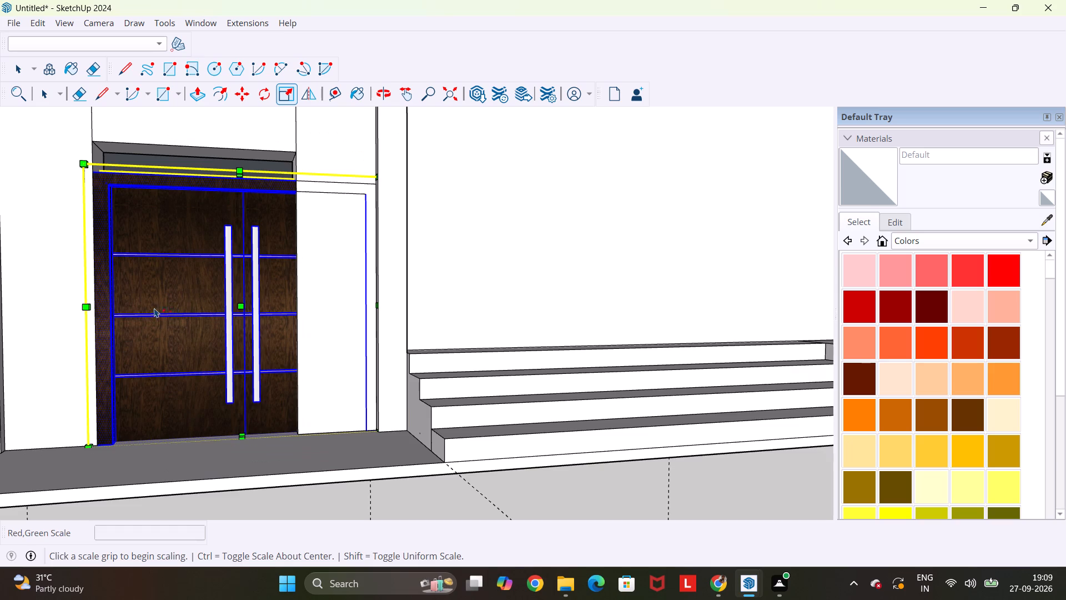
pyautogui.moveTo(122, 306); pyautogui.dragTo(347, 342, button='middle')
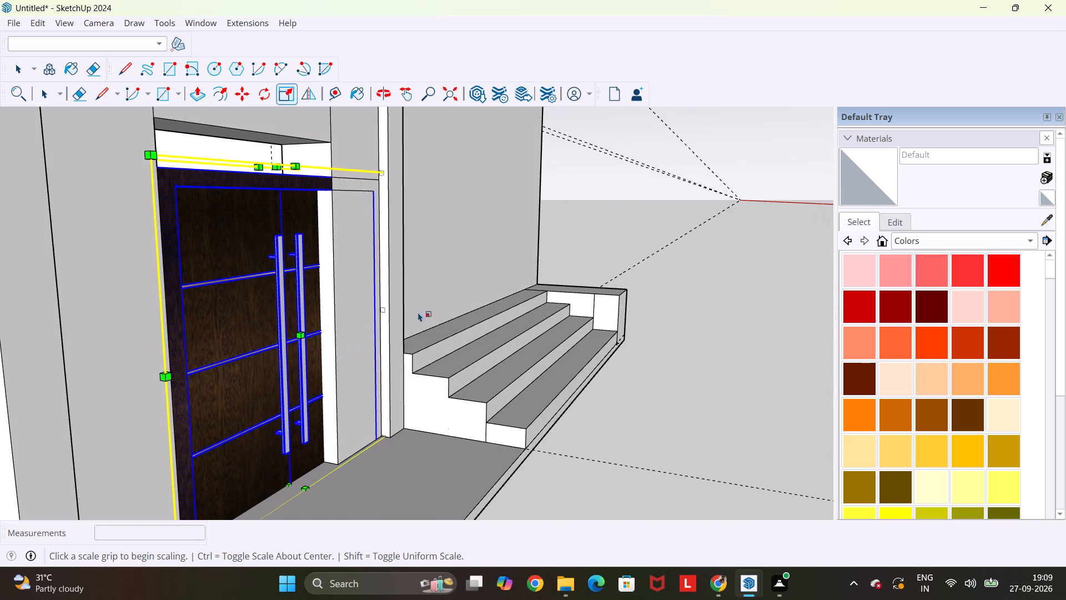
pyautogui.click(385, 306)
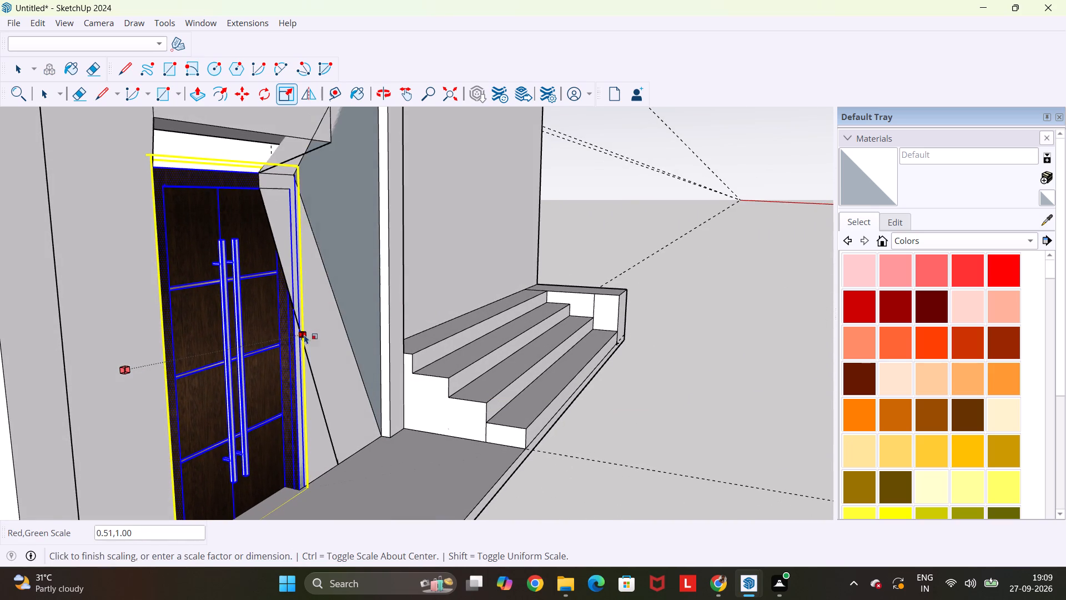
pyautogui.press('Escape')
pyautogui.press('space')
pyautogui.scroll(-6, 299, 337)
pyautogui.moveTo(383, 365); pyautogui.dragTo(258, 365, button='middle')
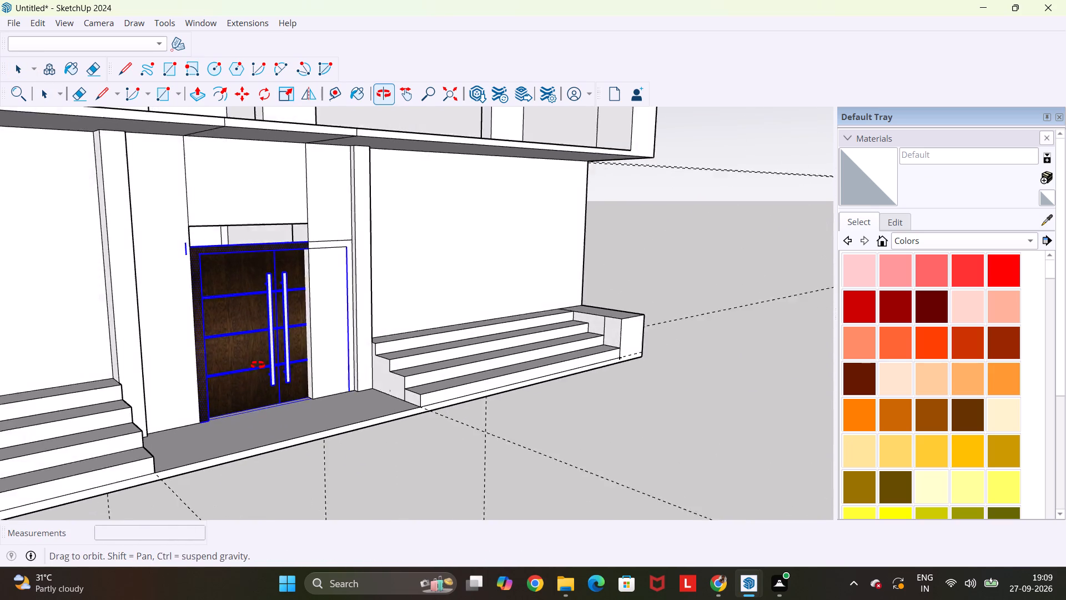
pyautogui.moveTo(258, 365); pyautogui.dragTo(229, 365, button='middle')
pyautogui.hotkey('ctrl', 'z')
# Delete all guides from the model.
pyautogui.scroll(-5, 335, 353)
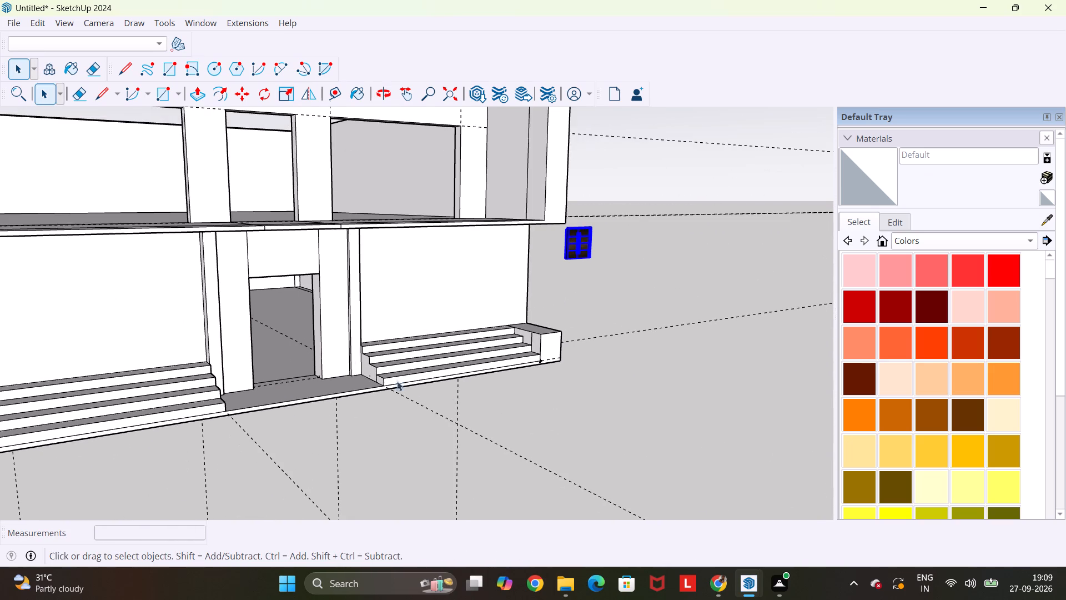
pyautogui.moveTo(457, 404); pyautogui.dragTo(346, 441, button='middle')
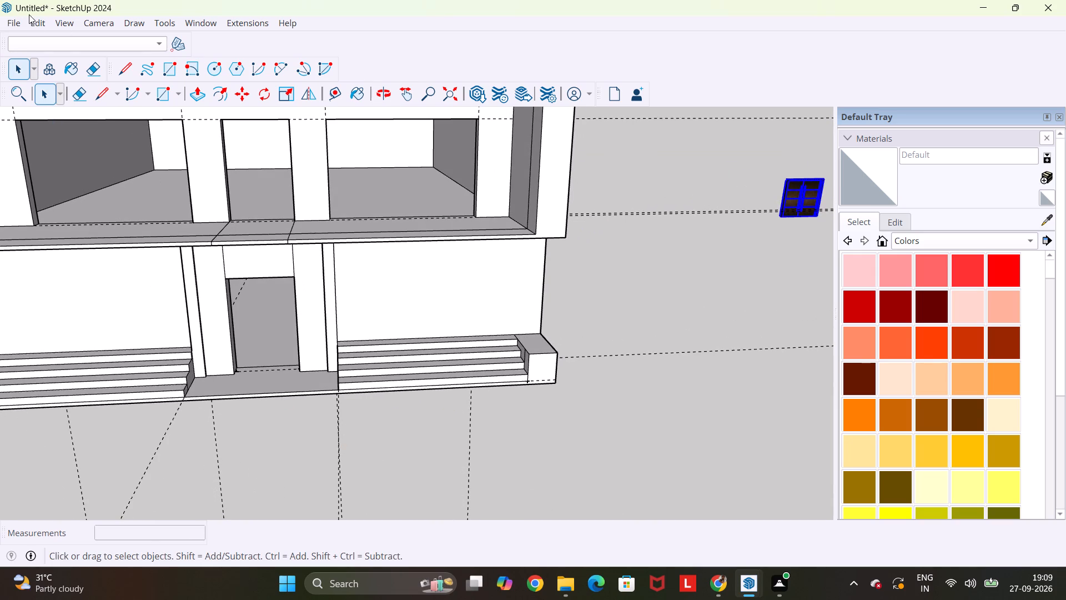
pyautogui.click(36, 23)
pyautogui.click(90, 161)
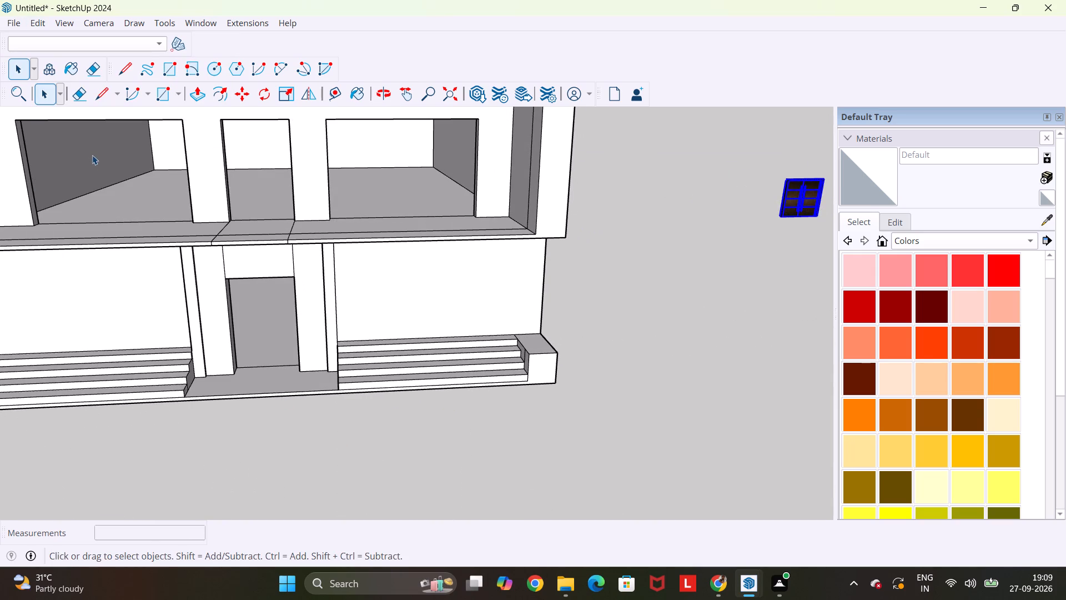
pyautogui.scroll(-4, 579, 269)
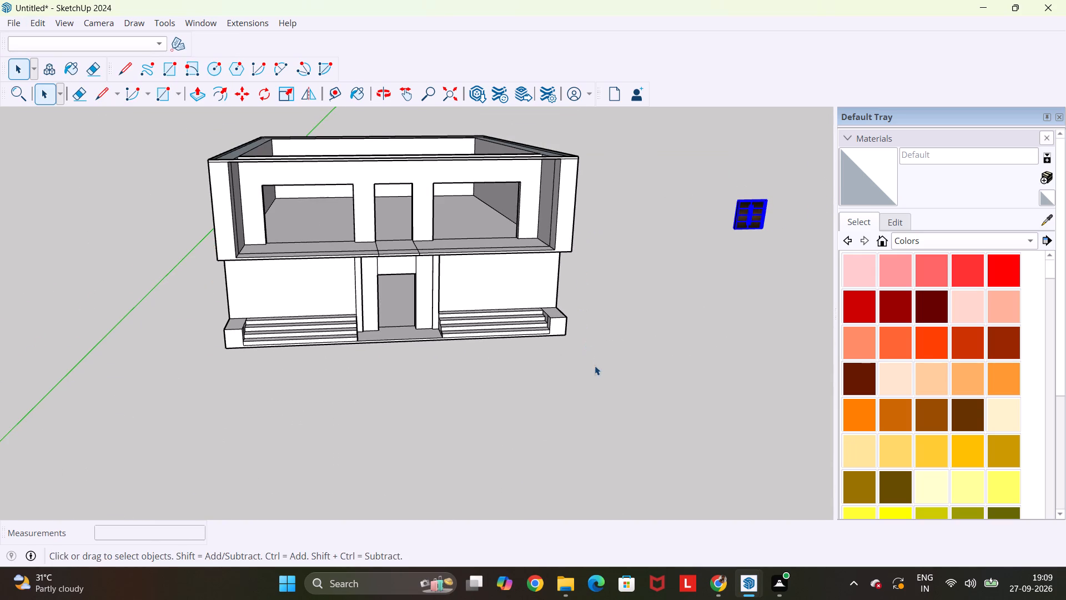
# Check the Main+Door model, switch to 3D Warehouse in Chrome and browse further wooden double door results, loading more models.
pyautogui.click(745, 587)
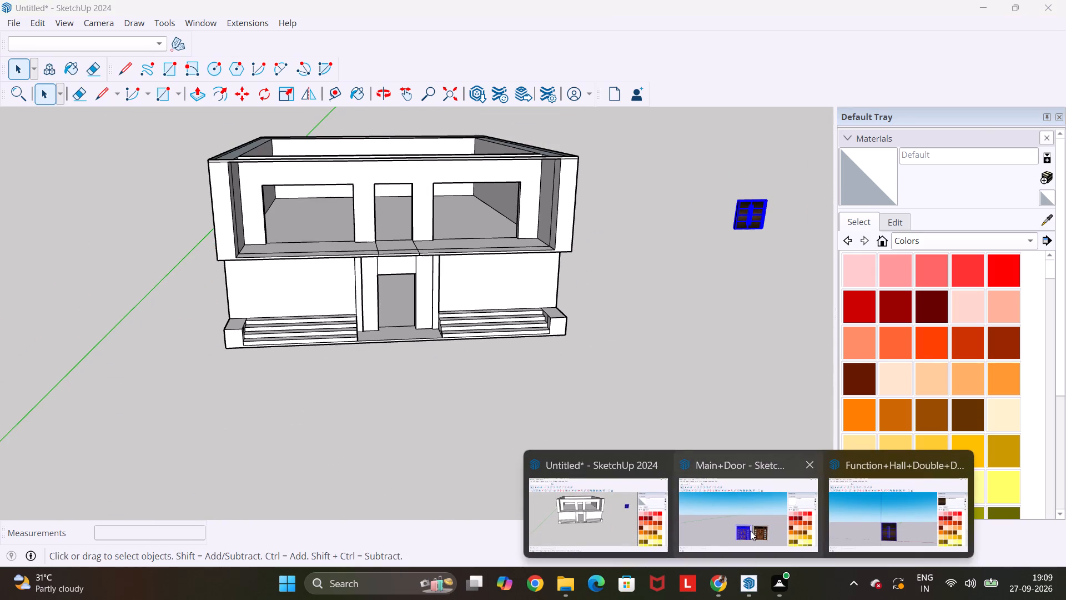
pyautogui.click(762, 530)
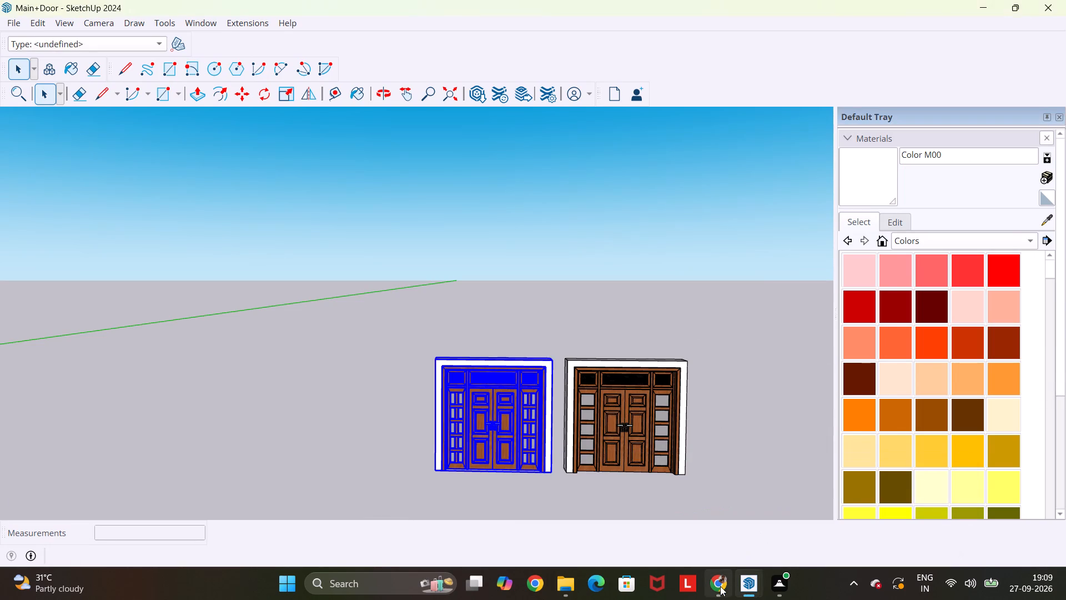
pyautogui.click(720, 586)
pyautogui.scroll(-6, 626, 425)
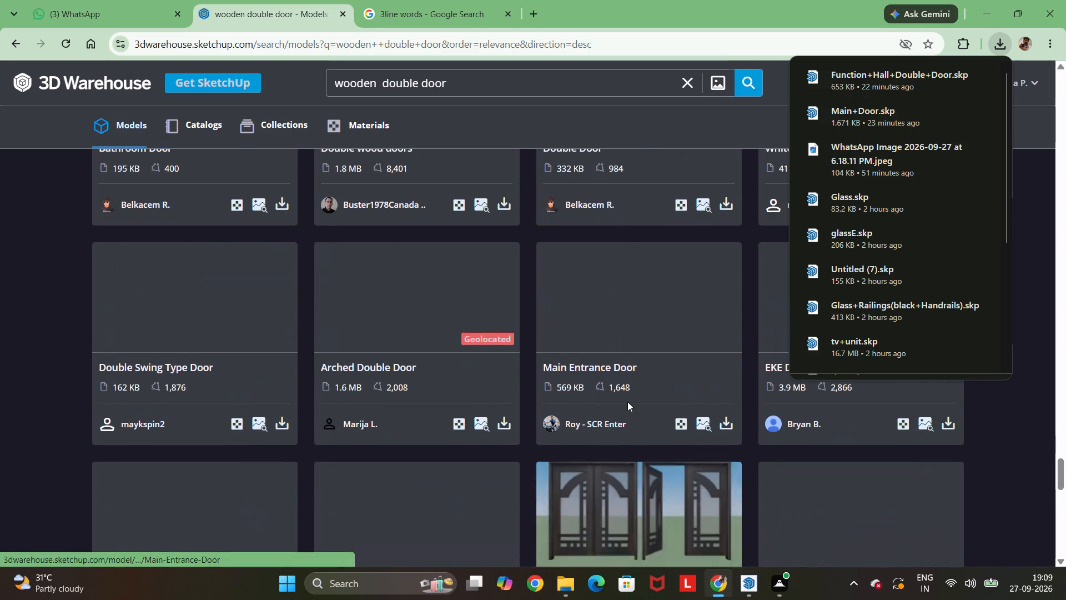
pyautogui.scroll(-5, 627, 396)
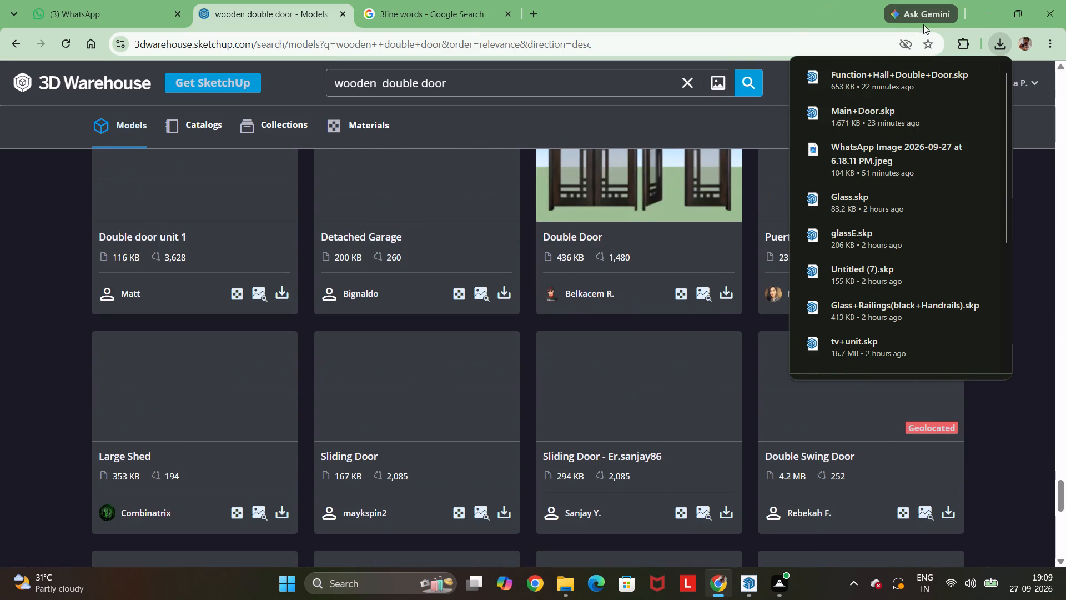
pyautogui.click(1044, 172)
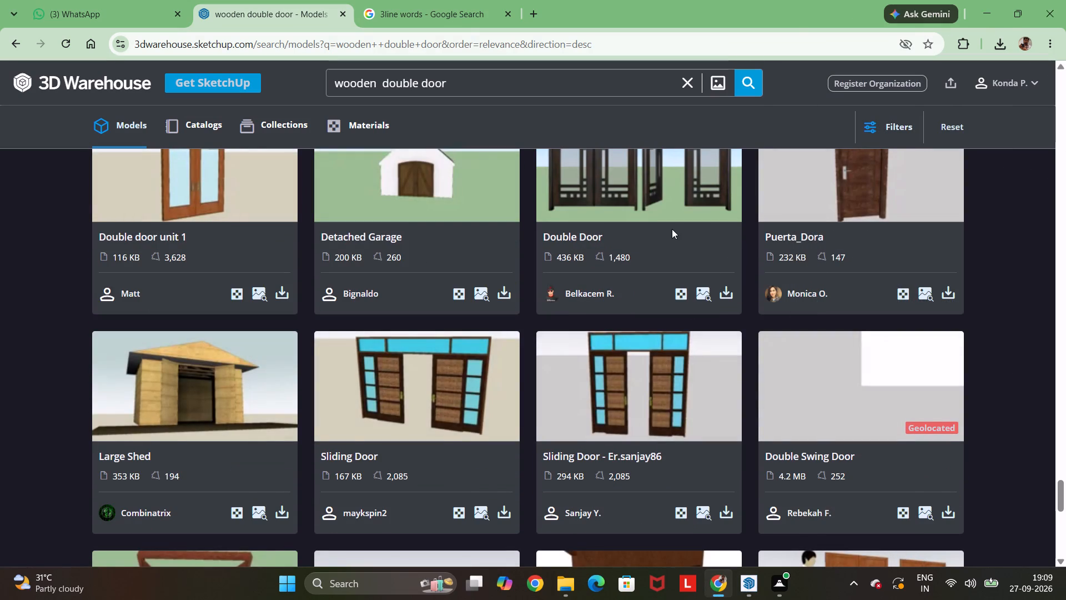
pyautogui.scroll(-6, 672, 229)
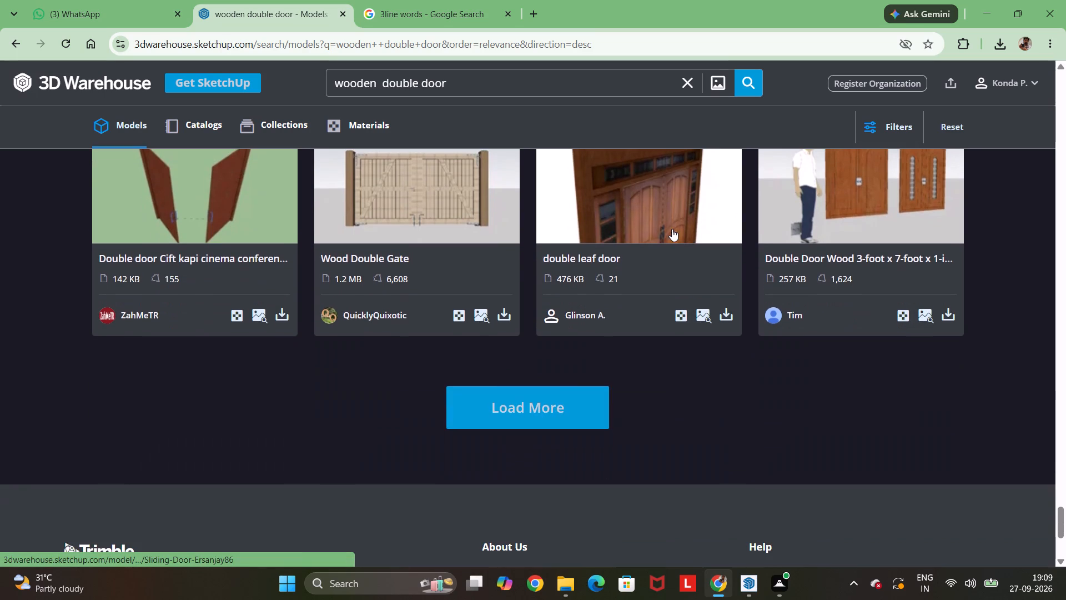
pyautogui.click(547, 414)
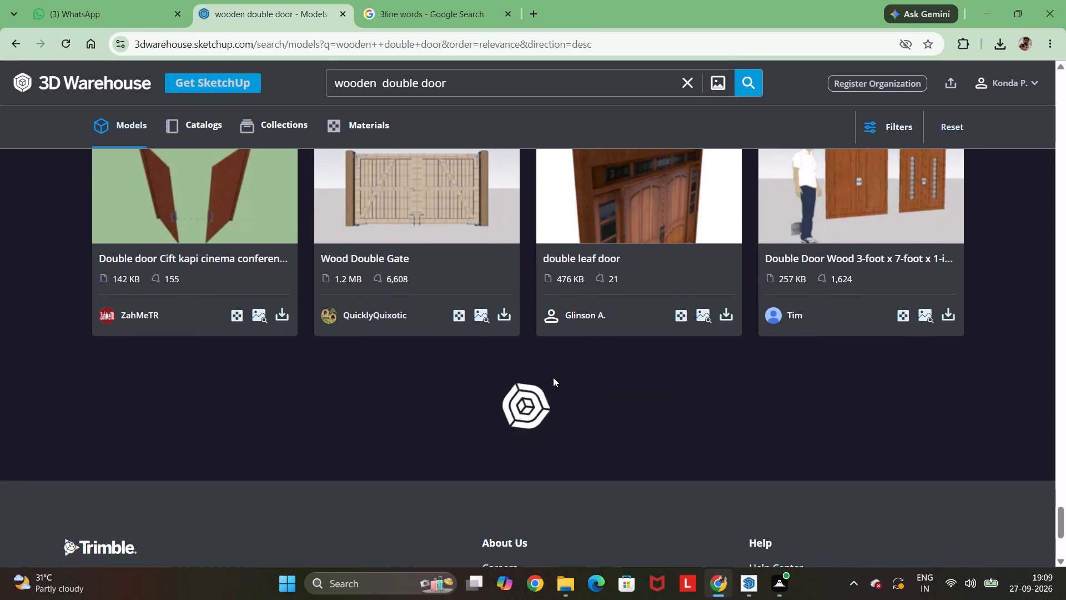
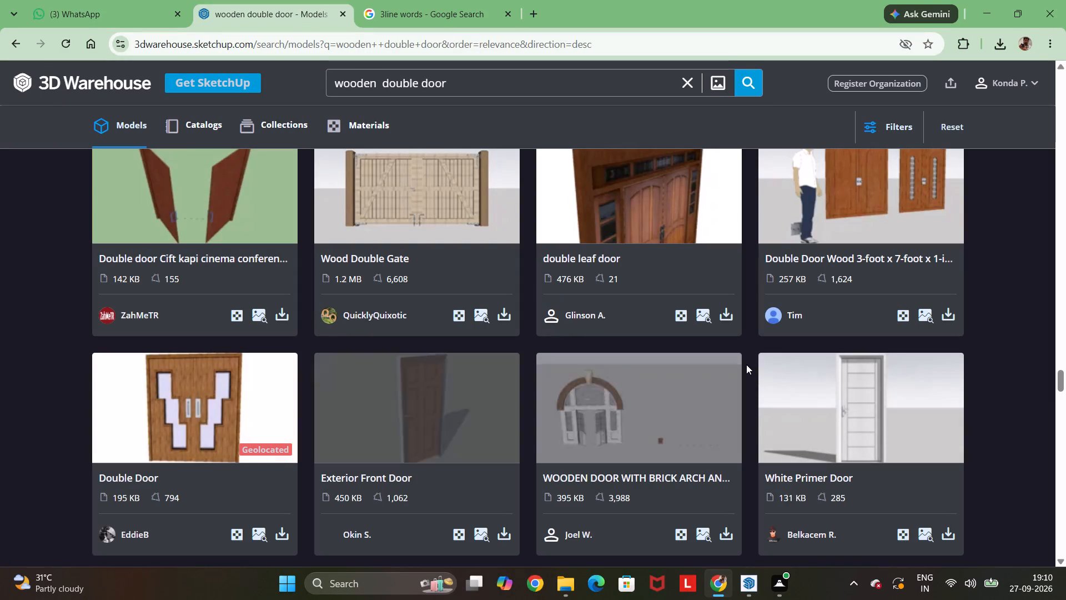
# Browse the wooden double door search results, comparing model thumbnails for a suitable door.
pyautogui.scroll(-1, 500, 333)
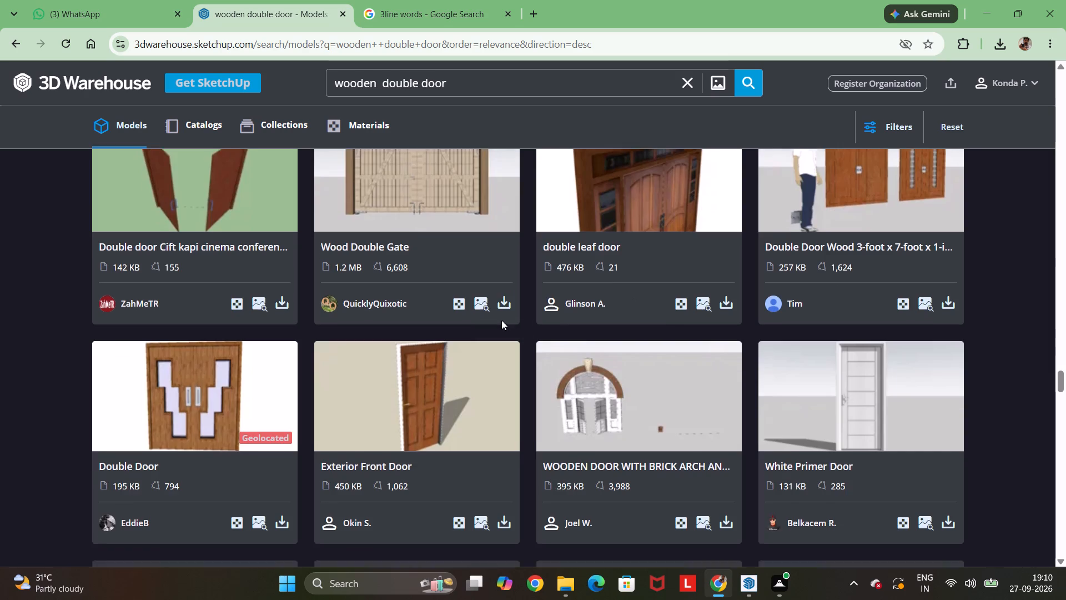
pyautogui.scroll(-5, 501, 320)
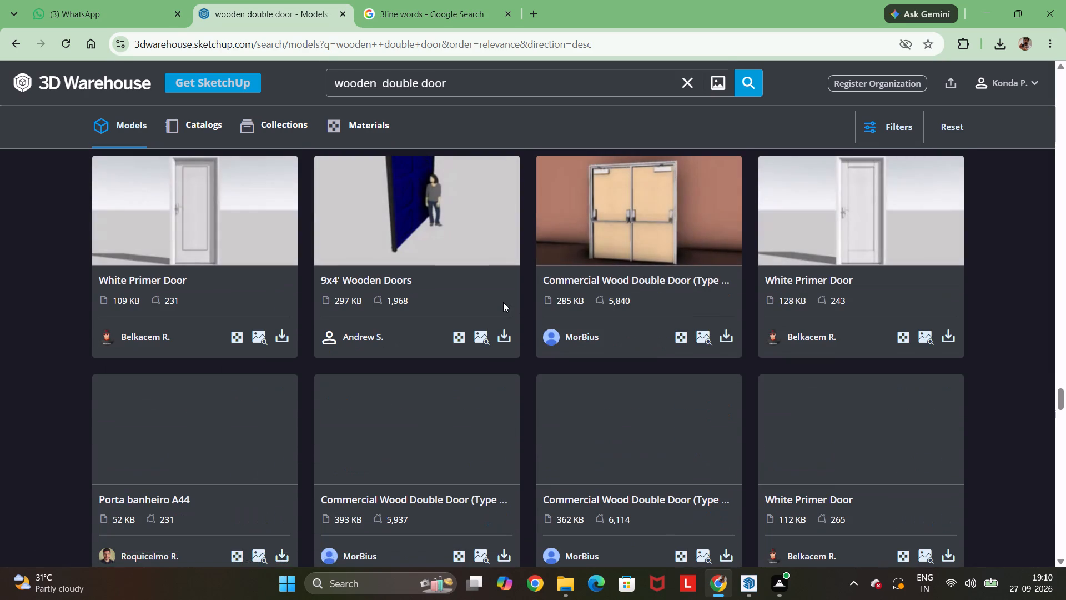
pyautogui.scroll(-3, 503, 302)
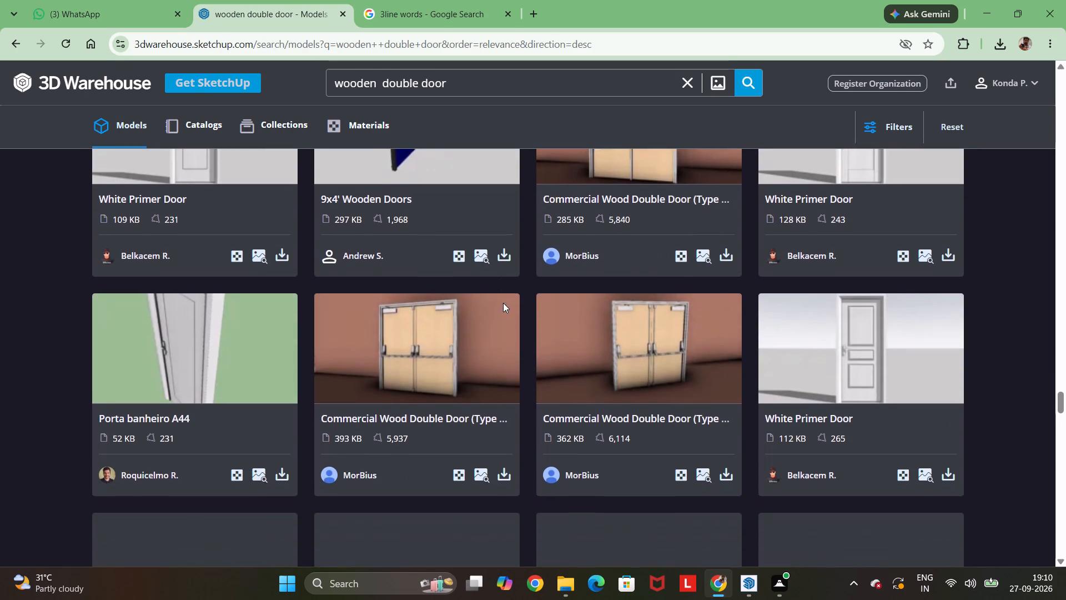
pyautogui.scroll(-4, 503, 303)
pyautogui.scroll(2, 503, 304)
pyautogui.scroll(-2, 503, 304)
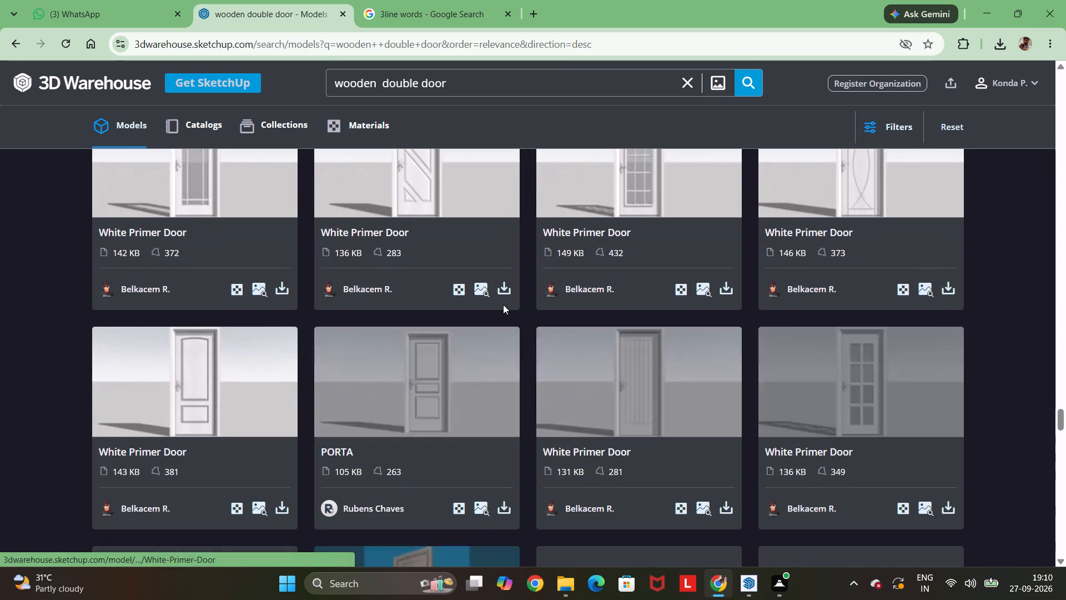
pyautogui.scroll(-6, 503, 304)
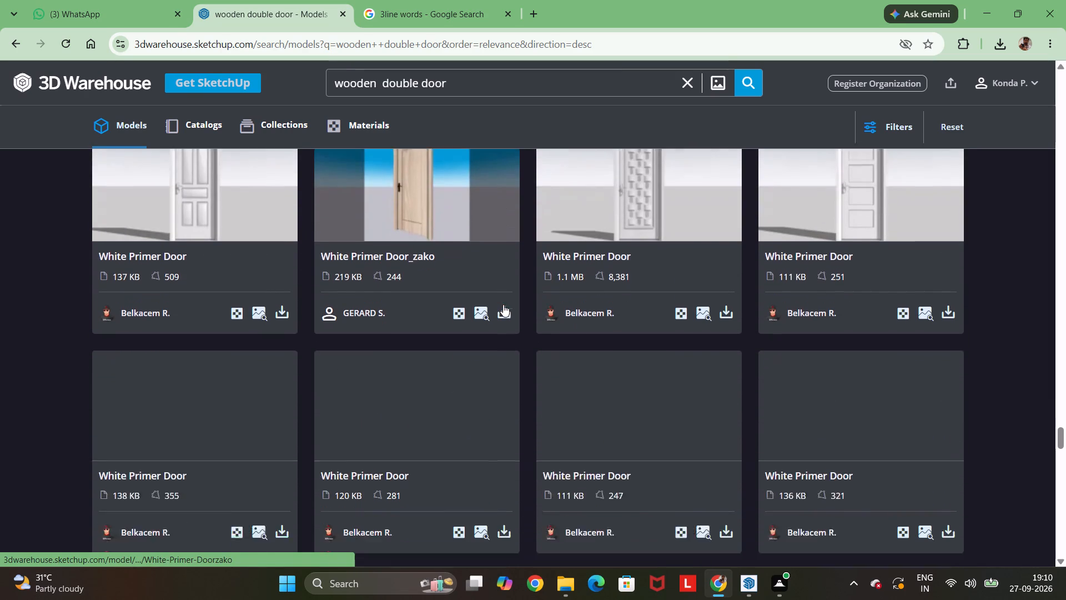
pyautogui.scroll(-2, 503, 304)
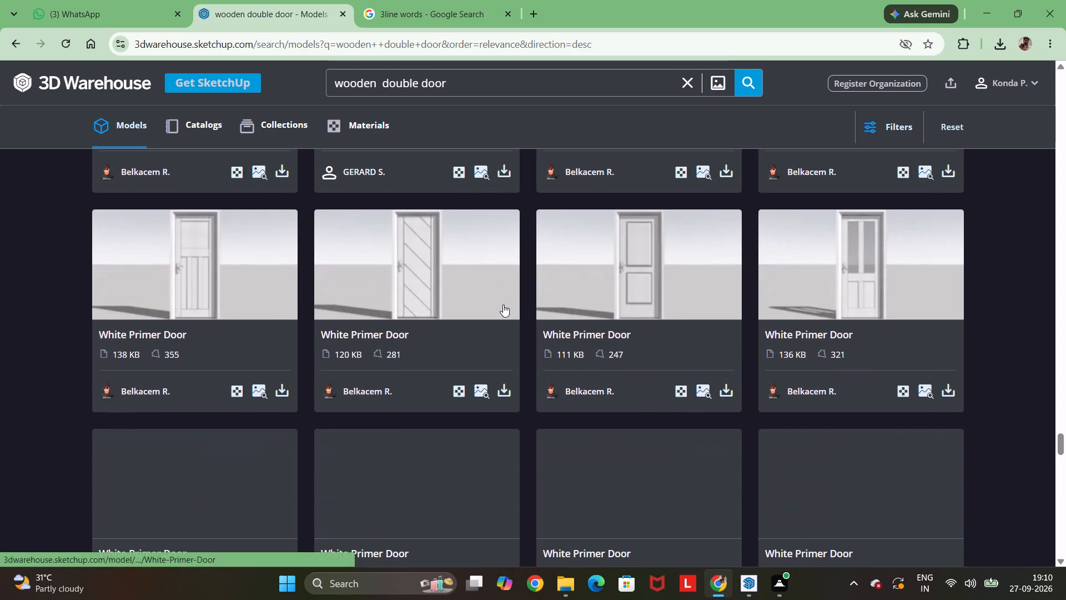
pyautogui.scroll(-7, 503, 304)
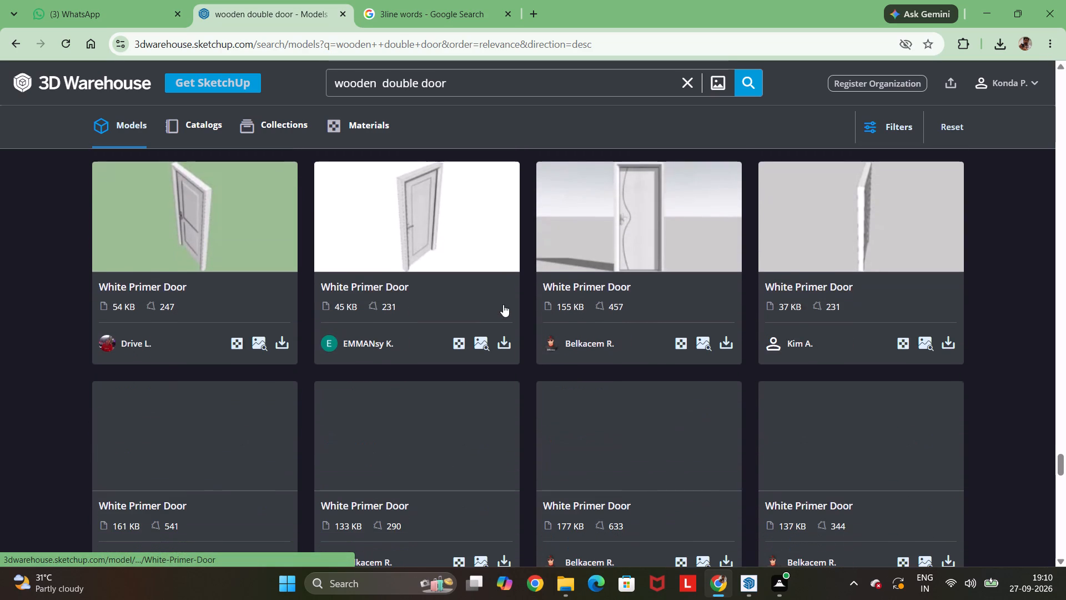
pyautogui.scroll(-4, 503, 304)
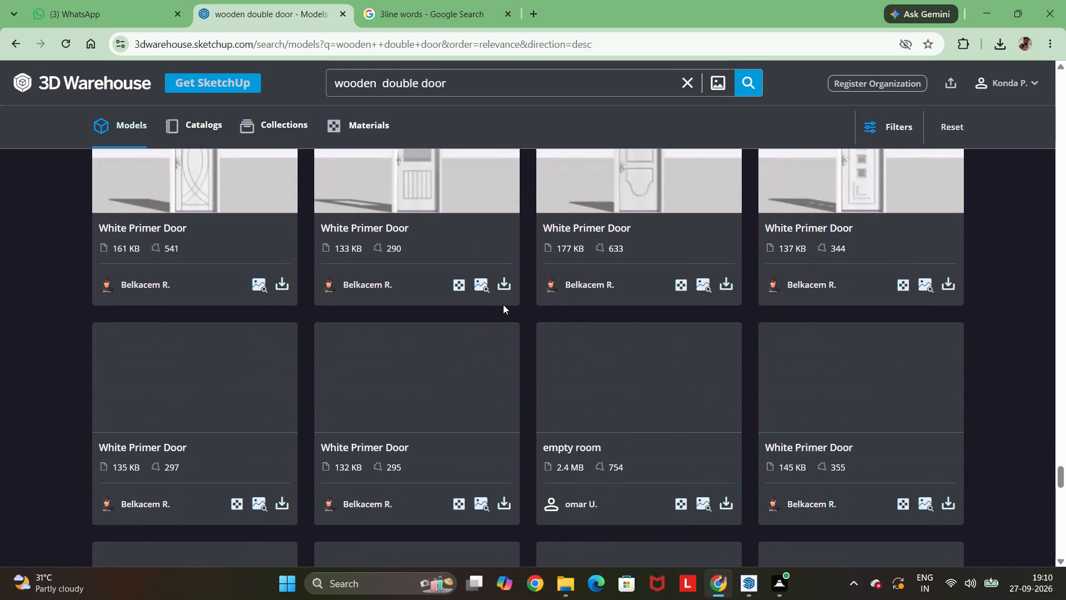
pyautogui.scroll(-6, 503, 304)
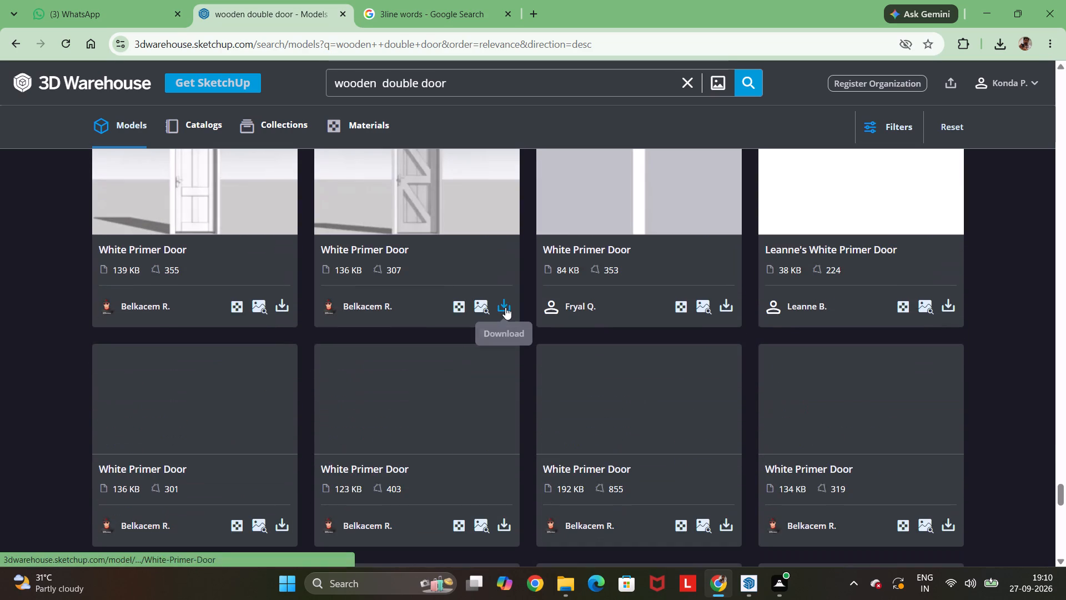
pyautogui.scroll(18, 505, 307)
pyautogui.scroll(3, 505, 307)
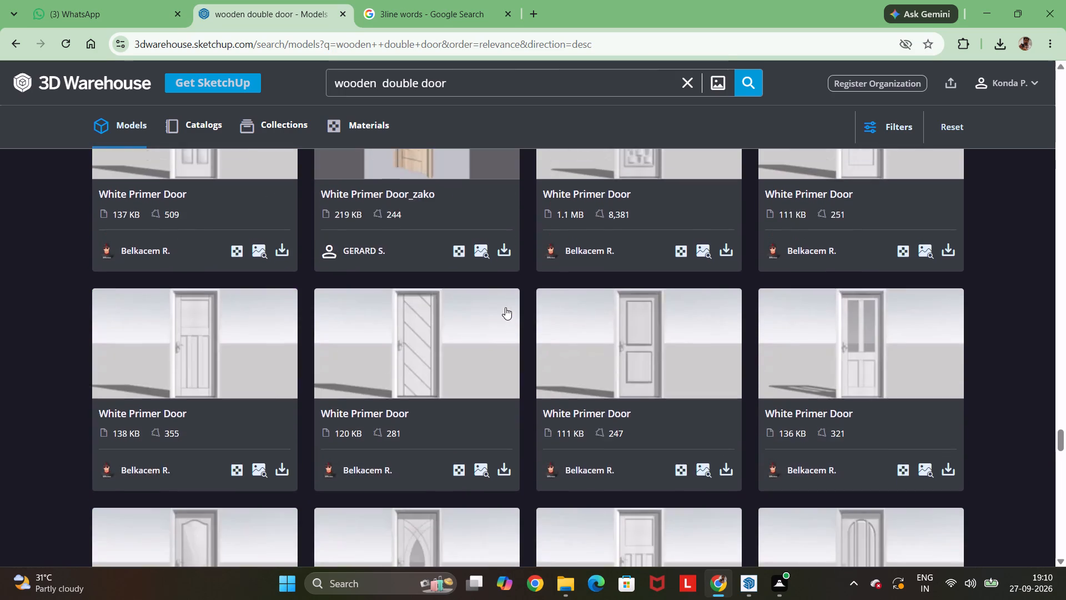
pyautogui.scroll(19, 505, 307)
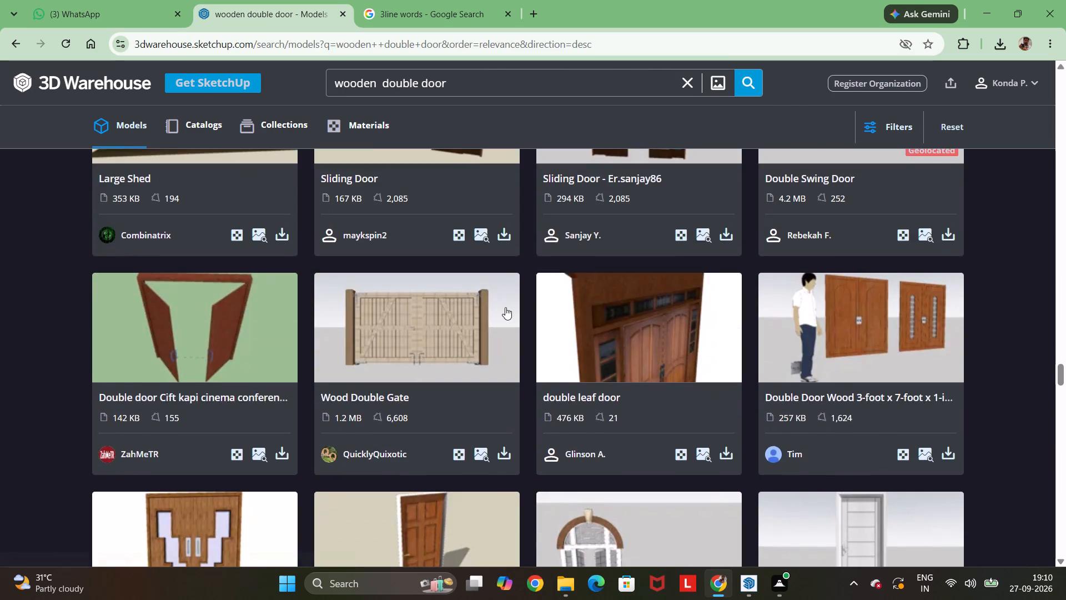
pyautogui.scroll(-5, 505, 307)
pyautogui.scroll(5, 505, 307)
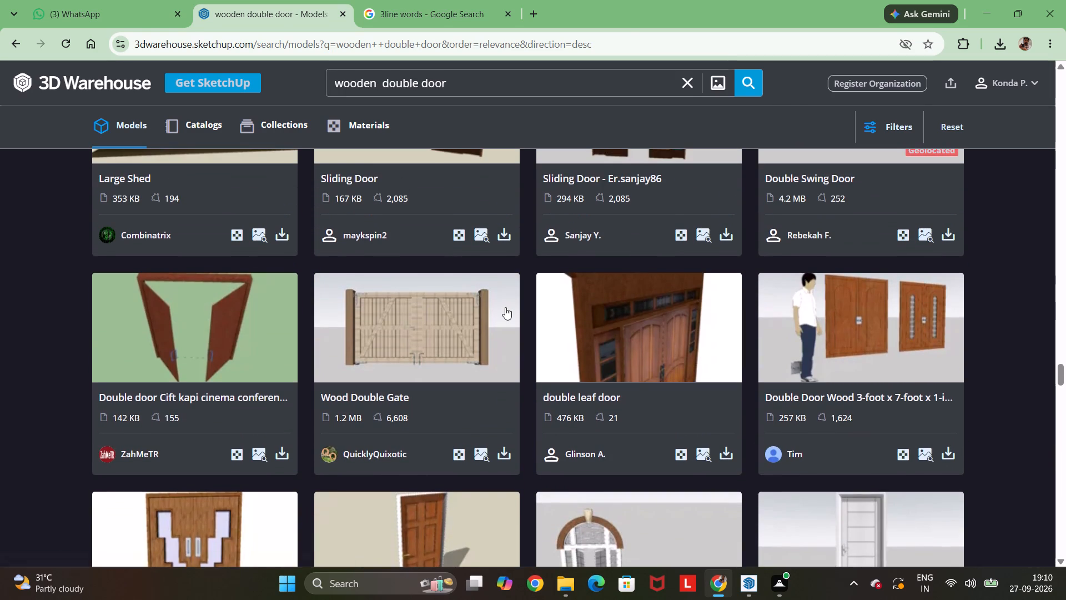
pyautogui.scroll(5, 505, 307)
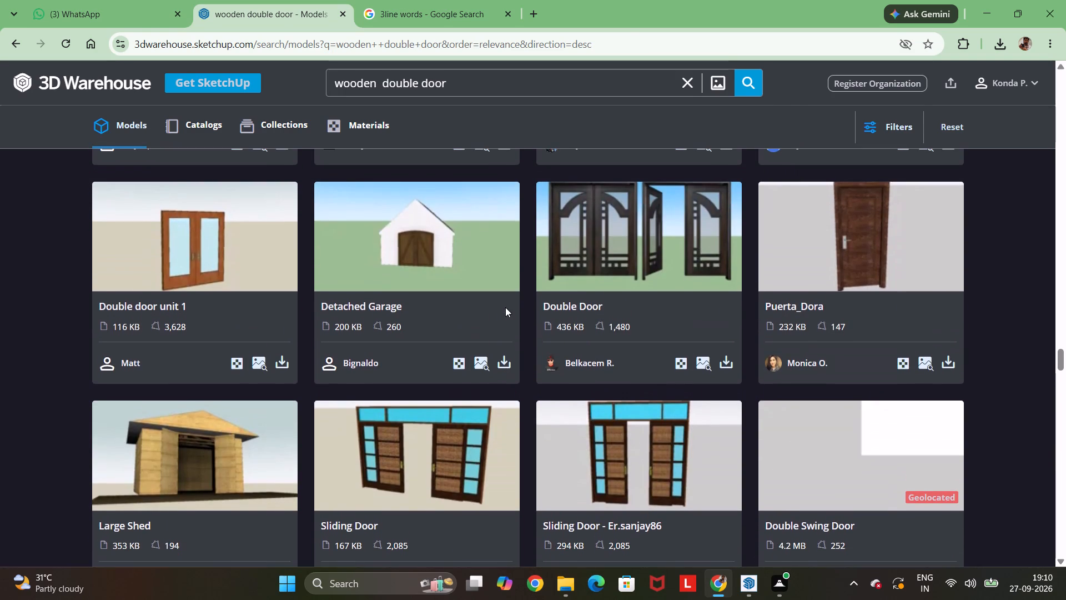
pyautogui.scroll(4, 505, 307)
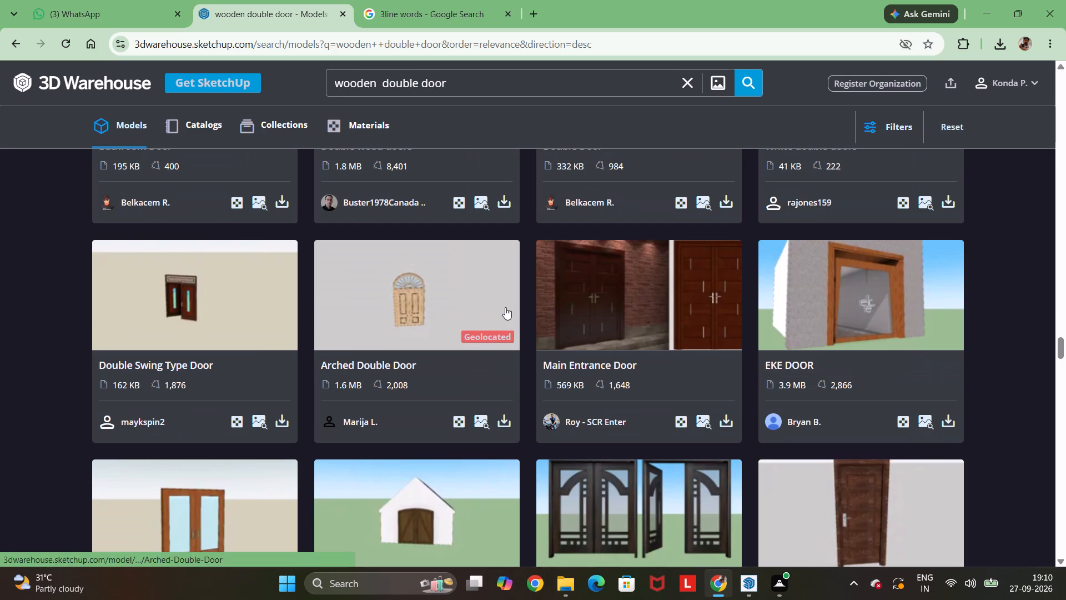
pyautogui.scroll(6, 505, 307)
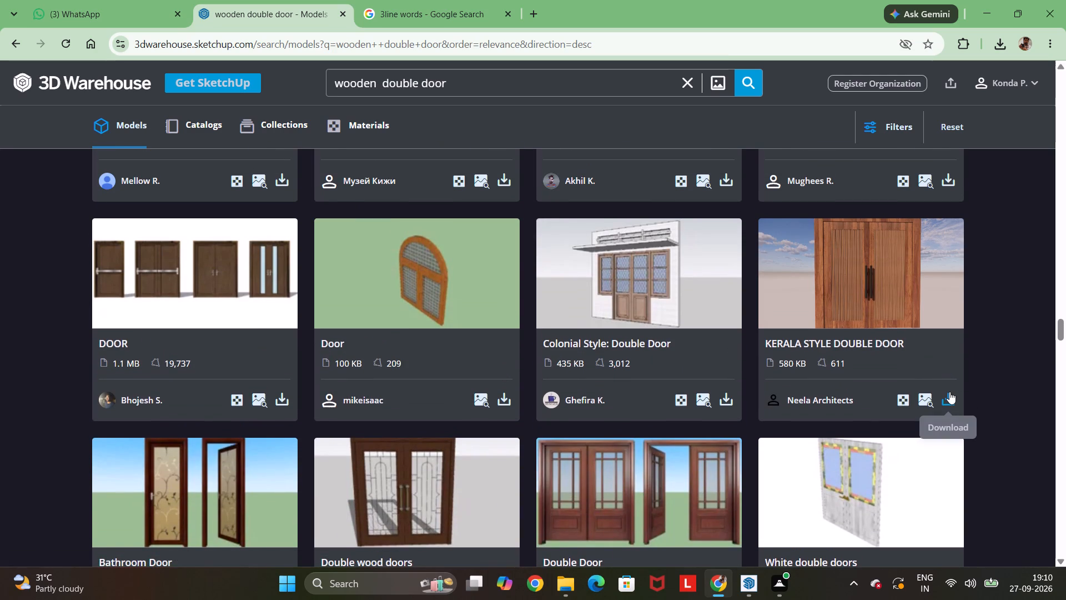
# Download the DOOR model, whose thumbnail shows four dark wooden doors in a row, as a SketchUp file.
pyautogui.click(283, 403)
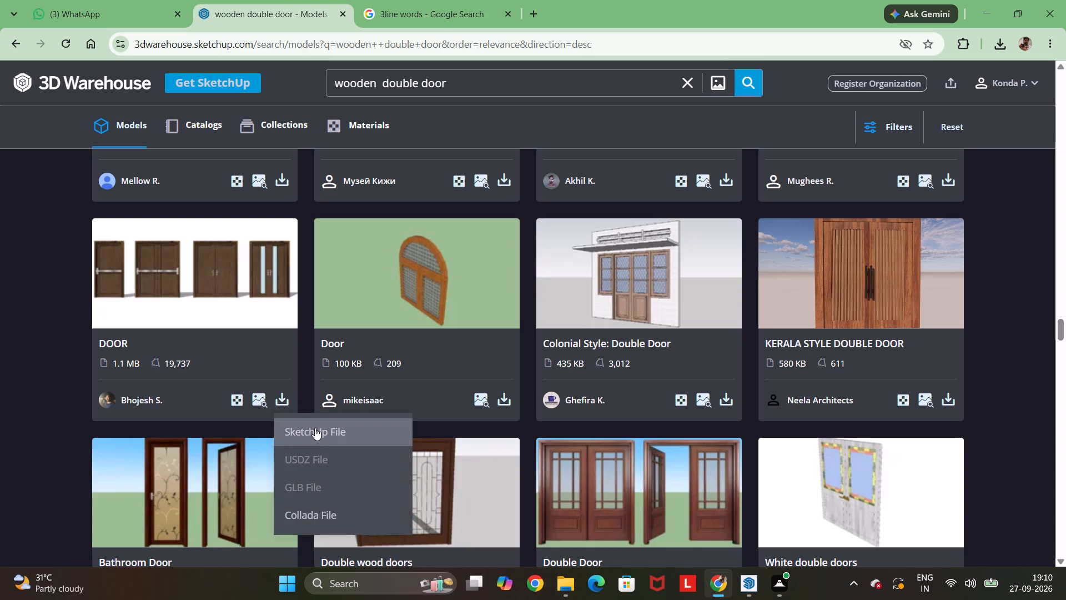
pyautogui.click(320, 434)
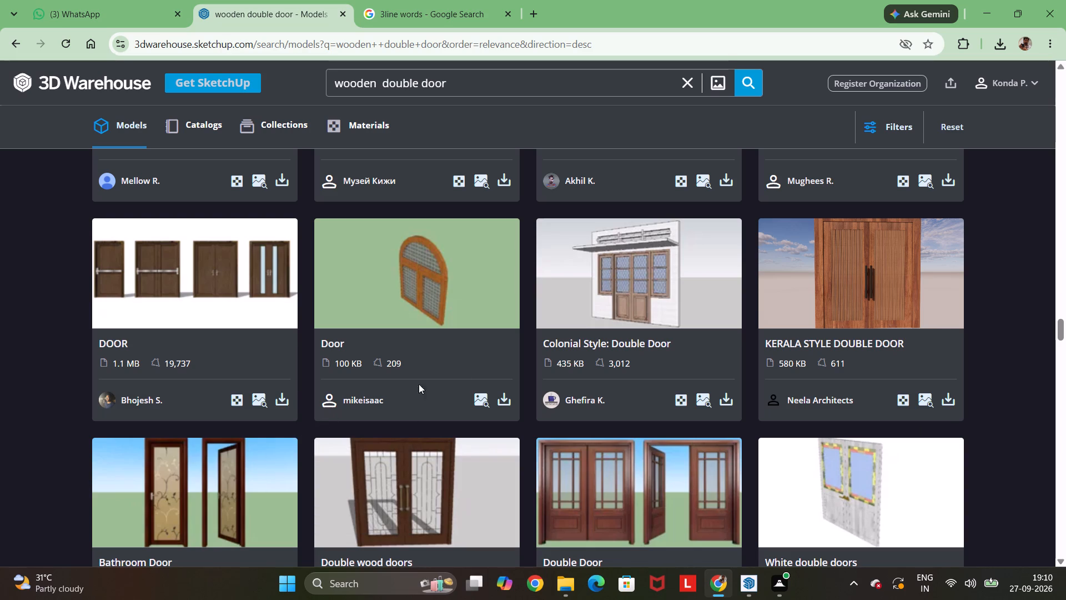
# Look back through the earlier wooden double door results for other door designs.
pyautogui.scroll(5, 586, 366)
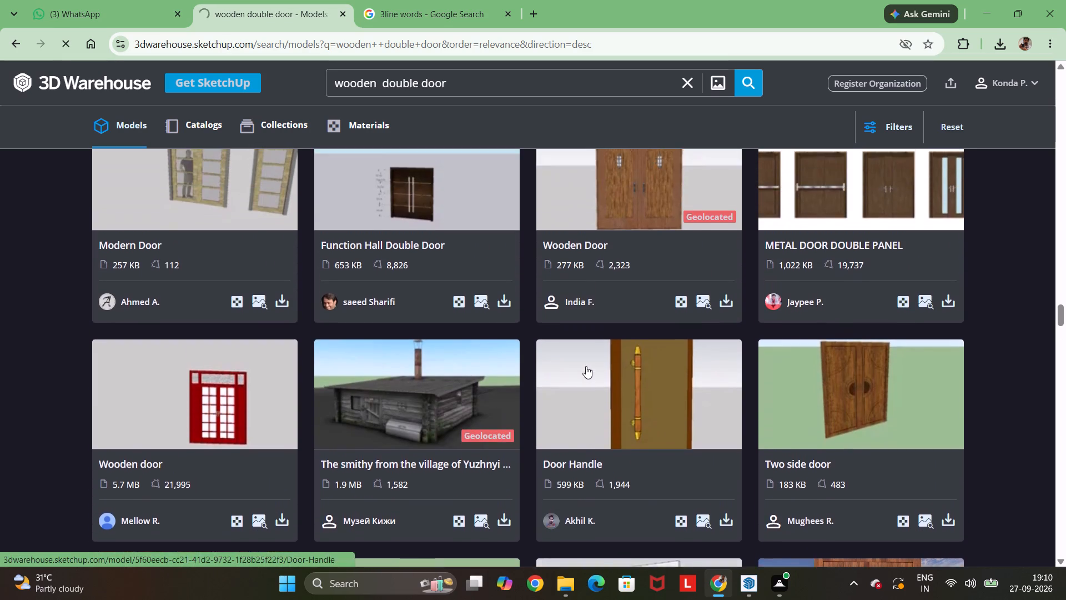
pyautogui.scroll(6, 586, 366)
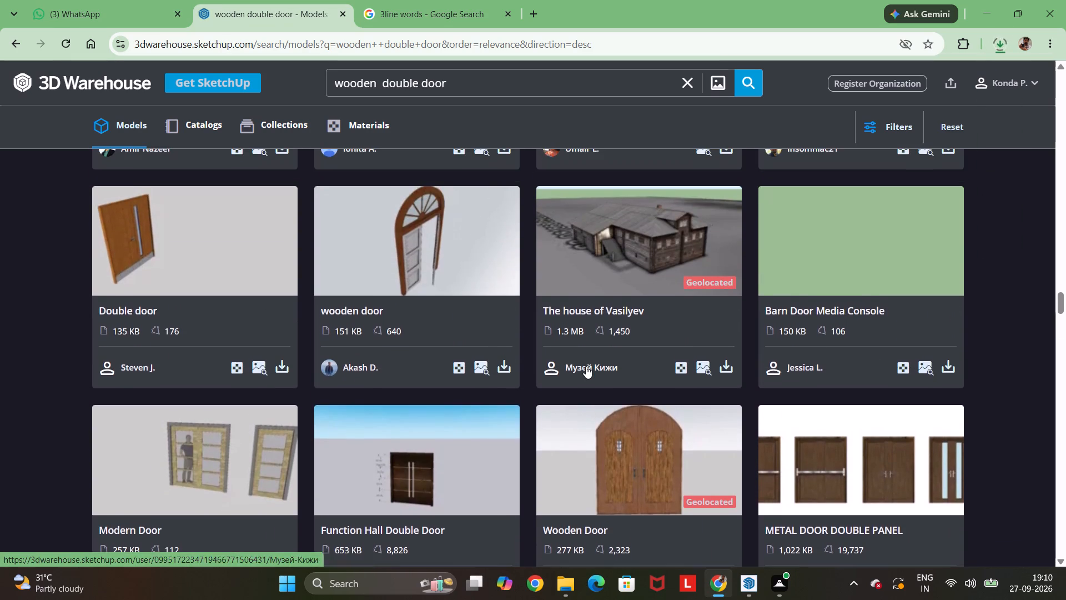
pyautogui.scroll(12, 586, 366)
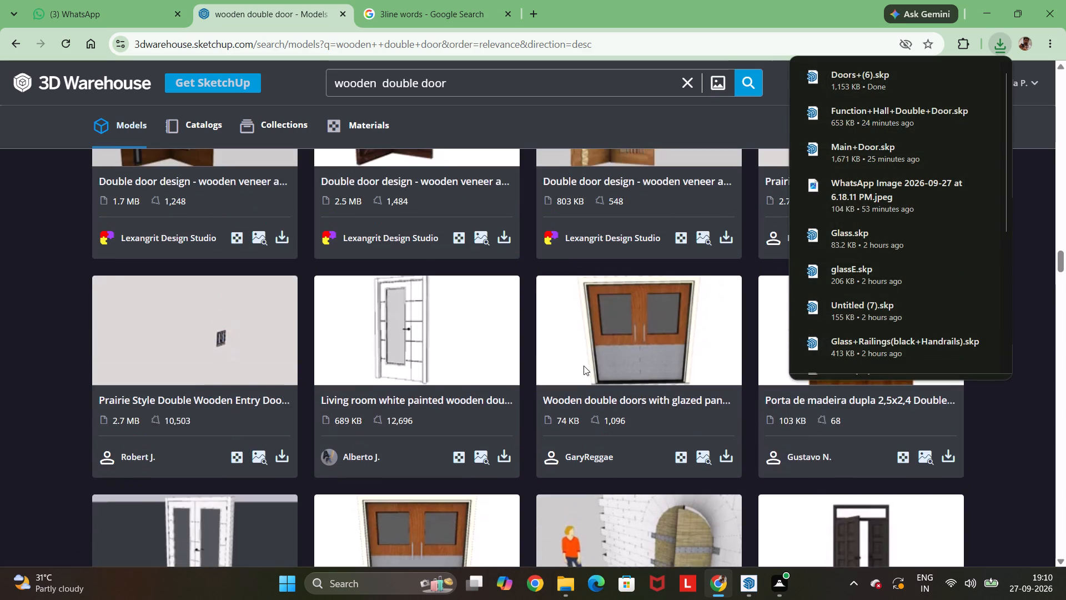
pyautogui.scroll(4, 584, 366)
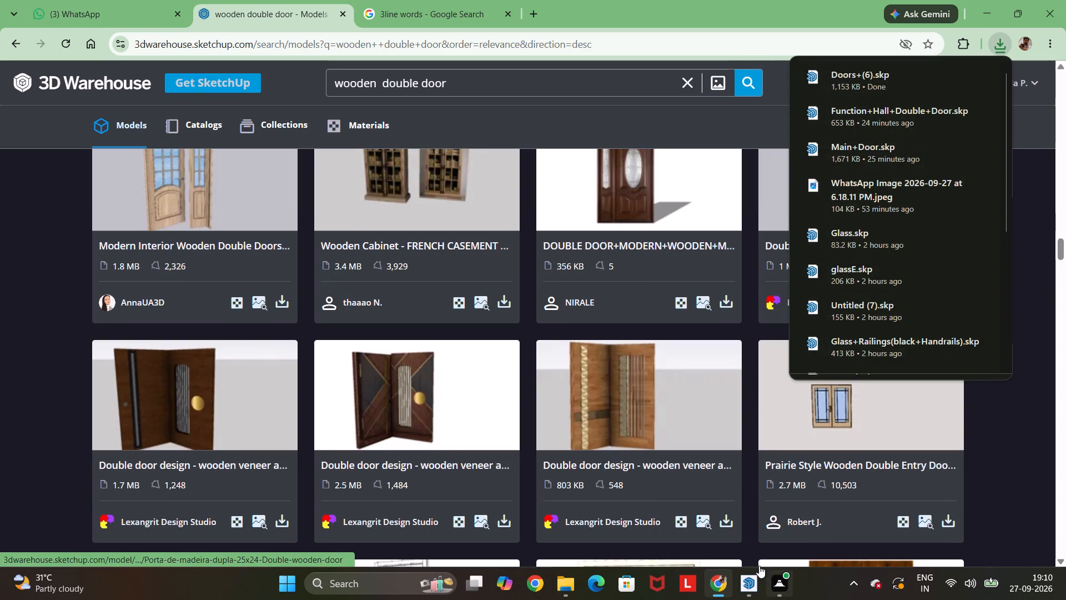
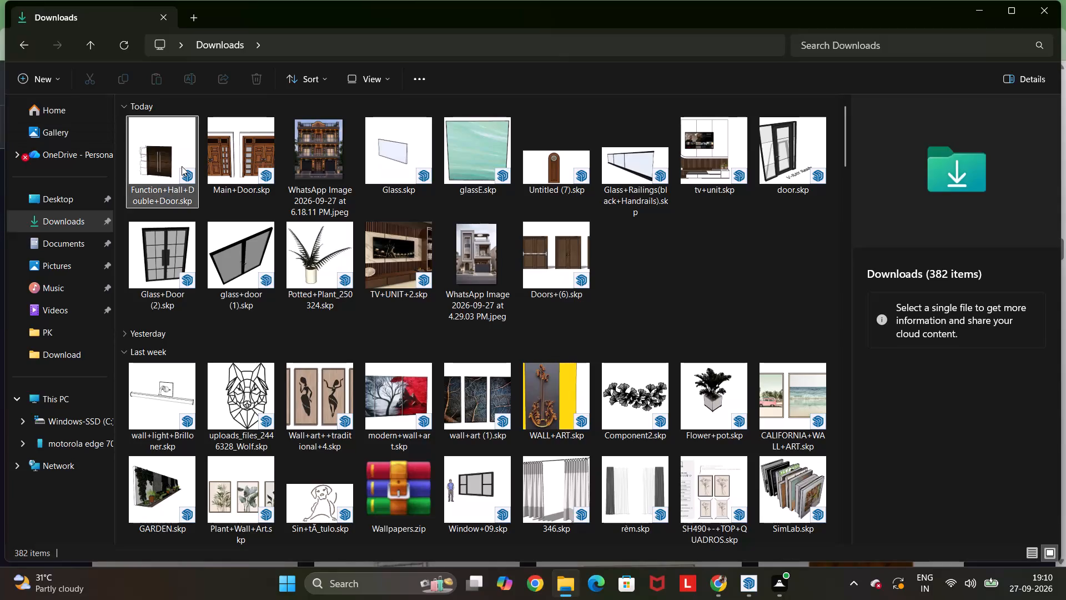
# Refresh the Downloads folder and open the downloaded Doors+(6).skp model.
pyautogui.click(162, 152)
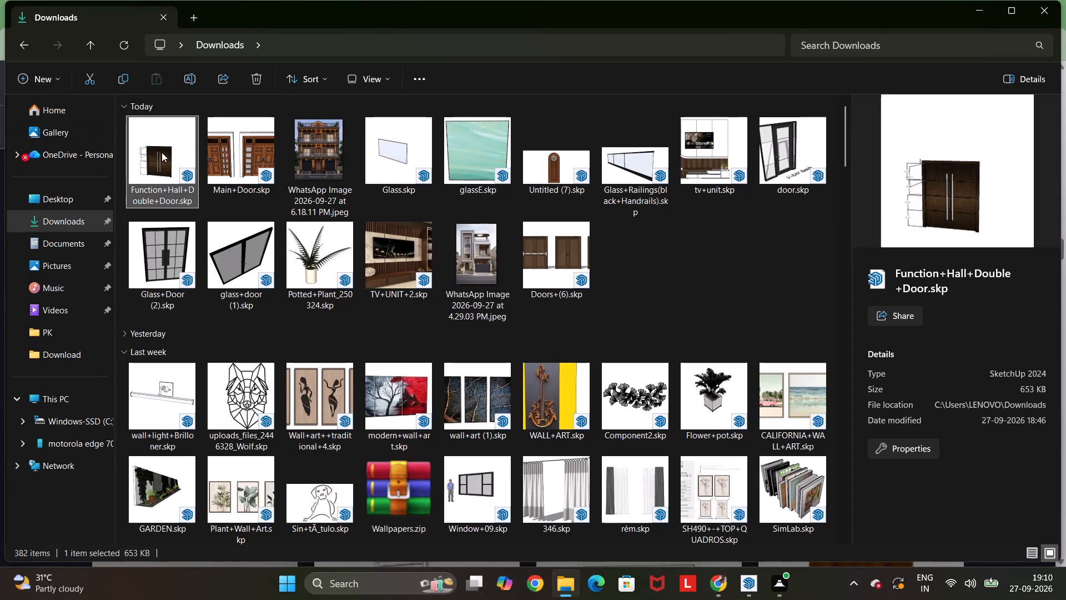
pyautogui.rightClick(162, 152)
pyautogui.click(188, 199)
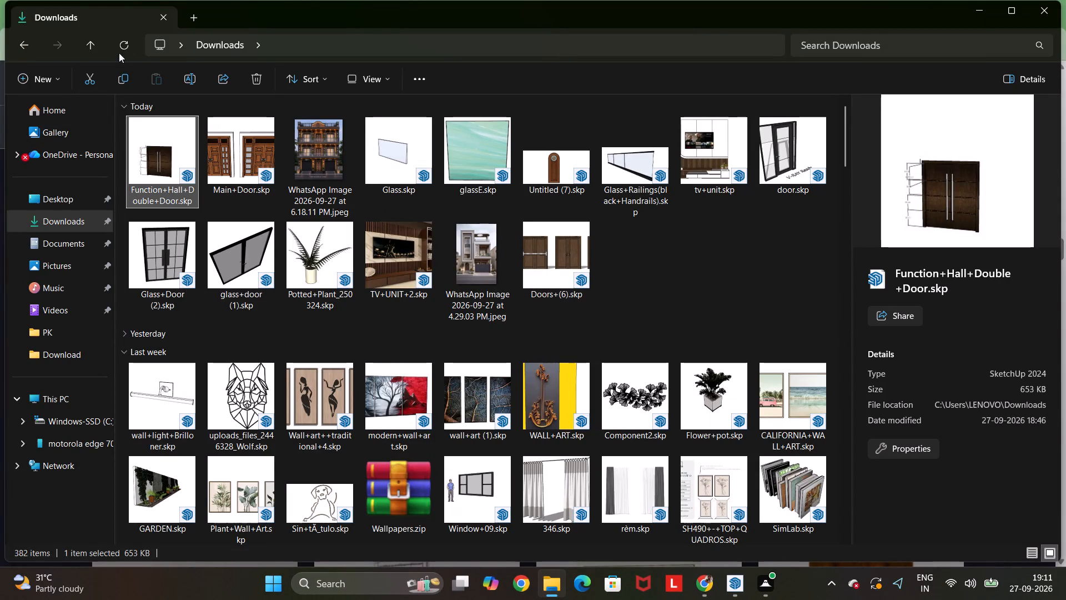
pyautogui.click(124, 50)
pyautogui.click(174, 169)
pyautogui.rightClick(174, 168)
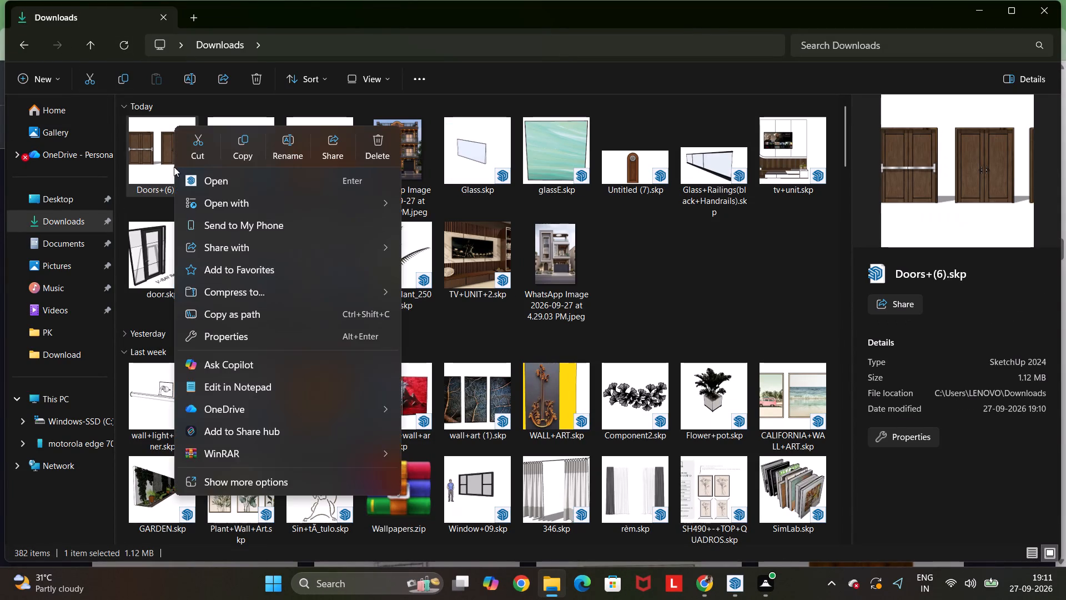
pyautogui.click(200, 189)
# Close the Main+Door and Function+Hall+Double+Door models, discarding the changes.
pyautogui.click(736, 591)
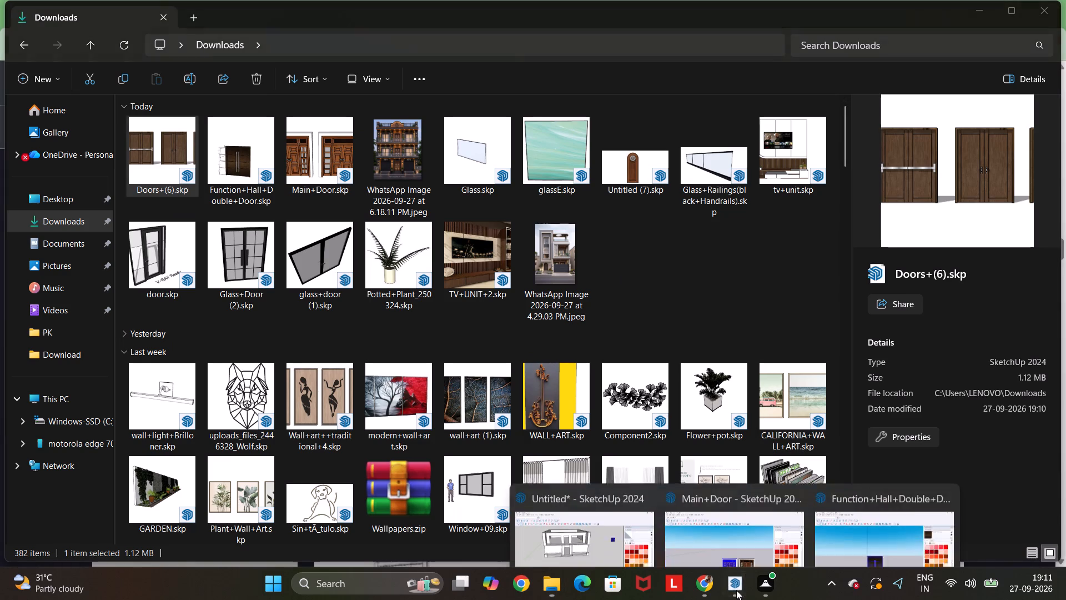
pyautogui.click(795, 459)
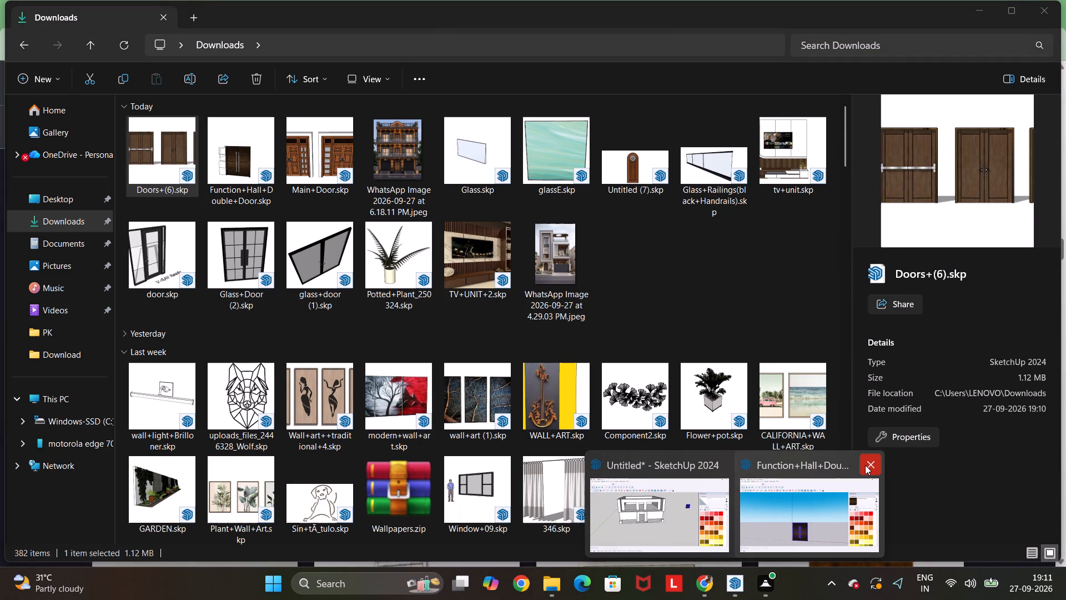
pyautogui.click(865, 465)
pyautogui.click(871, 466)
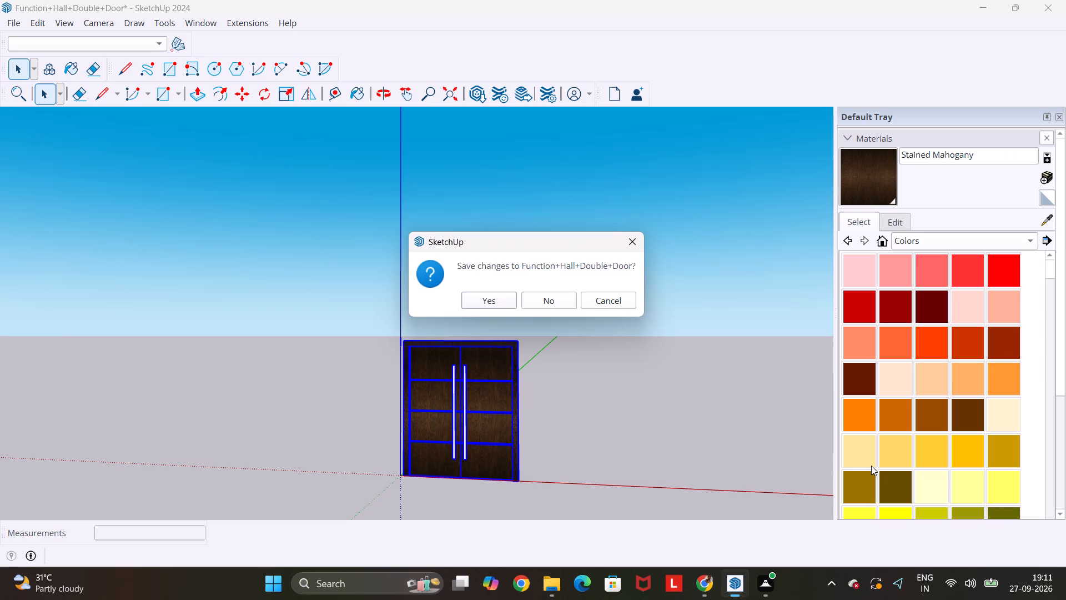
pyautogui.click(547, 294)
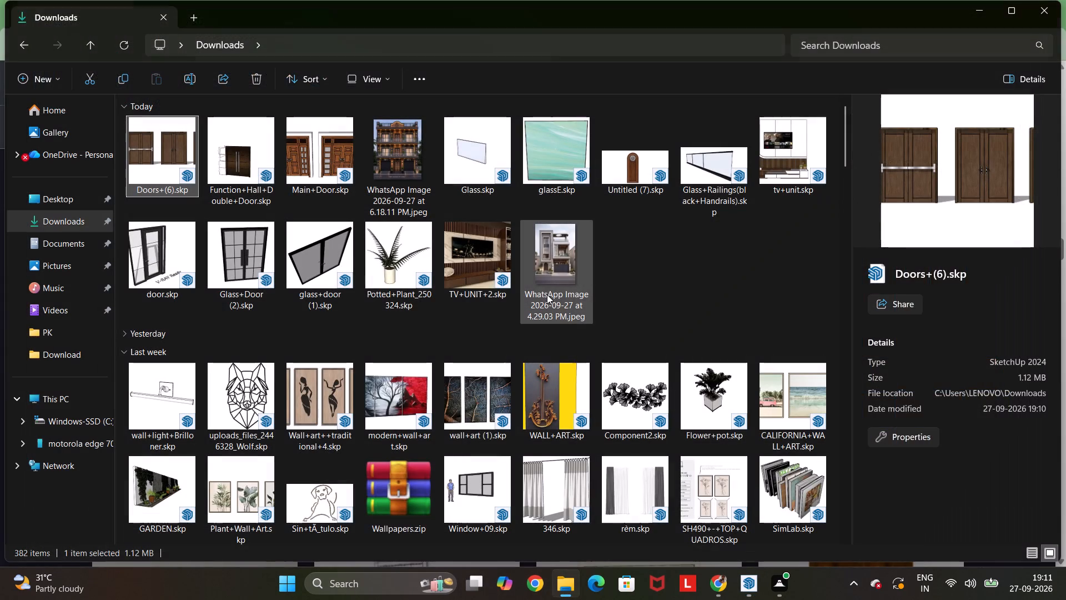
# Switch to the Untitled SketchUp building model and delete the separate object standing beside the building.
pyautogui.click(753, 583)
pyautogui.moveTo(788, 177); pyautogui.dragTo(690, 254)
pyautogui.press('Delete')
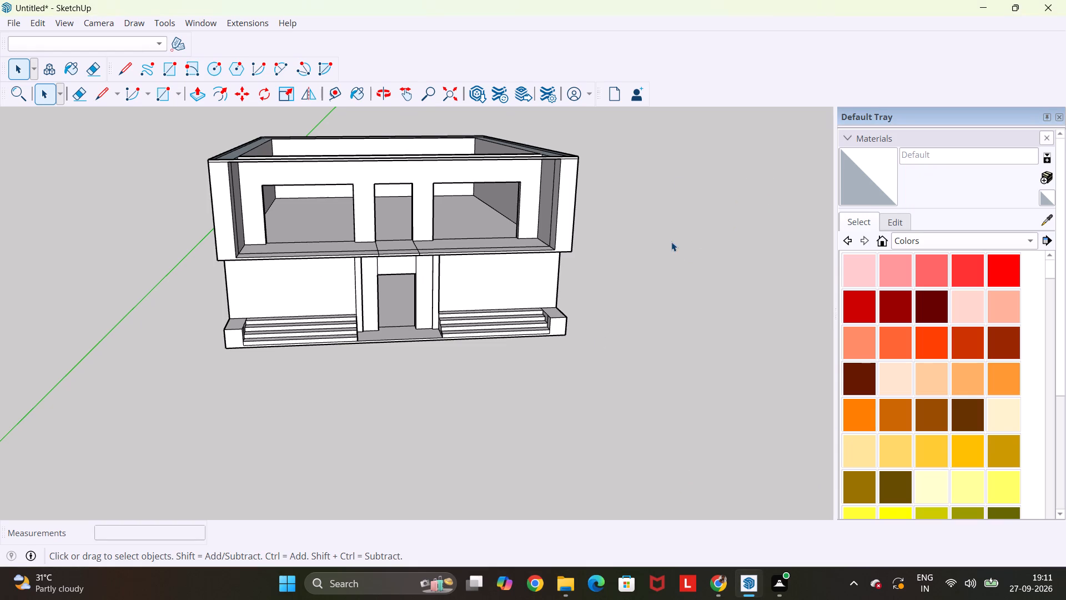
# Place a vertical guide on the front ground-floor wall, 2' in from its outer left edge.
pyautogui.moveTo(560, 188); pyautogui.dragTo(471, 148, button='middle')
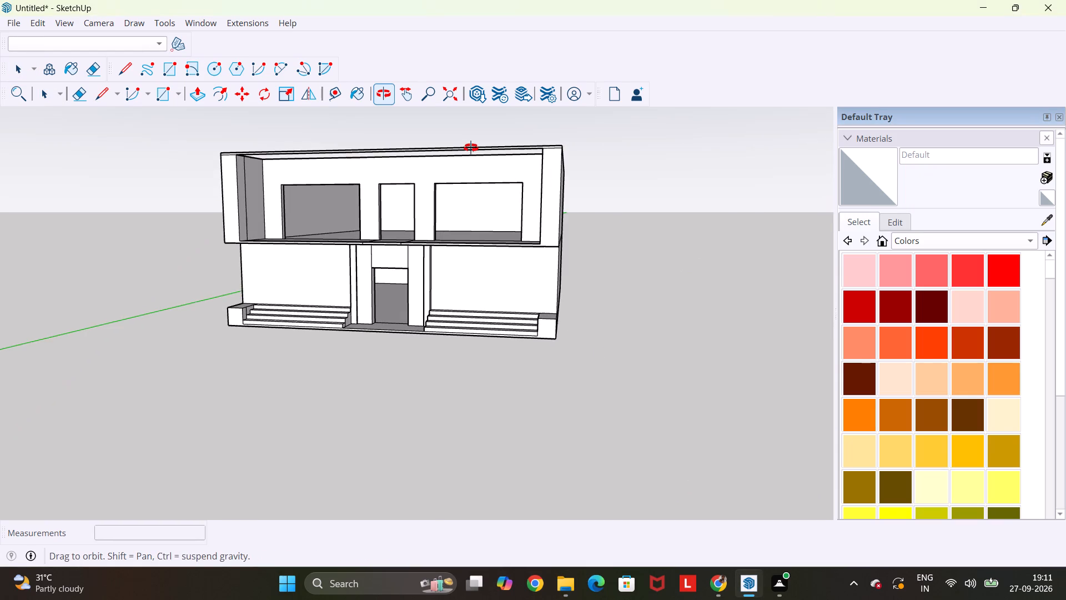
pyautogui.moveTo(471, 148); pyautogui.dragTo(491, 122, button='middle')
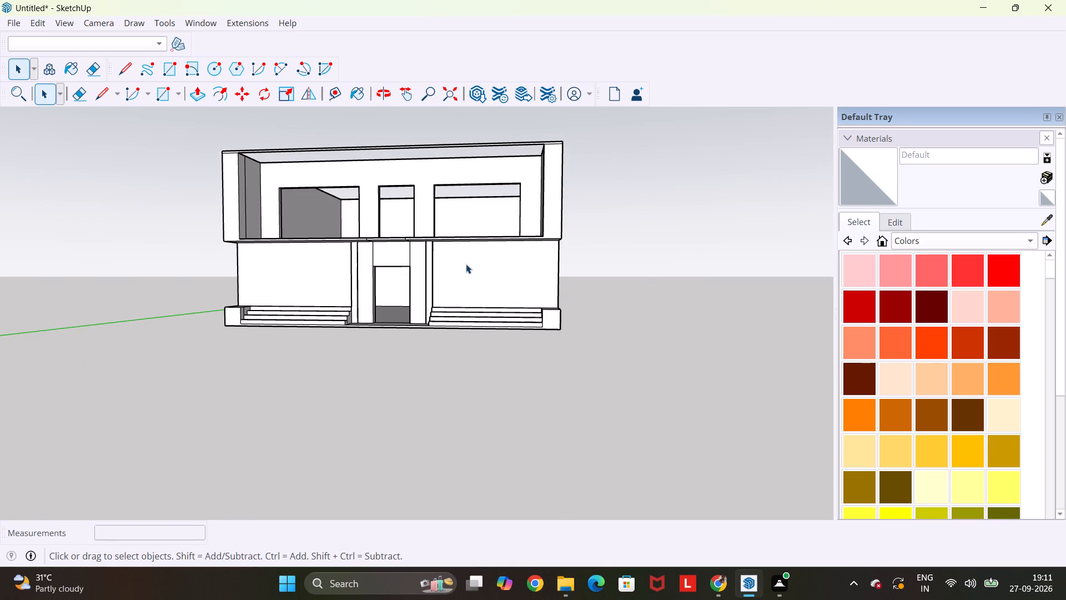
pyautogui.scroll(5, 436, 248)
pyautogui.moveTo(292, 261); pyautogui.dragTo(376, 216, button='middle')
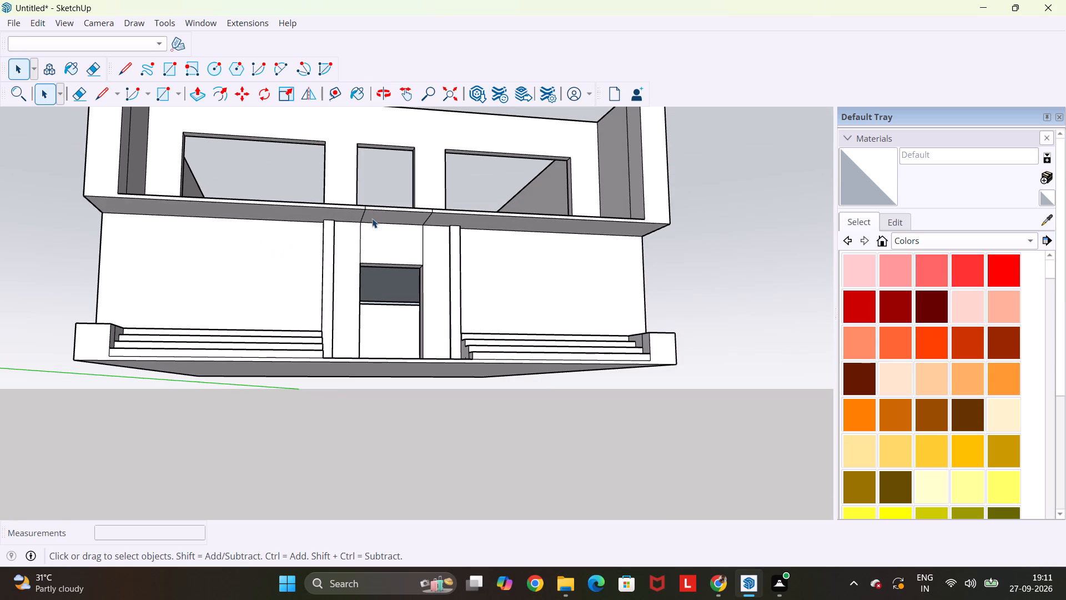
pyautogui.press('t')
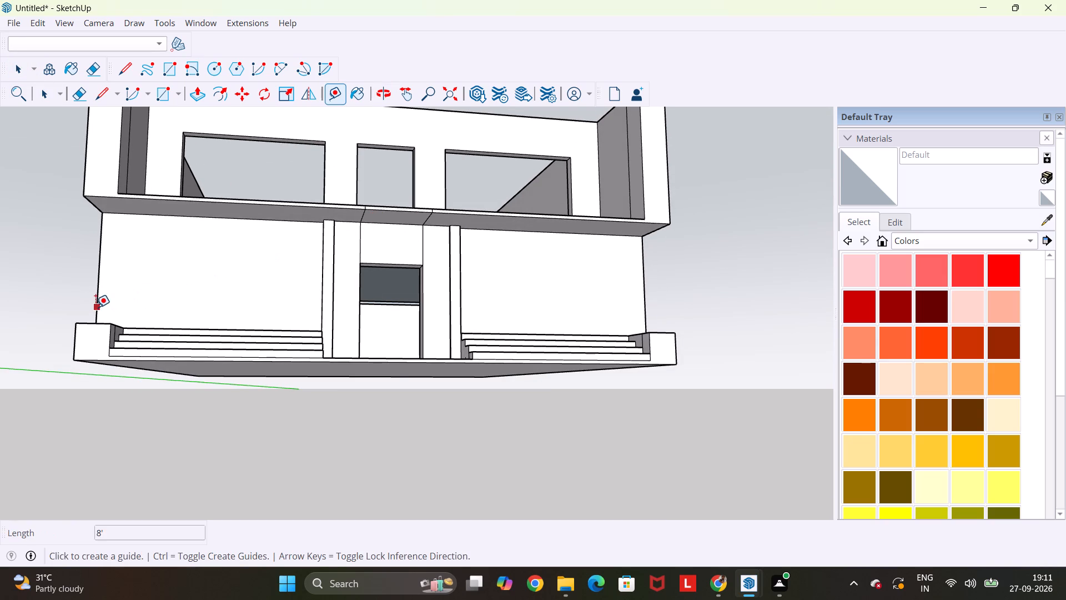
pyautogui.click(96, 307)
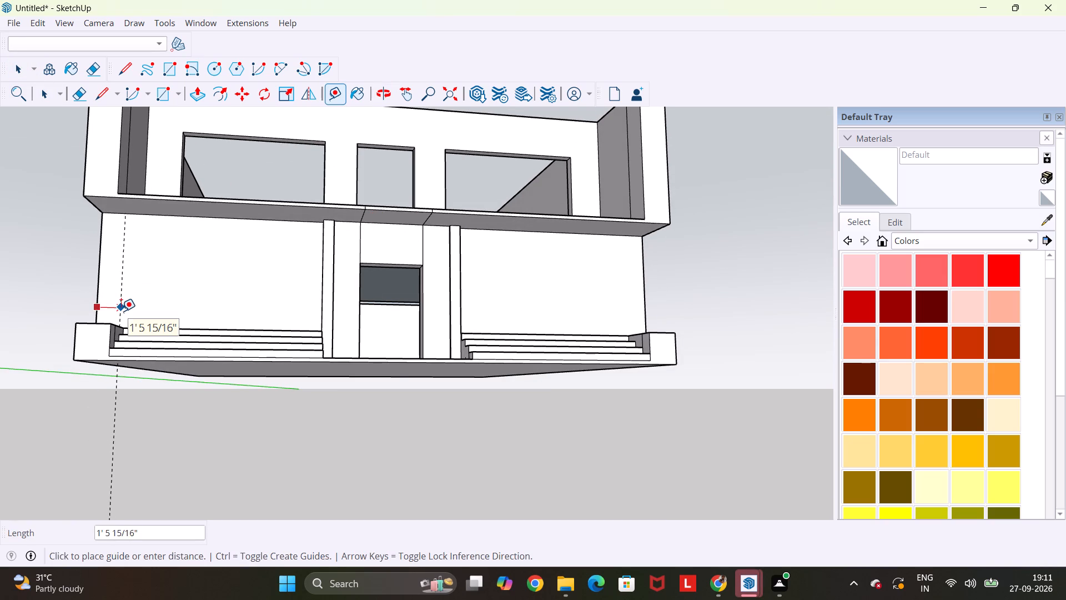
pyautogui.press('2')
pyautogui.press("'")
pyautogui.press('Return')
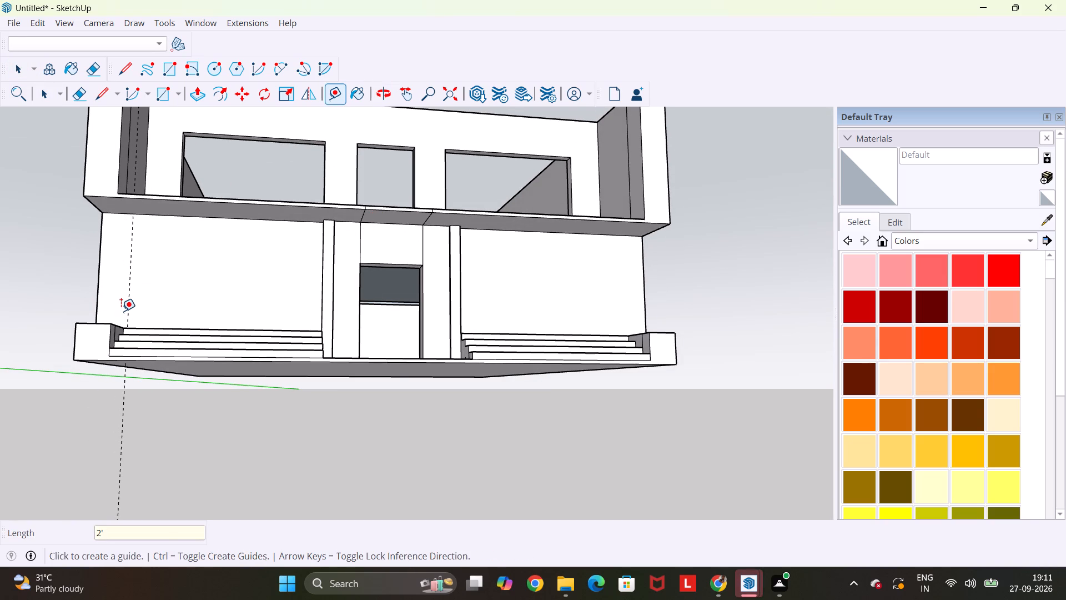
# Place a horizontal guide on the front ground-floor wall, 1.5' below the underside of the overhanging slab.
pyautogui.scroll(1, 121, 311)
pyautogui.moveTo(121, 311); pyautogui.dragTo(188, 442, button='middle')
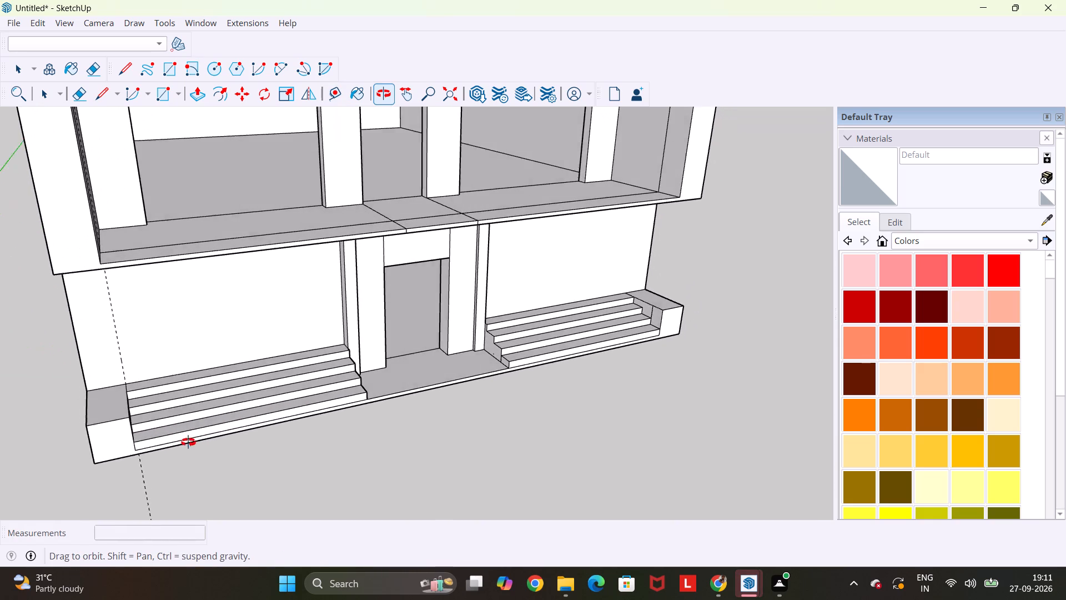
pyautogui.moveTo(188, 442); pyautogui.dragTo(192, 444, button='middle')
pyautogui.scroll(-1, 160, 329)
pyautogui.moveTo(290, 319); pyautogui.dragTo(143, 217, button='middle')
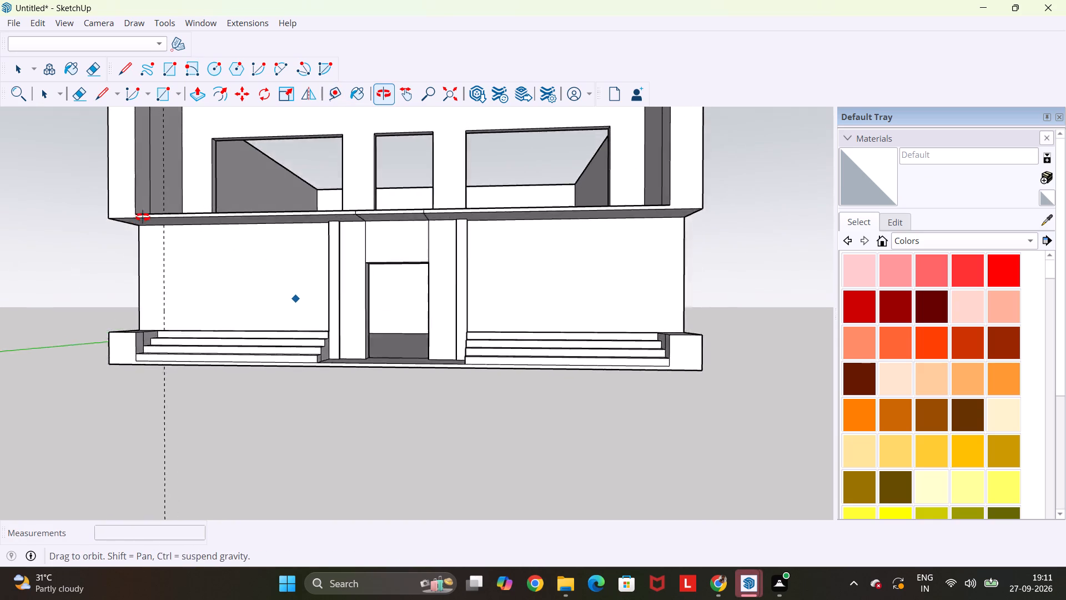
pyautogui.moveTo(143, 217); pyautogui.dragTo(201, 175, button='middle')
pyautogui.scroll(5, 176, 232)
pyautogui.click(182, 207)
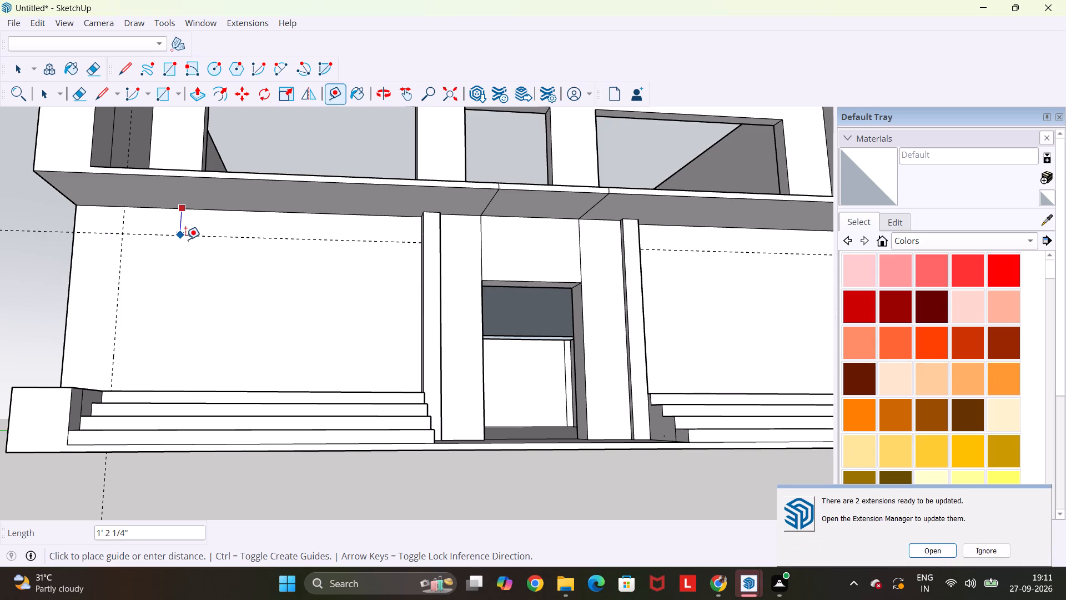
pyautogui.write("1.5'")
pyautogui.press('Return')
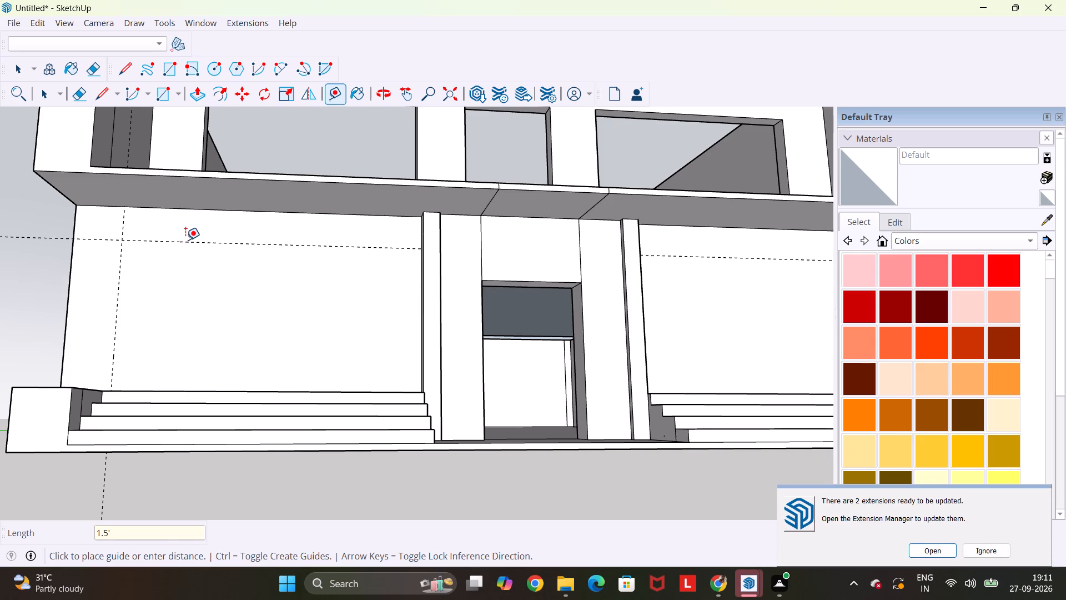
pyautogui.press('Escape')
pyautogui.press('space')
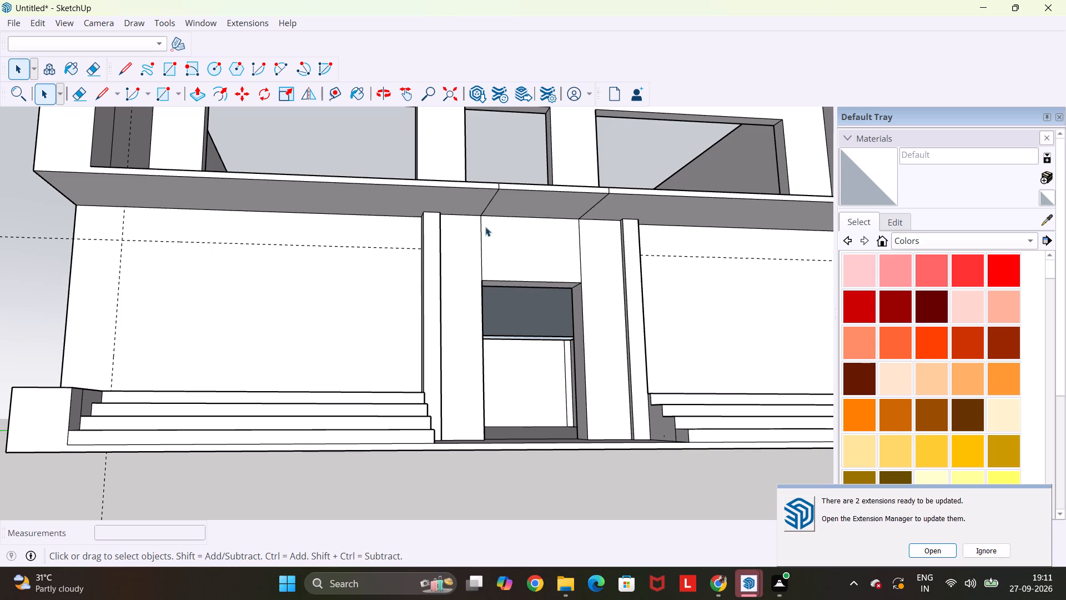
# Draw a 13' wide, 1.5' high rectangle under the slab on the left ground-floor wall, between the entrance pillar and the vertical guide.
pyautogui.moveTo(455, 233); pyautogui.dragTo(495, 256, button='middle')
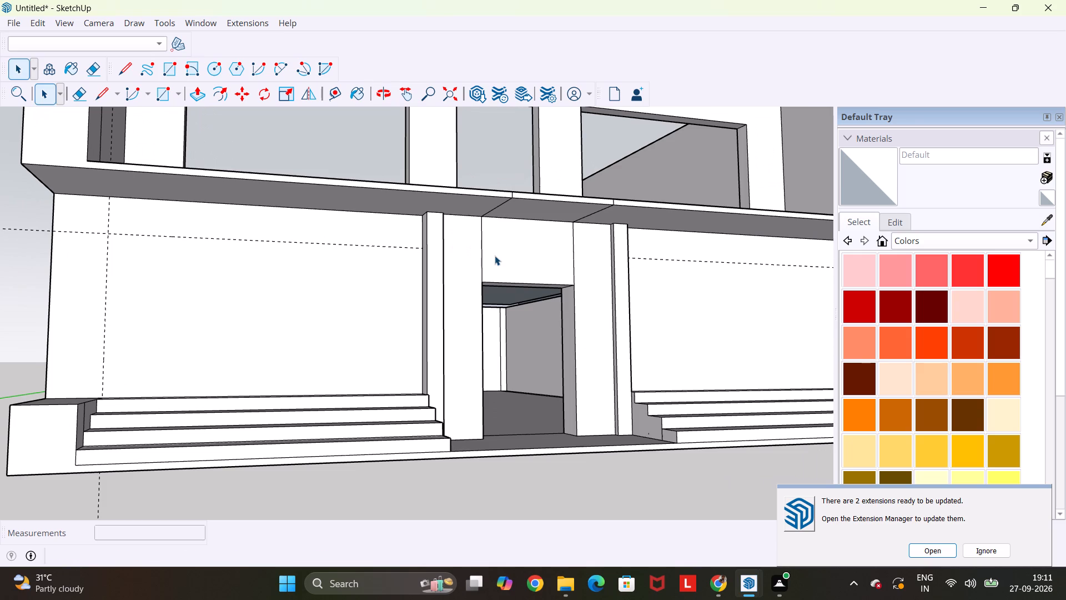
pyautogui.press('r')
pyautogui.click(421, 249)
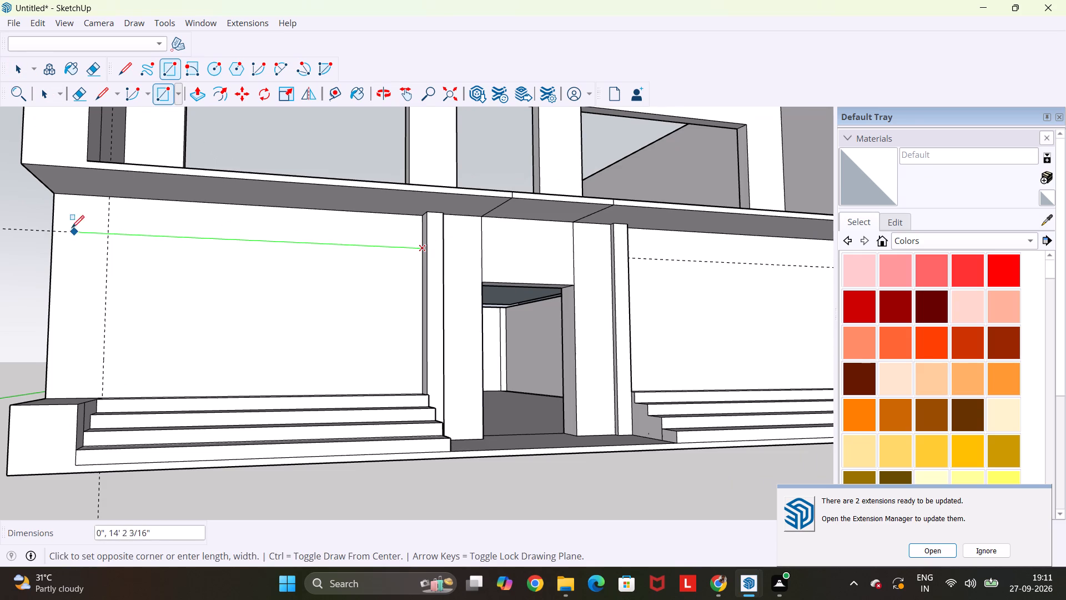
pyautogui.click(108, 232)
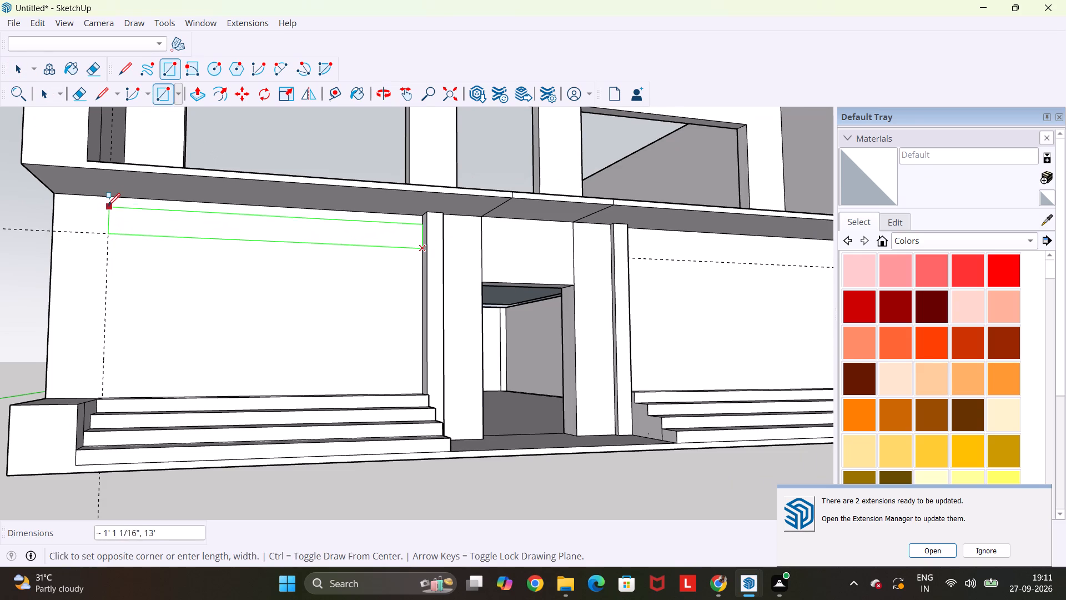
pyautogui.click(108, 197)
pyautogui.press('Escape')
pyautogui.press('space')
# Draw a full-height rectangle 2' wide and about 7' 9 13/16" high at the outer end of the left ground-floor wall.
pyautogui.moveTo(651, 252); pyautogui.dragTo(636, 256, button='middle')
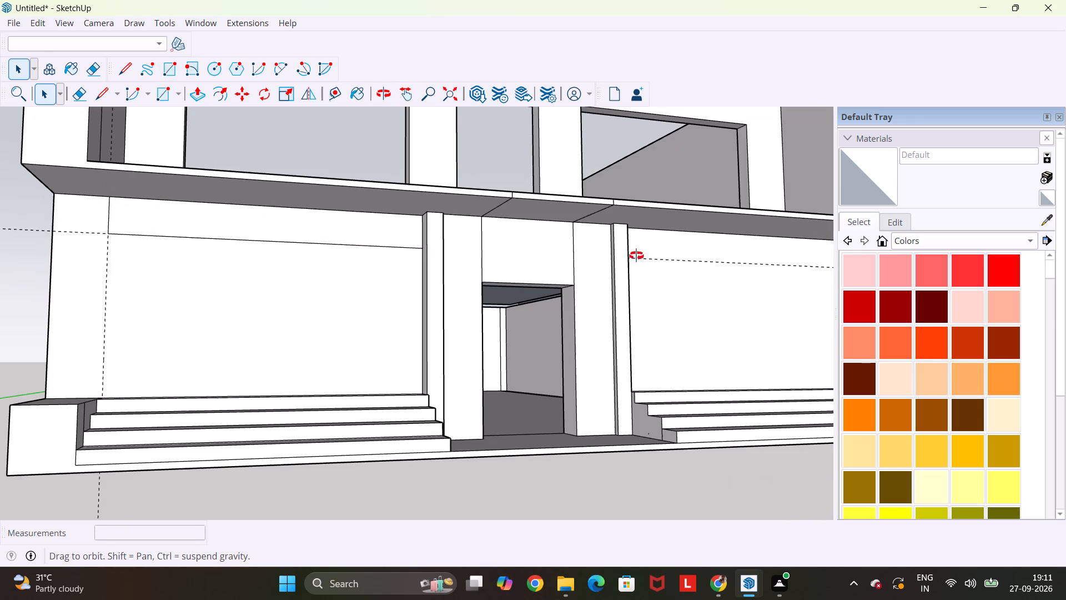
pyautogui.moveTo(636, 256); pyautogui.dragTo(547, 280, button='middle')
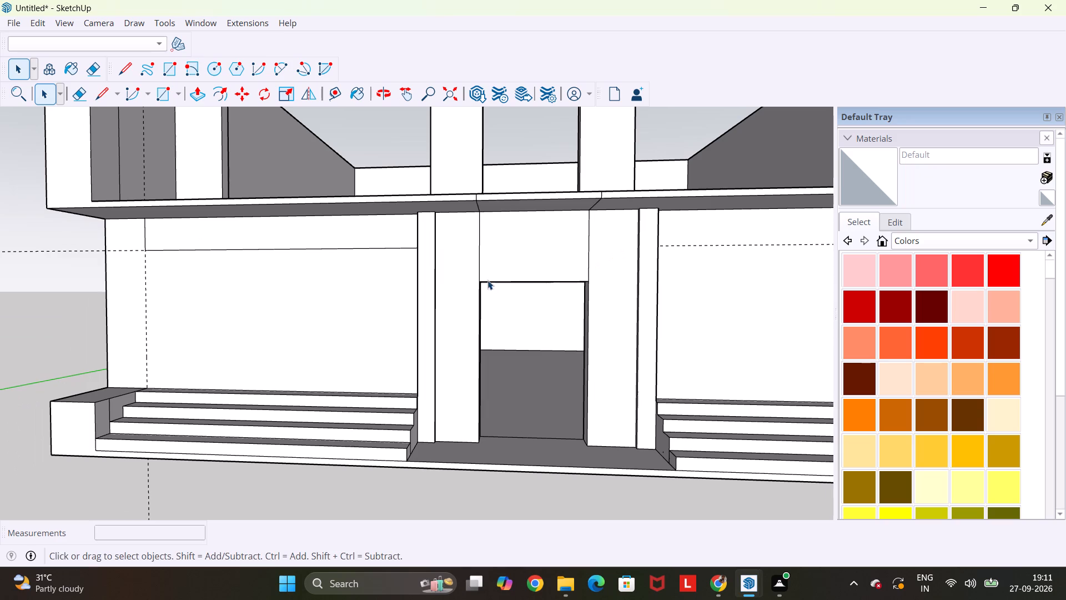
pyautogui.scroll(-8, 162, 248)
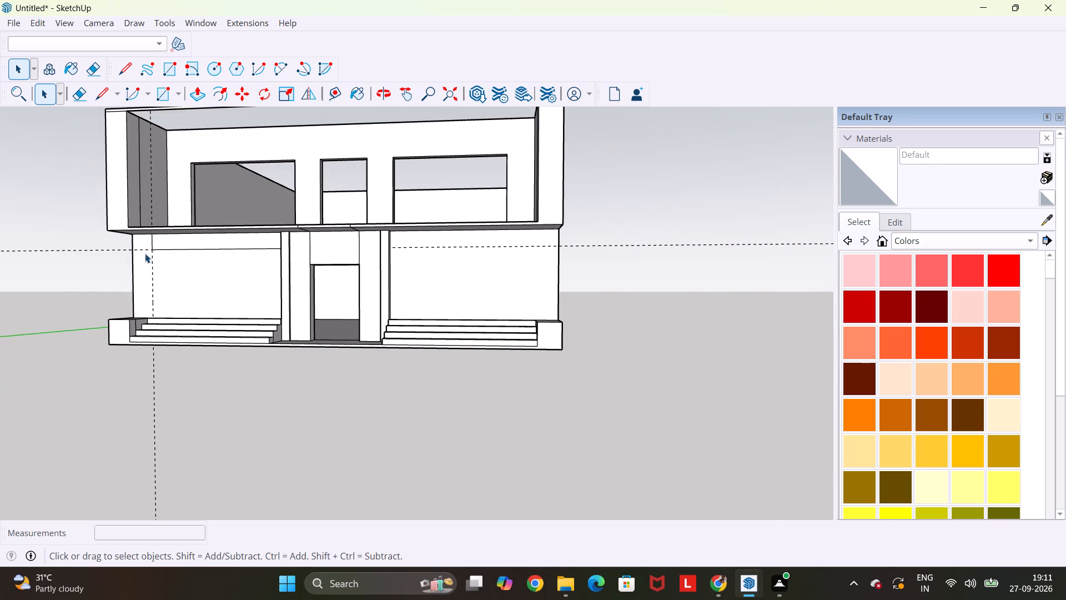
pyautogui.scroll(9, 145, 254)
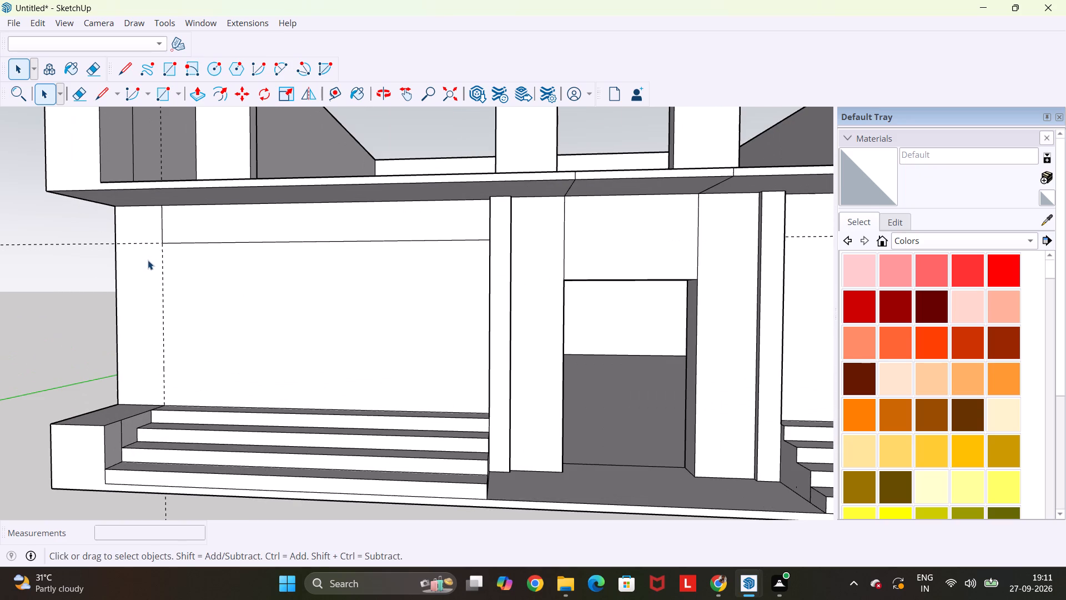
pyautogui.press('p')
pyautogui.press('Escape')
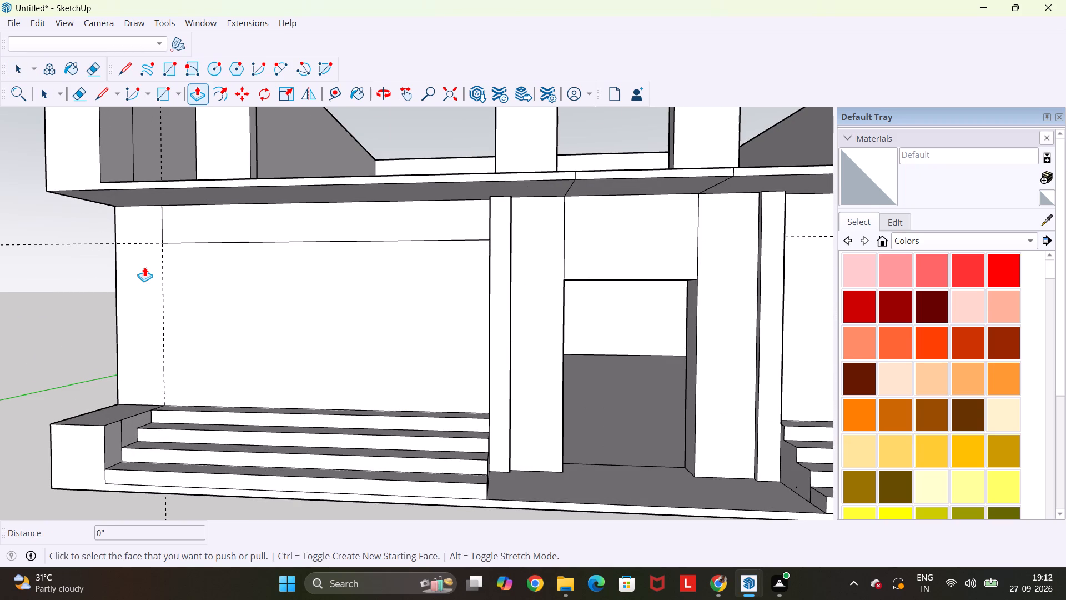
pyautogui.press('l')
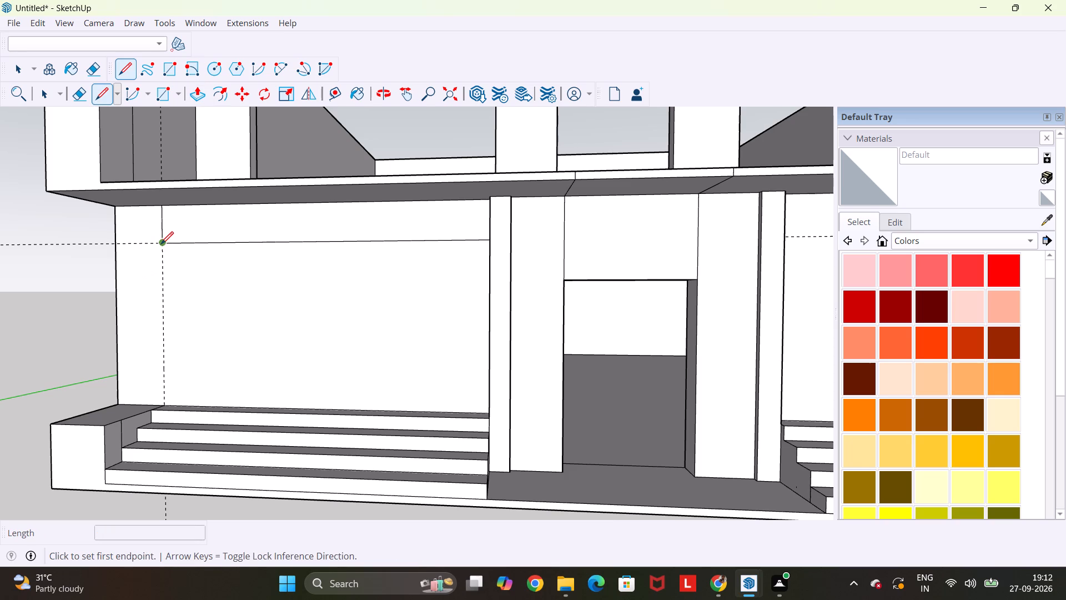
pyautogui.press('r')
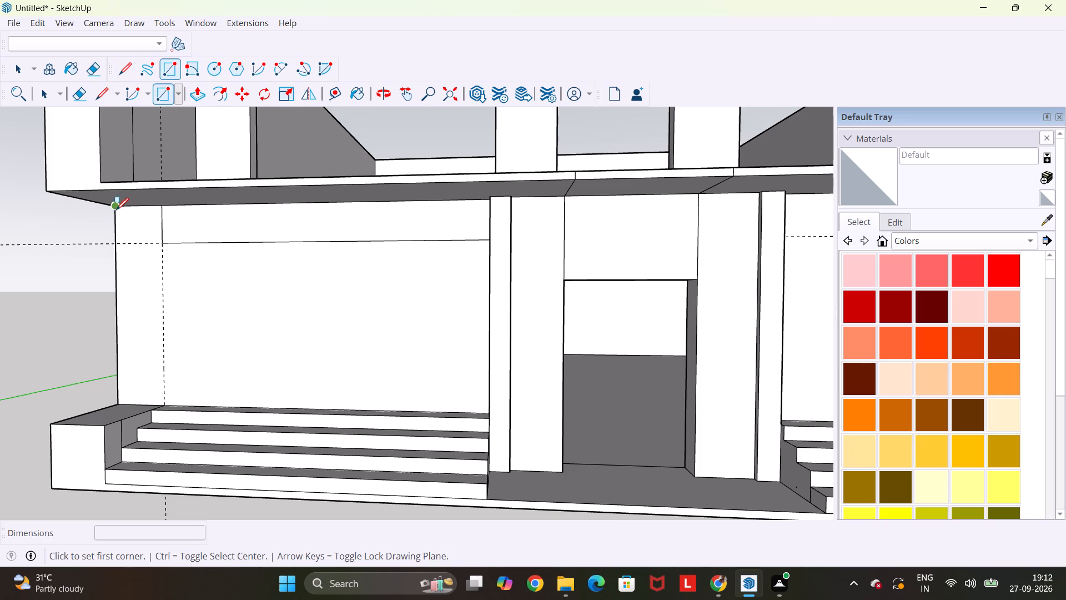
pyautogui.click(115, 206)
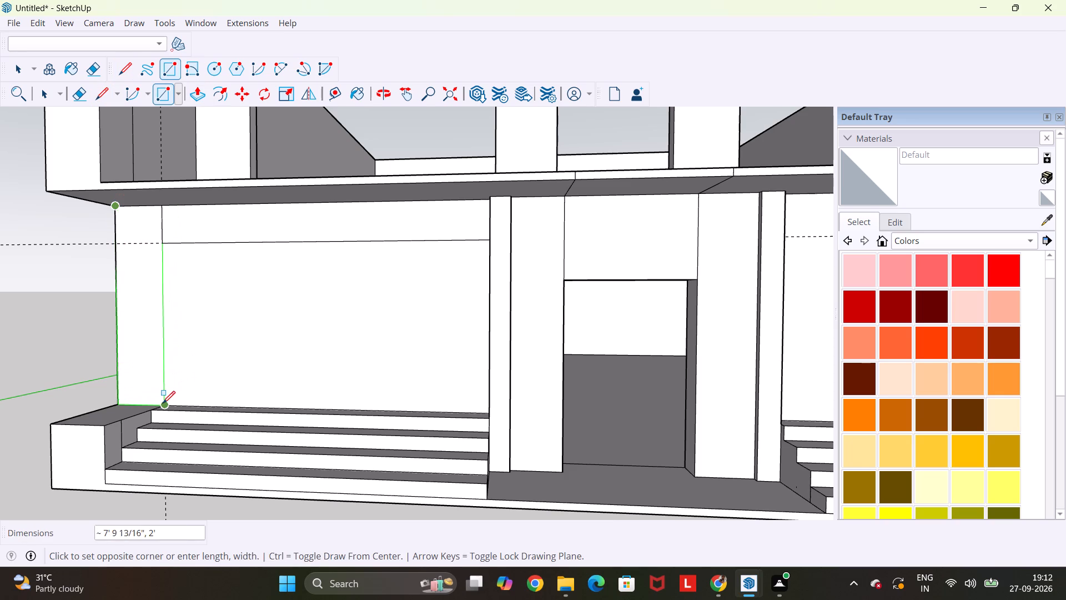
pyautogui.click(163, 403)
# Push/Pull the 2' wide wall strip outward by 1' to form an end column above the steps.
pyautogui.moveTo(201, 376); pyautogui.dragTo(195, 374, button='middle')
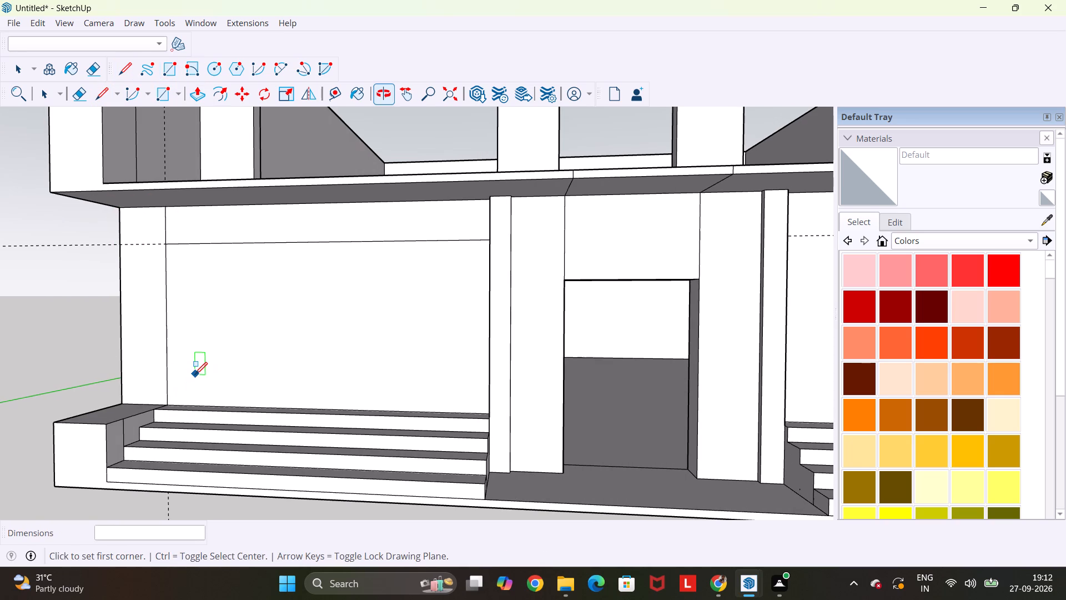
pyautogui.press('p')
pyautogui.click(153, 342)
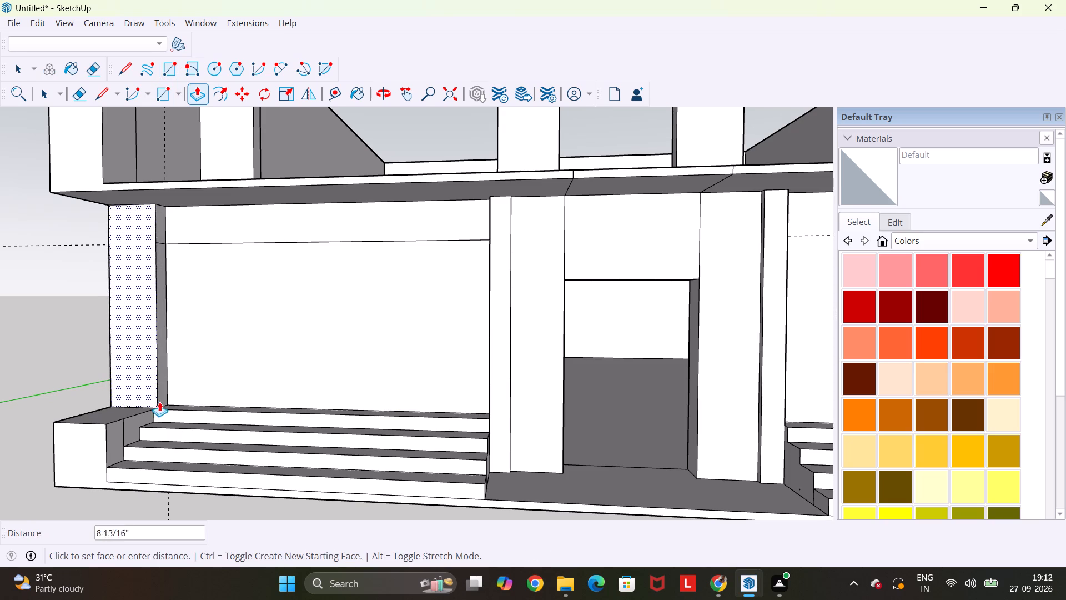
pyautogui.click(170, 413)
# Push/Pull the front face of the narrow outer pillar on the left side of the entrance forward by 3".
pyautogui.scroll(-2, 469, 355)
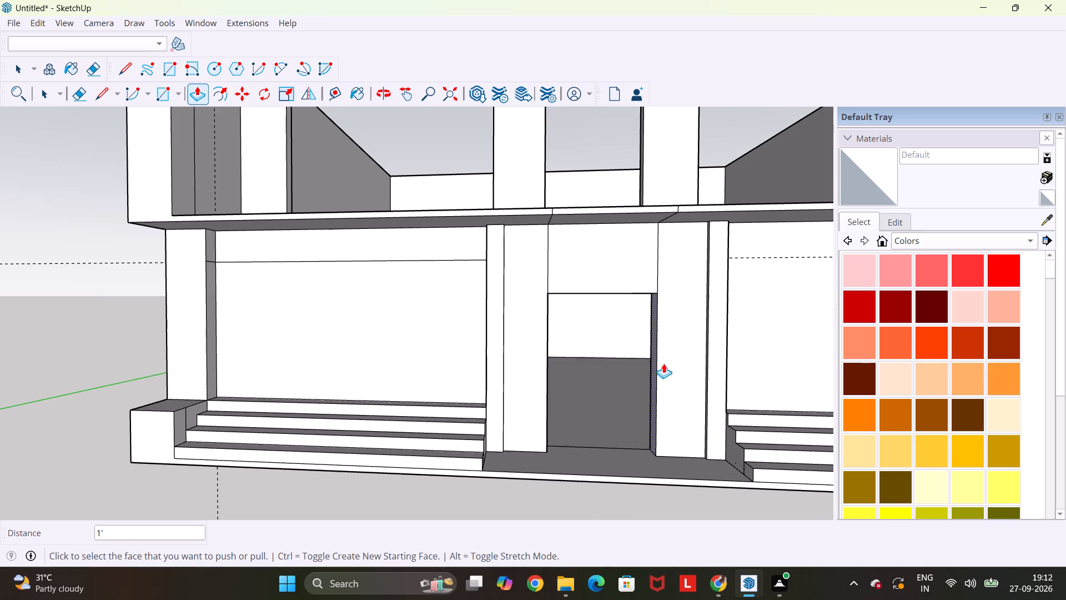
pyautogui.moveTo(562, 356); pyautogui.dragTo(335, 377, button='middle')
pyautogui.scroll(8, 325, 377)
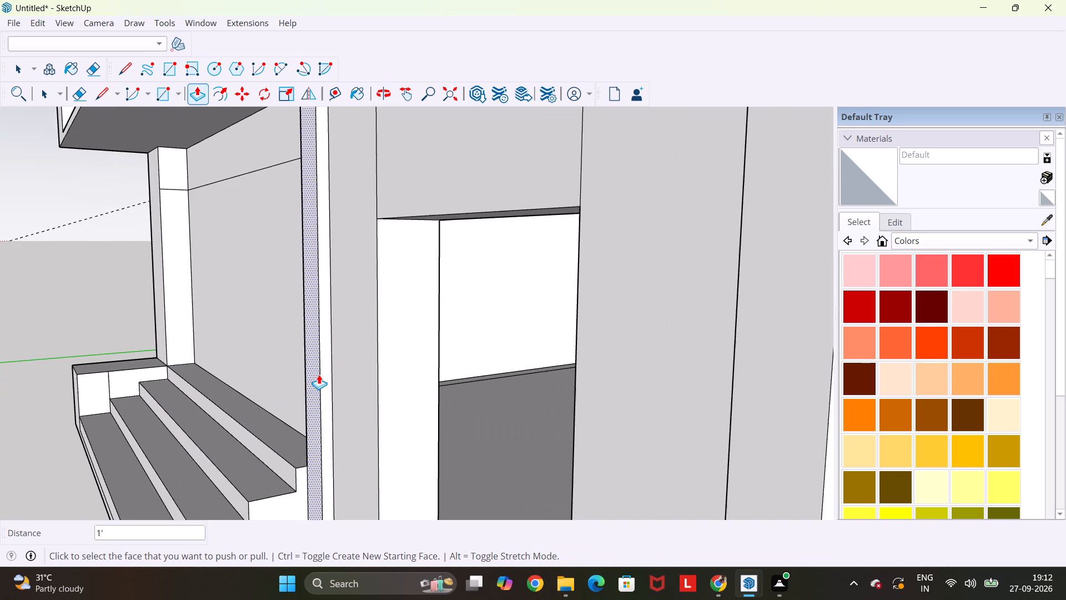
pyautogui.click(309, 382)
pyautogui.click(275, 454)
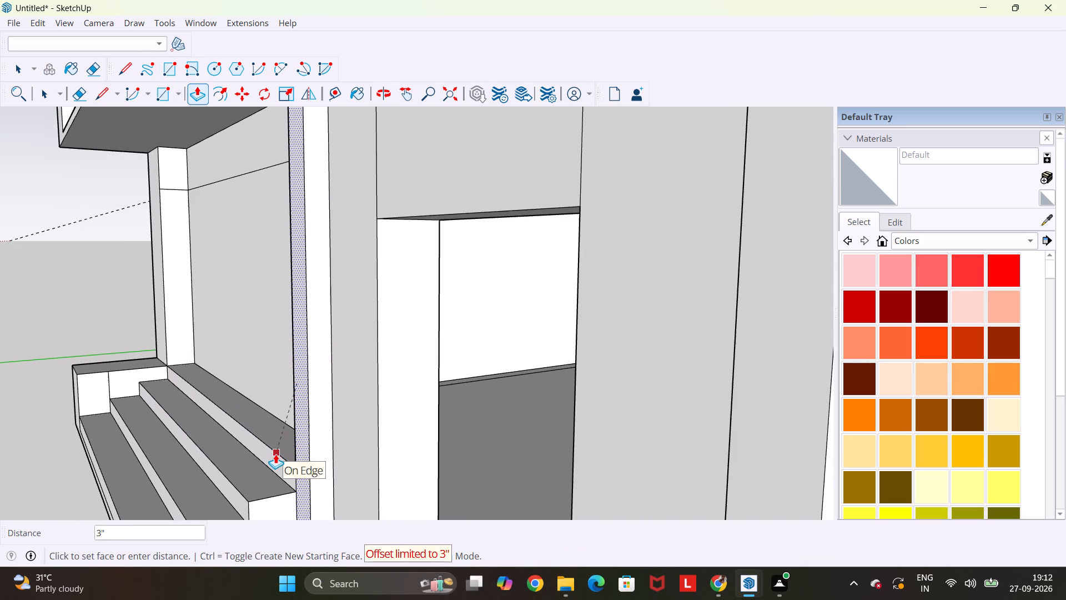
# Repeat the 3" Push/Pull on the front face of the matching narrow outer pillar on the right side of the entrance.
pyautogui.scroll(-11, 275, 442)
pyautogui.scroll(4, 356, 455)
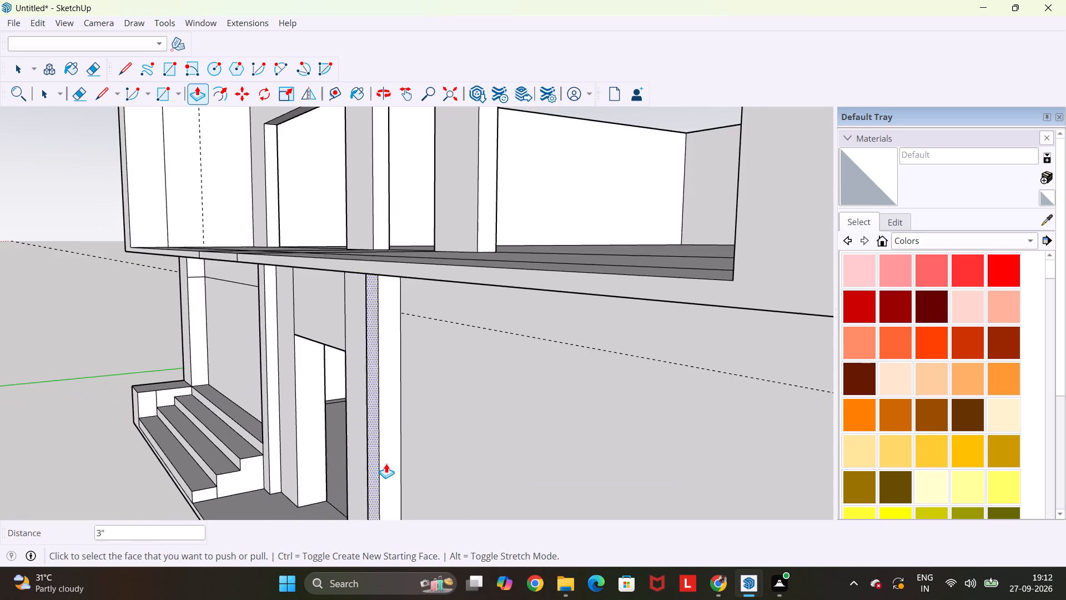
pyautogui.scroll(4, 386, 463)
pyautogui.doubleClick(365, 453)
pyautogui.scroll(-11, 365, 453)
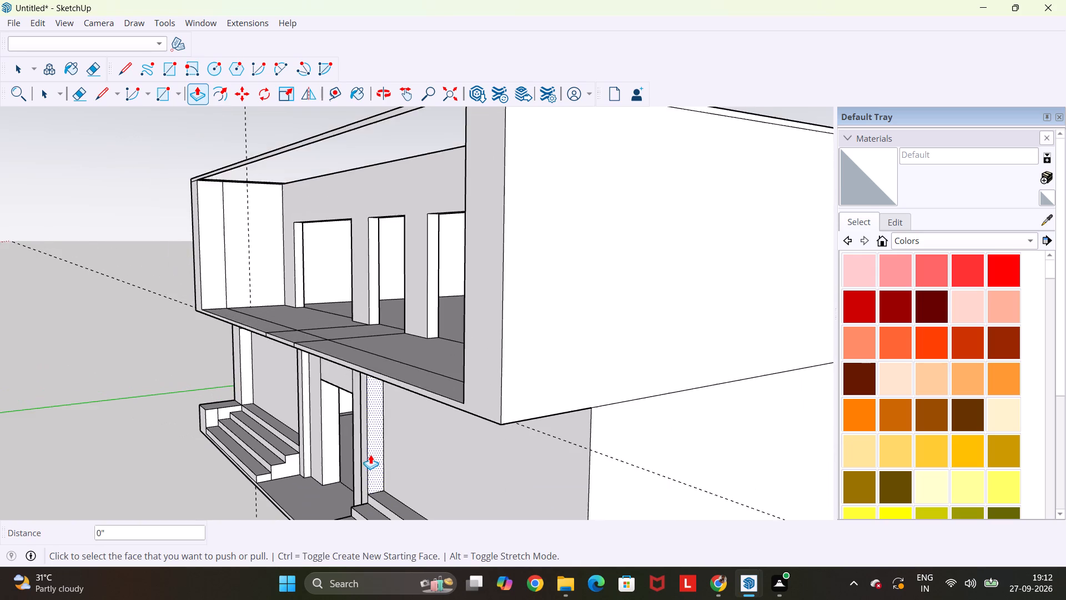
pyautogui.scroll(-5, 375, 459)
# Place a vertical guide 2' in from the outer edge of the right ground-floor wall.
pyautogui.moveTo(475, 483); pyautogui.dragTo(698, 432, button='middle')
pyautogui.scroll(4, 698, 432)
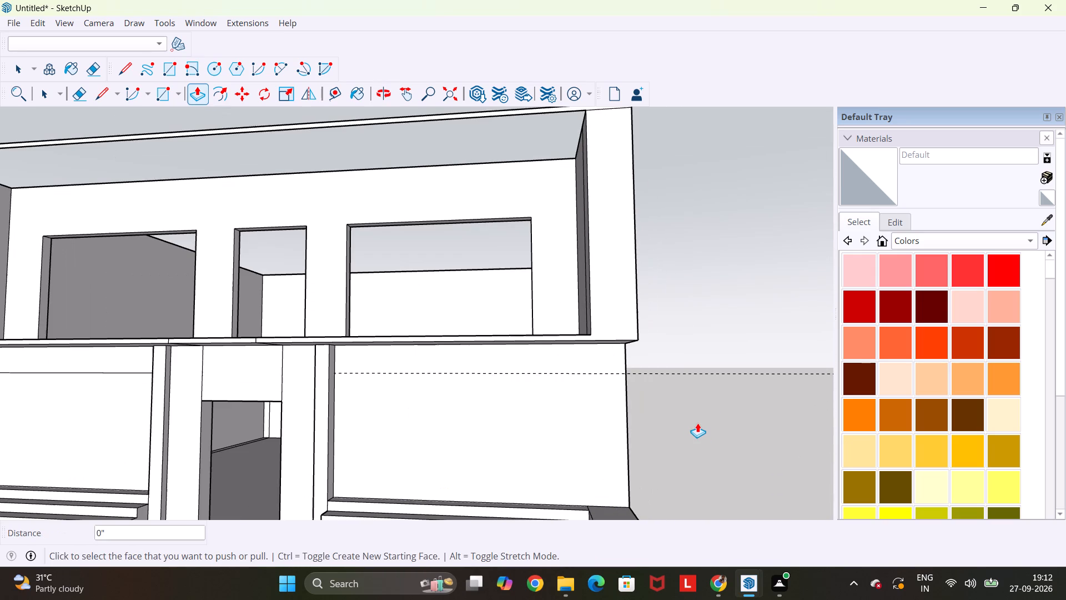
pyautogui.press('t')
pyautogui.click(628, 481)
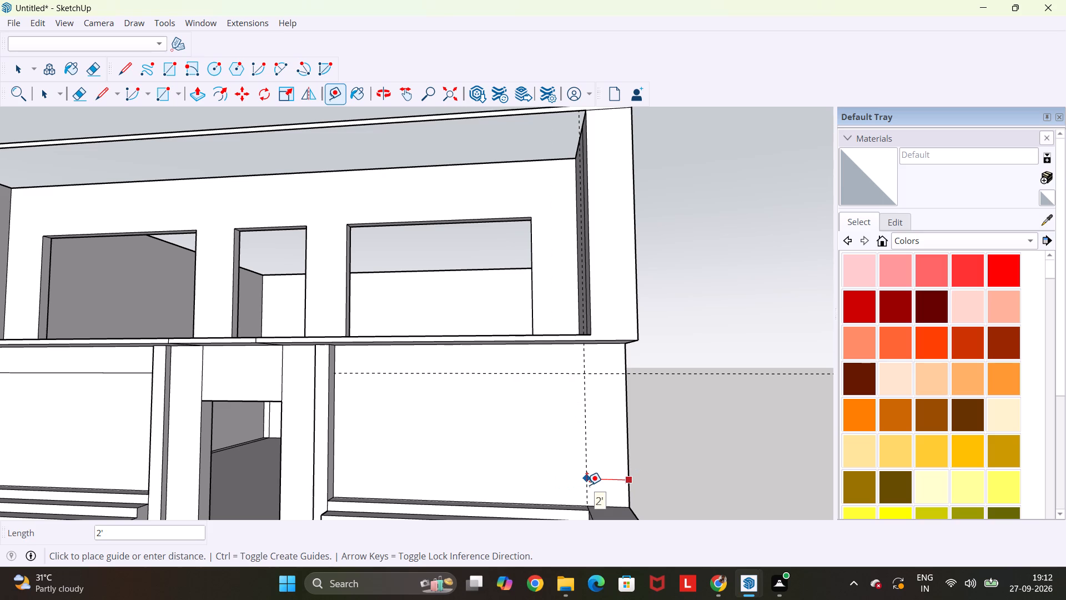
pyautogui.write("2'")
pyautogui.press('Return')
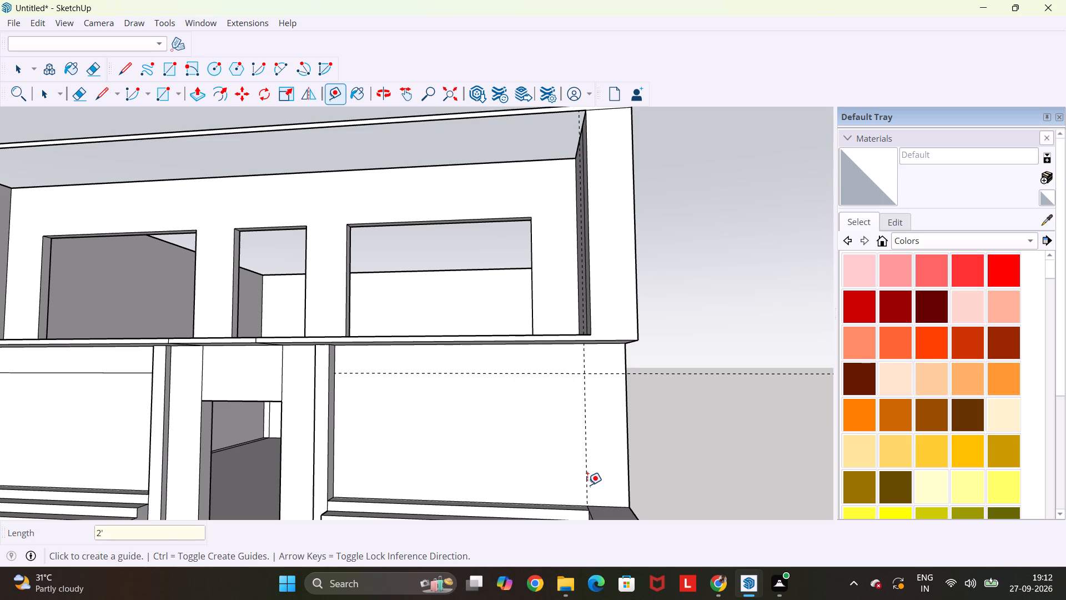
# Draw a full-height rectangle 2' wide at the outer end of the right ground-floor wall, from the slab's underside to the guide's foot.
pyautogui.press('r')
pyautogui.click(624, 347)
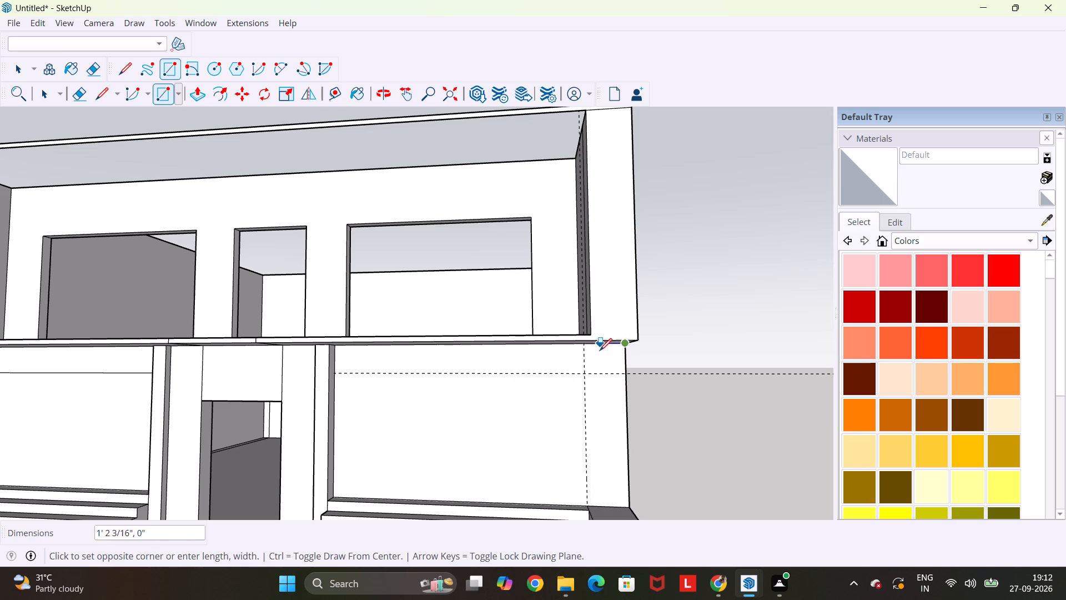
pyautogui.scroll(7, 590, 509)
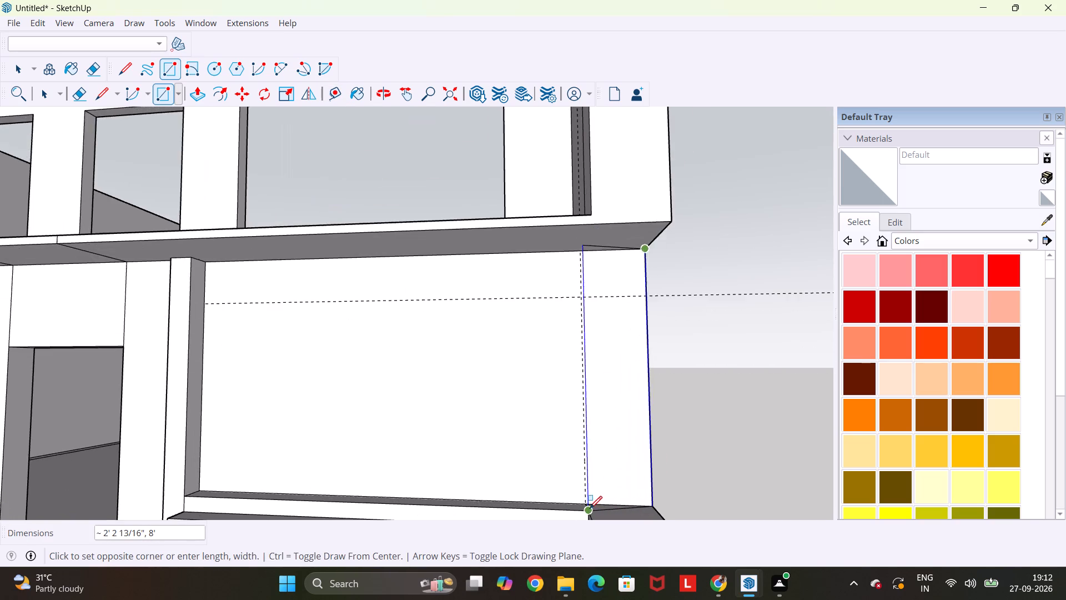
pyautogui.scroll(3, 590, 508)
pyautogui.click(586, 502)
pyautogui.scroll(-12, 586, 502)
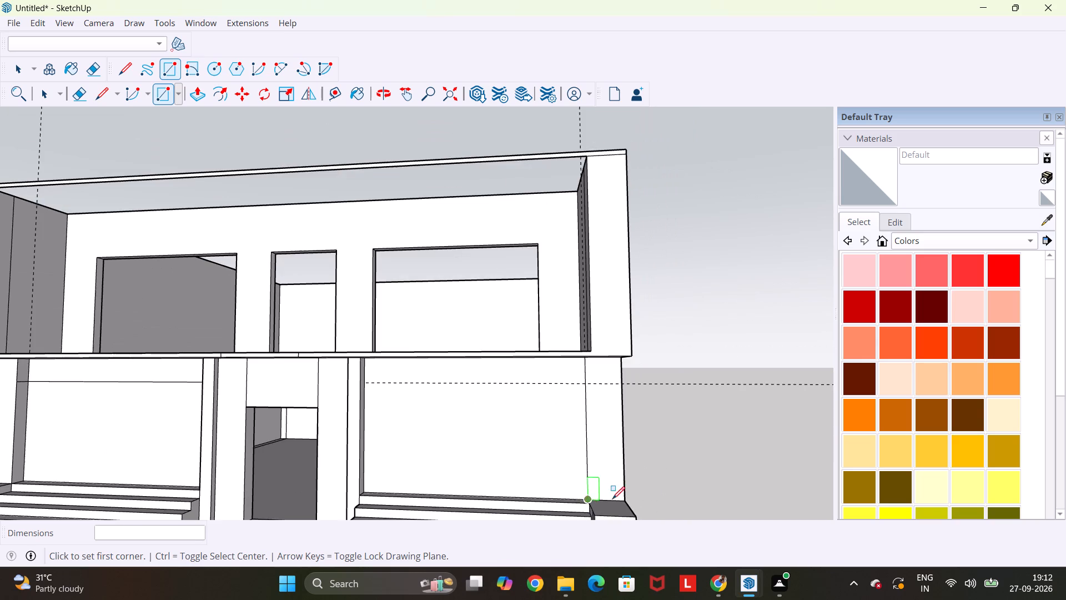
# Push/Pull the new 2' wide wall strip outward to form an end column above the right-hand steps, matching the left one.
pyautogui.moveTo(705, 439); pyautogui.dragTo(451, 423, button='middle')
pyautogui.press('p')
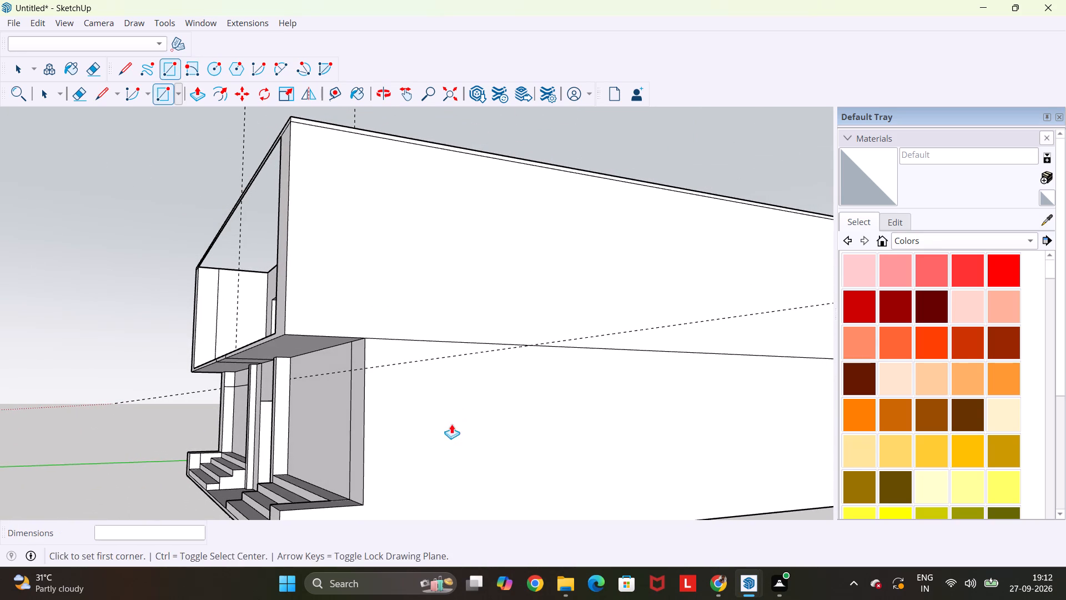
pyautogui.scroll(4, 354, 422)
pyautogui.doubleClick(354, 422)
pyautogui.scroll(-5, 354, 422)
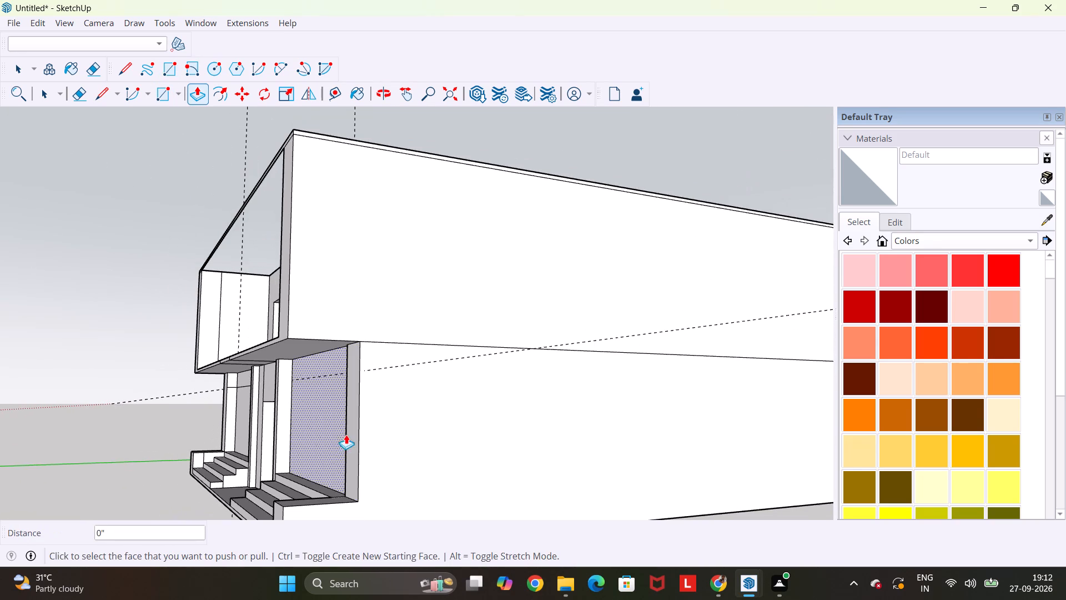
pyautogui.moveTo(341, 445); pyautogui.dragTo(731, 456, button='middle')
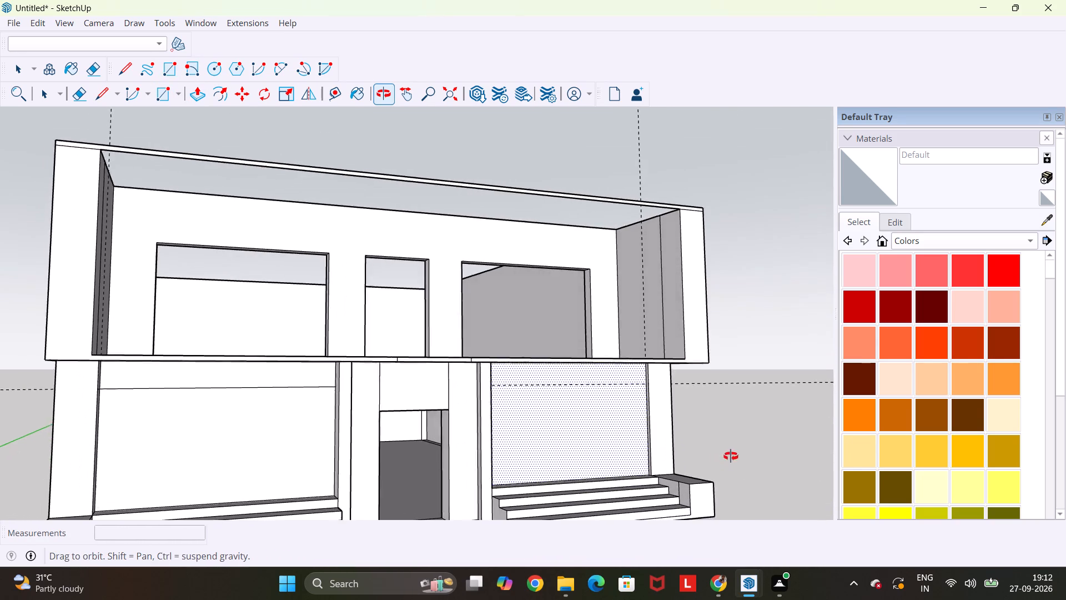
pyautogui.moveTo(731, 456); pyautogui.dragTo(727, 454, button='middle')
pyautogui.scroll(3, 712, 449)
pyautogui.click(644, 427)
pyautogui.scroll(6, 644, 429)
pyautogui.scroll(-2, 651, 499)
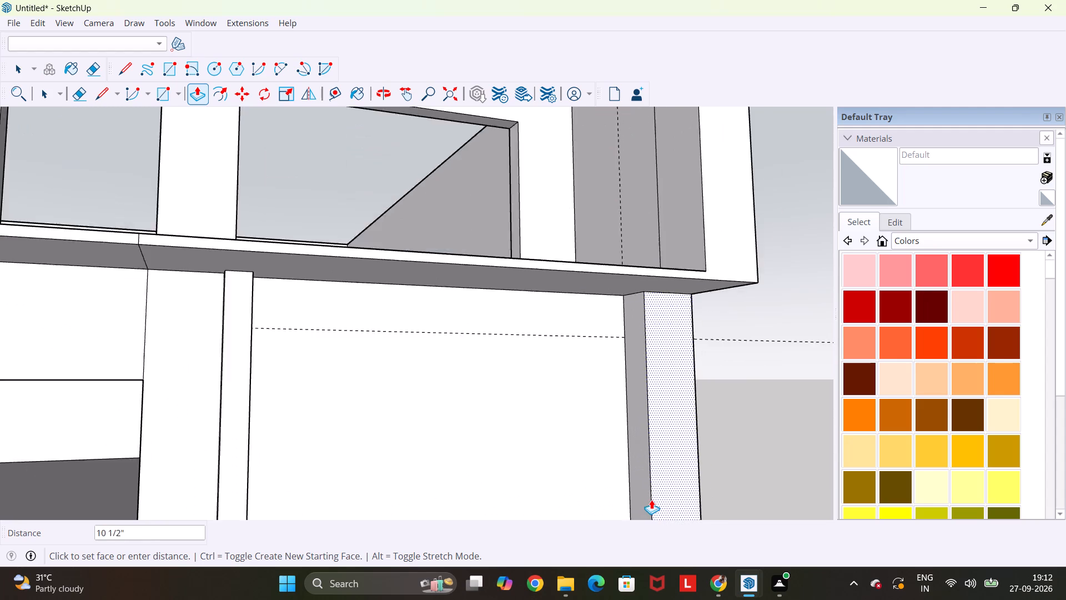
pyautogui.scroll(-11, 651, 499)
pyautogui.scroll(6, 655, 510)
pyautogui.click(647, 513)
pyautogui.scroll(-3, 647, 513)
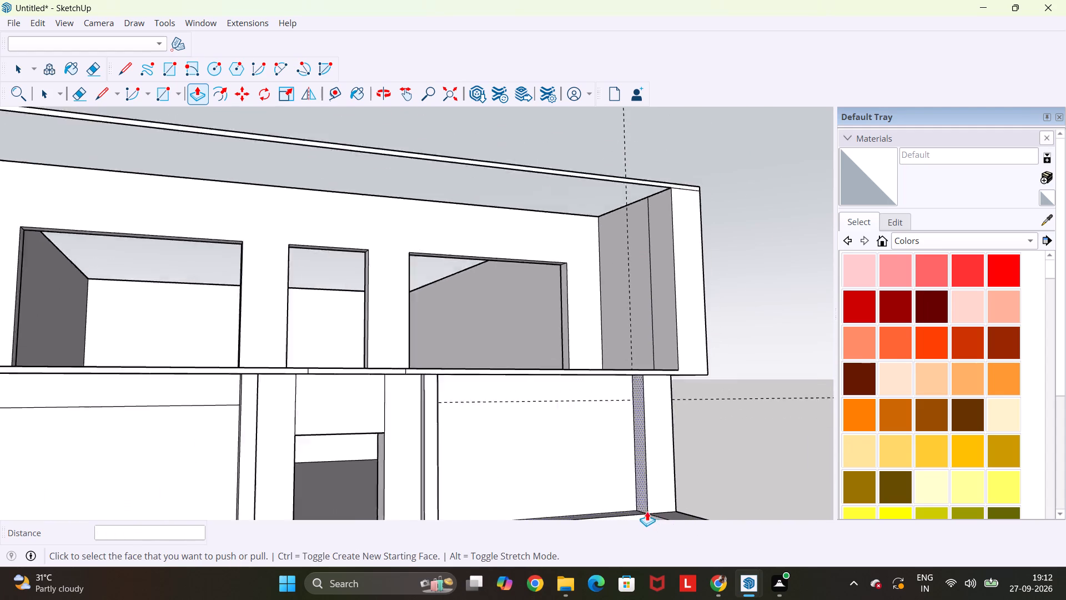
pyautogui.scroll(-3, 647, 511)
pyautogui.press('Escape')
pyautogui.press('space')
# Examine the whole front facade from several angles, including both end columns, the entrance pillars and the door opening.
pyautogui.moveTo(781, 364); pyautogui.dragTo(647, 357, button='middle')
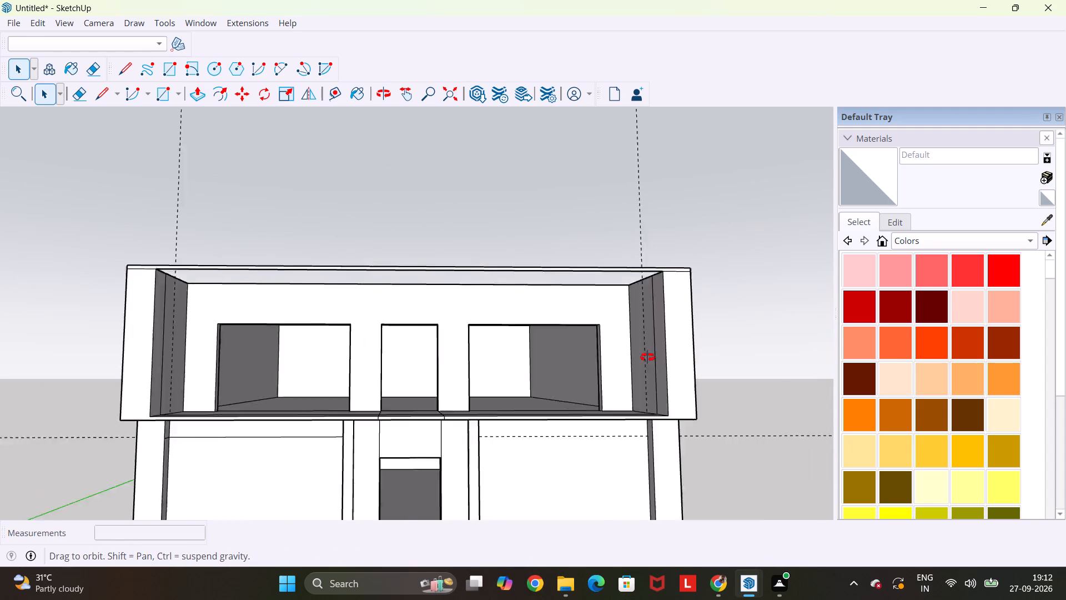
pyautogui.moveTo(647, 357); pyautogui.dragTo(671, 373, button='middle')
pyautogui.press('Escape')
pyautogui.press('space')
pyautogui.scroll(1, 672, 373)
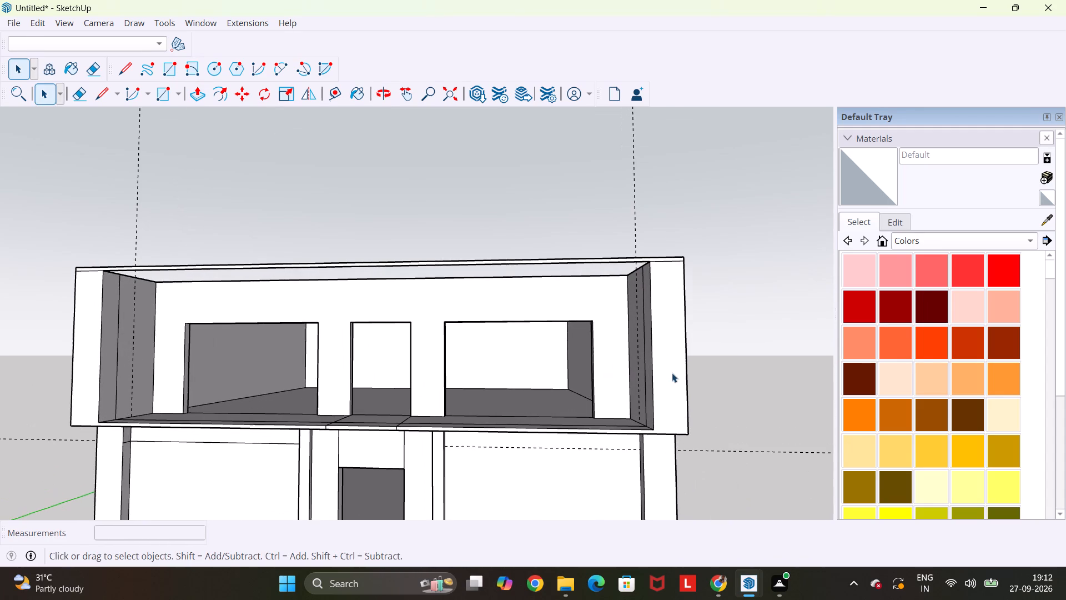
pyautogui.scroll(-9, 668, 470)
pyautogui.keyDown('shift'); pyautogui.moveTo(541, 488); pyautogui.dragTo(545, 454, button='middle'); pyautogui.keyUp('shift')
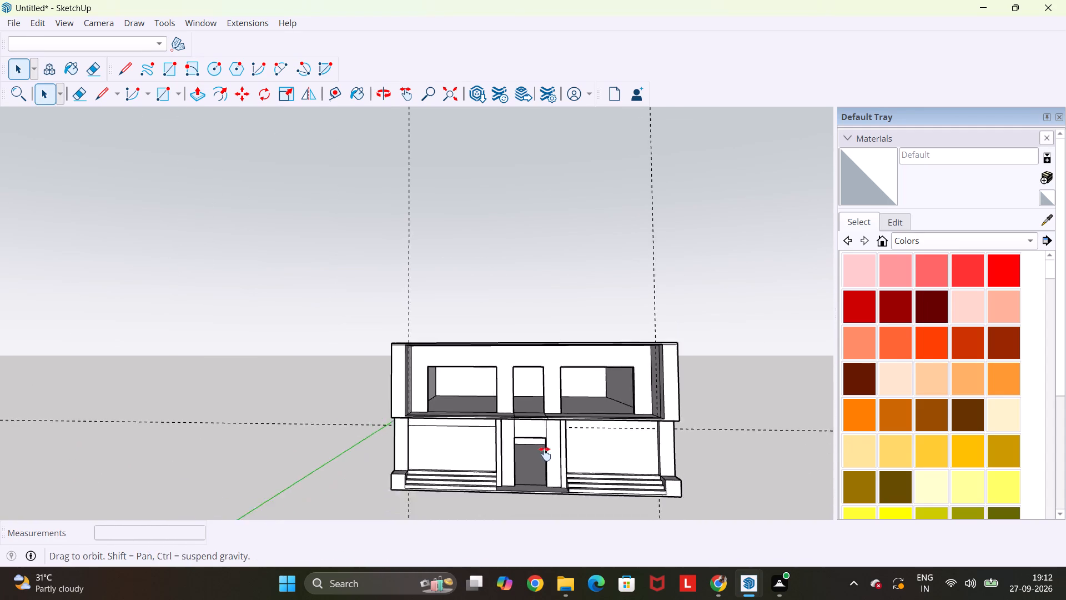
pyautogui.keyDown('shift'); pyautogui.moveTo(545, 454); pyautogui.dragTo(543, 419, button='middle'); pyautogui.keyUp('shift')
pyautogui.scroll(11, 543, 419)
pyautogui.scroll(-8, 496, 348)
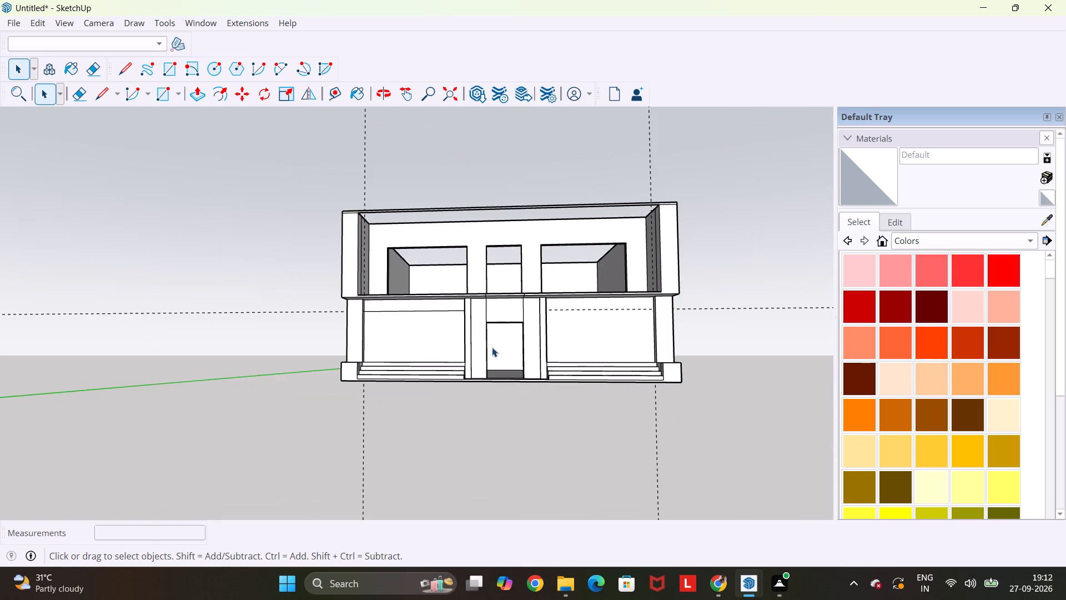
pyautogui.moveTo(470, 333); pyautogui.dragTo(393, 355, button='middle')
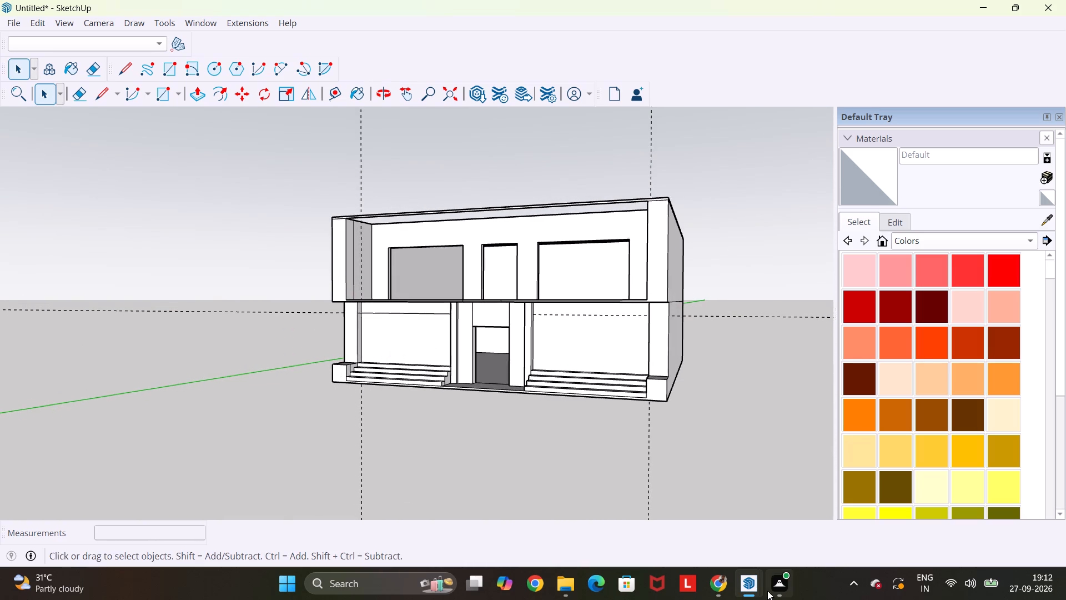
# Switch to the Function+Hall+Double+Door model and inspect the door from an angle.
pyautogui.click(743, 583)
pyautogui.click(866, 521)
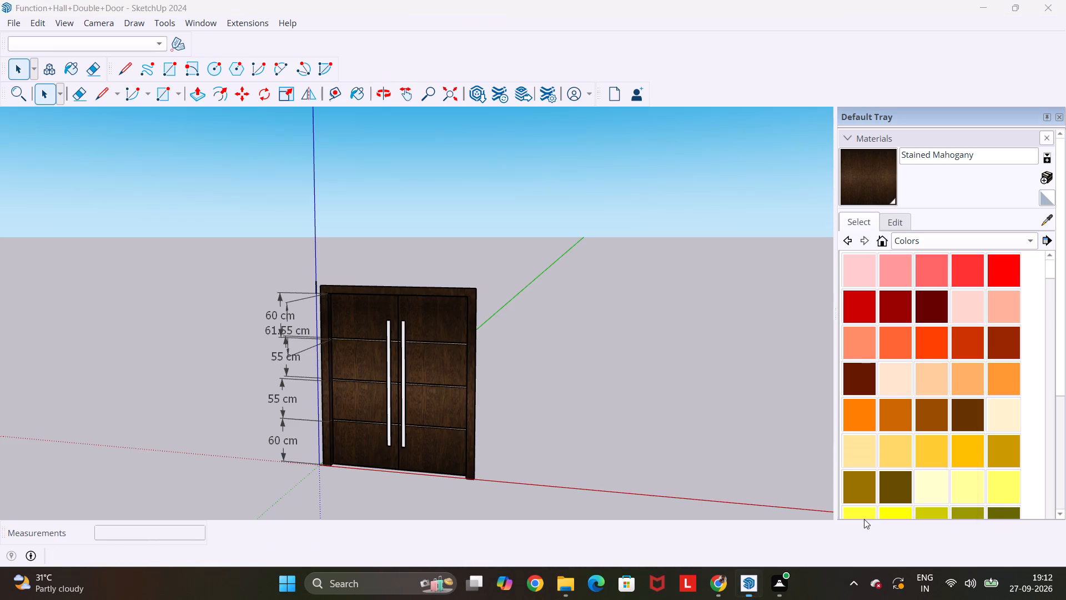
pyautogui.moveTo(484, 323); pyautogui.dragTo(322, 344, button='middle')
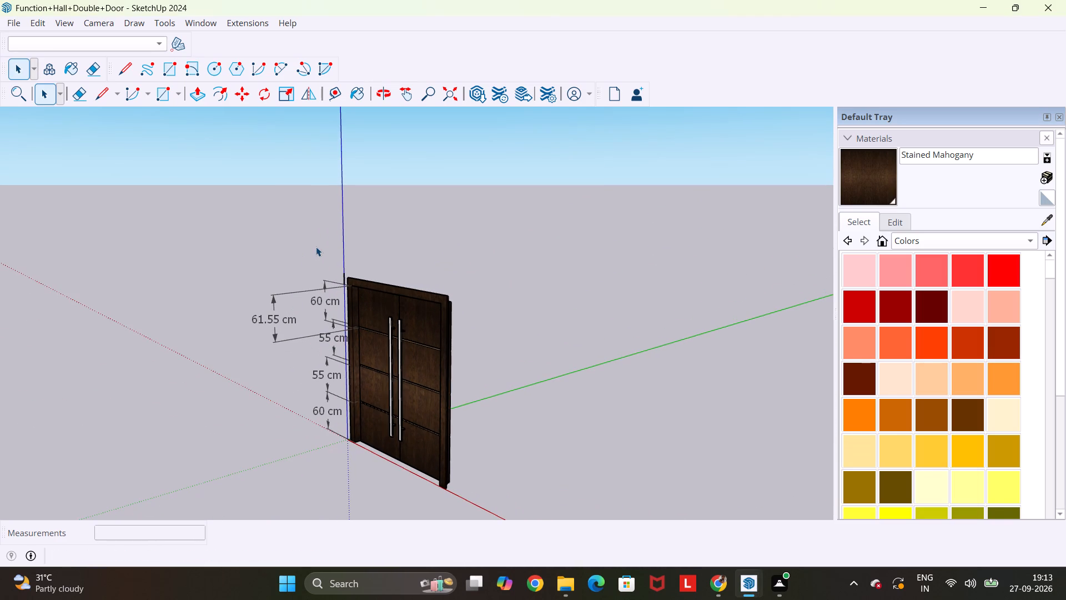
# Switch to the Doors+(6) model and copy the double door with two narrow glass panels.
pyautogui.click(748, 588)
pyautogui.click(748, 516)
pyautogui.moveTo(627, 375); pyautogui.dragTo(671, 377, button='middle')
pyautogui.moveTo(789, 182); pyautogui.dragTo(581, 445)
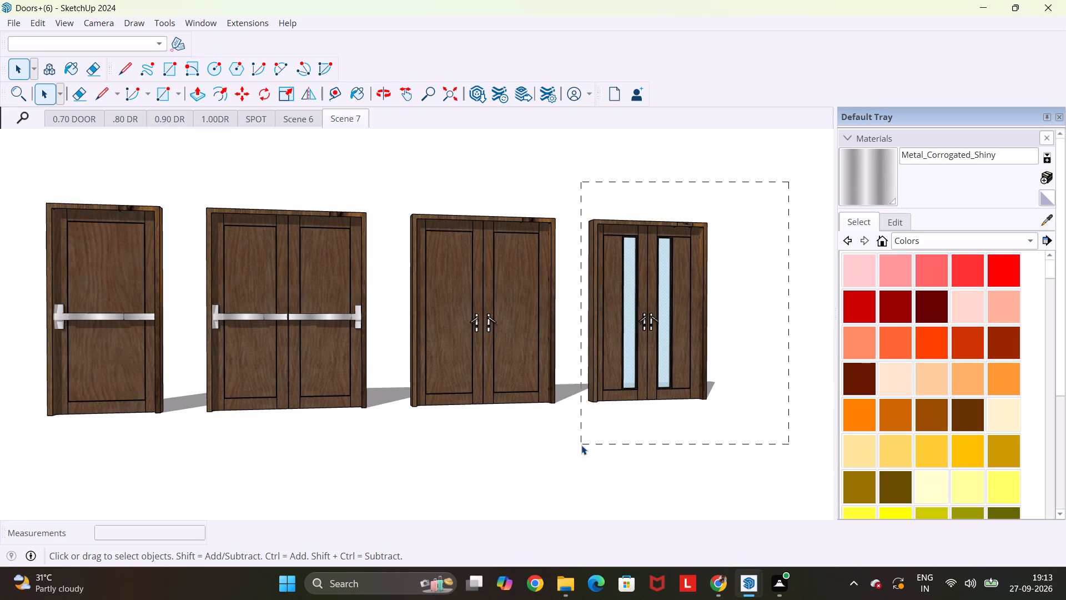
pyautogui.moveTo(581, 445); pyautogui.dragTo(581, 446)
pyautogui.hotkey('ctrl', 'c')
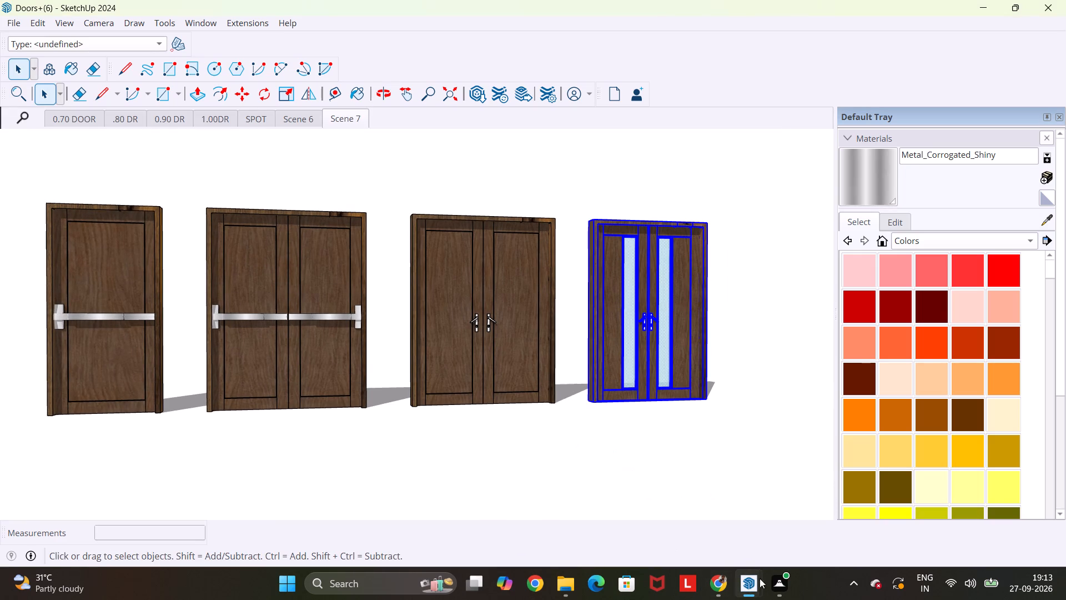
# Close the Function+Hall+Double+Door model.
pyautogui.click(733, 583)
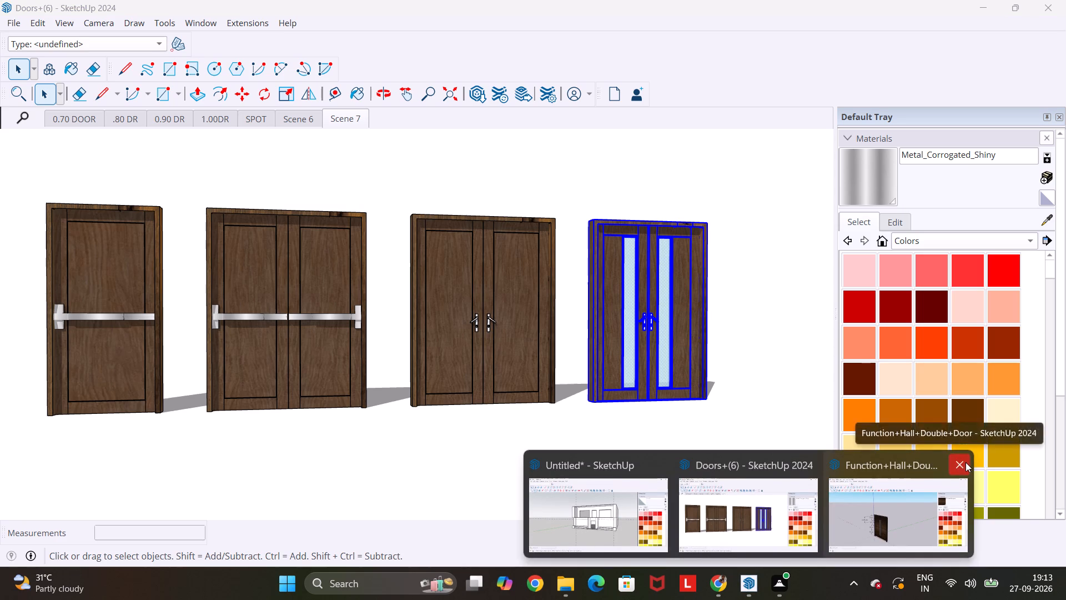
pyautogui.click(966, 462)
# Return to the Untitled building model and paste the copied double door on the ground beside the right end of the facade.
pyautogui.click(663, 521)
pyautogui.moveTo(536, 456); pyautogui.dragTo(586, 449, button='middle')
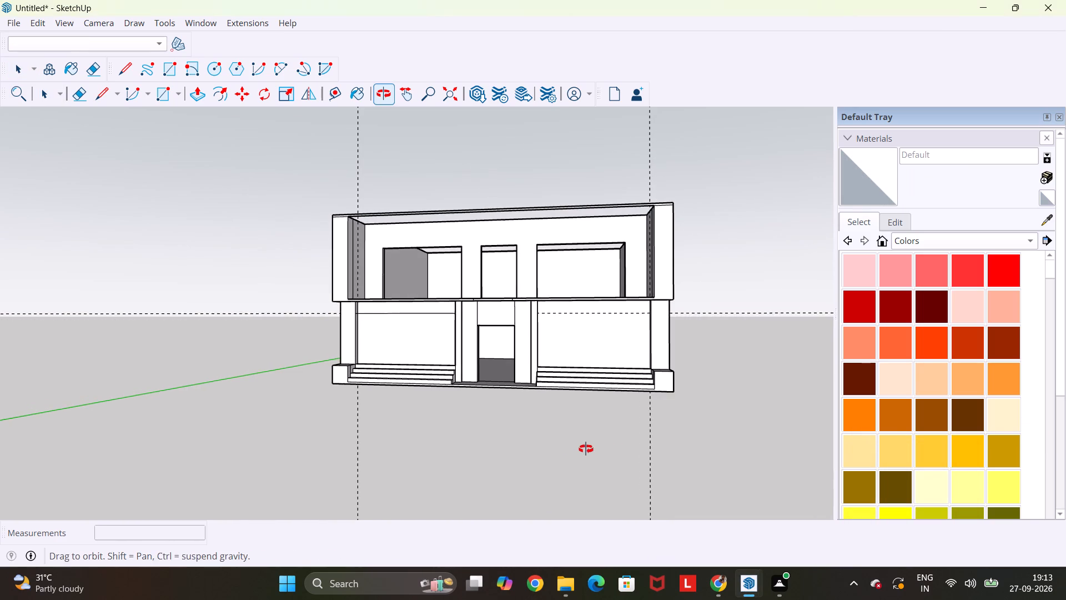
pyautogui.moveTo(586, 449); pyautogui.dragTo(599, 449, button='middle')
pyautogui.hotkey('ctrl', 'v')
pyautogui.click(719, 420)
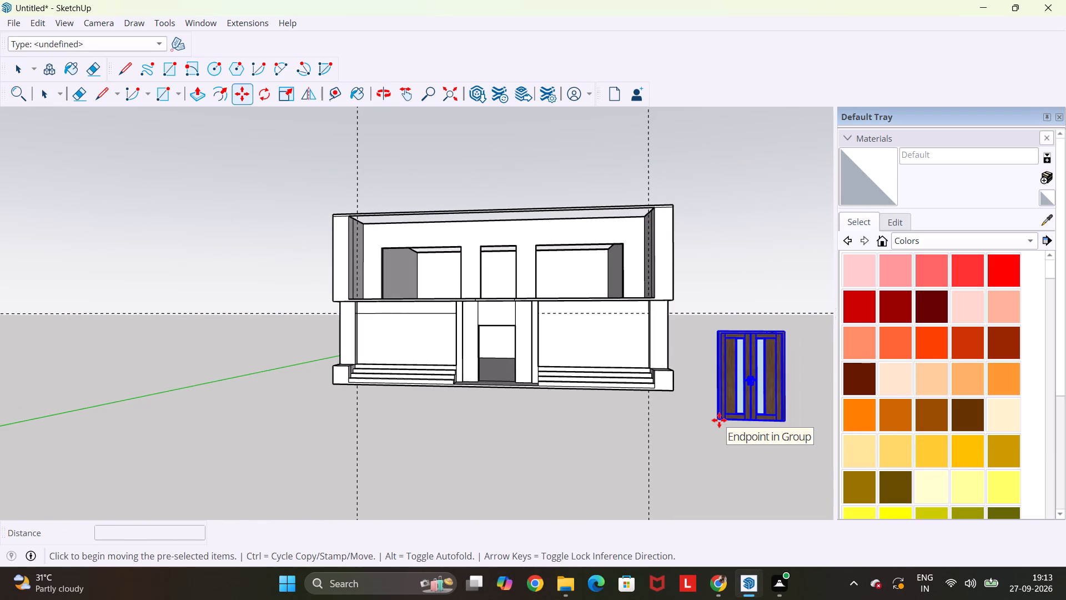
# Scale the pasted double door vertically along the blue axis, reducing it to less than half its height.
pyautogui.press('s')
pyautogui.scroll(5, 755, 330)
pyautogui.moveTo(755, 317); pyautogui.dragTo(751, 368, button='middle')
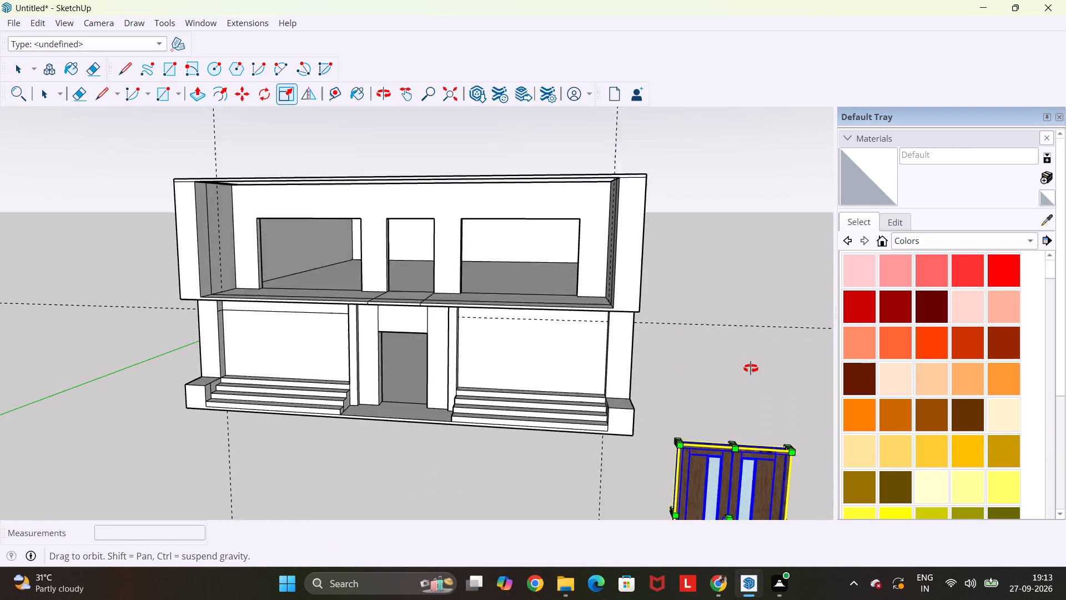
pyautogui.moveTo(751, 368); pyautogui.dragTo(751, 380, button='middle')
pyautogui.click(727, 499)
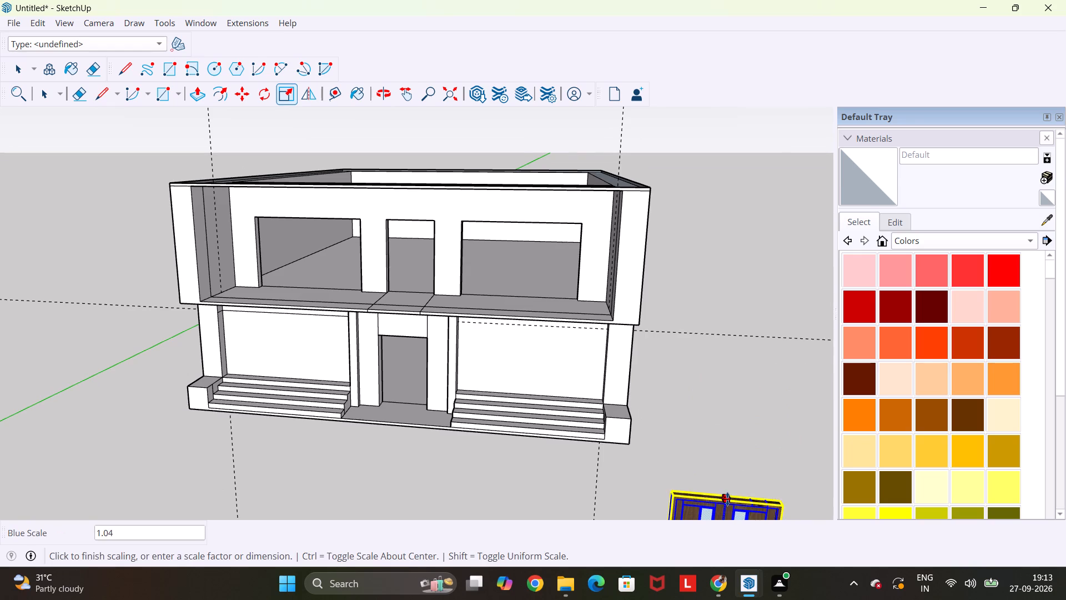
pyautogui.scroll(-19, 727, 499)
pyautogui.keyDown('shift'); pyautogui.moveTo(729, 500); pyautogui.dragTo(728, 499, button='middle'); pyautogui.keyUp('shift')
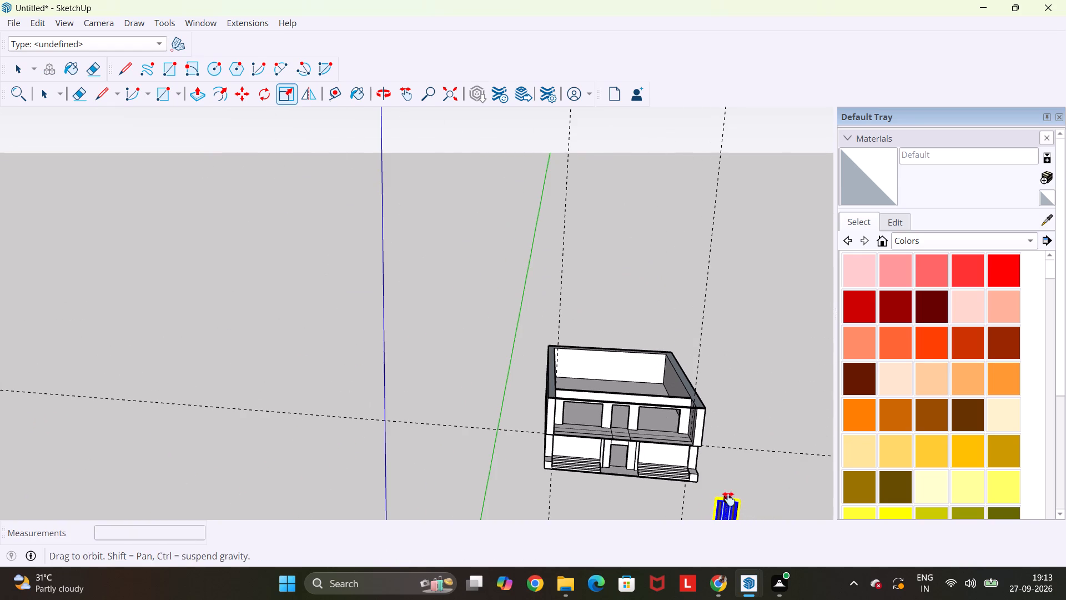
pyautogui.keyDown('shift'); pyautogui.moveTo(728, 499); pyautogui.dragTo(719, 329, button='middle'); pyautogui.keyUp('shift')
pyautogui.scroll(16, 719, 329)
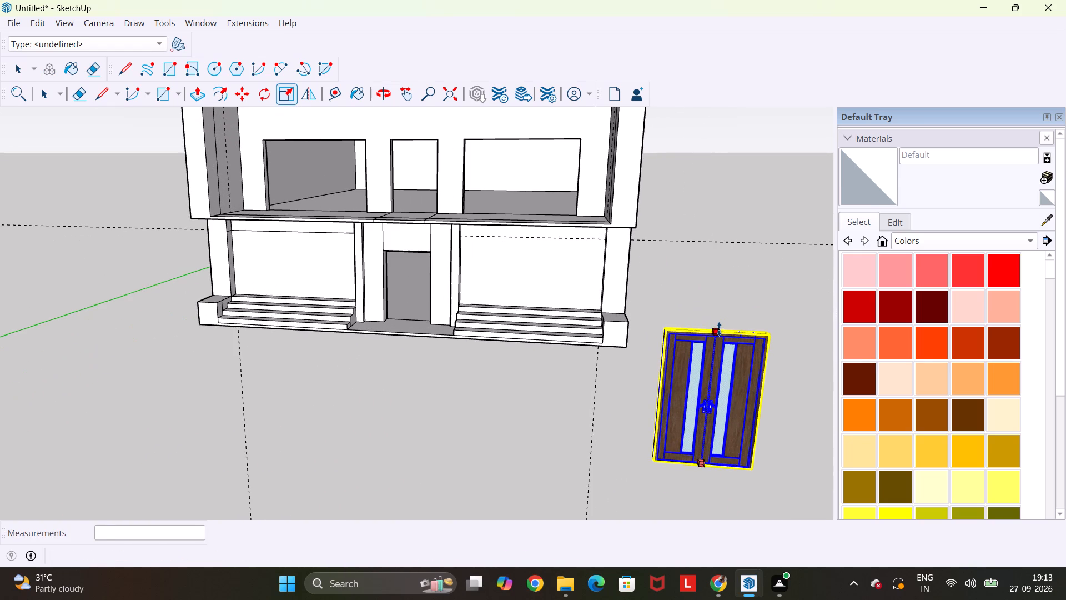
pyautogui.click(718, 329)
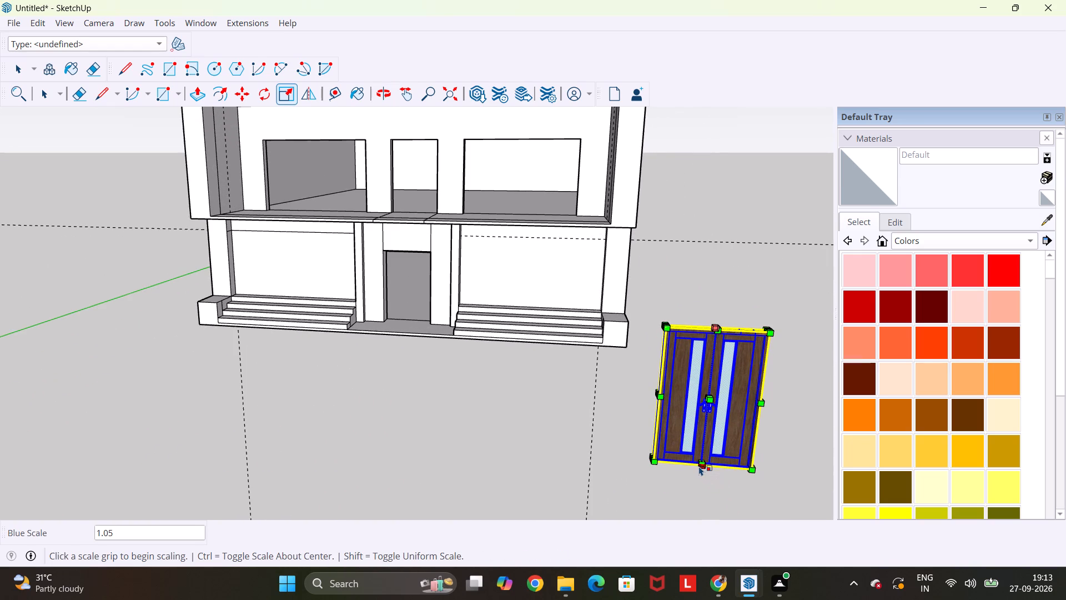
pyautogui.click(715, 325)
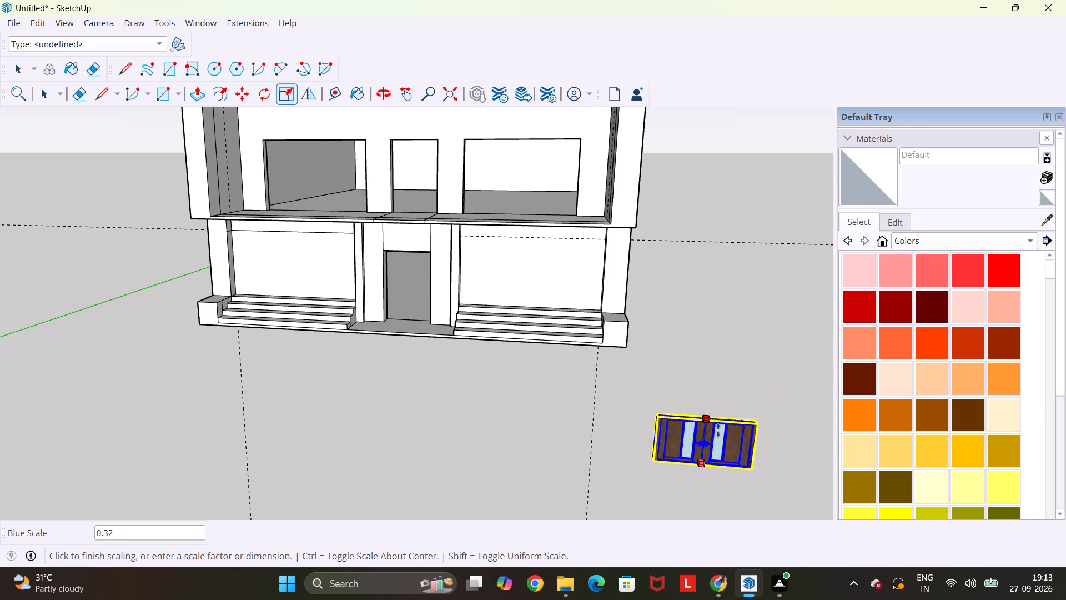
pyautogui.click(723, 412)
# Scale the door horizontally from its left side to red and green factors of about 0.43 and 0.54, making it narrower.
pyautogui.scroll(3, 653, 433)
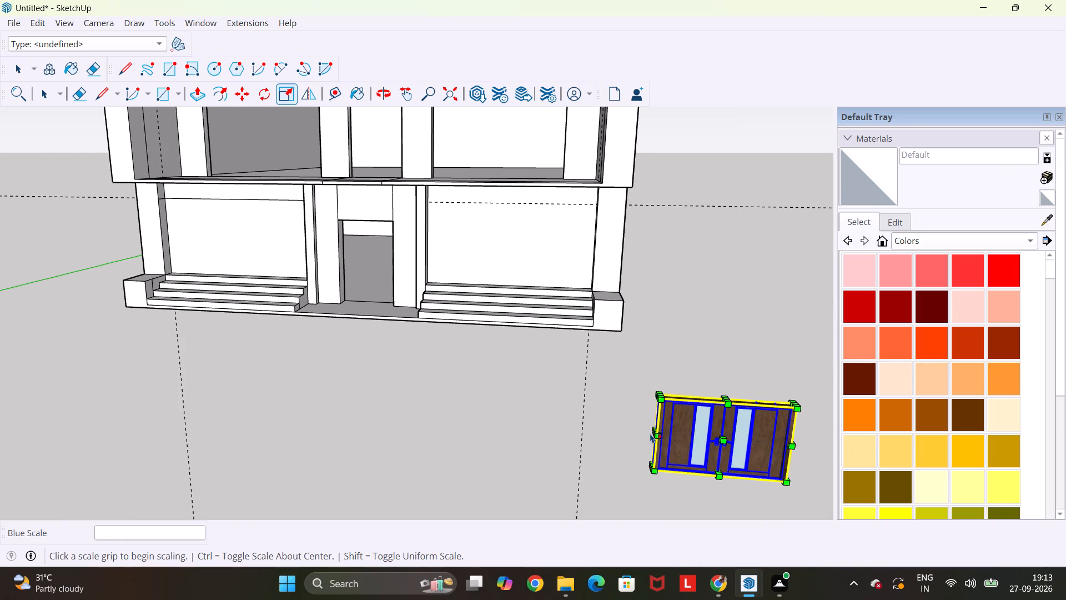
pyautogui.click(651, 429)
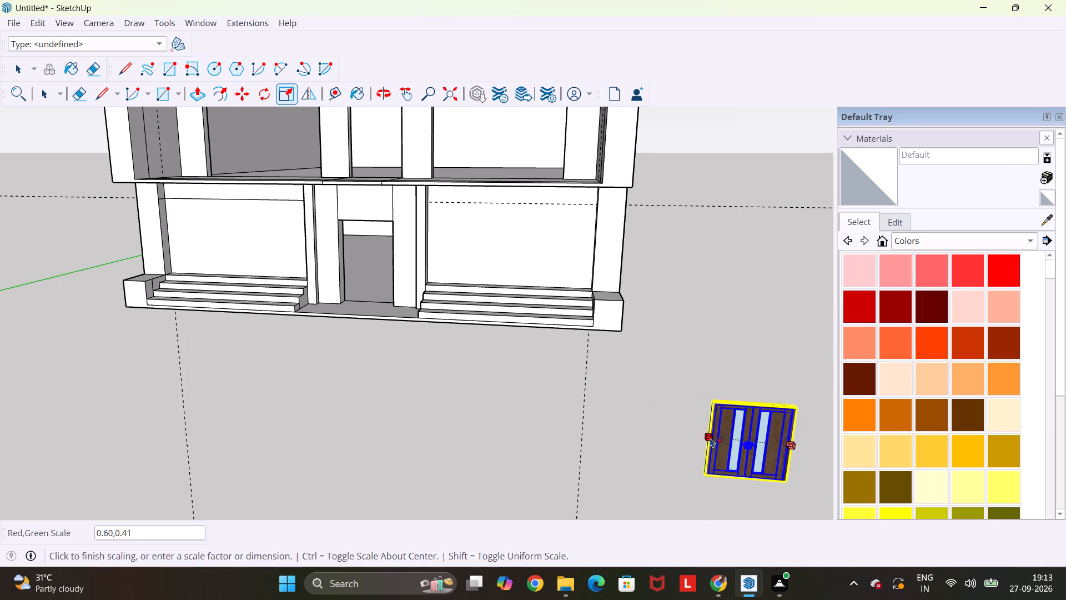
pyautogui.click(731, 439)
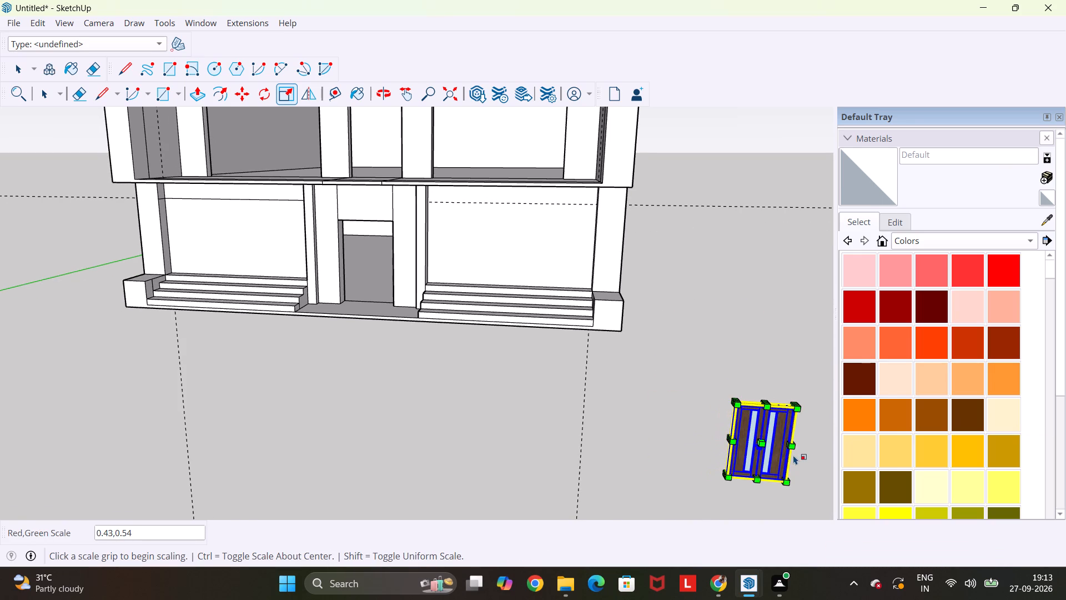
# Move the selected double door by its lower front corner onto the bottom-left corner of the ground-floor entrance opening.
pyautogui.press('m')
pyautogui.scroll(20, 749, 463)
pyautogui.scroll(2, 749, 463)
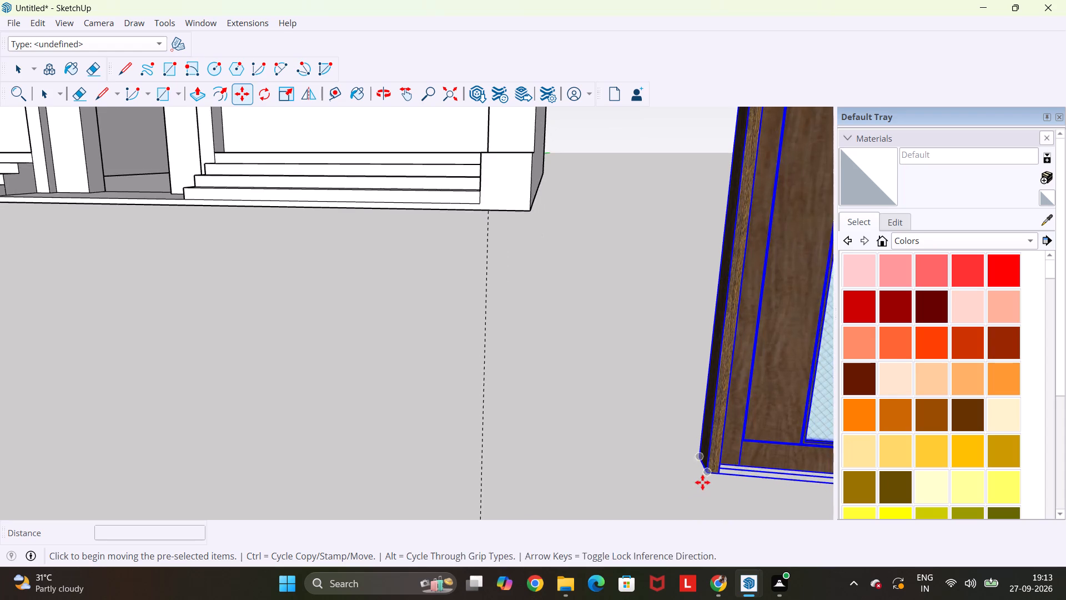
pyautogui.scroll(7, 702, 482)
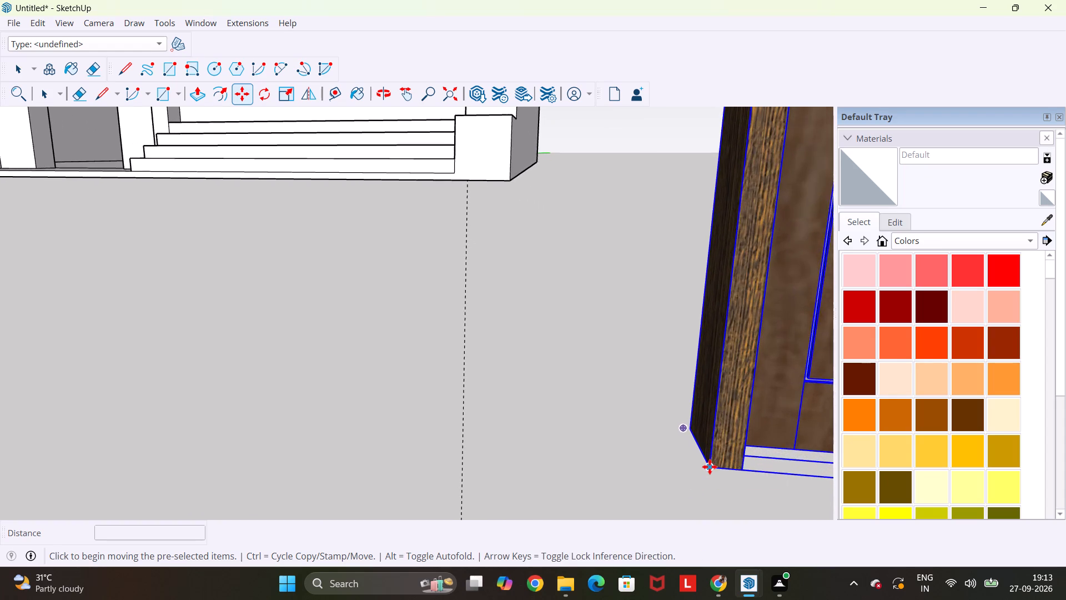
pyautogui.scroll(7, 710, 467)
pyautogui.click(708, 466)
pyautogui.scroll(-20, 648, 453)
pyautogui.scroll(-1, 648, 453)
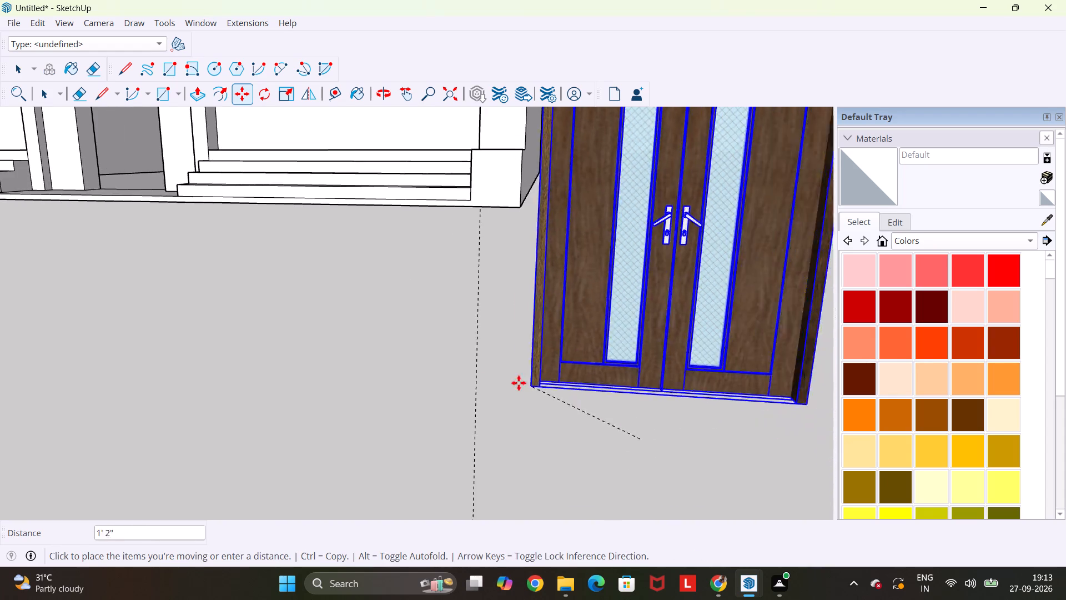
pyautogui.scroll(-3, 519, 383)
pyautogui.moveTo(113, 193); pyautogui.dragTo(254, 272, button='middle')
pyautogui.scroll(-9, 260, 273)
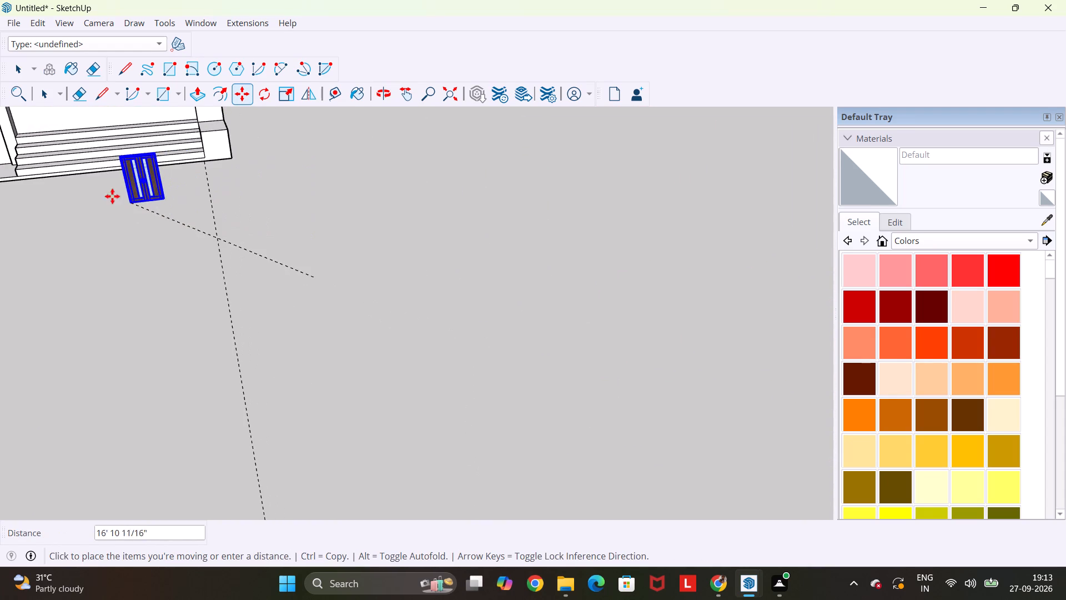
pyautogui.keyDown('shift'); pyautogui.moveTo(102, 192); pyautogui.dragTo(493, 296, button='middle'); pyautogui.keyUp('shift')
pyautogui.scroll(4, 290, 253)
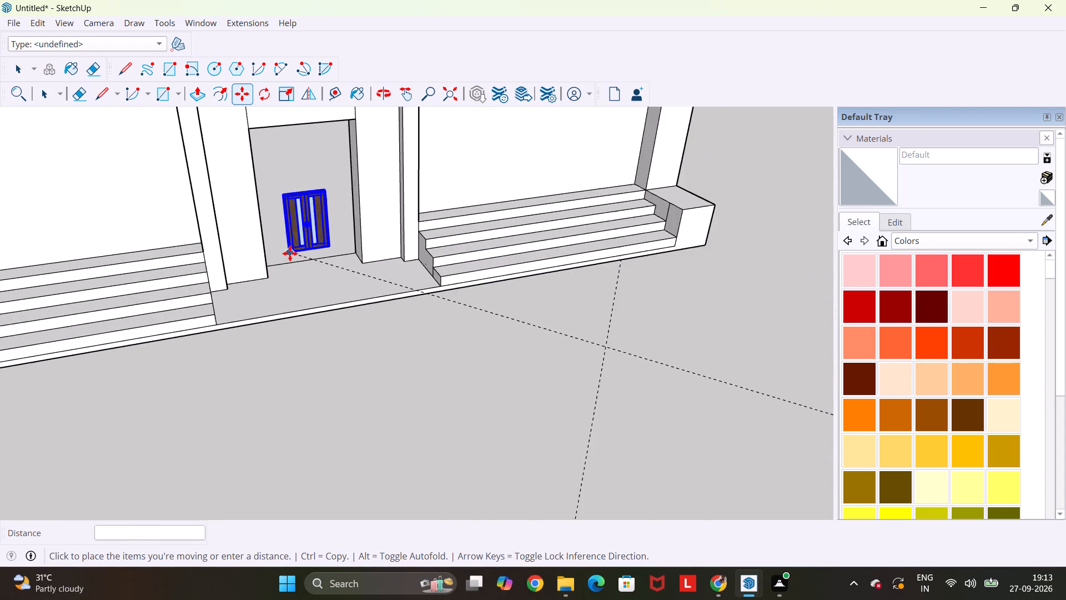
pyautogui.scroll(17, 290, 253)
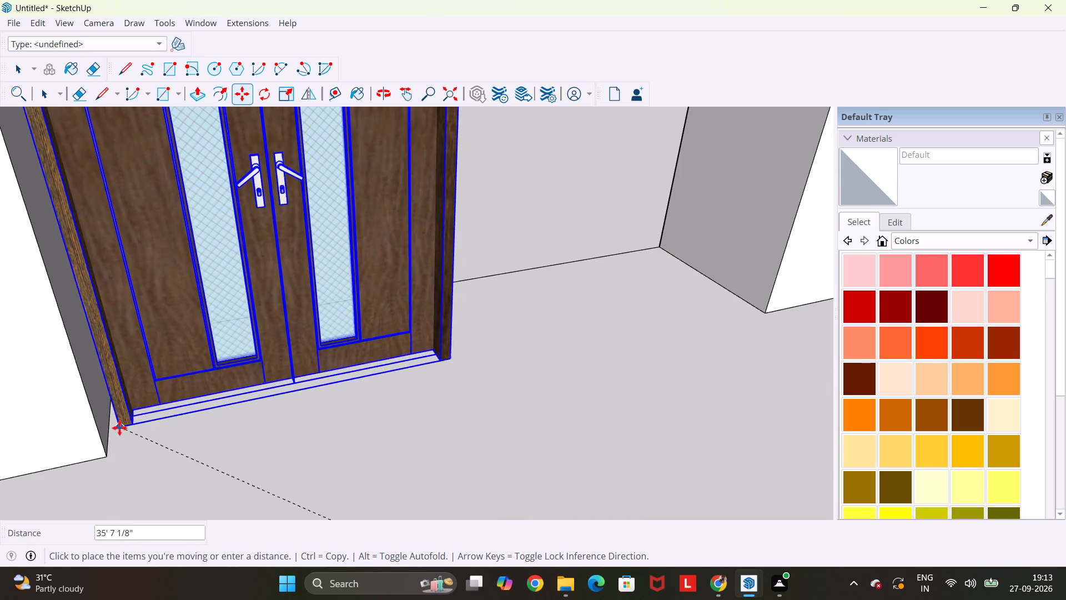
pyautogui.click(101, 453)
# Scale the door vertically along the blue axis by about 2.32 to reach the top of the entrance opening.
pyautogui.scroll(-13, 160, 427)
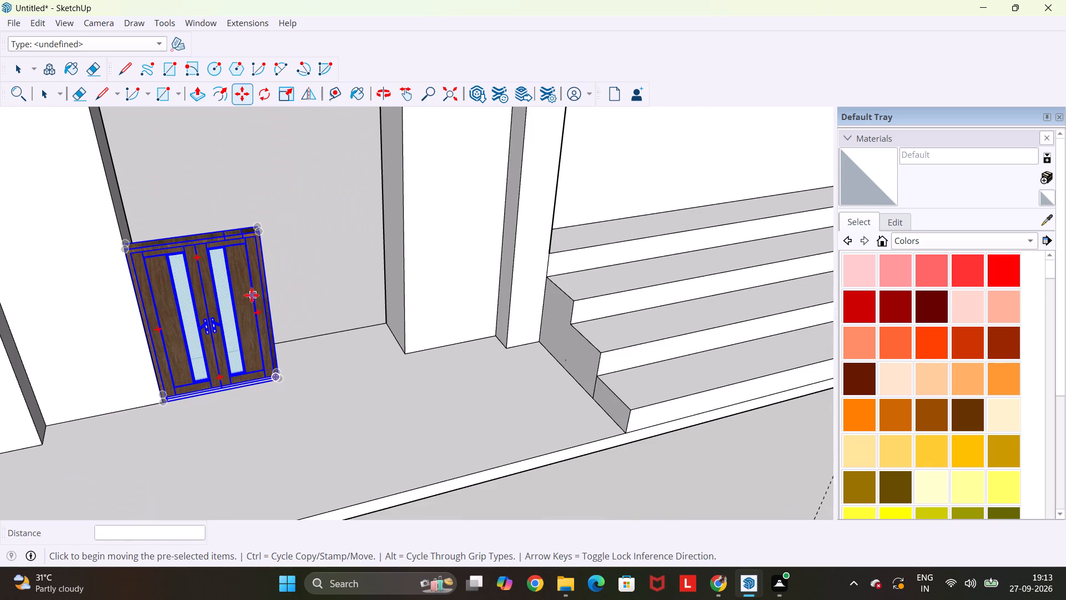
pyautogui.press('s')
pyautogui.click(193, 233)
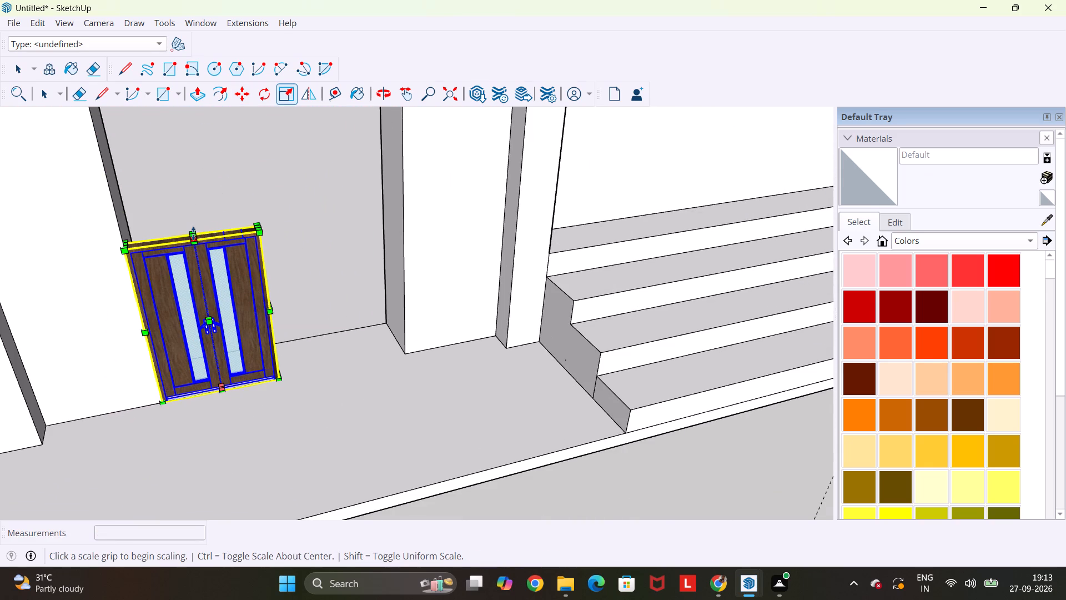
pyautogui.scroll(-14, 192, 231)
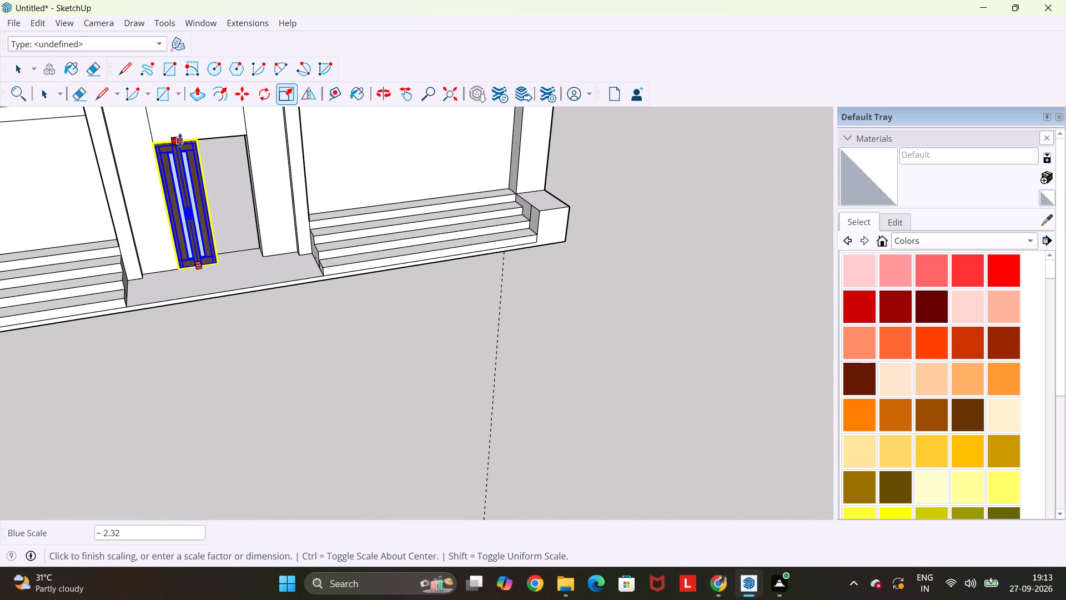
pyautogui.click(180, 140)
# Scale the door's width along the red axis to reach the opposite side of the entrance opening.
pyautogui.moveTo(212, 203); pyautogui.dragTo(158, 210, button='middle')
pyautogui.scroll(5, 227, 177)
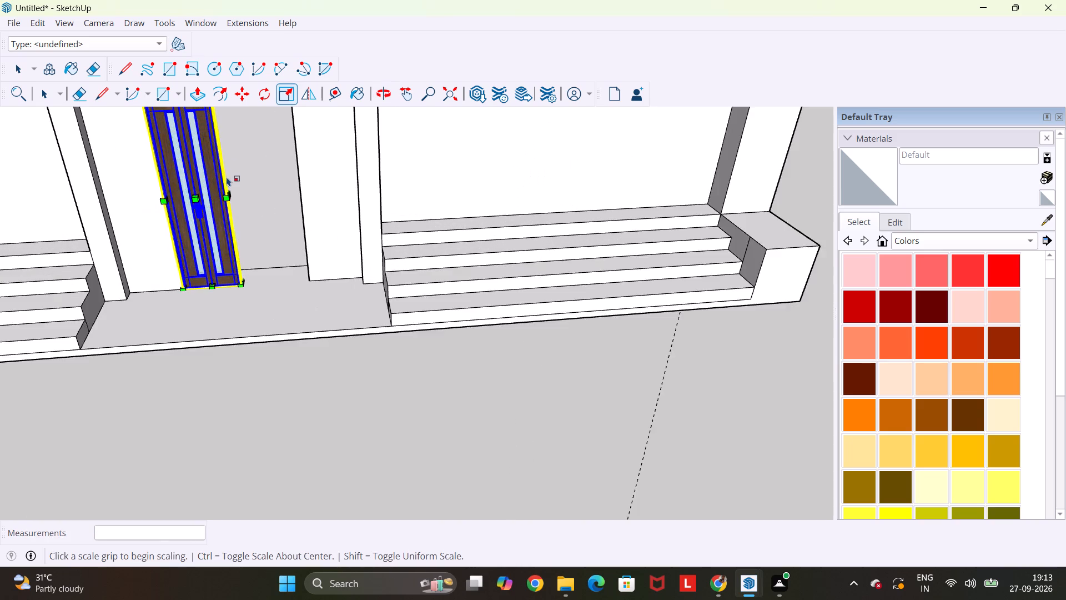
pyautogui.scroll(6, 227, 177)
pyautogui.click(232, 228)
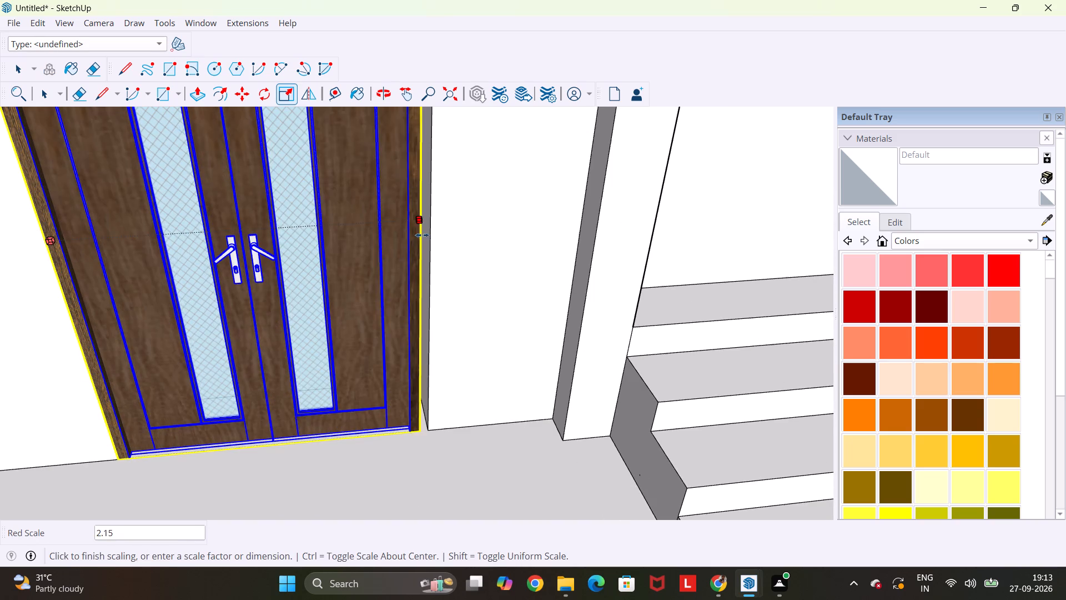
pyautogui.click(433, 229)
# Copy the fitted double door and paste the duplicate on the ground beside the right end of the building.
pyautogui.scroll(-4, 424, 229)
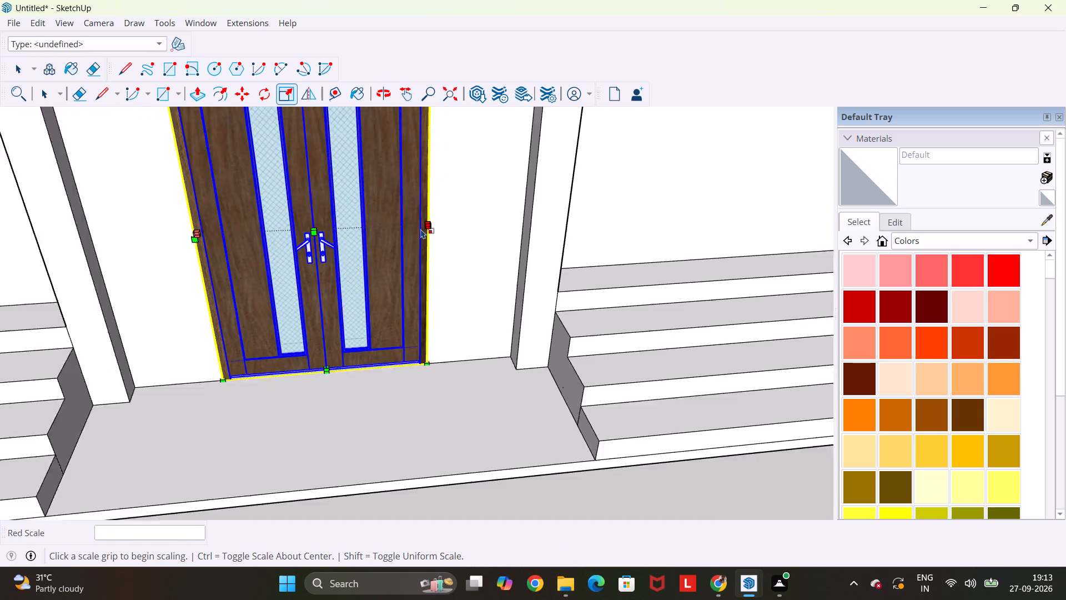
pyautogui.scroll(-15, 421, 229)
pyautogui.hotkey('ctrl', 'c')
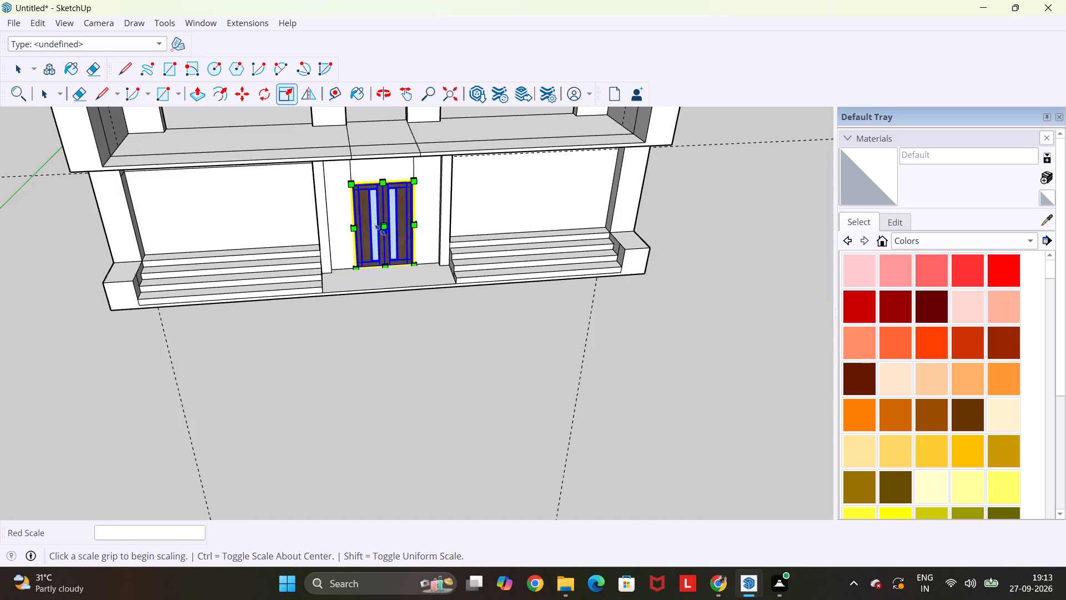
pyautogui.scroll(10, 342, 269)
pyautogui.scroll(-18, 389, 229)
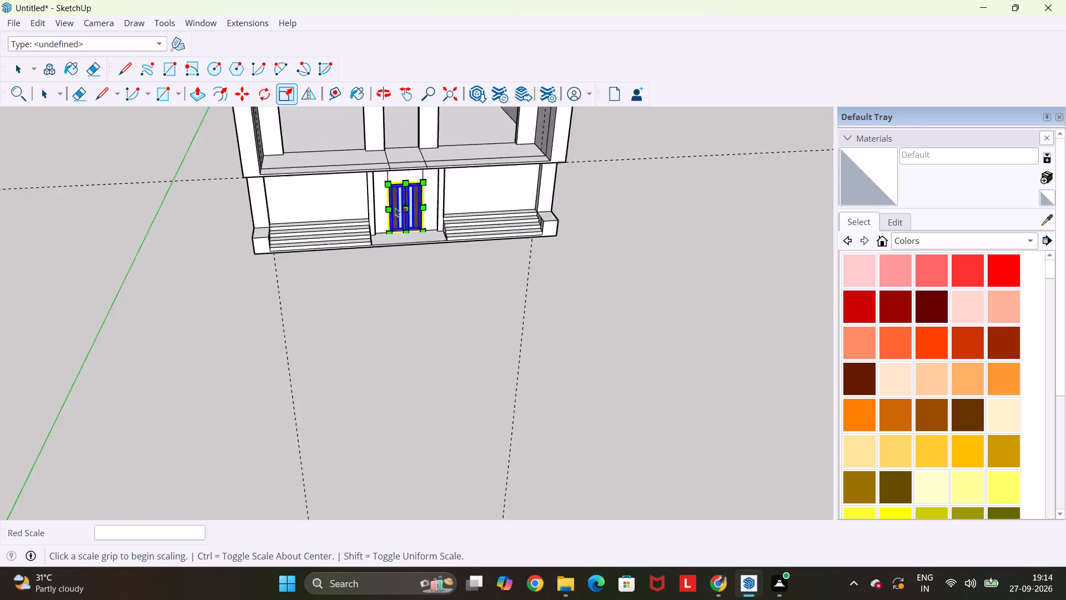
pyautogui.scroll(-2, 395, 207)
pyautogui.hotkey('ctrl', 'v')
pyautogui.click(612, 237)
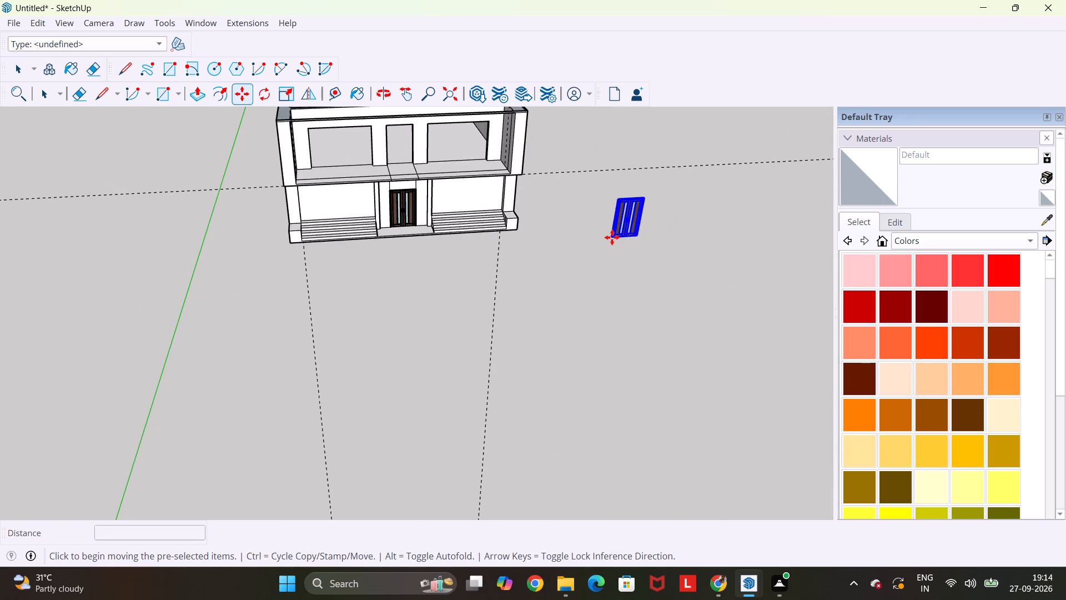
# Move the duplicate door by its lower front corner onto the bottom-left corner of the upper-floor central doorway and deselect it.
pyautogui.scroll(12, 612, 237)
pyautogui.press('m')
pyautogui.scroll(8, 614, 235)
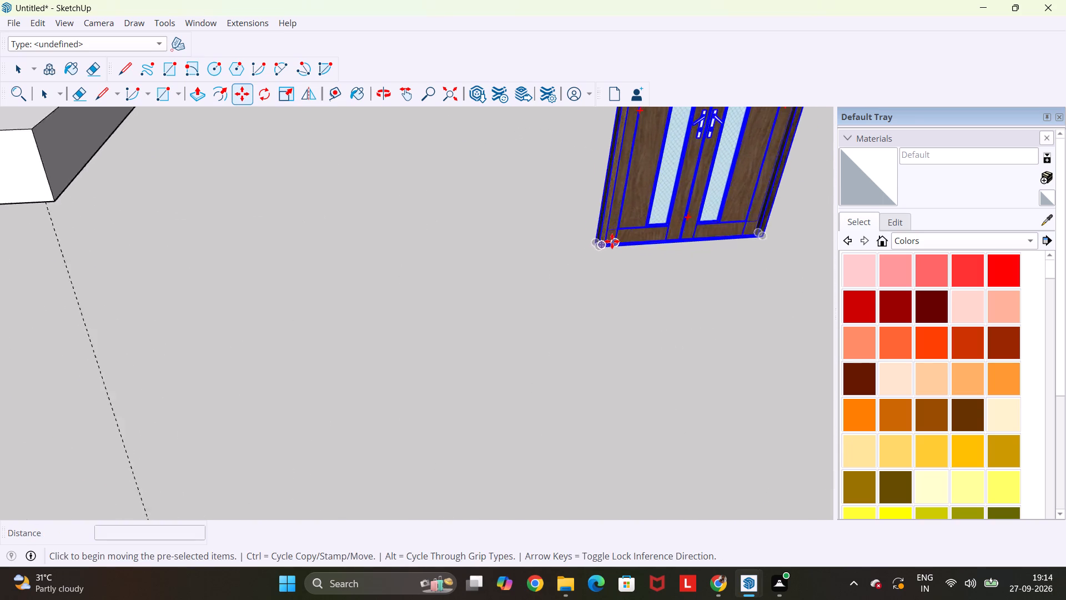
pyautogui.scroll(20, 612, 241)
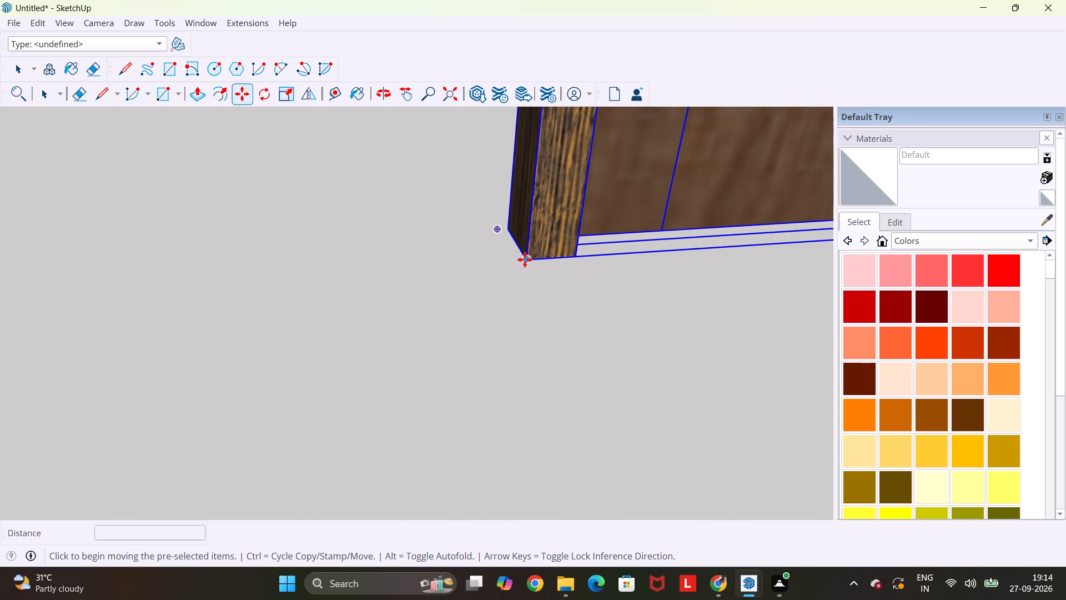
pyautogui.click(526, 259)
pyautogui.scroll(-20, 521, 257)
pyautogui.scroll(-15, 521, 257)
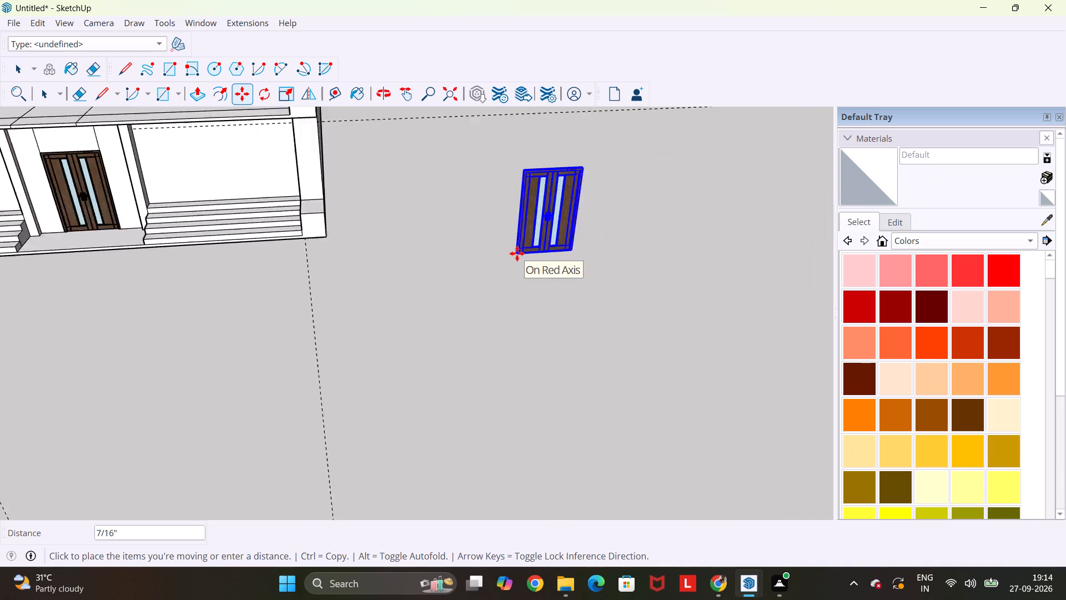
pyautogui.scroll(-13, 517, 253)
pyautogui.scroll(20, 368, 200)
pyautogui.scroll(4, 368, 200)
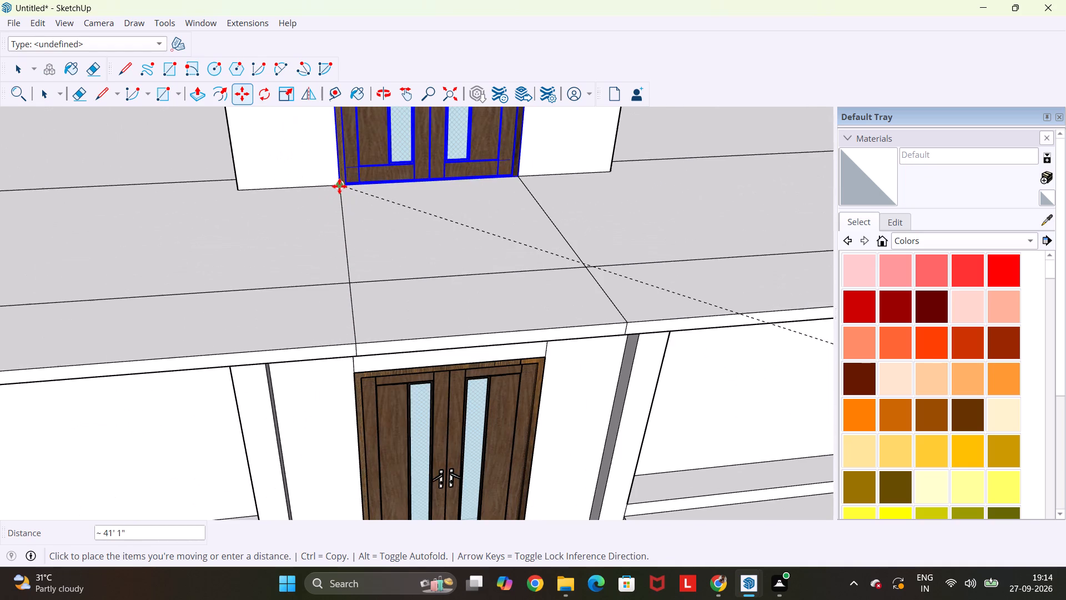
pyautogui.scroll(10, 338, 182)
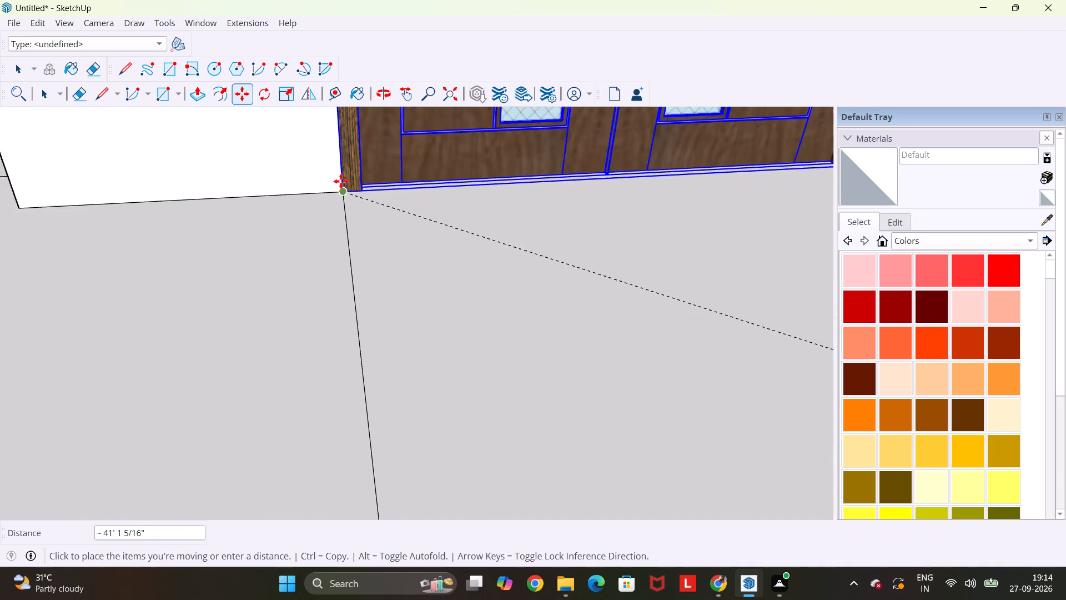
pyautogui.scroll(2, 341, 181)
pyautogui.click(340, 191)
pyautogui.scroll(-11, 354, 194)
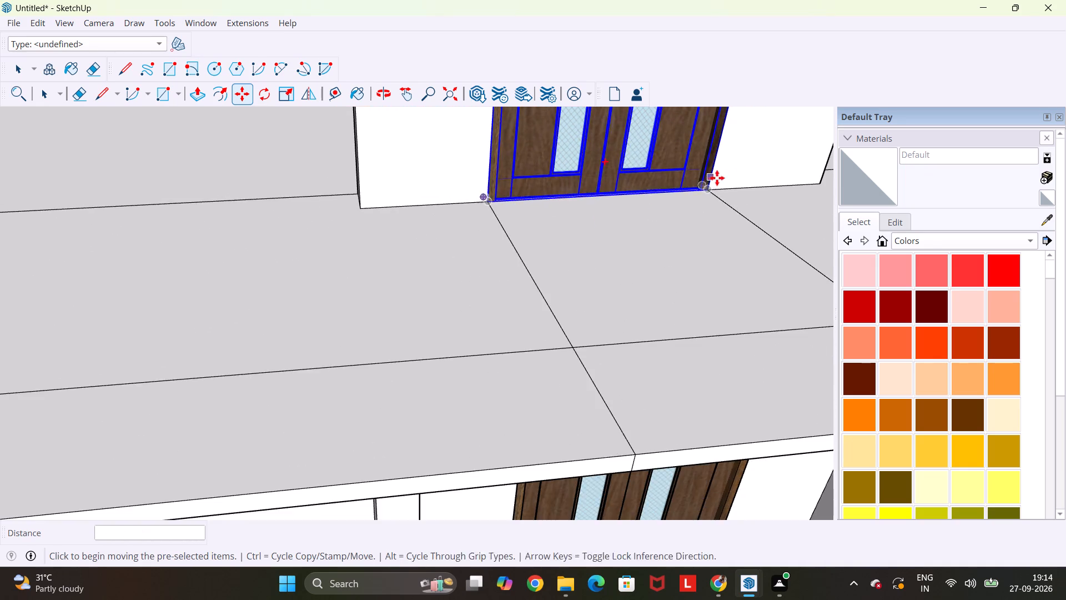
pyautogui.moveTo(730, 176); pyautogui.dragTo(586, 192, button='middle')
pyautogui.scroll(-2, 583, 191)
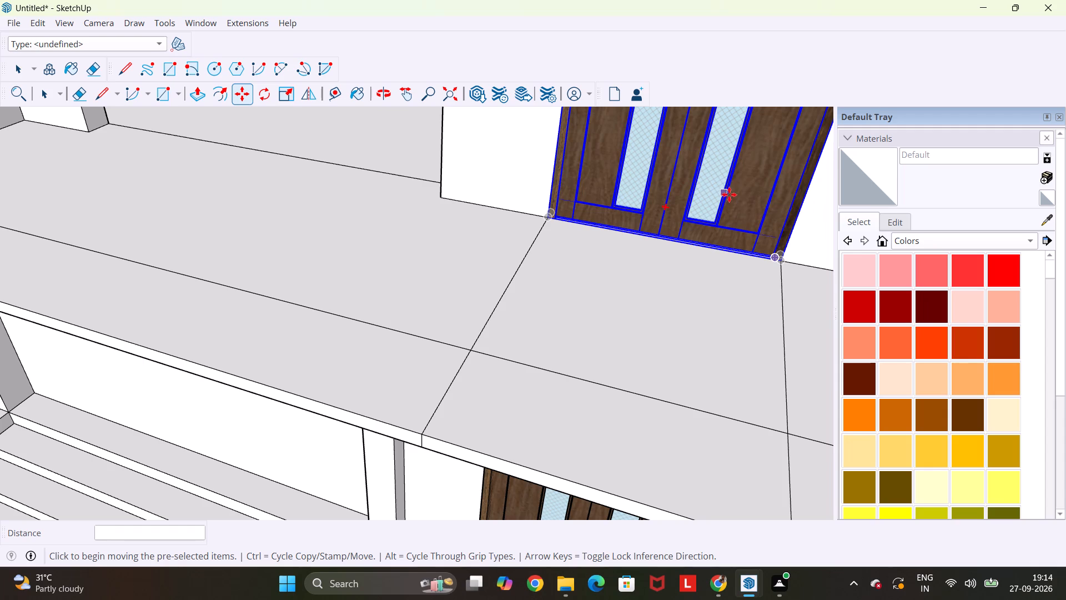
pyautogui.press('Escape')
pyautogui.press('space')
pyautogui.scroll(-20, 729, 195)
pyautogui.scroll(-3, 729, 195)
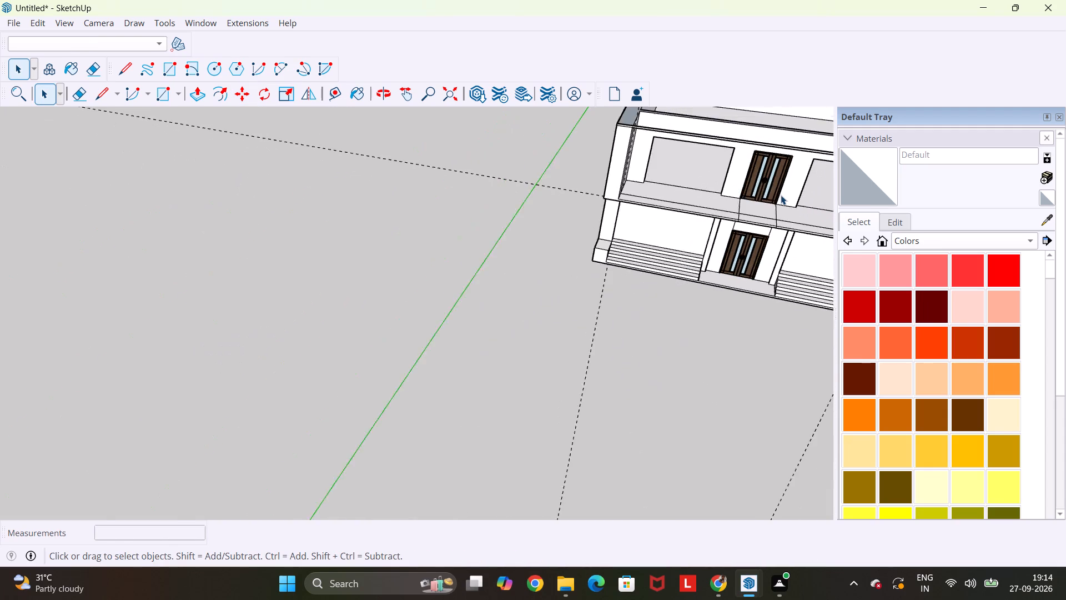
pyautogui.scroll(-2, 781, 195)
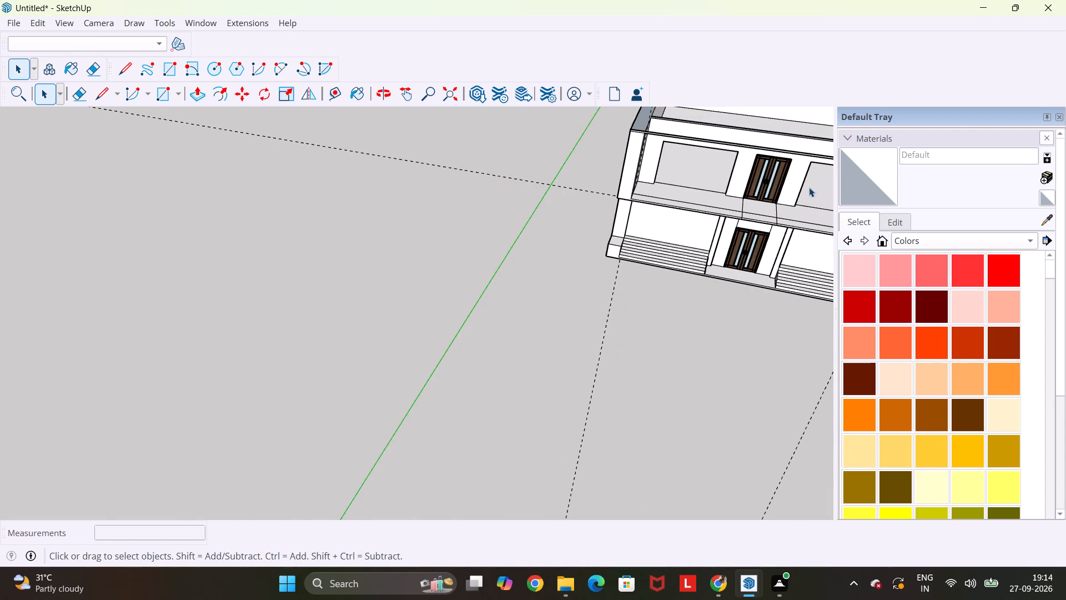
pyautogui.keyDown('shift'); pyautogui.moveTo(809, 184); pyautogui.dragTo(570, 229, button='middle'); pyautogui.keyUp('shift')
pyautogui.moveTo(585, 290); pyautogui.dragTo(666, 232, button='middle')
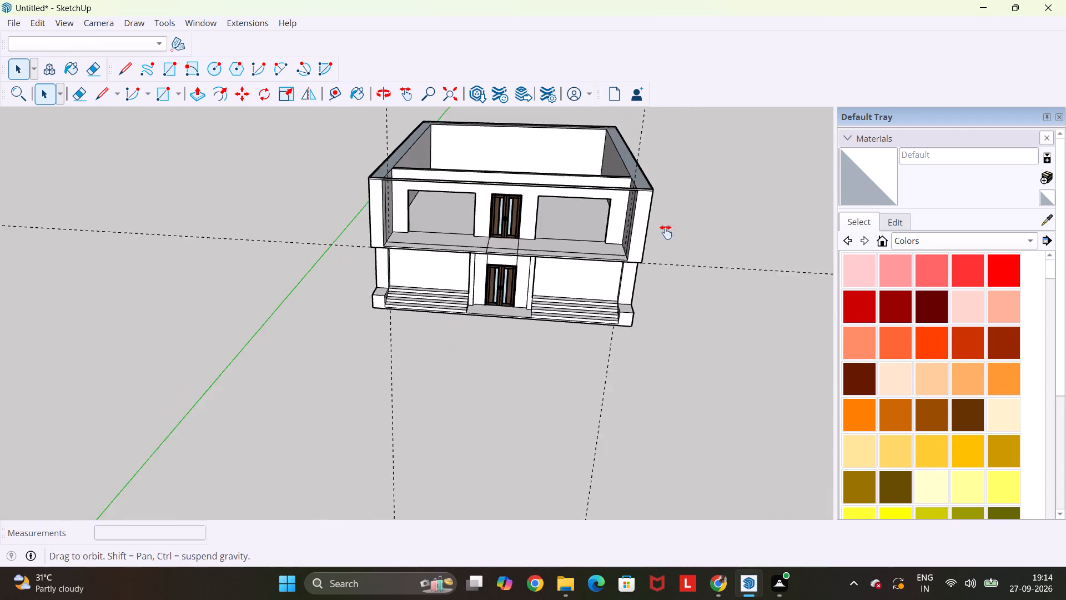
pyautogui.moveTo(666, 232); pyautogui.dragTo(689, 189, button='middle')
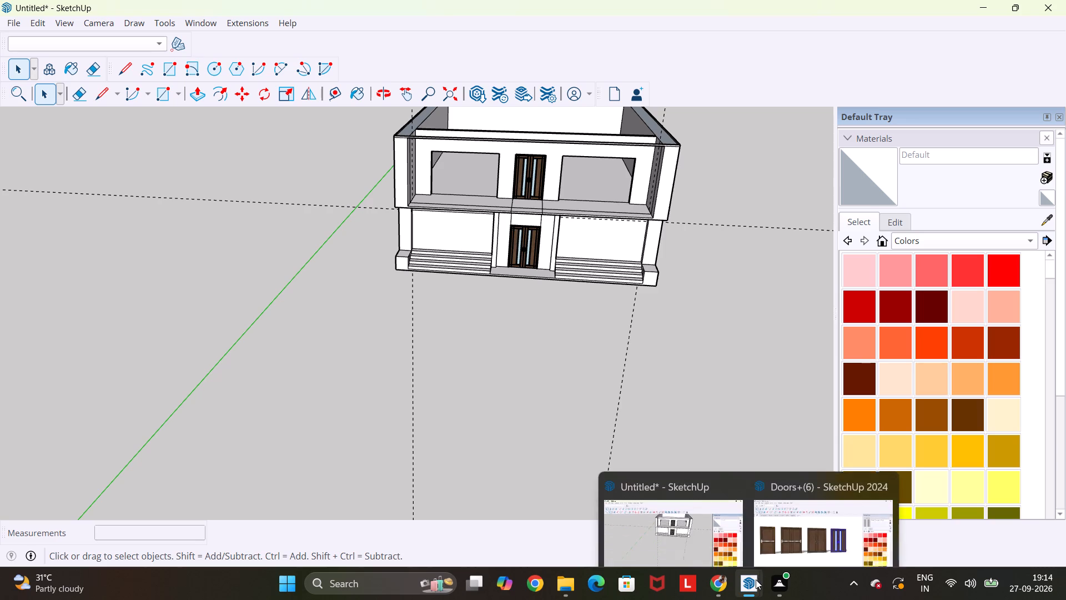
# Switch to 3D Warehouse in Chrome and search the models for "shutter", replacing the wooden double door query.
pyautogui.click(714, 591)
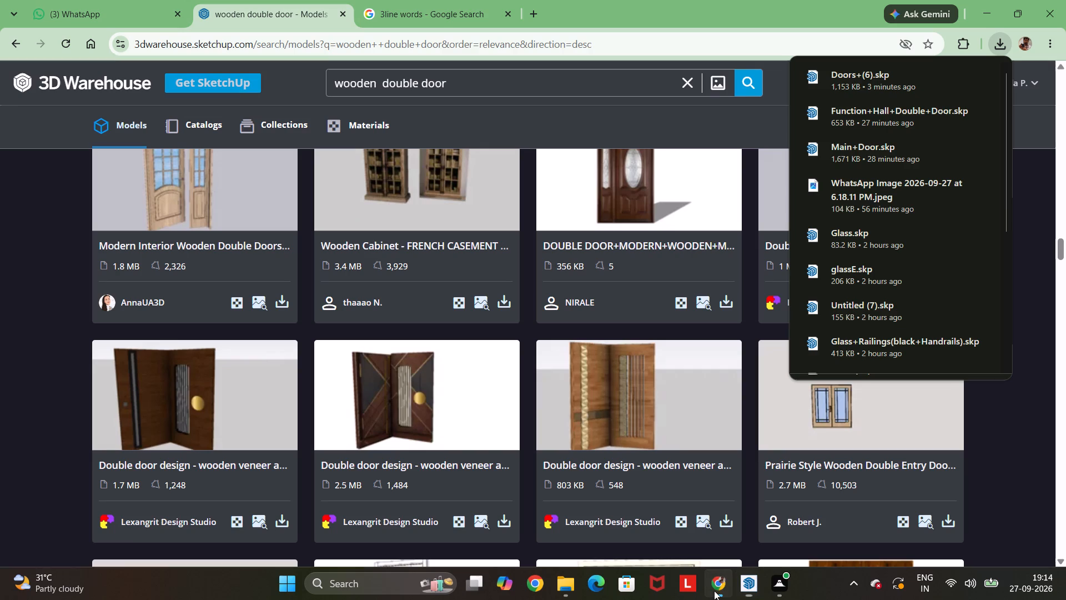
pyautogui.click(458, 75)
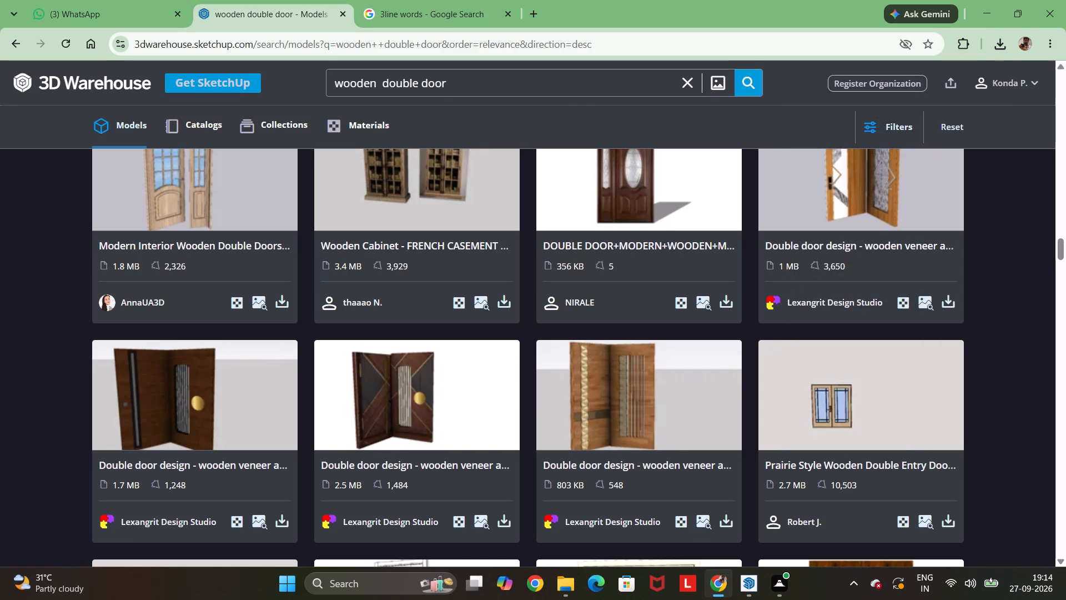
pyautogui.press('BackSpace')
pyautogui.press('BackSpace')
pyautogui.press('BackSpace')
pyautogui.press('BackSpace')
pyautogui.press('BackSpace')
pyautogui.press('BackSpace')
pyautogui.press('BackSpace')
pyautogui.press('BackSpace')
pyautogui.press('BackSpace')
pyautogui.press('BackSpace')
pyautogui.press('BackSpace')
pyautogui.press('BackSpace')
pyautogui.press('BackSpace')
pyautogui.press('BackSpace')
pyautogui.press('BackSpace')
pyautogui.press('BackSpace')
pyautogui.press('BackSpace')
pyautogui.press('BackSpace')
pyautogui.press('BackSpace')
pyautogui.press('BackSpace')
pyautogui.write('shutter')
pyautogui.press('Return')
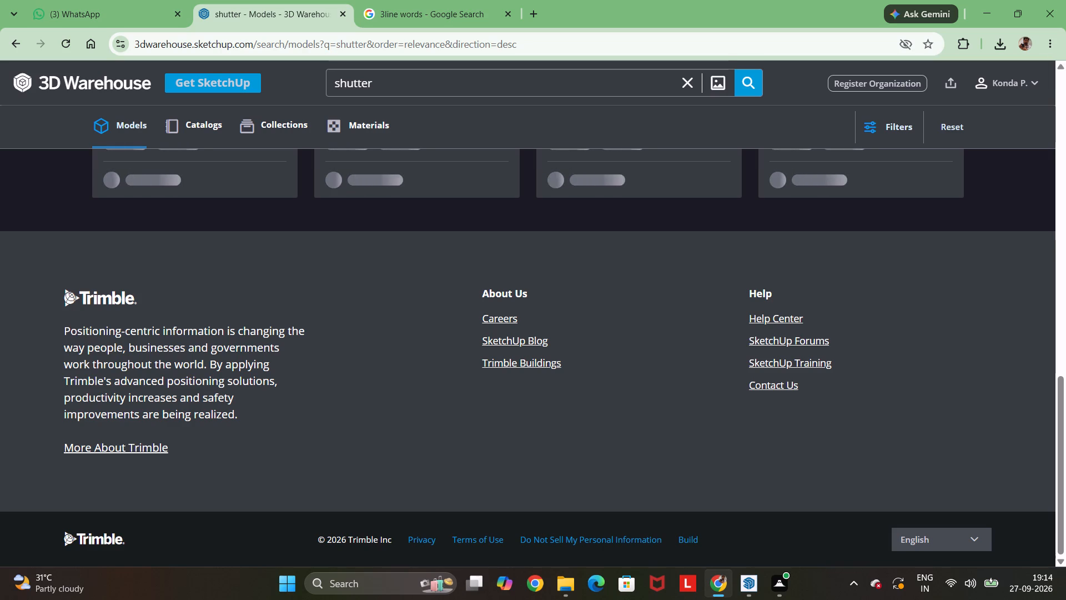
# Browse the shutter search results back up to the first models for one that suits the facade openings.
pyautogui.scroll(6, 581, 174)
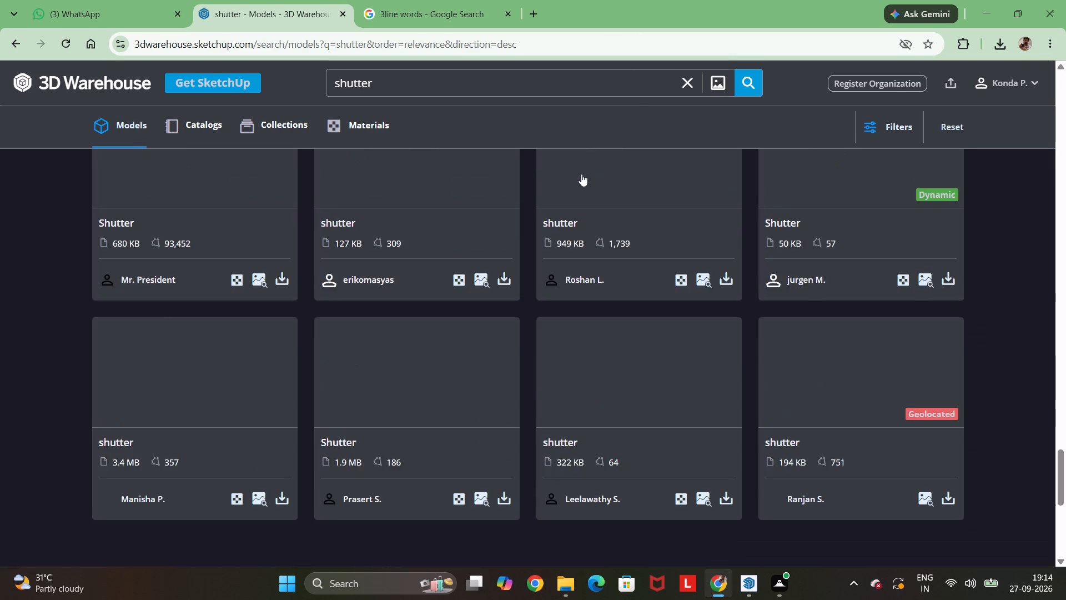
pyautogui.scroll(17, 581, 174)
pyautogui.scroll(6, 584, 176)
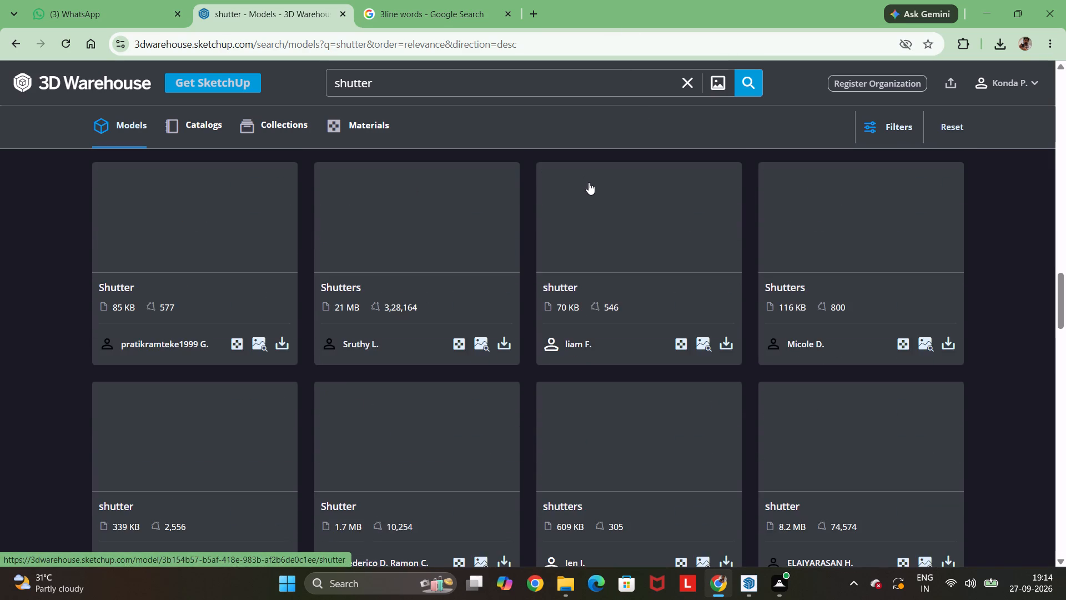
pyautogui.scroll(11, 589, 183)
pyautogui.scroll(6, 580, 256)
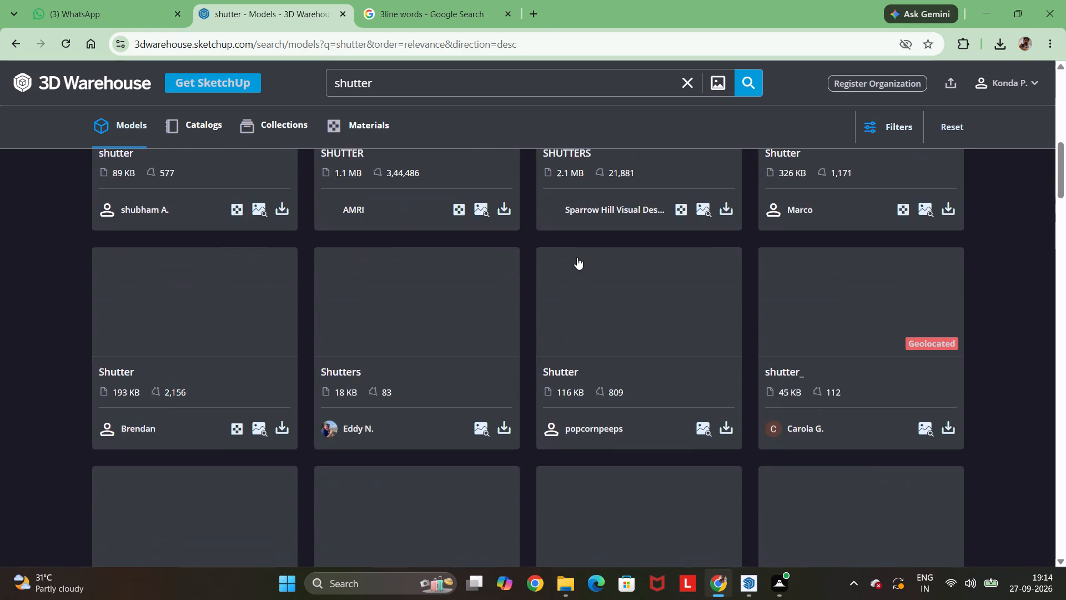
pyautogui.scroll(9, 576, 255)
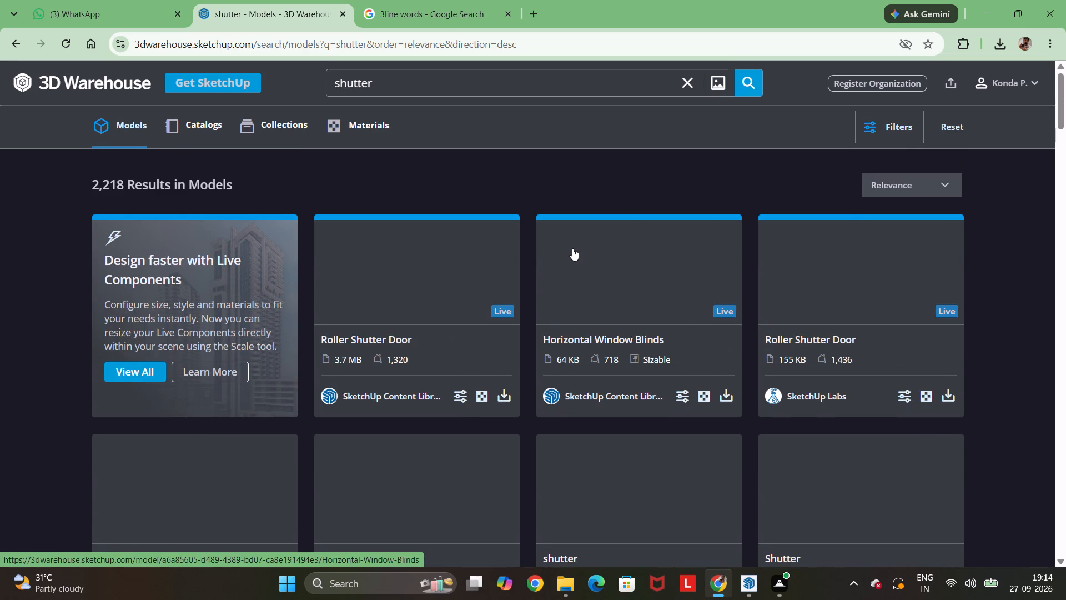
# Return to the Untitled building model in SketchUp and view the facade from the front at a low angle.
pyautogui.click(735, 583)
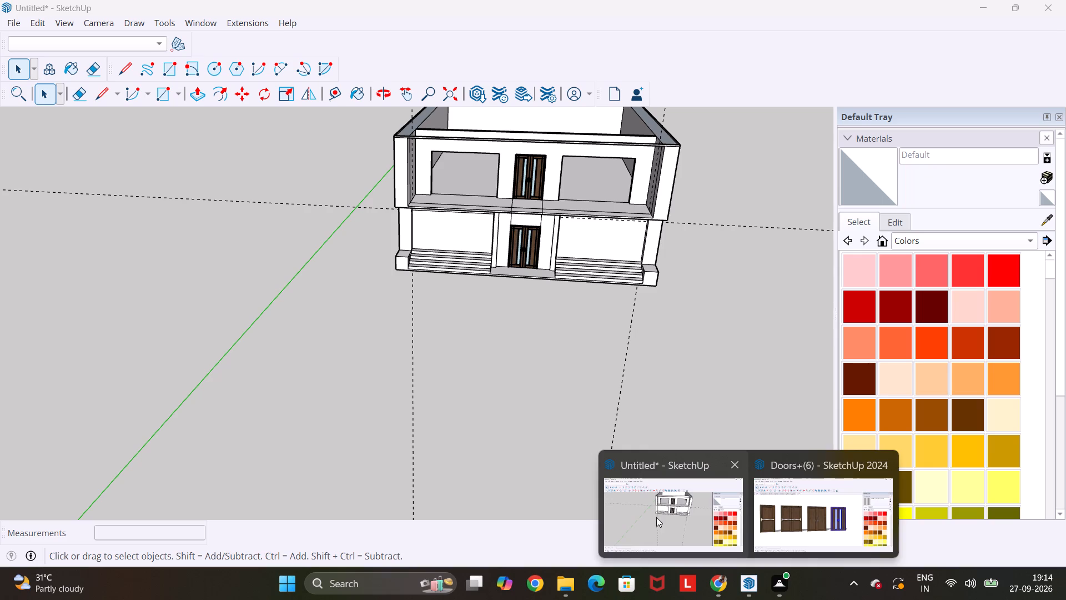
pyautogui.click(657, 516)
pyautogui.moveTo(510, 276); pyautogui.dragTo(497, 188, button='middle')
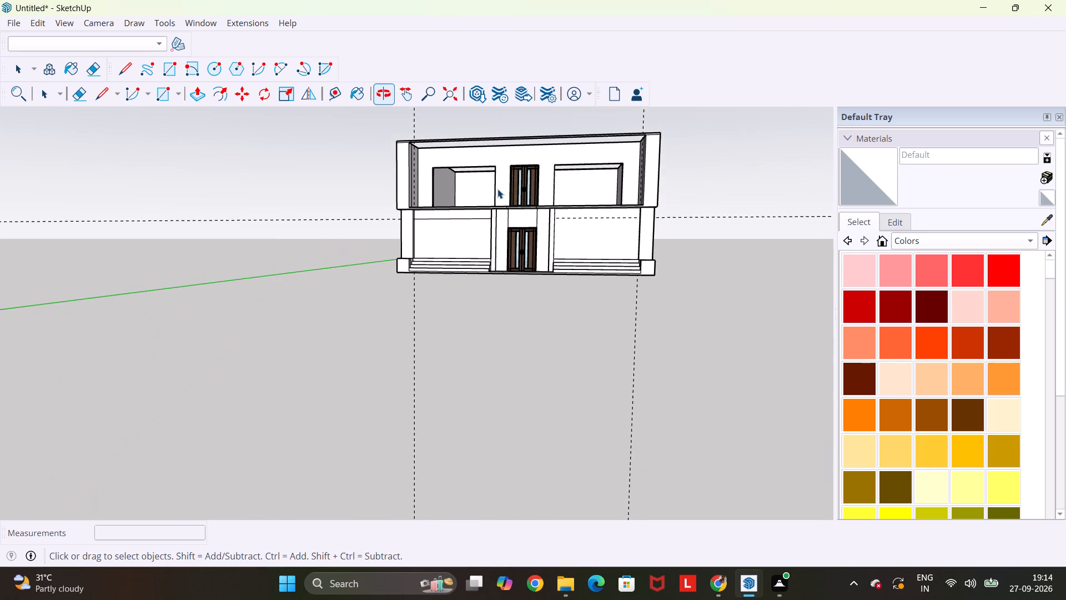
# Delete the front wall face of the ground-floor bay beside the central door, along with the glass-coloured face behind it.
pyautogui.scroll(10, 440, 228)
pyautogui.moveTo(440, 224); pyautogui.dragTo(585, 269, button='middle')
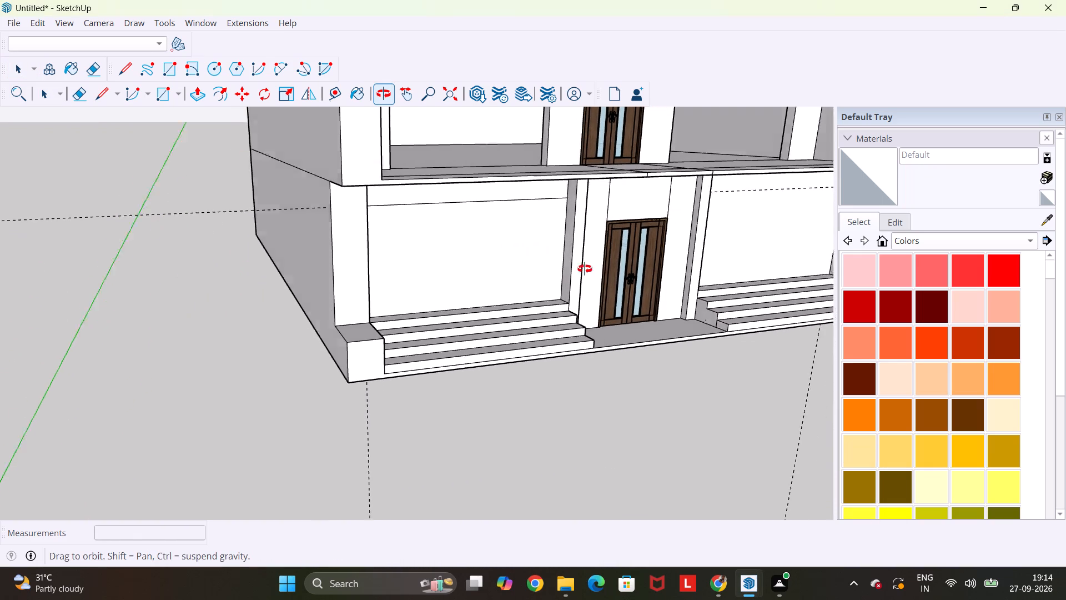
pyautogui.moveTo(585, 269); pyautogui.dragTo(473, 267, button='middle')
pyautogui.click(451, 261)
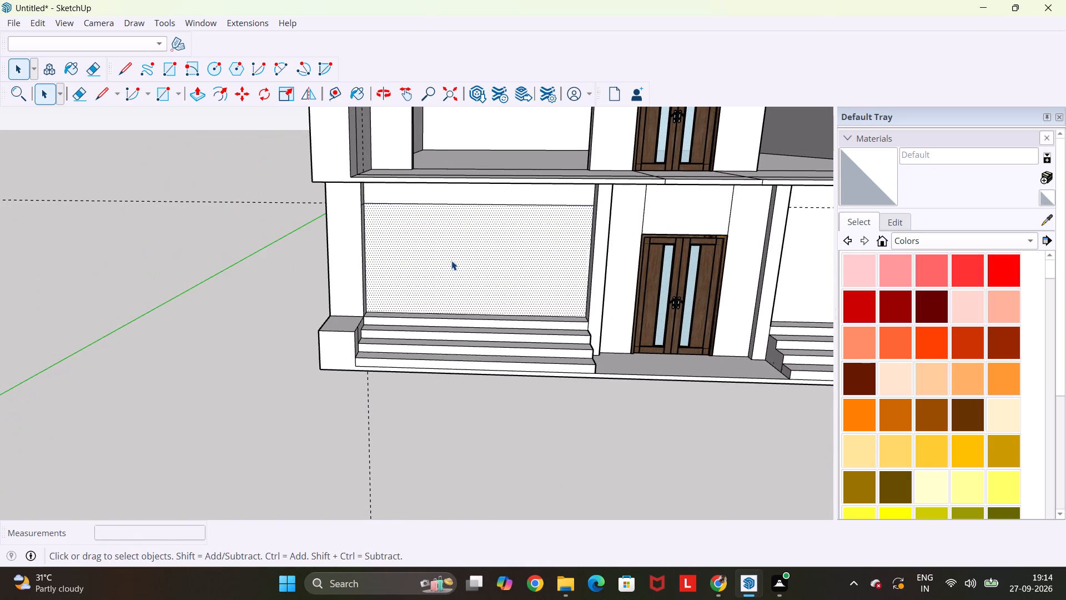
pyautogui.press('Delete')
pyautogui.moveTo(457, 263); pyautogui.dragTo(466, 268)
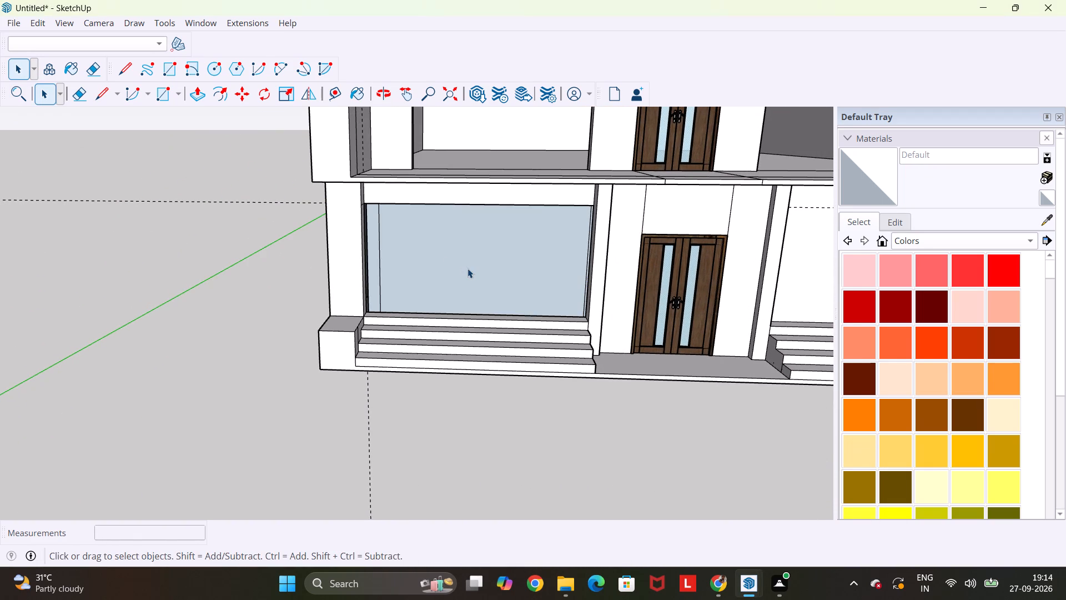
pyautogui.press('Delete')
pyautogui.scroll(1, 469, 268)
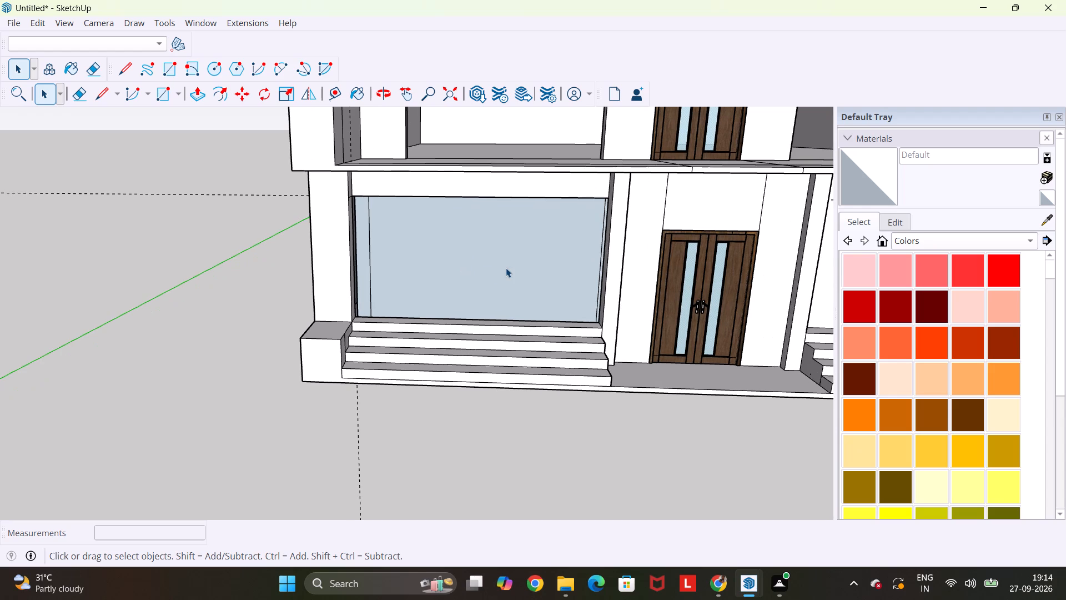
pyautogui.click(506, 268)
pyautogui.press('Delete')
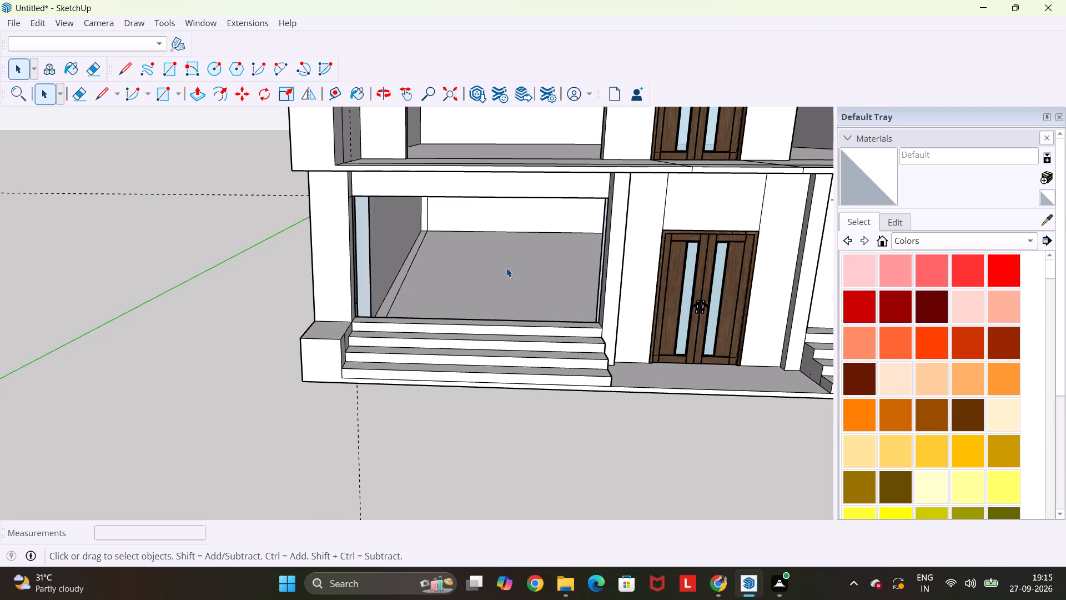
# Examine the opened ground-floor bay's interior, its side reveals and the wall beside the central door.
pyautogui.moveTo(495, 261); pyautogui.dragTo(361, 290, button='middle')
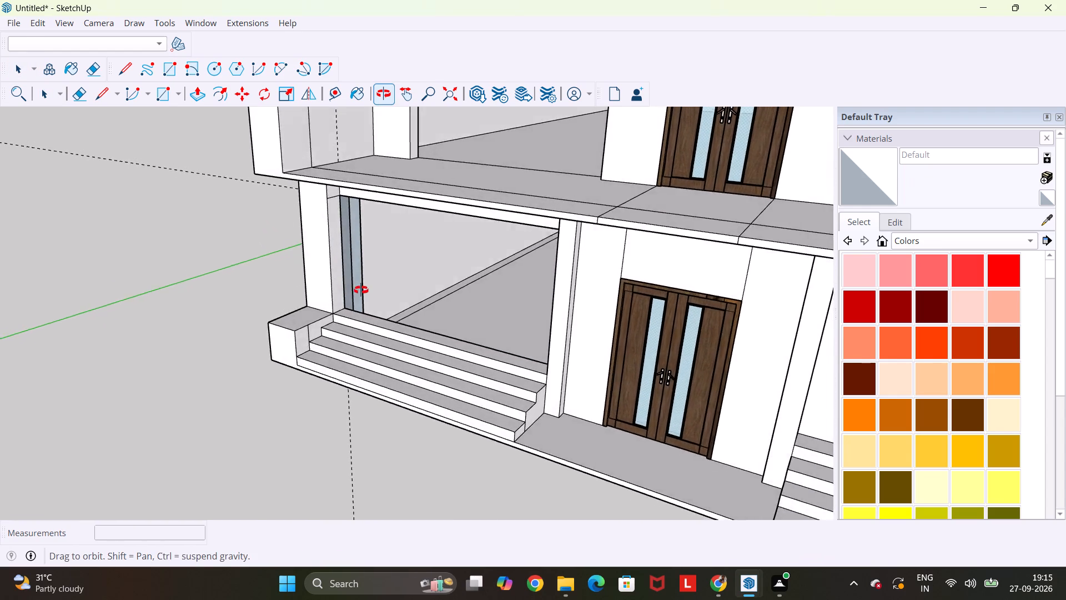
pyautogui.moveTo(361, 290); pyautogui.dragTo(529, 267, button='middle')
pyautogui.scroll(4, 594, 261)
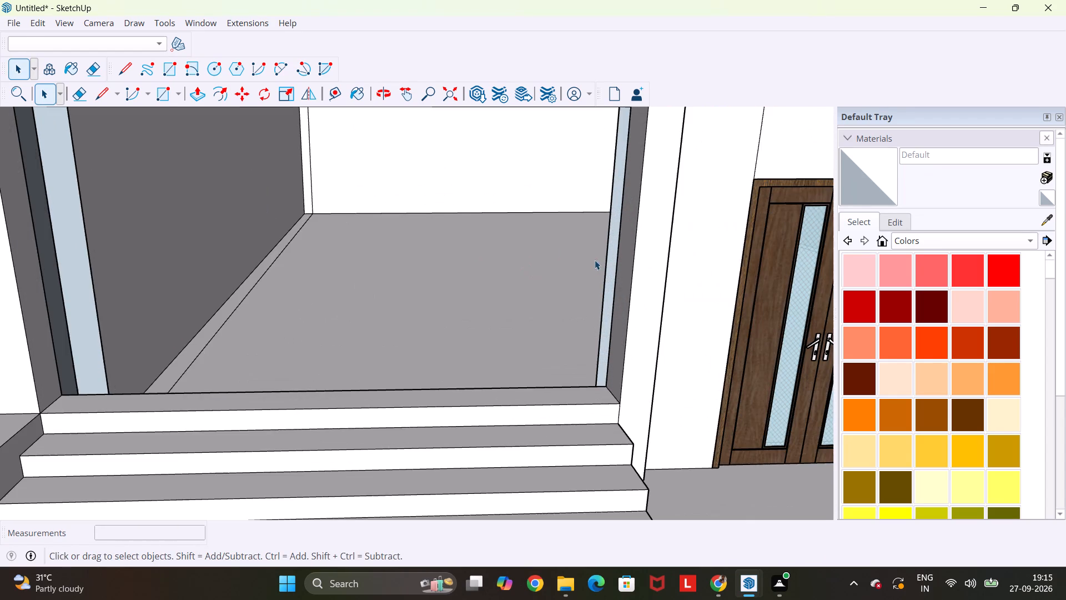
pyautogui.scroll(1, 602, 258)
pyautogui.moveTo(602, 258); pyautogui.dragTo(596, 275, button='middle')
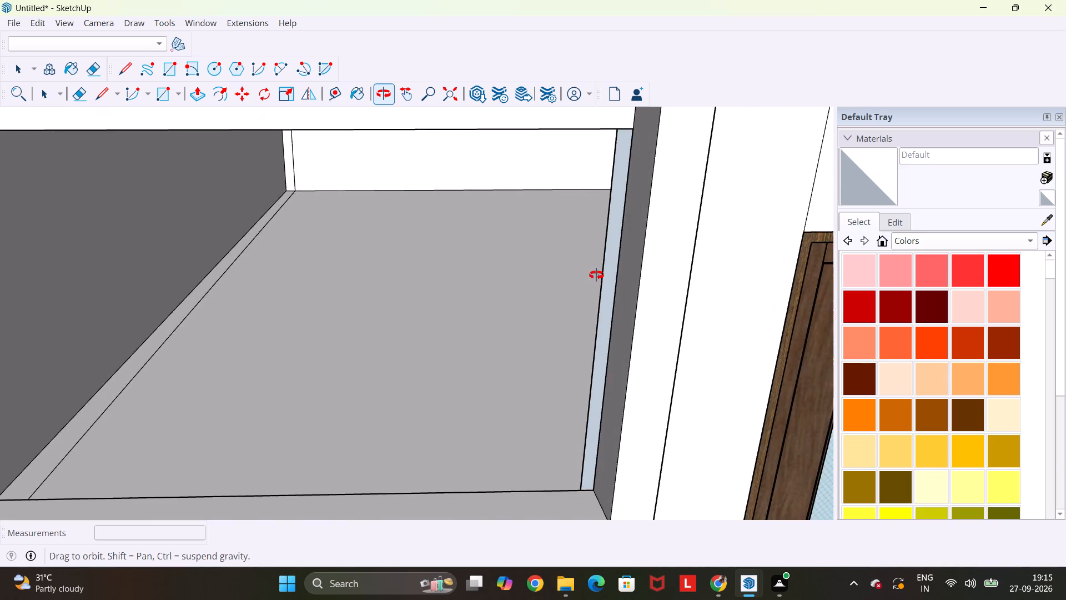
pyautogui.moveTo(596, 275); pyautogui.dragTo(501, 274, button='middle')
pyautogui.scroll(-3, 239, 279)
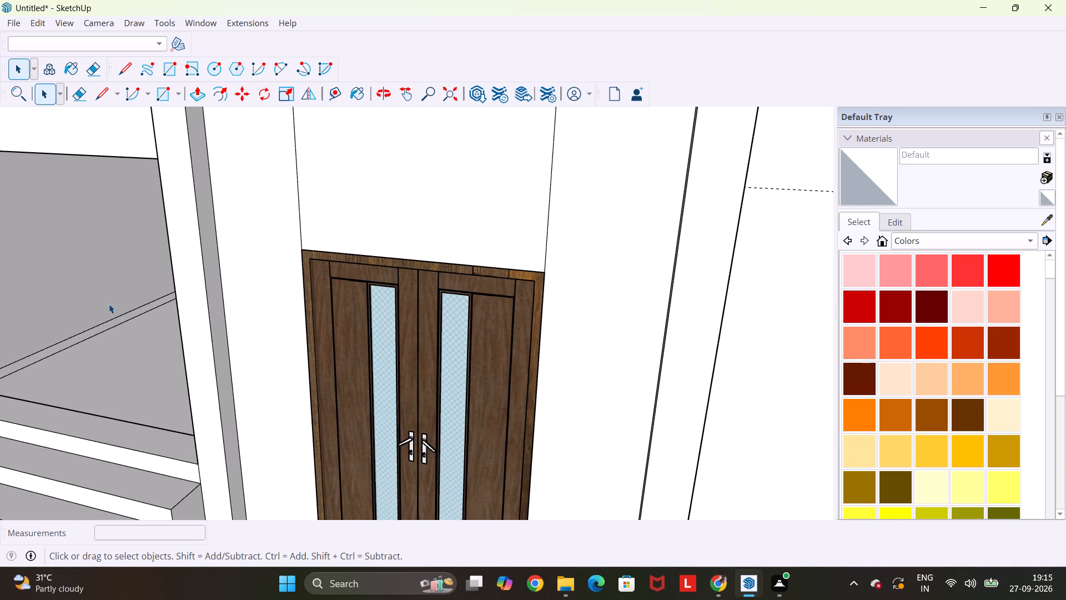
pyautogui.keyDown('shift'); pyautogui.moveTo(118, 307); pyautogui.dragTo(384, 334, button='middle'); pyautogui.keyUp('shift')
pyautogui.scroll(4, 290, 314)
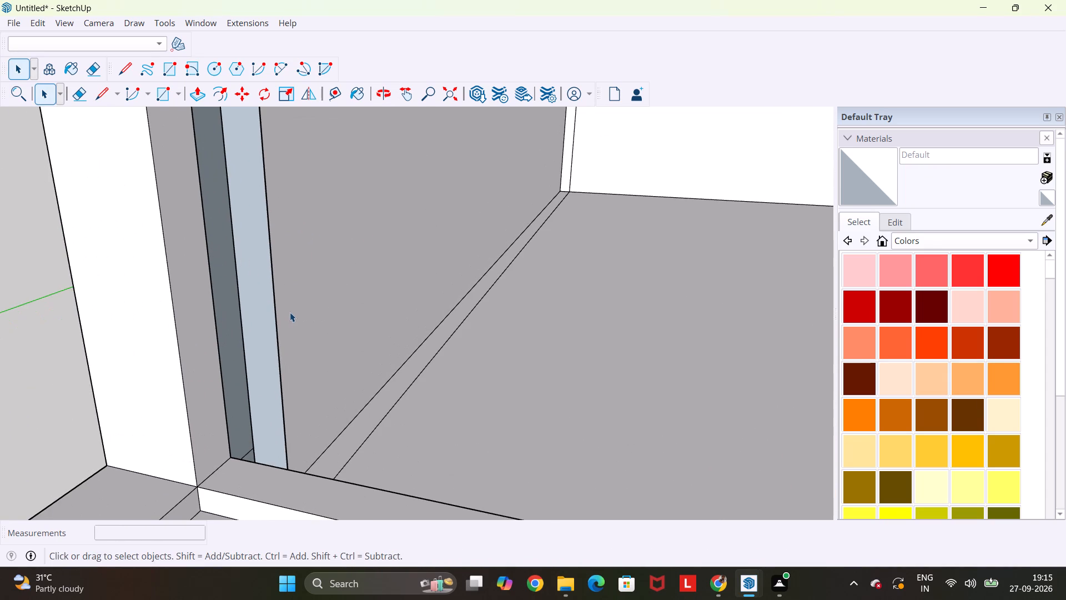
pyautogui.scroll(-5, 290, 312)
pyautogui.moveTo(294, 310); pyautogui.dragTo(286, 319, button='middle')
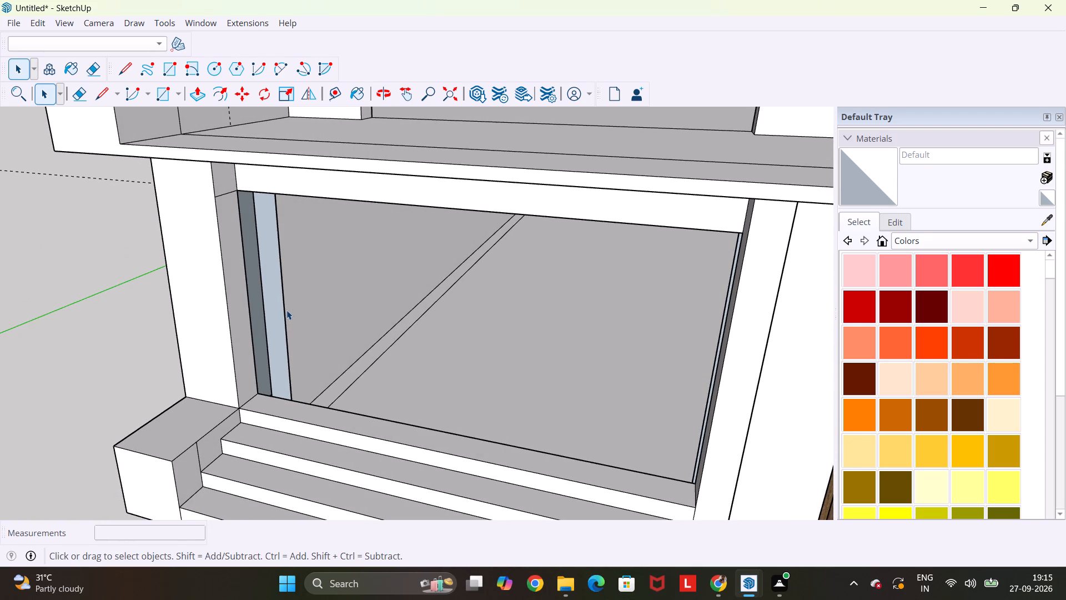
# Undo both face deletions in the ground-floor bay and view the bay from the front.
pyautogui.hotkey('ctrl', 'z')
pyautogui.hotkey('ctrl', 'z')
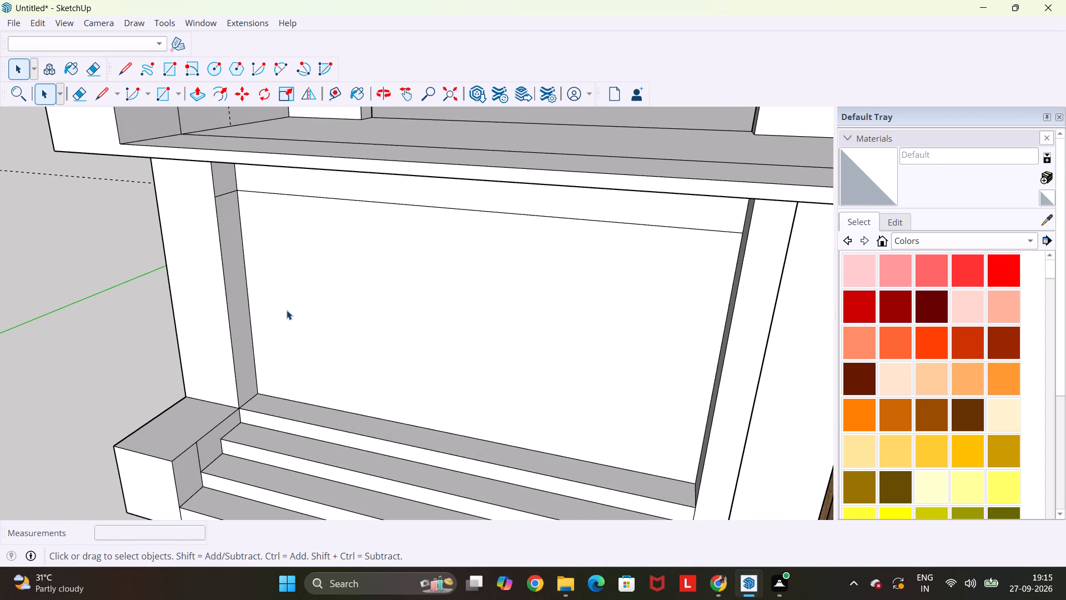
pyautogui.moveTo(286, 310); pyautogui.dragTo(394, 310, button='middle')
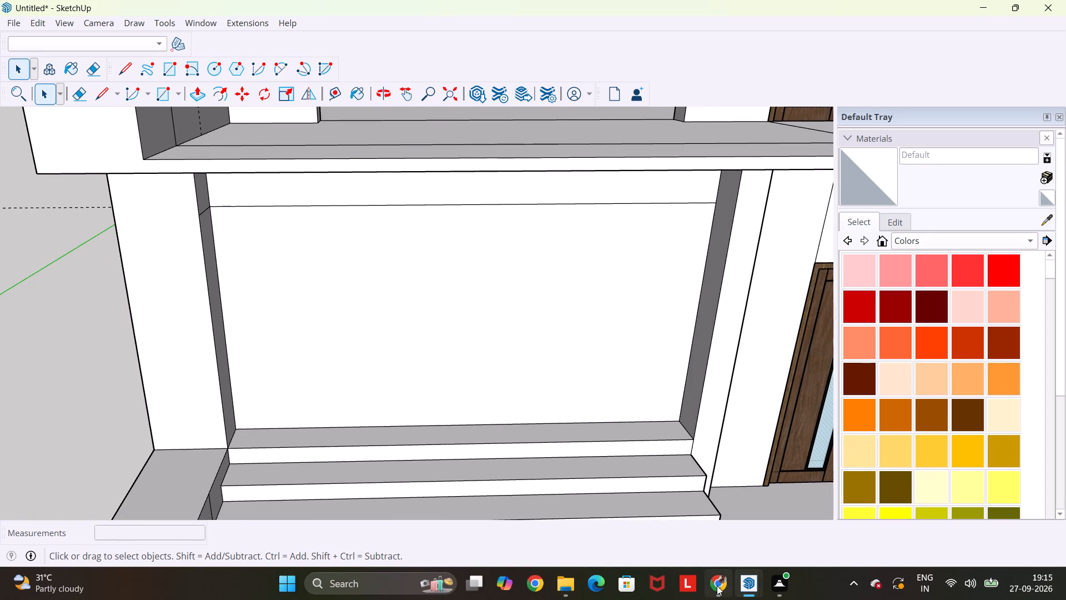
# Switch to 3D Warehouse in Chrome and look through the shutter results for a roller shutter suited to the ground-floor bay.
pyautogui.click(717, 586)
pyautogui.scroll(-3, 521, 393)
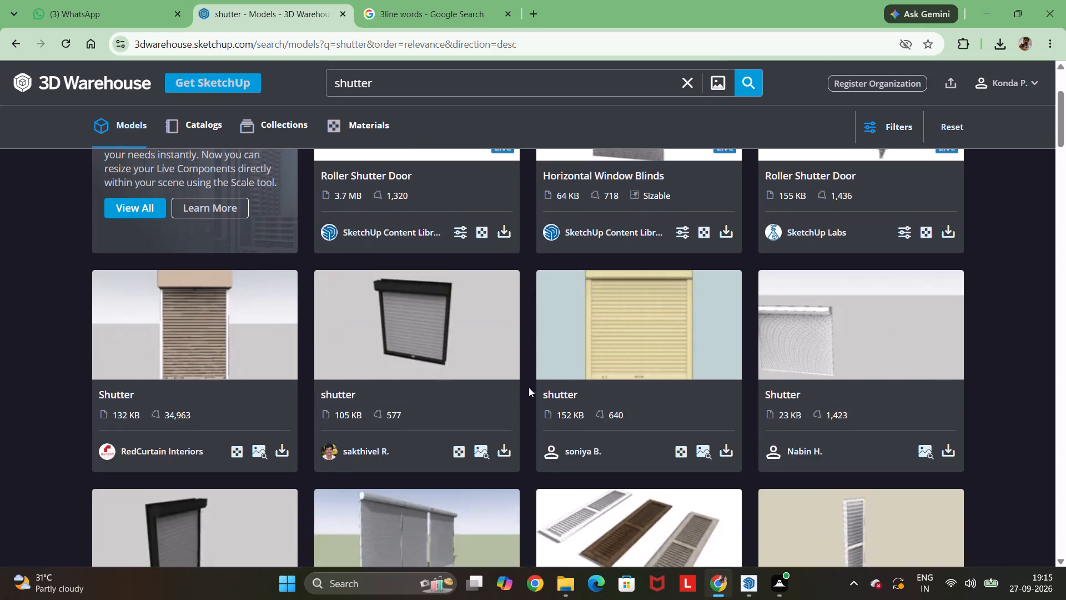
pyautogui.scroll(-2, 529, 387)
pyautogui.scroll(-4, 590, 387)
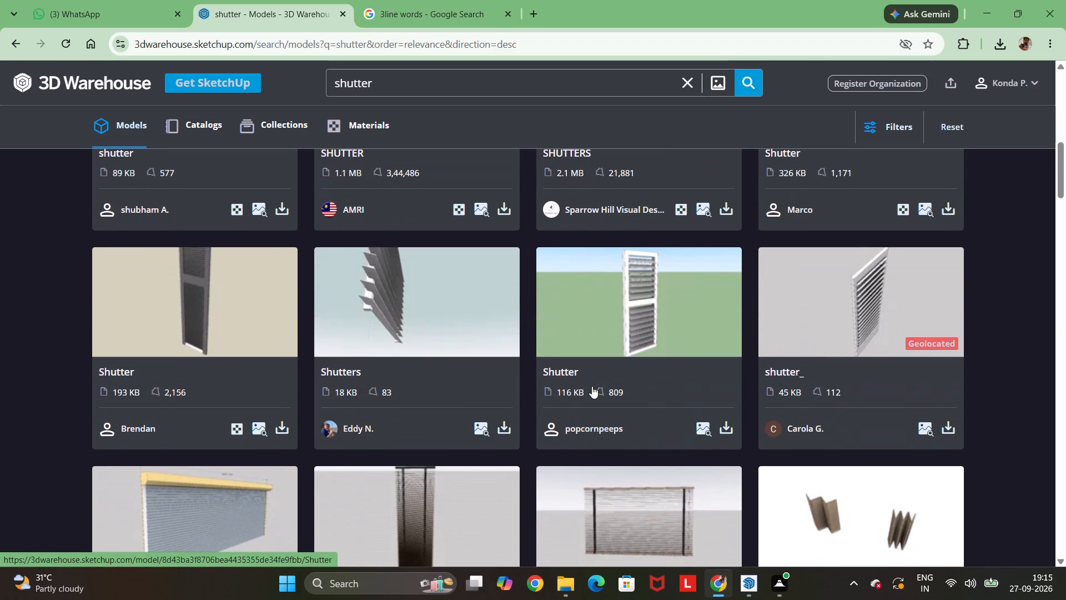
pyautogui.scroll(-3, 552, 369)
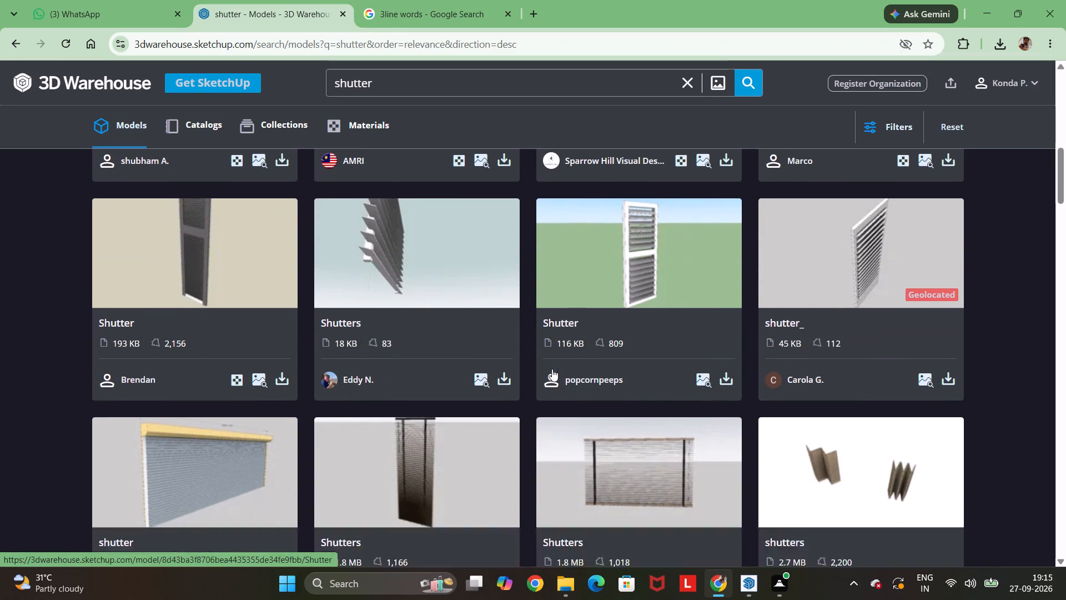
pyautogui.scroll(-7, 552, 369)
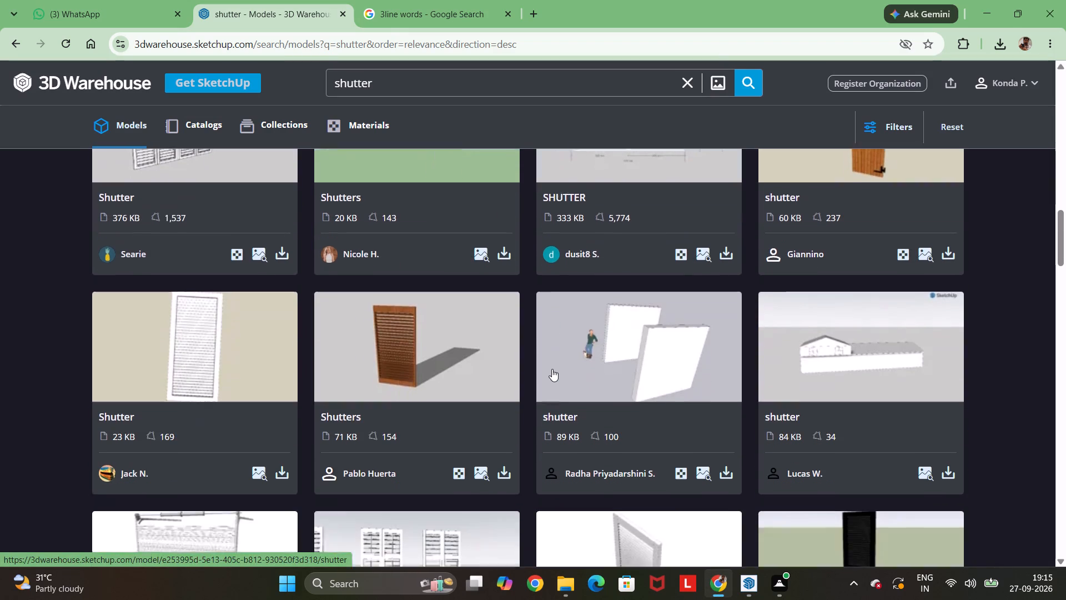
pyautogui.scroll(-2, 552, 369)
pyautogui.scroll(4, 552, 369)
pyautogui.scroll(-5, 552, 369)
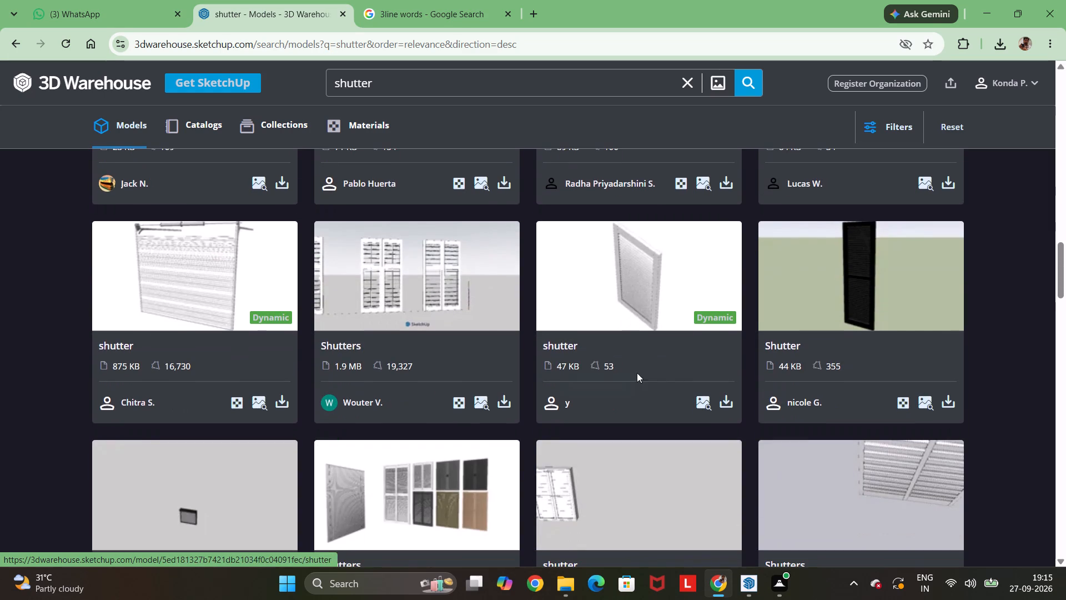
pyautogui.scroll(-8, 861, 301)
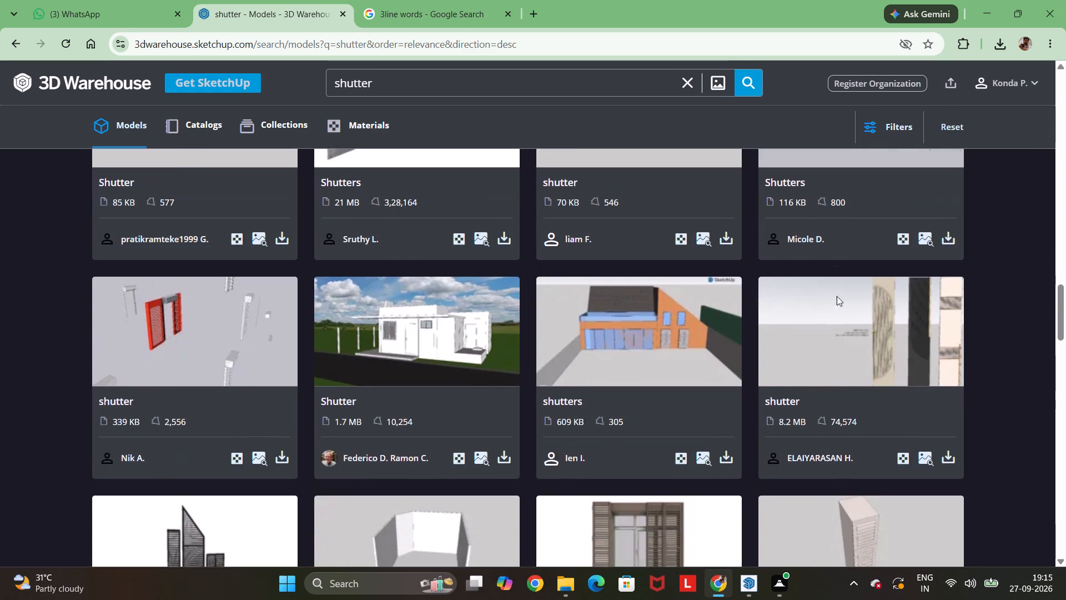
pyautogui.scroll(14, 836, 296)
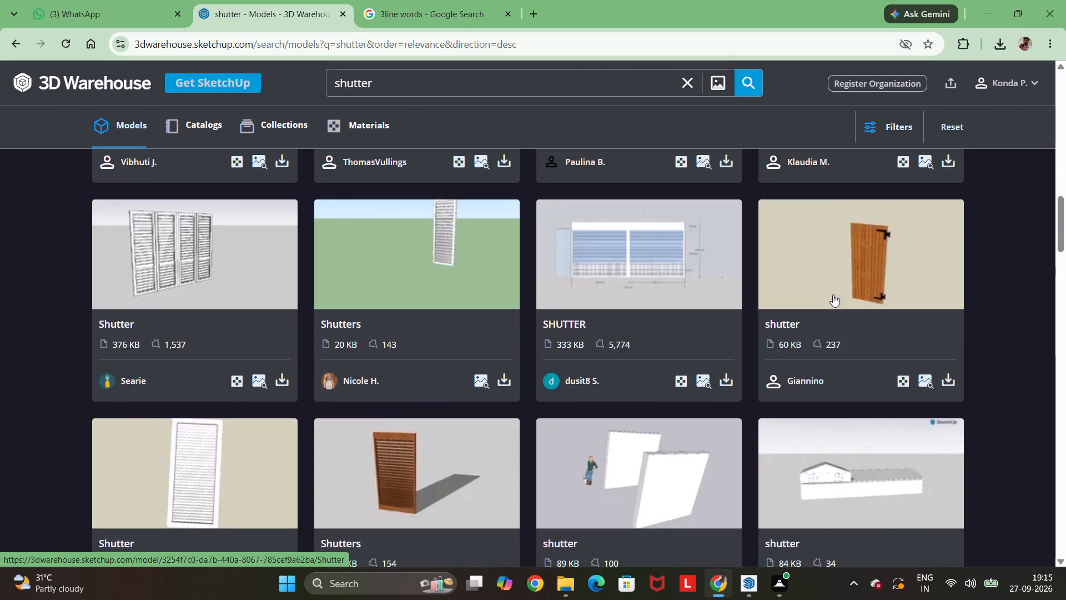
pyautogui.scroll(8, 833, 294)
pyautogui.scroll(5, 778, 294)
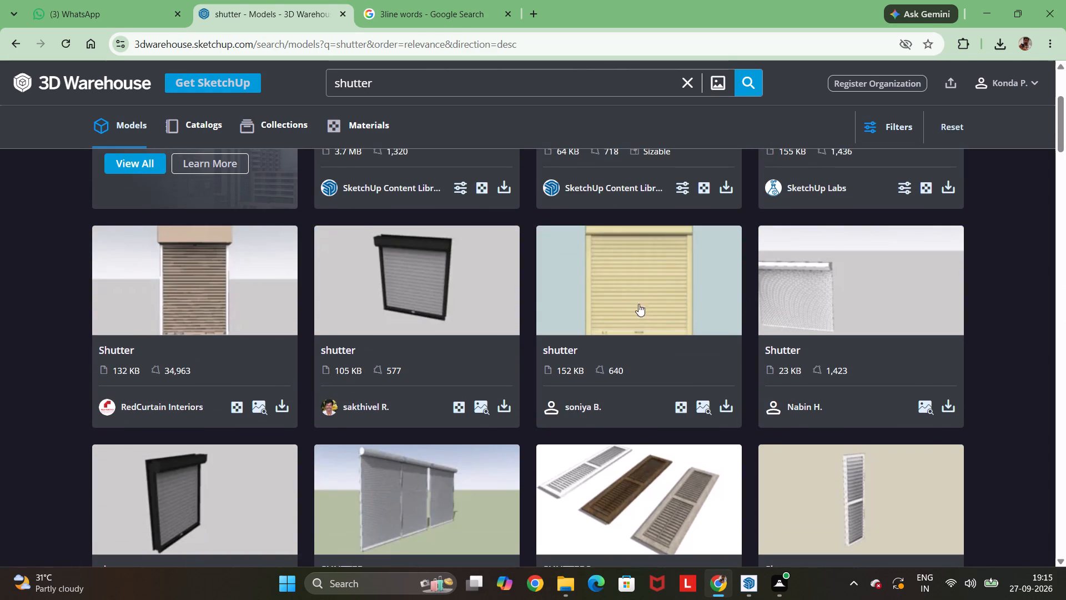
pyautogui.scroll(5, 219, 285)
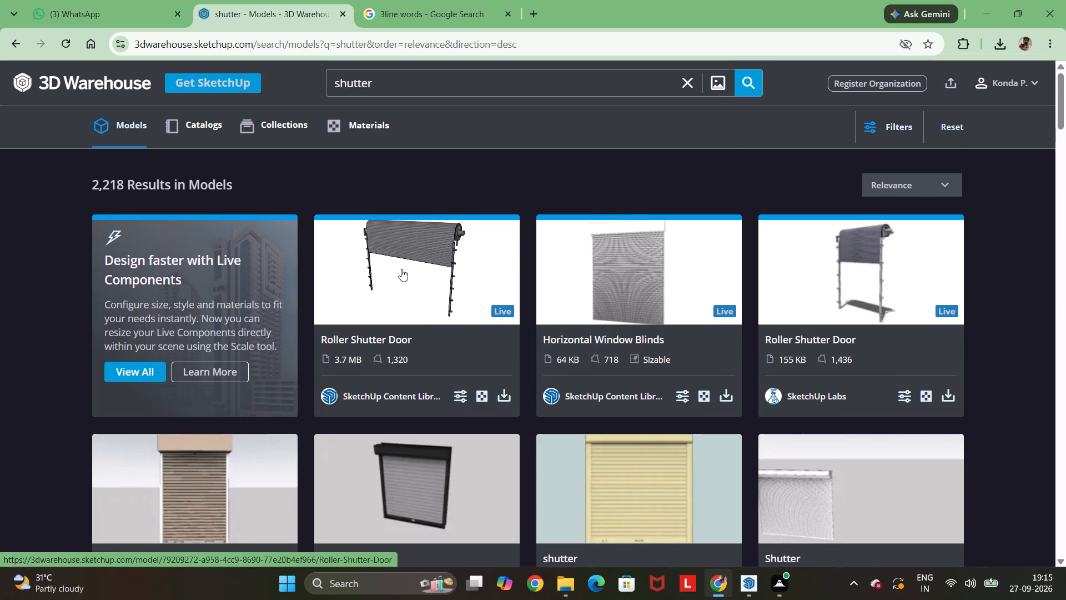
# Download the first Roller Shutter Door live component, published by the SketchUp Content Library.
pyautogui.click(501, 398)
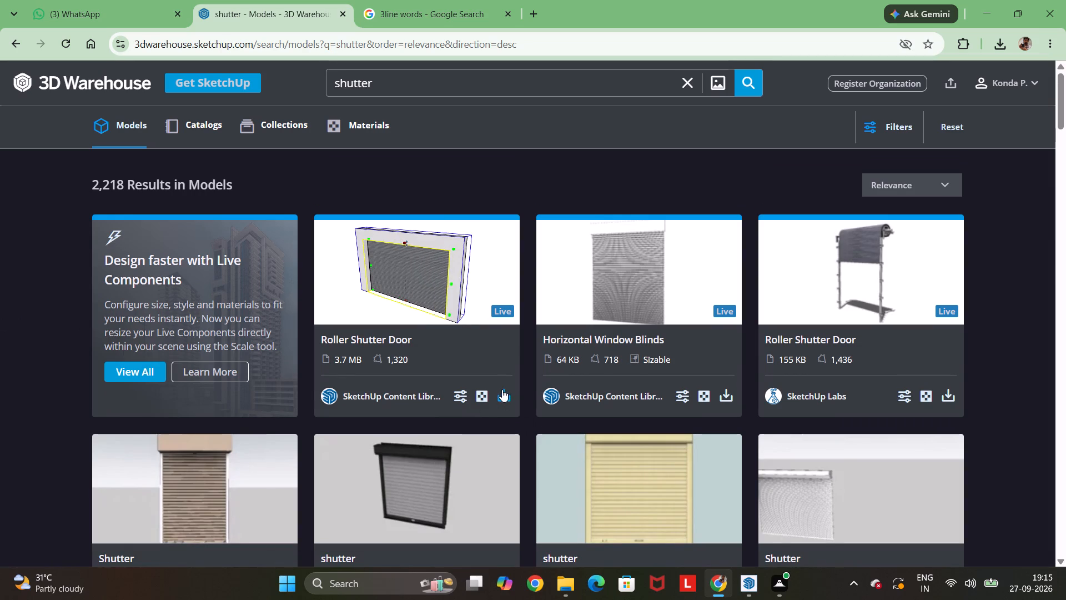
pyautogui.click(502, 400)
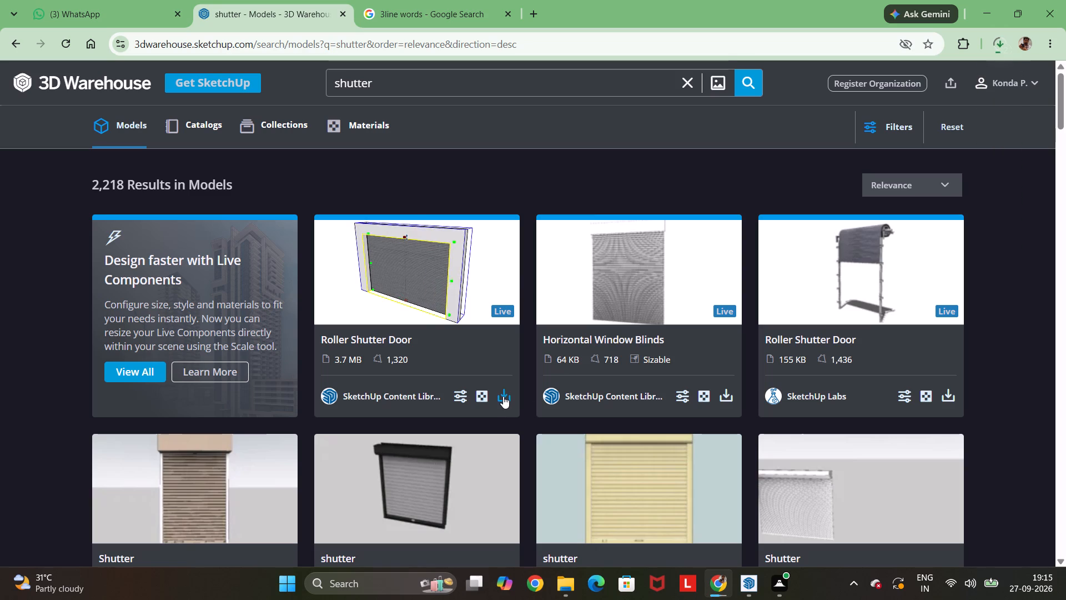
# Cancel the duplicate roller shutter door download and remove its entry from the full download history.
pyautogui.click(997, 47)
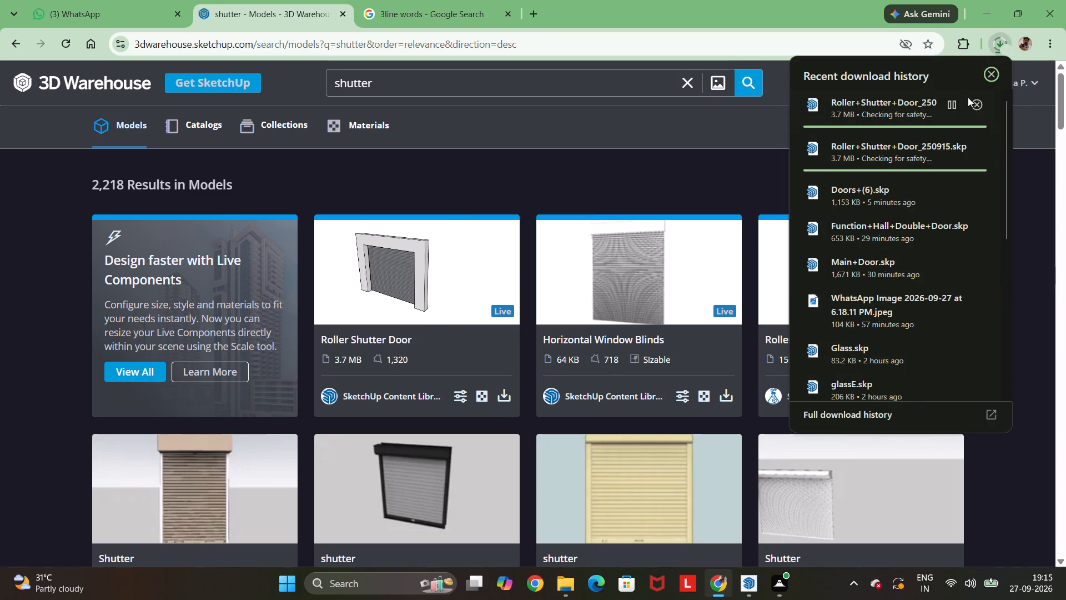
pyautogui.click(978, 112)
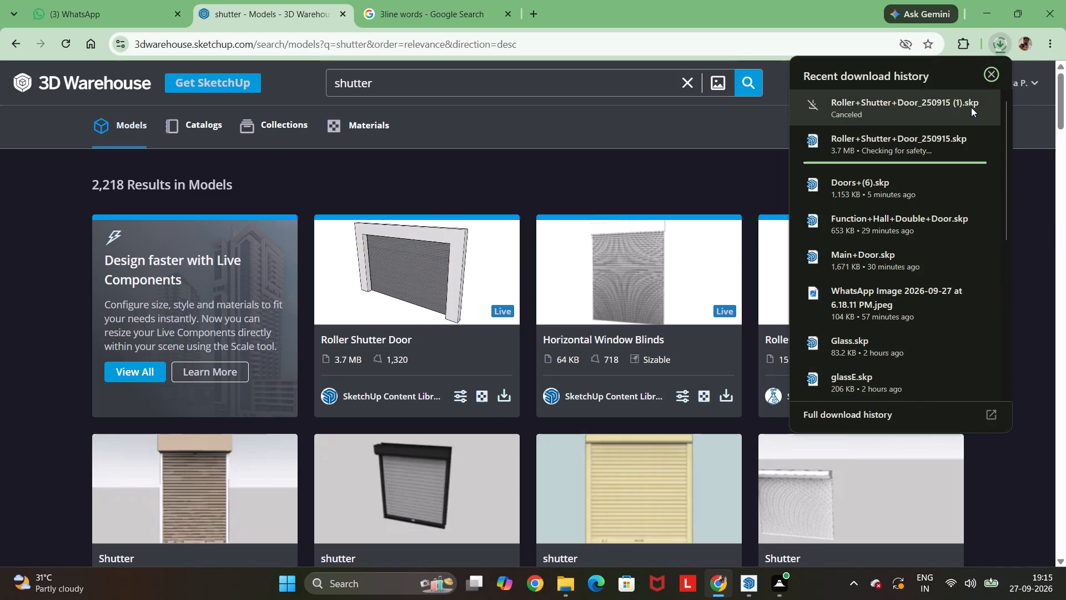
pyautogui.click(996, 419)
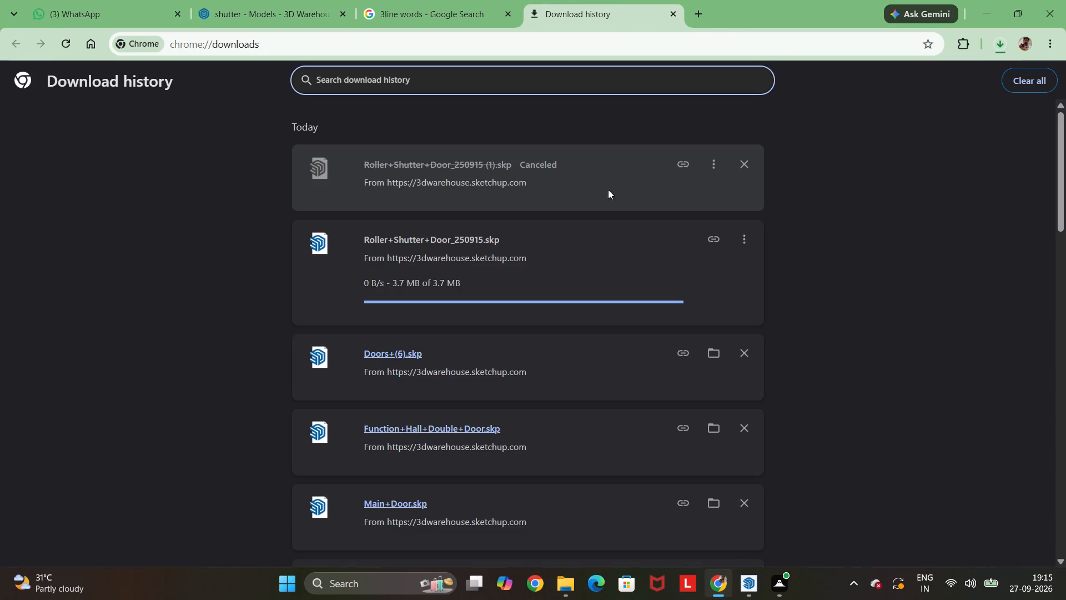
pyautogui.click(714, 162)
pyautogui.click(698, 195)
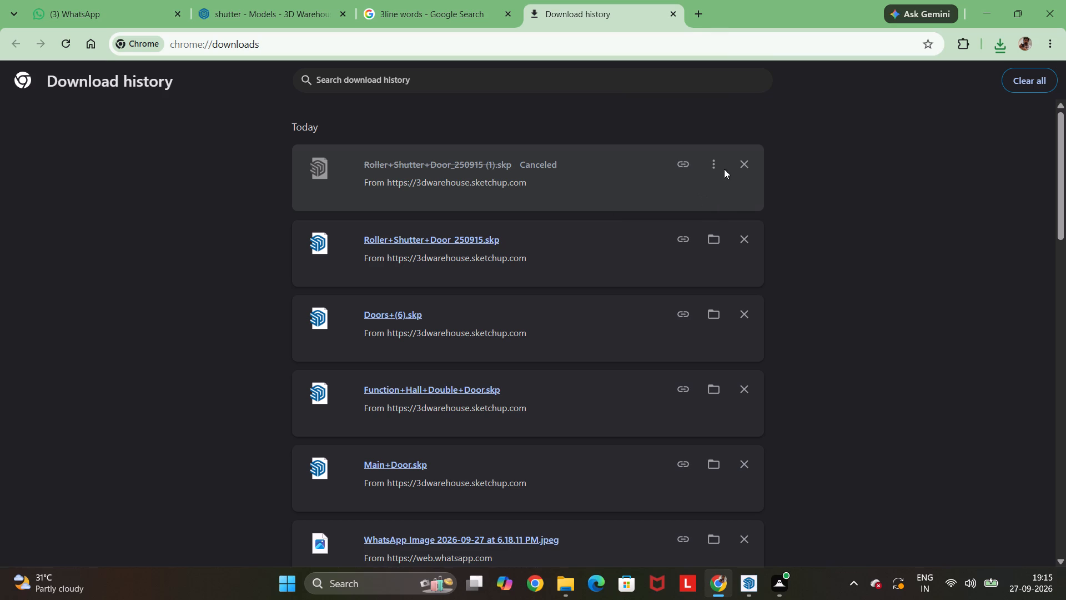
pyautogui.click(719, 166)
pyautogui.click(707, 177)
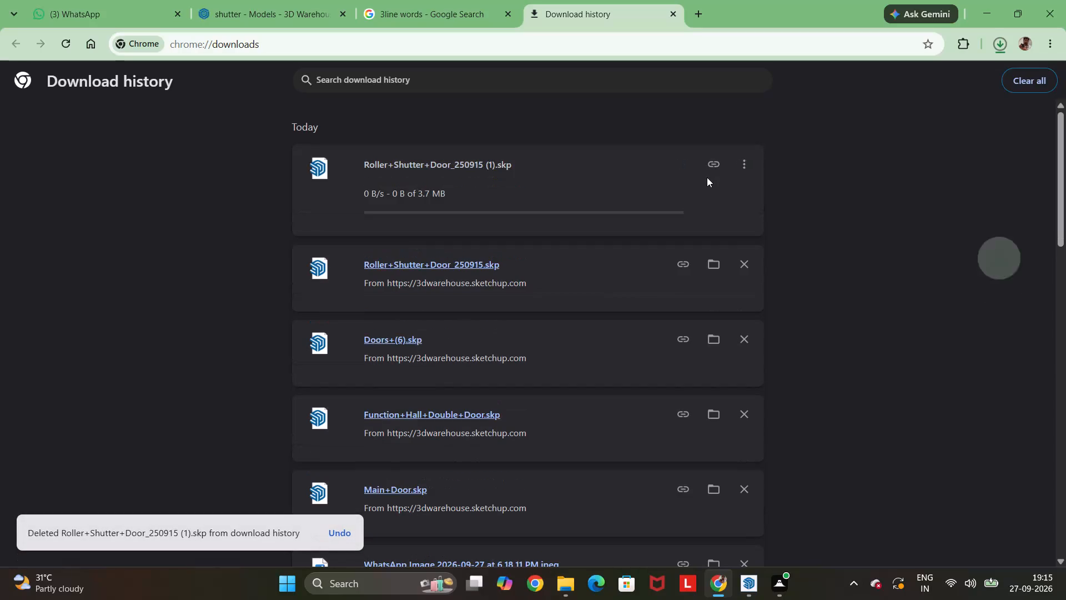
pyautogui.click(736, 170)
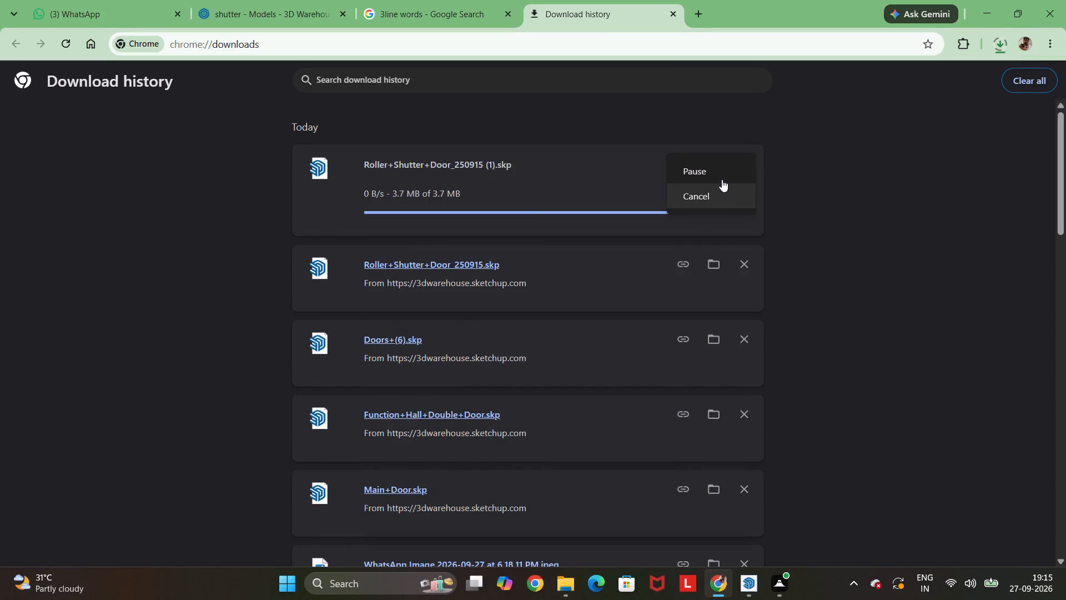
pyautogui.click(722, 178)
pyautogui.click(740, 166)
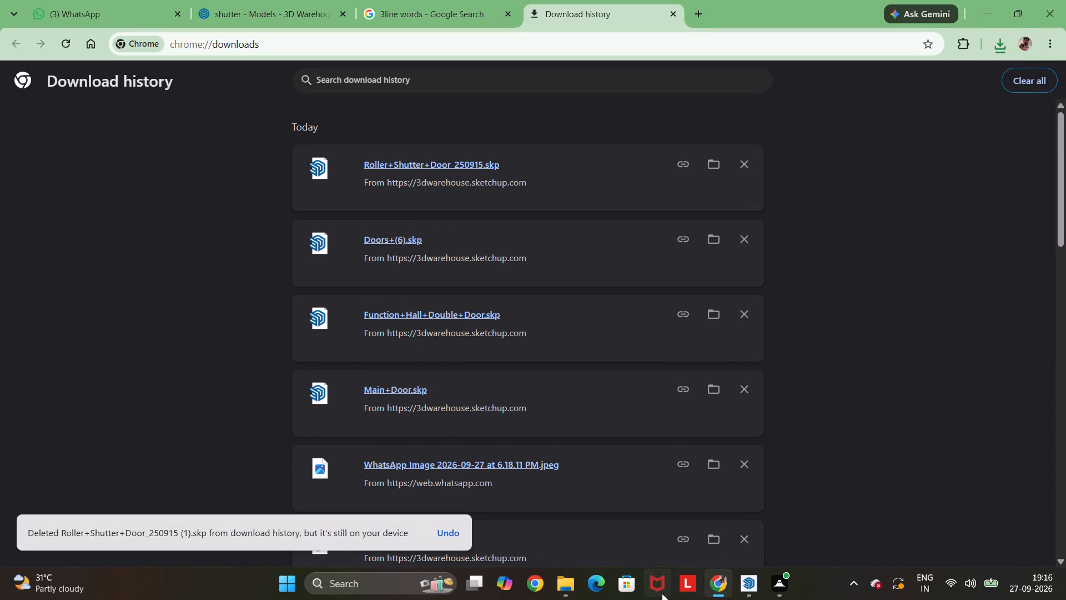
# Refresh the Downloads folder in File Explorer and open Roller+Shutter+Door_250915 (1).skp in SketchUp.
pyautogui.click(554, 584)
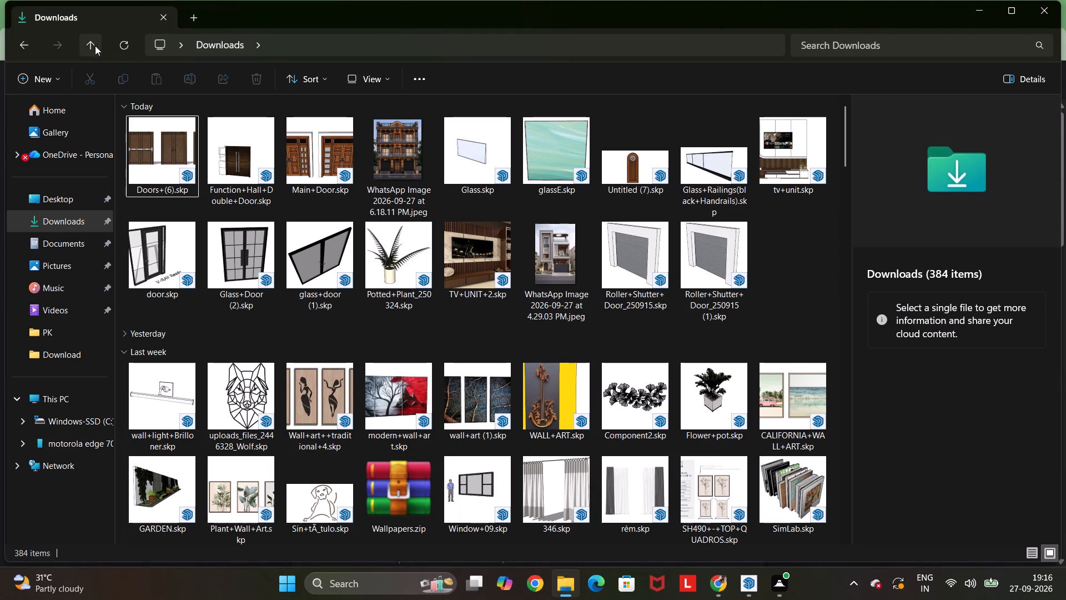
pyautogui.click(133, 48)
pyautogui.rightClick(170, 134)
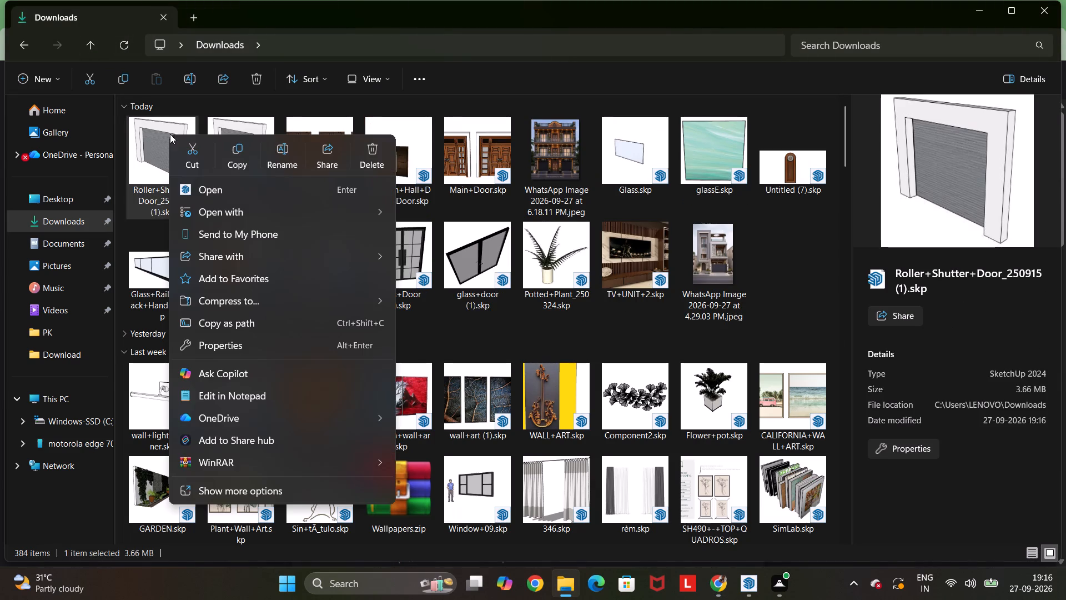
pyautogui.click(217, 195)
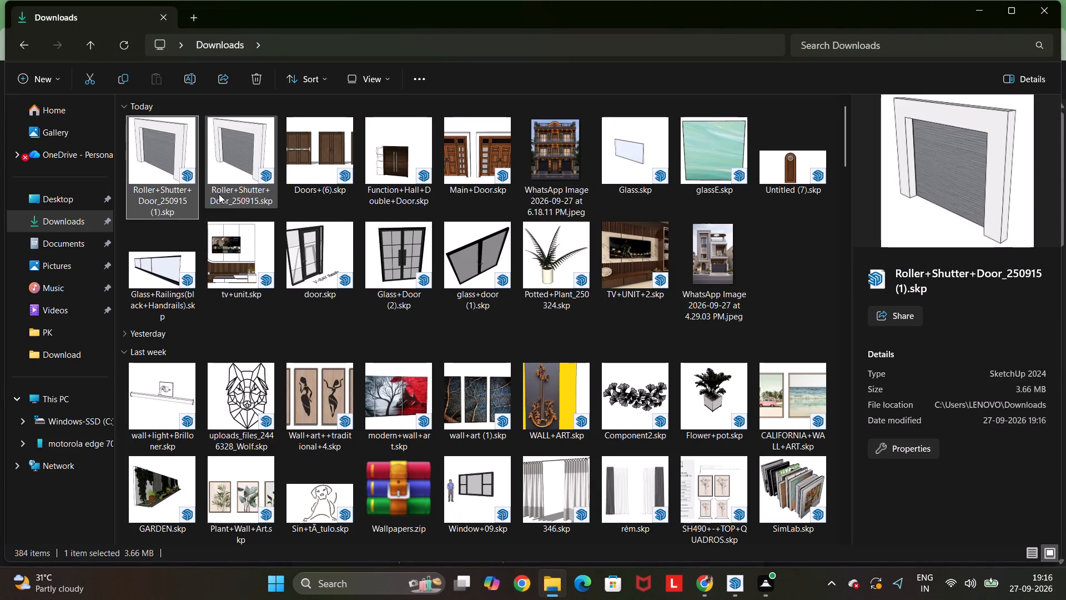
# Switch back to the Untitled building model in SketchUp.
pyautogui.click(742, 575)
pyautogui.click(681, 529)
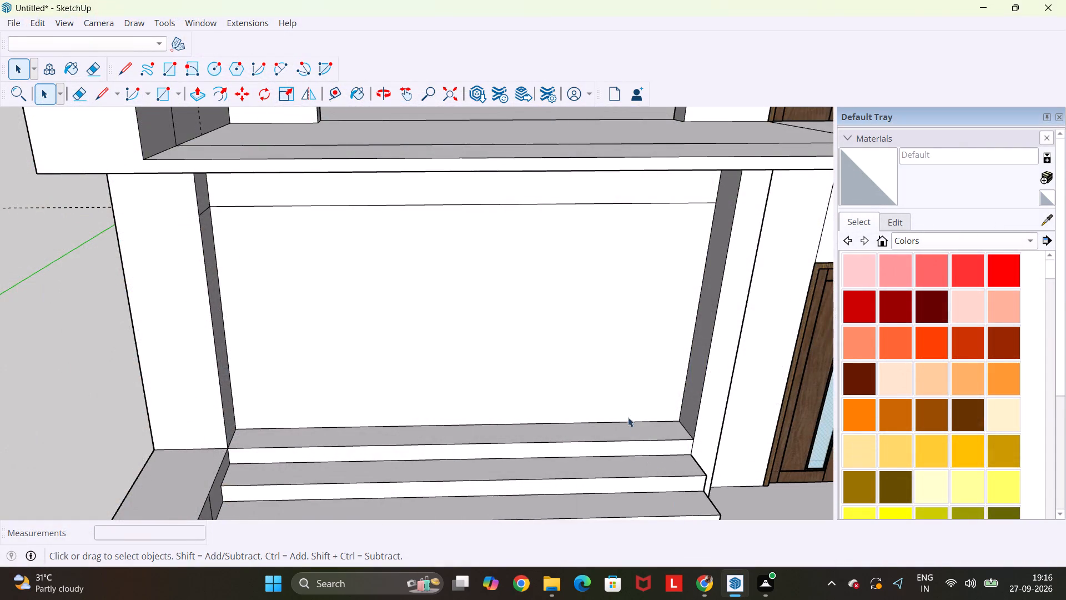
# Delete both stacked wall faces below the beam in the left ground-floor bay to open it up.
pyautogui.scroll(-7, 627, 413)
pyautogui.moveTo(648, 404); pyautogui.dragTo(517, 330, button='middle')
pyautogui.click(503, 359)
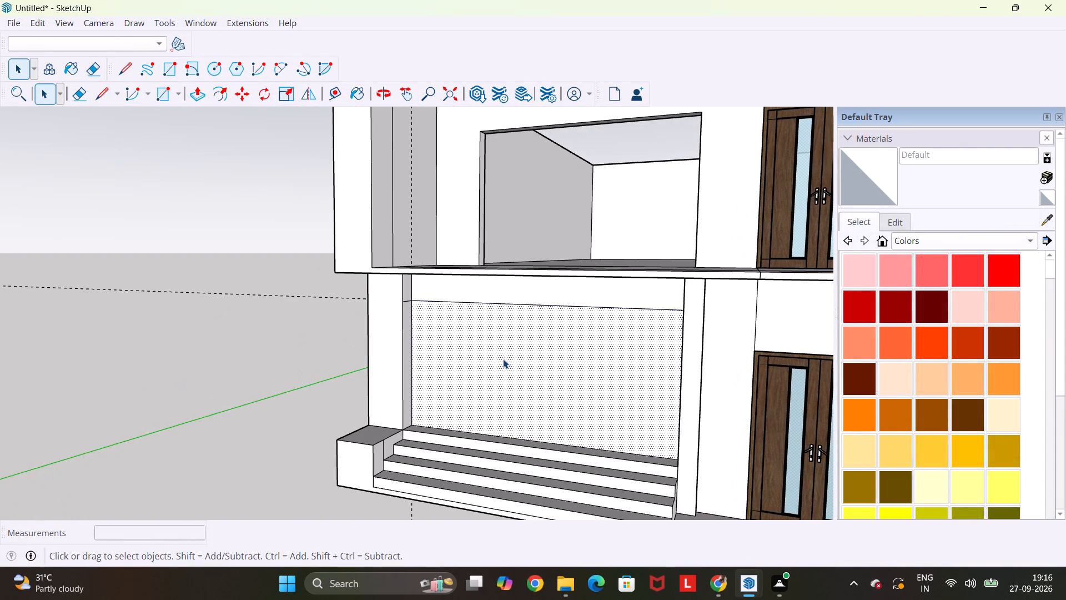
pyautogui.press('Delete')
pyautogui.click(503, 359)
pyautogui.press('Delete')
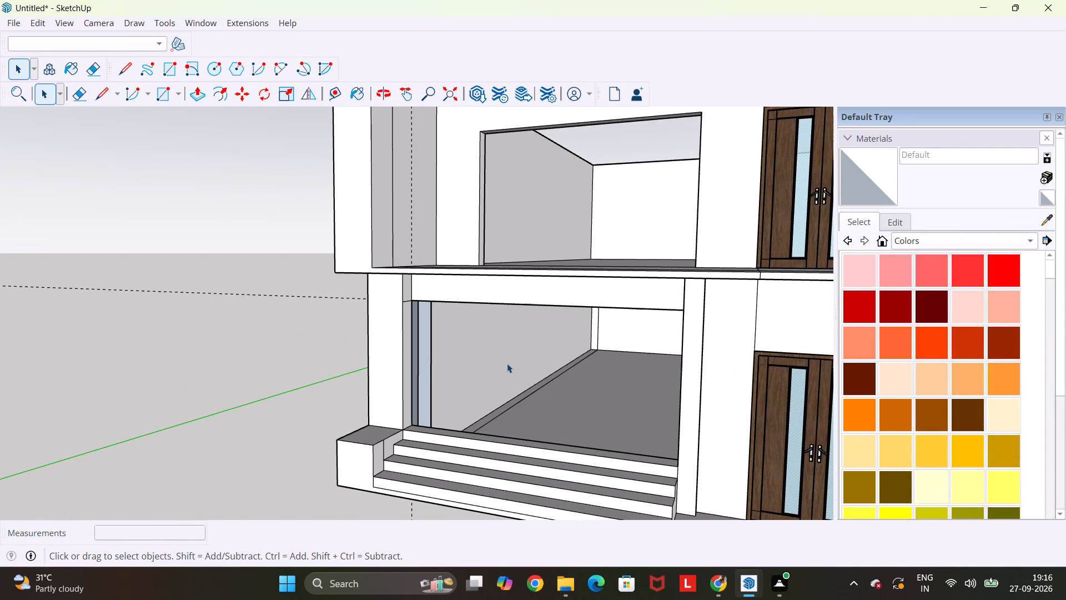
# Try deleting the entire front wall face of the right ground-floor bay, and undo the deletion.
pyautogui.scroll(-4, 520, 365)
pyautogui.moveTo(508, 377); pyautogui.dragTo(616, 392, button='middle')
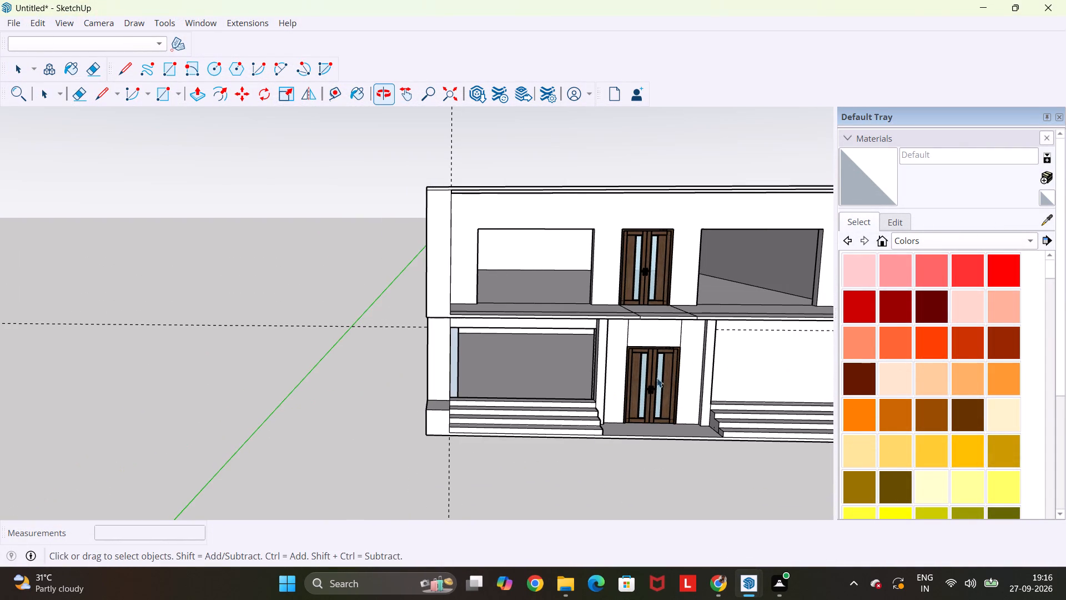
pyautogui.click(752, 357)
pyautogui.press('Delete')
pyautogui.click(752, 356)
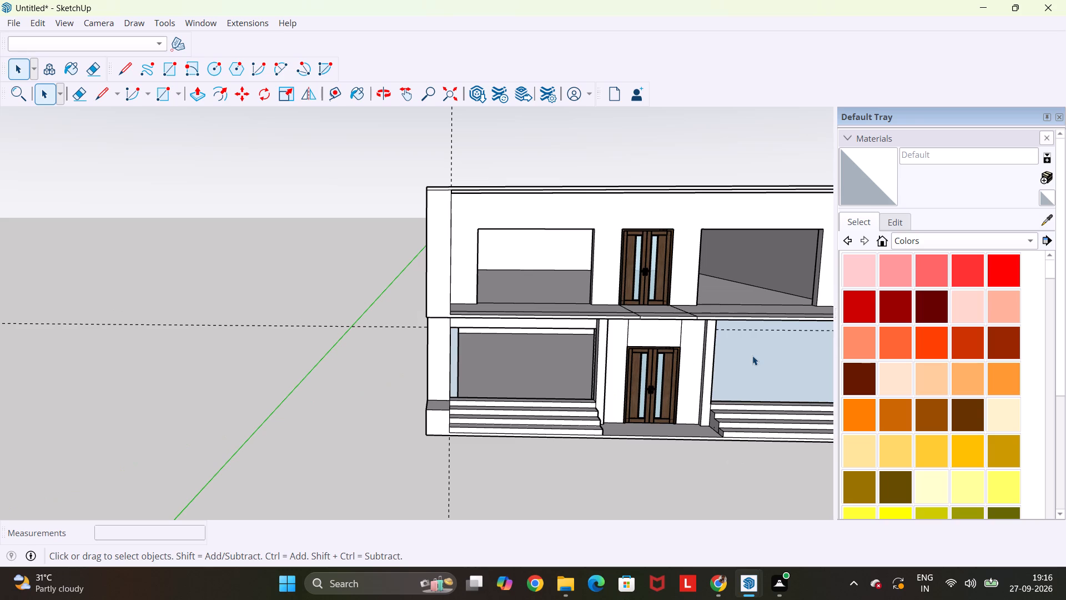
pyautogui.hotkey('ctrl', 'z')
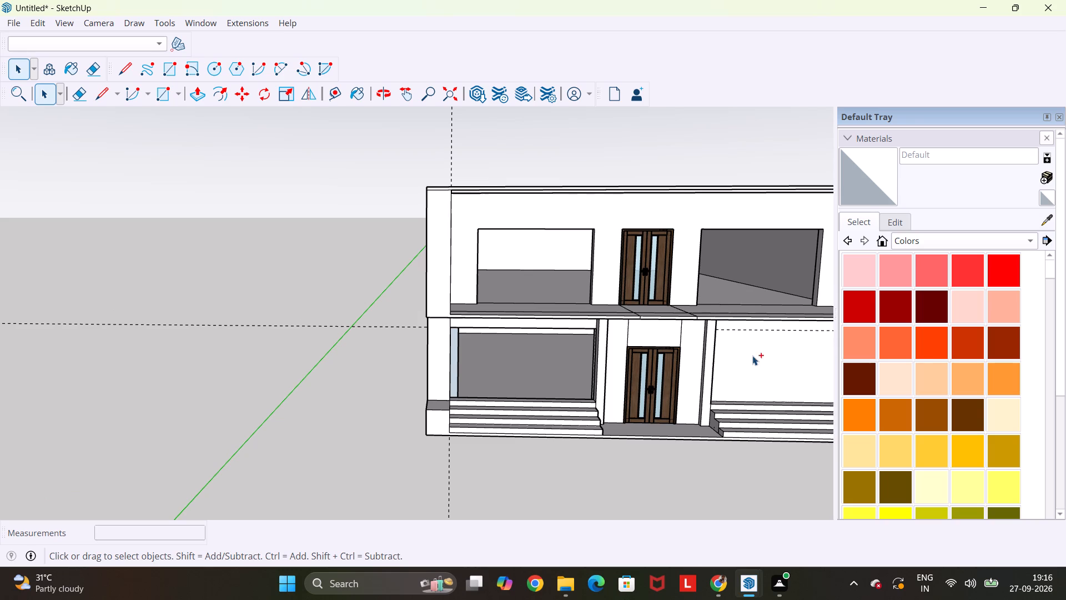
# Draw a beam rectangle about 1' 5 13/16" by 13' across the top of the right ground-floor bay, down to the guide line.
pyautogui.keyDown('shift'); pyautogui.moveTo(748, 357); pyautogui.dragTo(514, 341, button='middle'); pyautogui.keyUp('shift')
pyautogui.keyDown('shift'); pyautogui.moveTo(514, 341); pyautogui.dragTo(368, 333, button='middle'); pyautogui.keyUp('shift')
pyautogui.scroll(6, 369, 332)
pyautogui.moveTo(371, 329); pyautogui.dragTo(323, 261, button='middle')
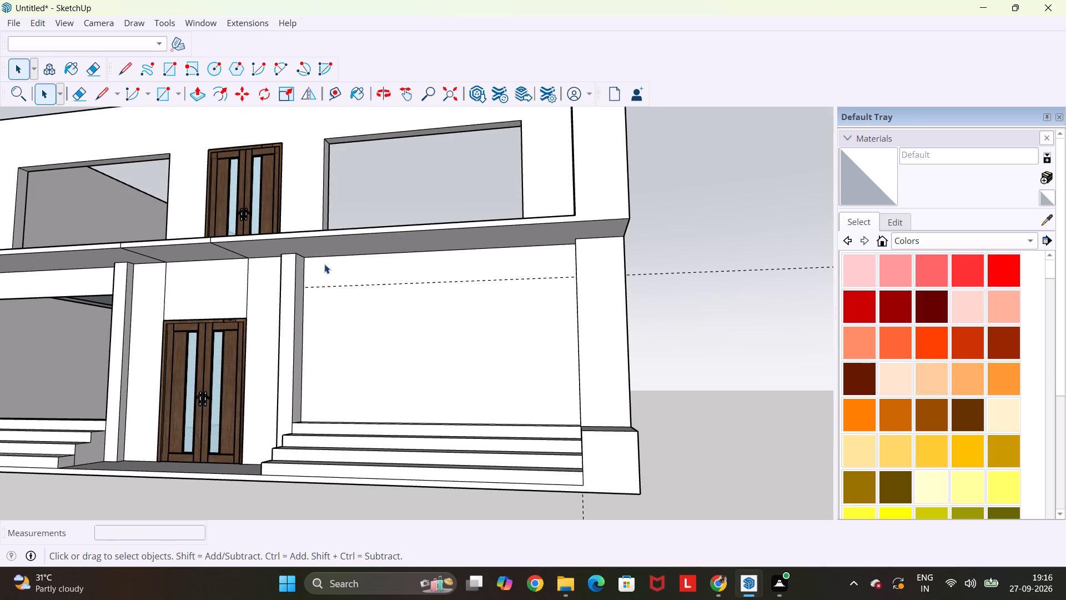
pyautogui.press('r')
pyautogui.click(304, 259)
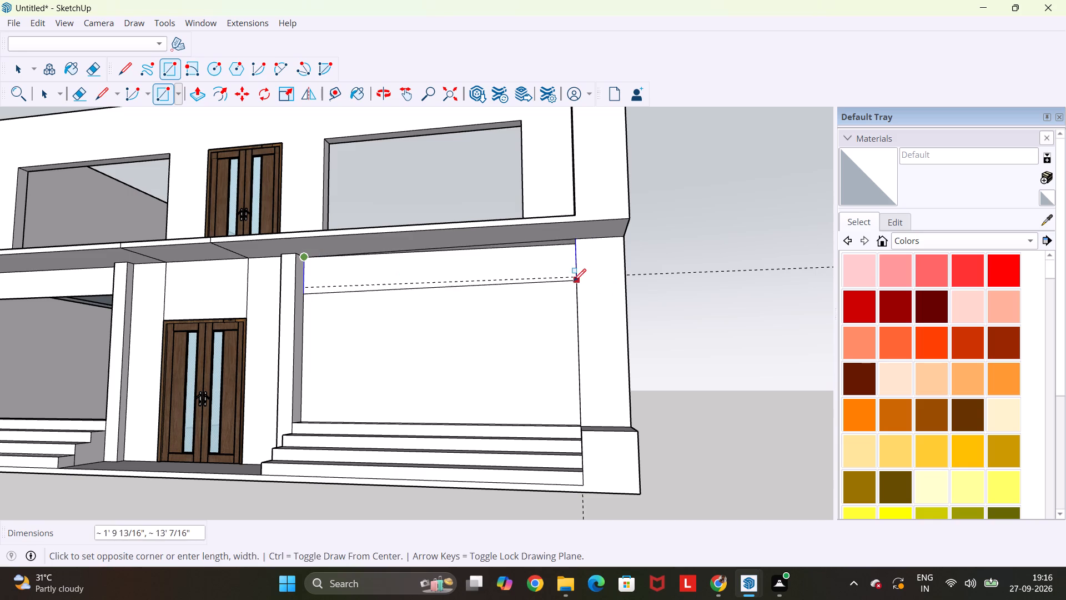
pyautogui.moveTo(574, 281); pyautogui.dragTo(607, 290, button='middle')
pyautogui.scroll(4, 596, 288)
pyautogui.moveTo(585, 284); pyautogui.dragTo(702, 311, button='middle')
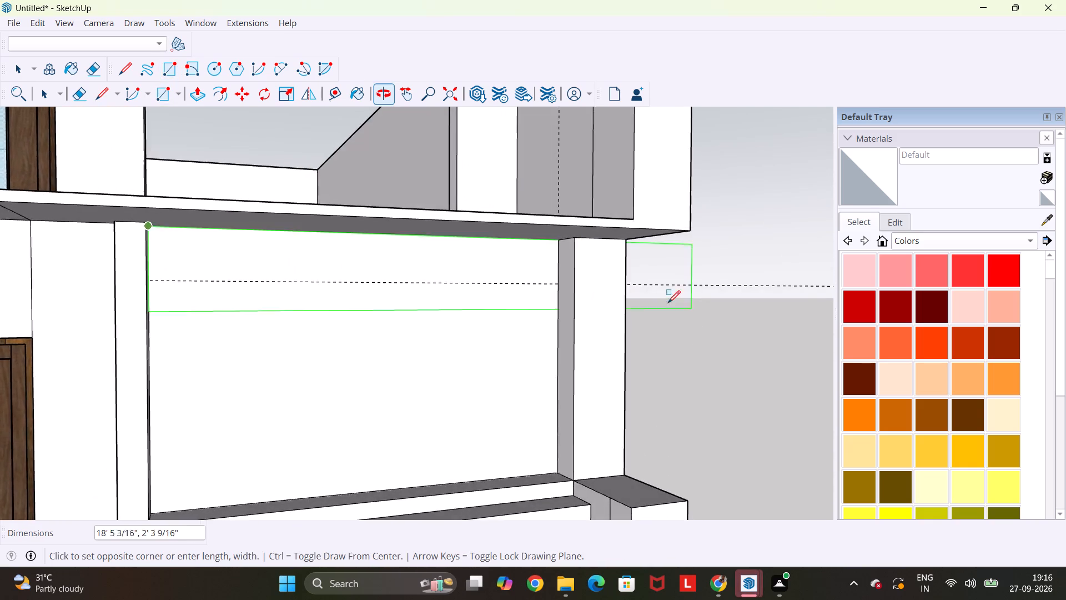
pyautogui.scroll(3, 654, 299)
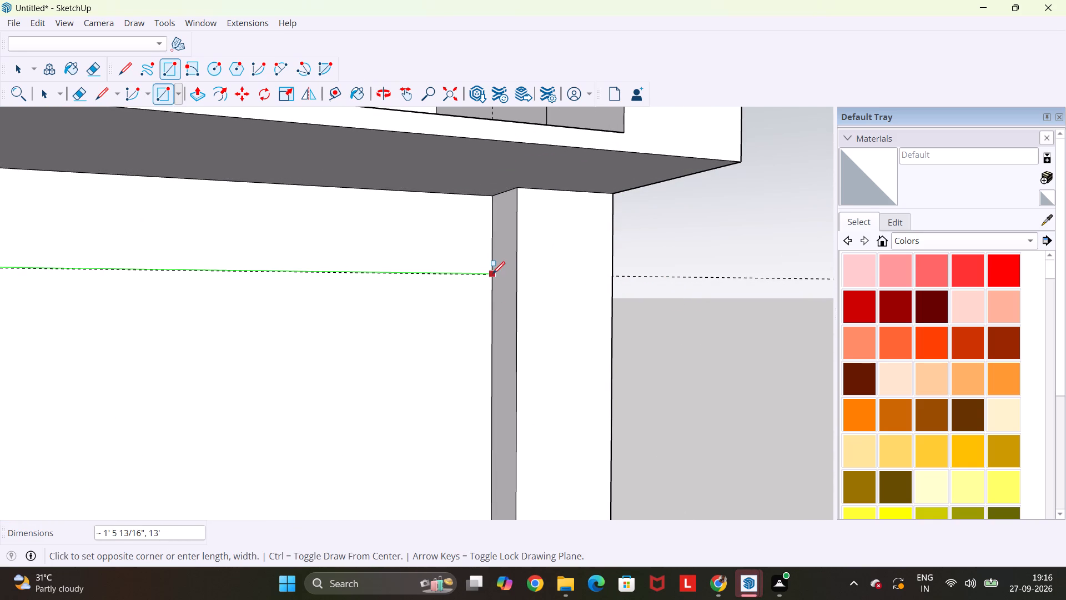
pyautogui.click(491, 277)
pyautogui.press('Escape')
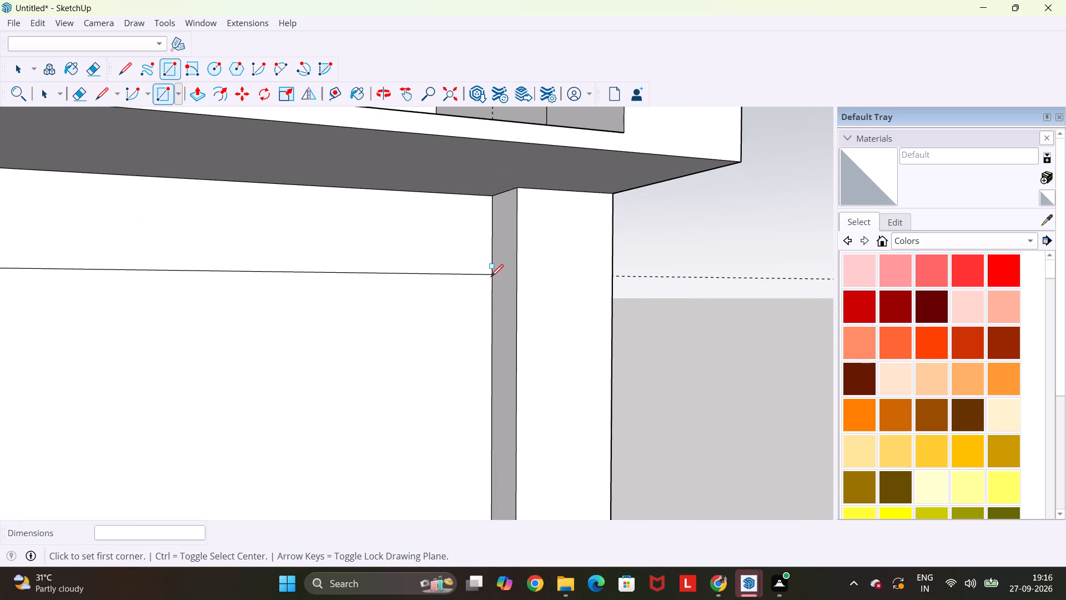
pyautogui.press('space')
# Delete both stacked wall faces below the beam band in the right ground-floor bay to open it up.
pyautogui.scroll(-12, 491, 277)
pyautogui.moveTo(522, 317); pyautogui.dragTo(418, 344, button='middle')
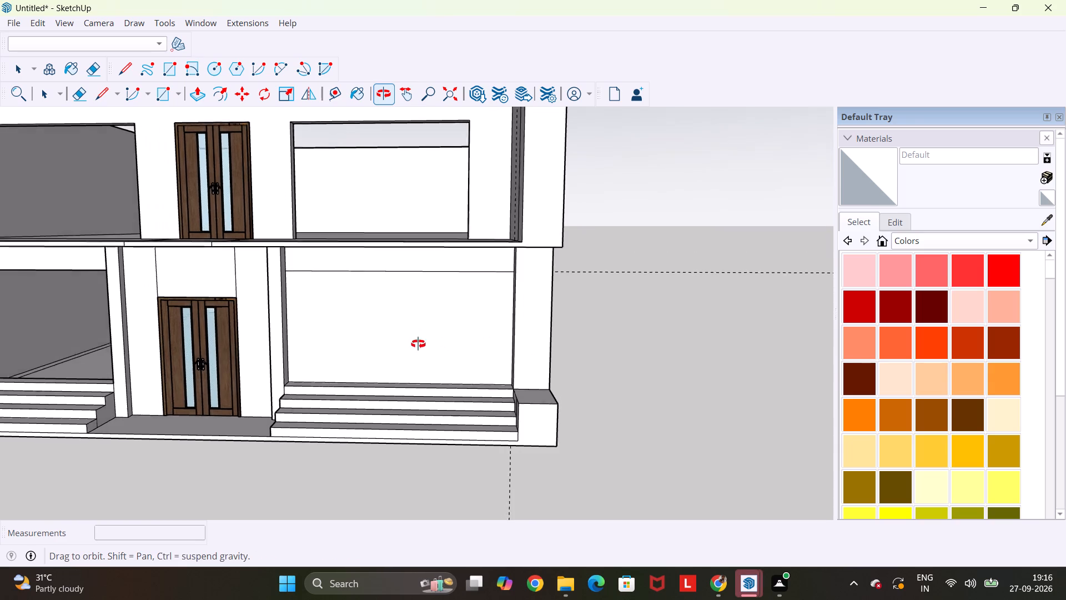
pyautogui.moveTo(418, 344); pyautogui.dragTo(334, 296, button='middle')
pyautogui.scroll(20, 336, 294)
pyautogui.scroll(1, 336, 294)
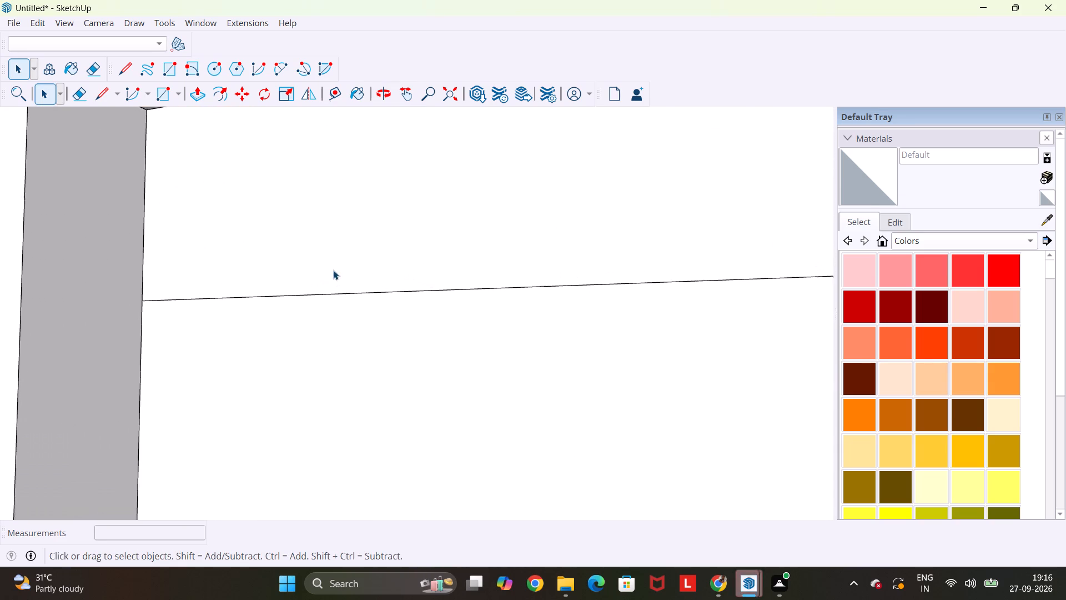
pyautogui.scroll(1, 333, 270)
pyautogui.scroll(-20, 333, 270)
pyautogui.scroll(-10, 333, 270)
pyautogui.moveTo(377, 313); pyautogui.dragTo(445, 328, button='middle')
pyautogui.click(445, 328)
pyautogui.press('Delete')
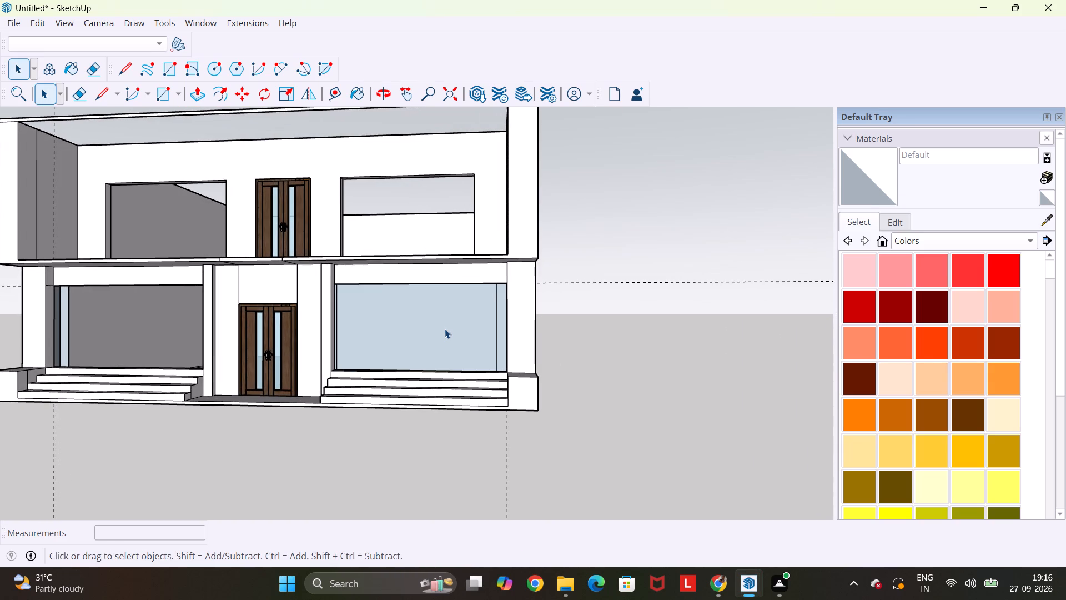
pyautogui.click(445, 329)
pyautogui.press('Delete')
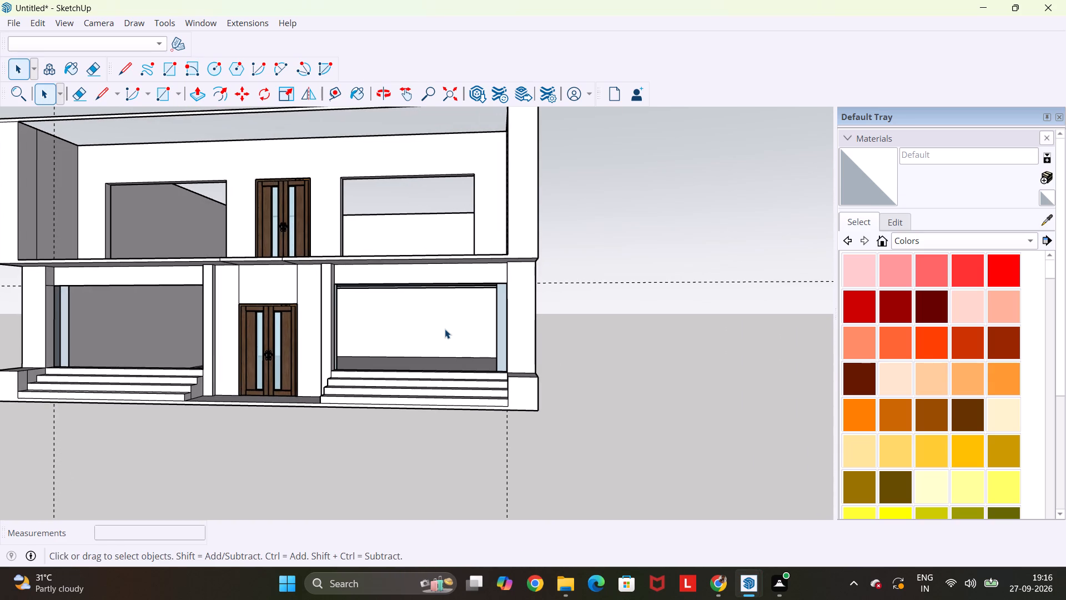
# Switch to the Roller+Shutter+Door_250915 (1) model and copy the complete shutter door with its frame.
pyautogui.moveTo(452, 330); pyautogui.dragTo(486, 334, button='middle')
pyautogui.scroll(-1, 486, 334)
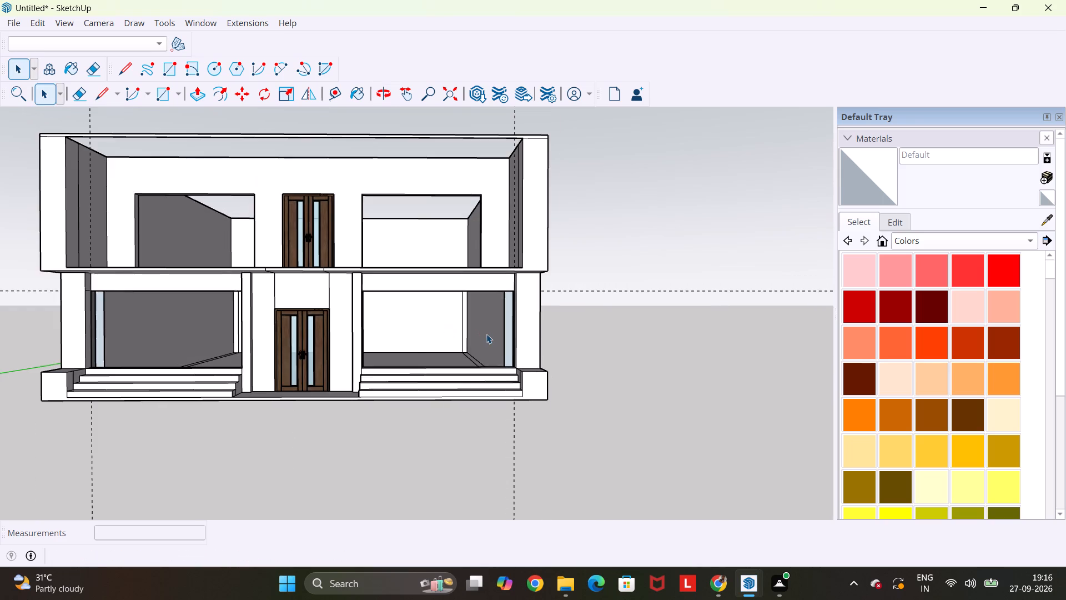
pyautogui.scroll(-4, 486, 334)
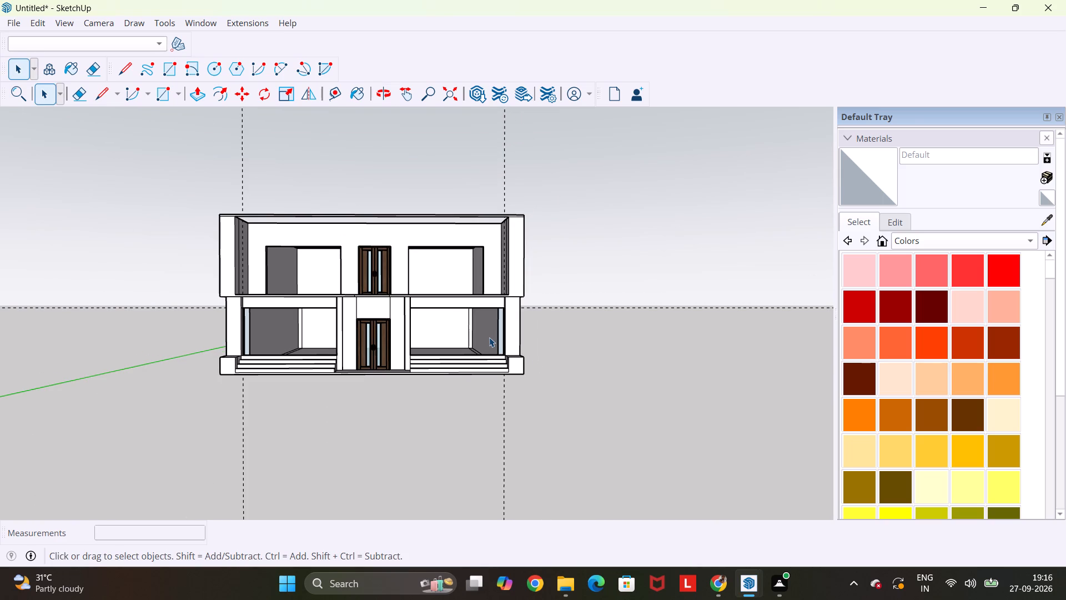
pyautogui.click(751, 582)
pyautogui.click(895, 515)
pyautogui.click(635, 297)
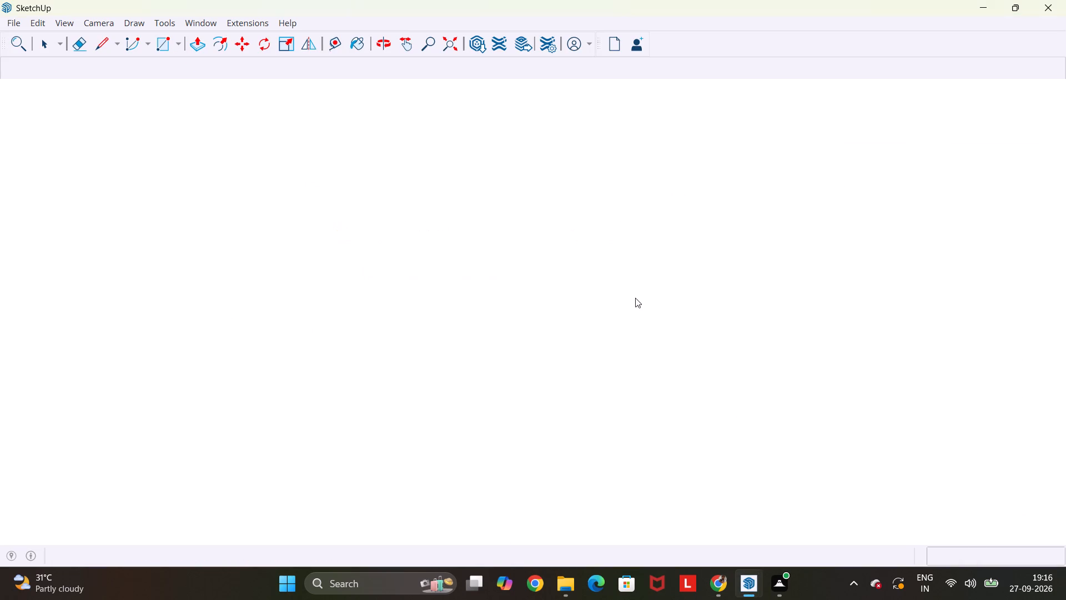
pyautogui.moveTo(388, 241); pyautogui.dragTo(547, 238, button='middle')
pyautogui.moveTo(458, 256); pyautogui.dragTo(651, 232, button='middle')
pyautogui.scroll(-4, 651, 232)
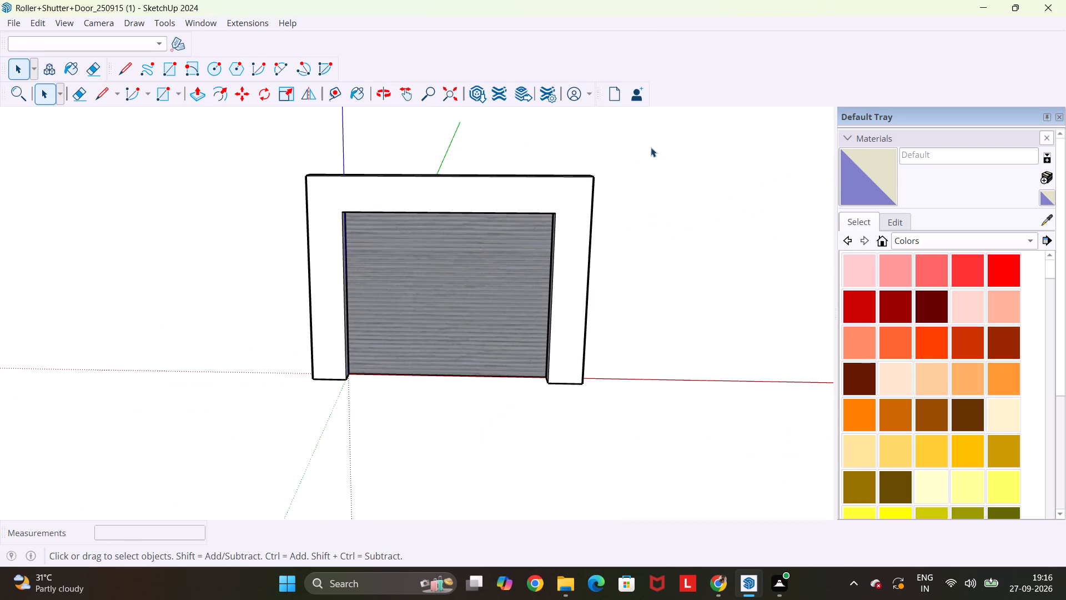
pyautogui.moveTo(651, 138); pyautogui.dragTo(248, 408)
pyautogui.hotkey('ctrl', 'c')
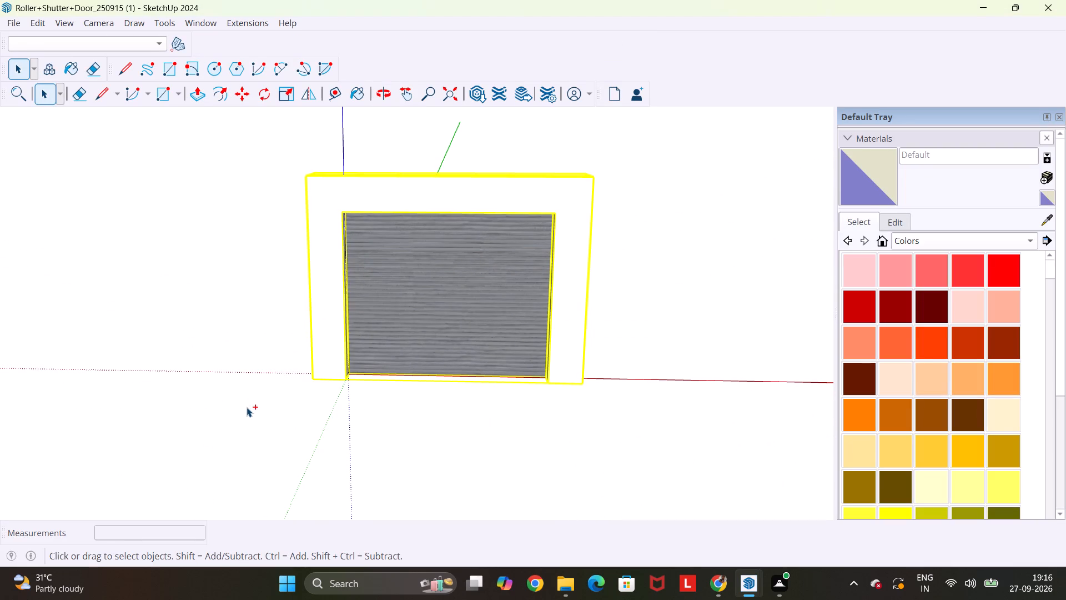
# Return to the Untitled building model and paste the roller shutter at the lower-left corner of the left bay, above the steps.
pyautogui.click(752, 588)
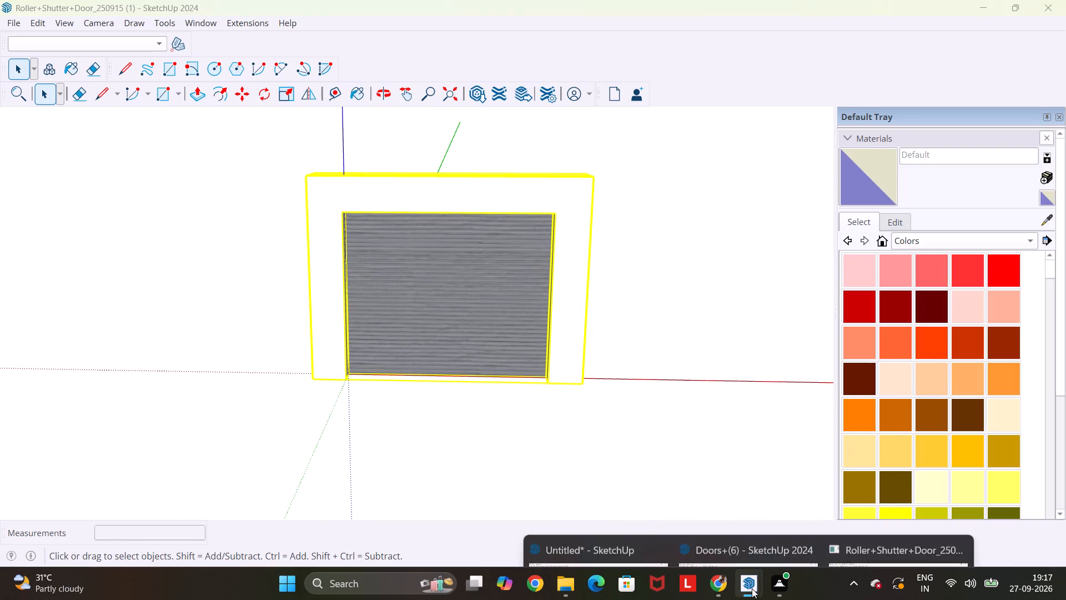
pyautogui.click(599, 522)
pyautogui.scroll(11, 284, 367)
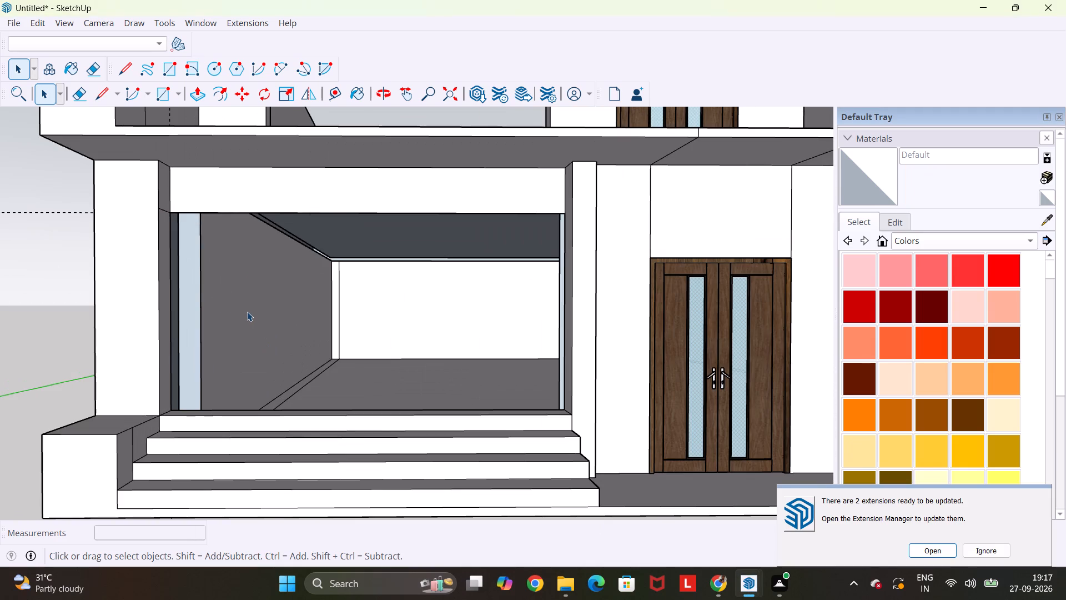
pyautogui.hotkey('ctrl', 'v')
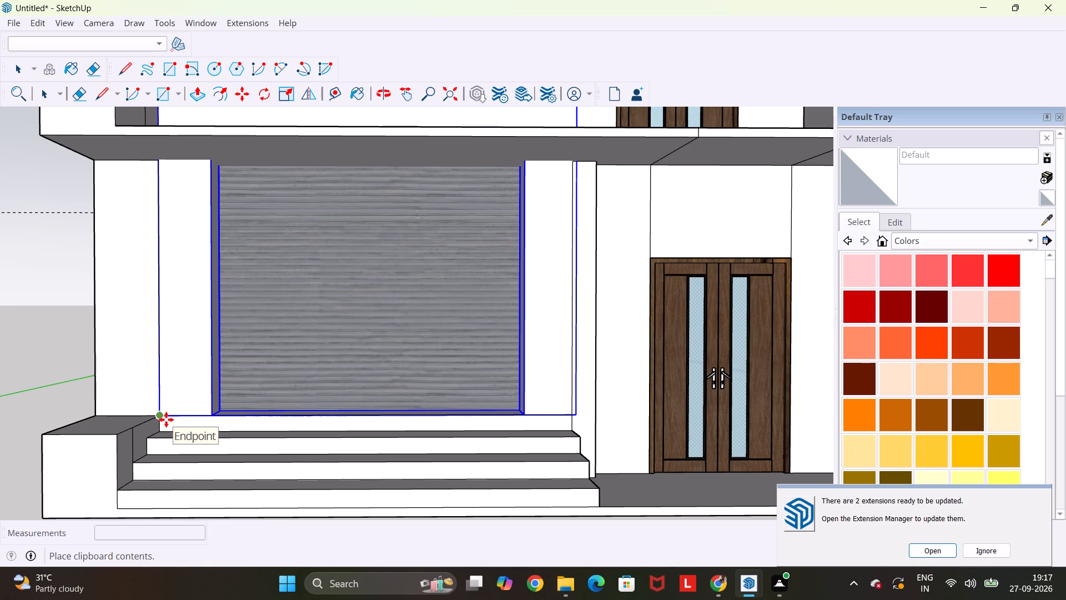
pyautogui.scroll(1, 166, 419)
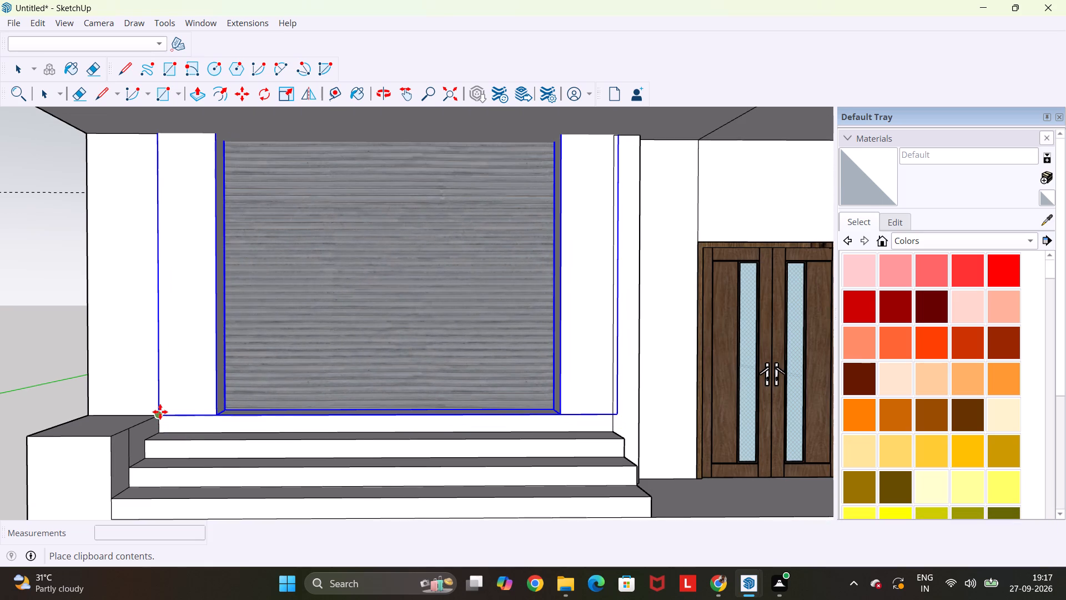
pyautogui.click(159, 412)
# Scale the roller shutter's height by 0.64 so it fits below the beam of the left bay.
pyautogui.scroll(-2, 316, 245)
pyautogui.moveTo(316, 245); pyautogui.dragTo(310, 318, button='middle')
pyautogui.scroll(-5, 310, 318)
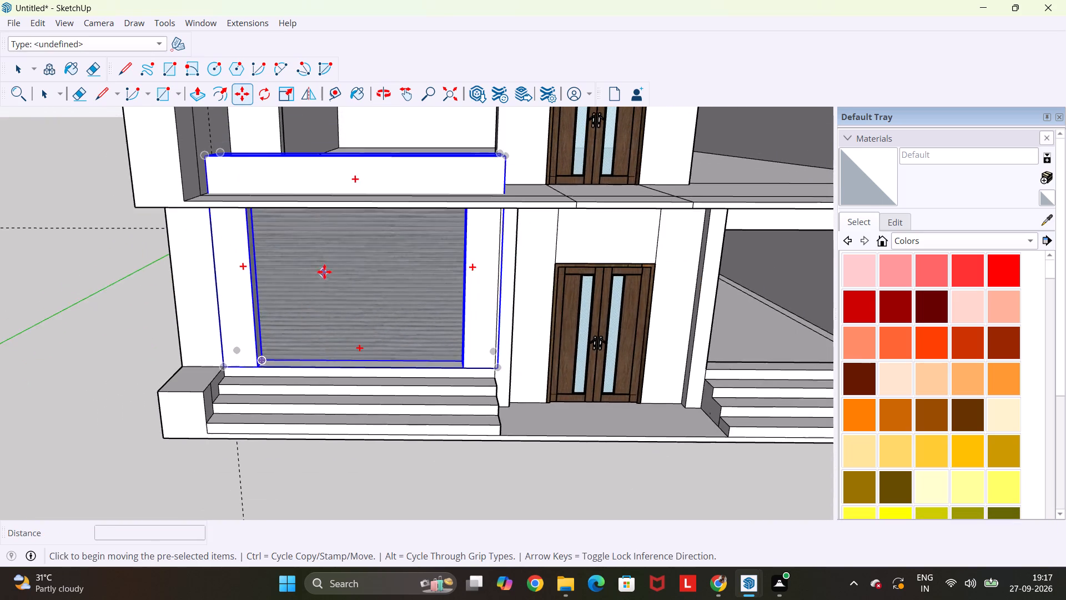
pyautogui.scroll(-3, 324, 272)
pyautogui.press('s')
pyautogui.moveTo(374, 165); pyautogui.dragTo(370, 188, button='middle')
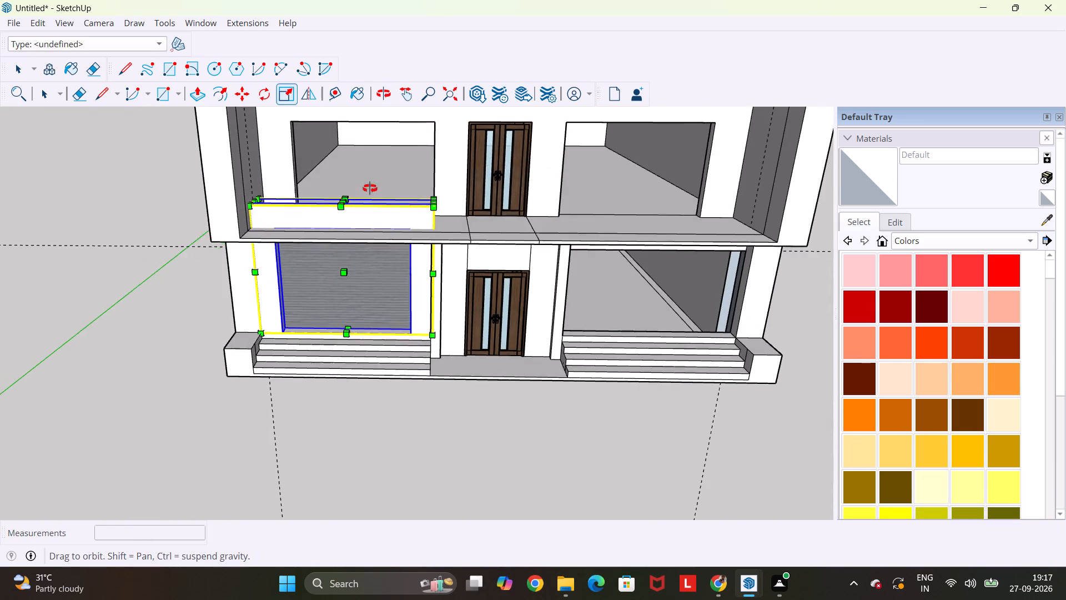
pyautogui.moveTo(370, 188); pyautogui.dragTo(368, 197, button='middle')
pyautogui.scroll(5, 368, 197)
pyautogui.click(321, 208)
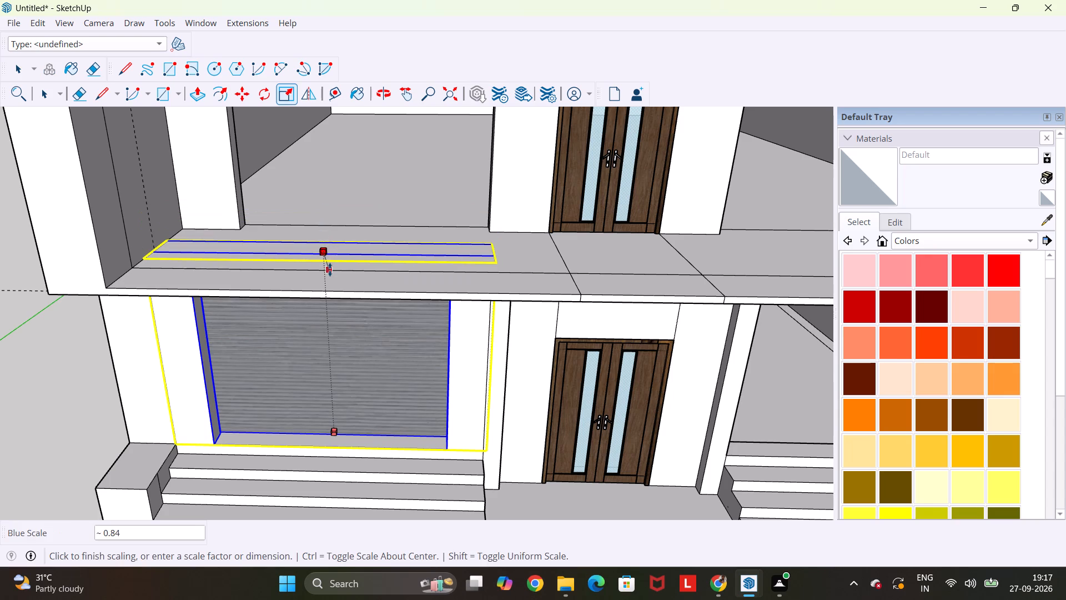
pyautogui.moveTo(325, 333); pyautogui.dragTo(399, 202, button='middle')
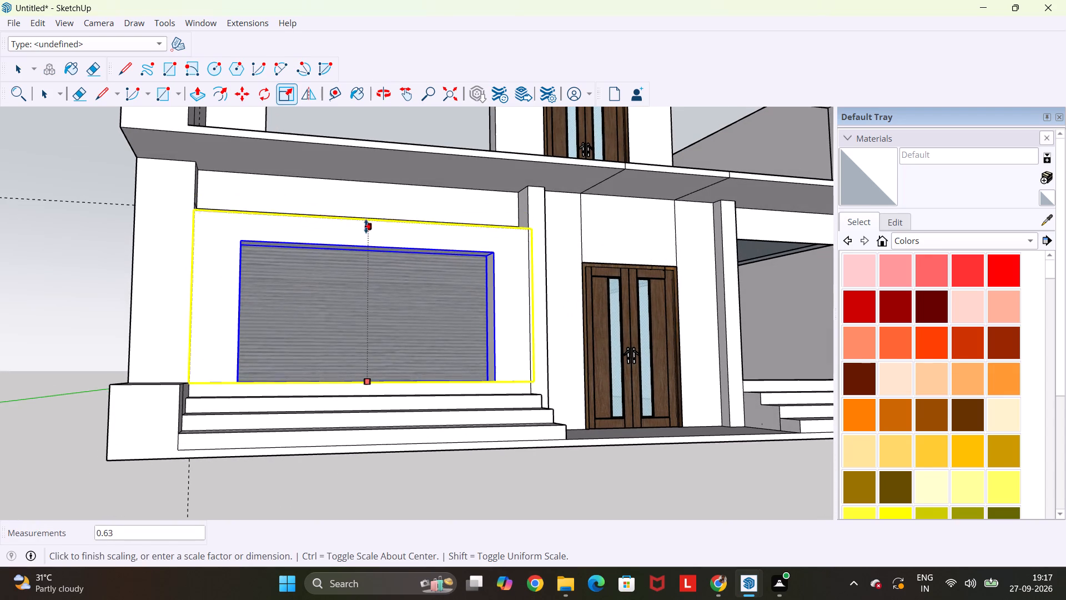
pyautogui.click(370, 226)
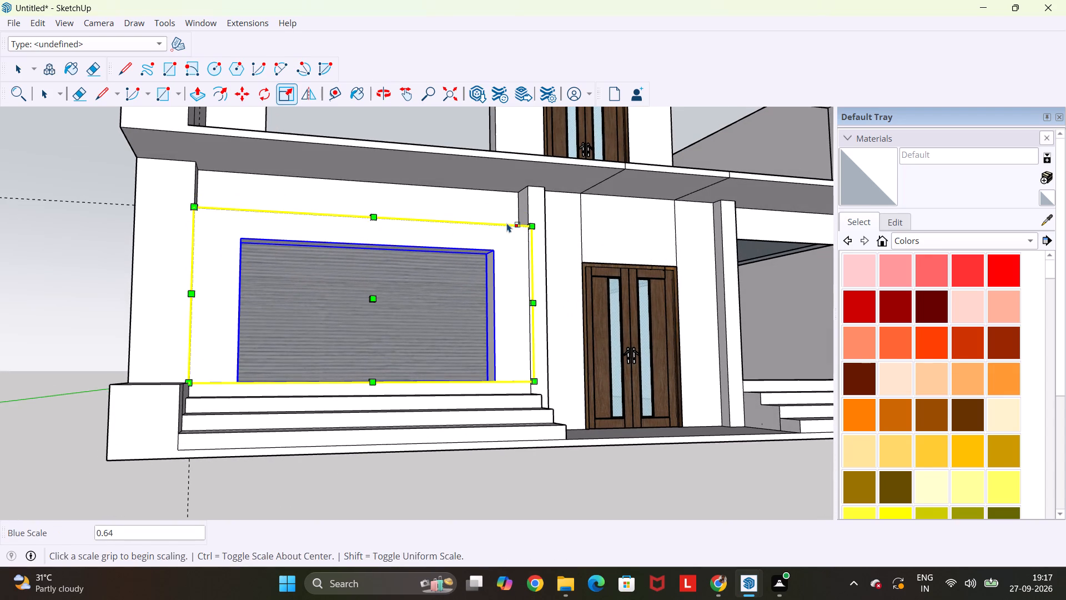
# Scale the roller shutter's depth by 0.47 so its front sits back inside the left bay.
pyautogui.moveTo(507, 223); pyautogui.dragTo(365, 323, button='middle')
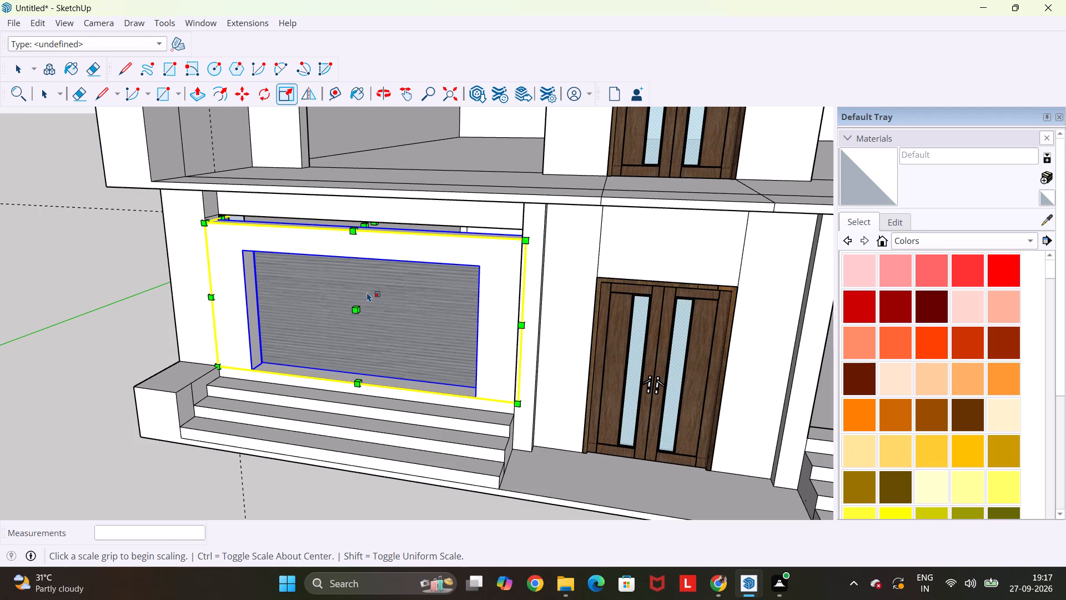
pyautogui.press('s')
pyautogui.click(355, 311)
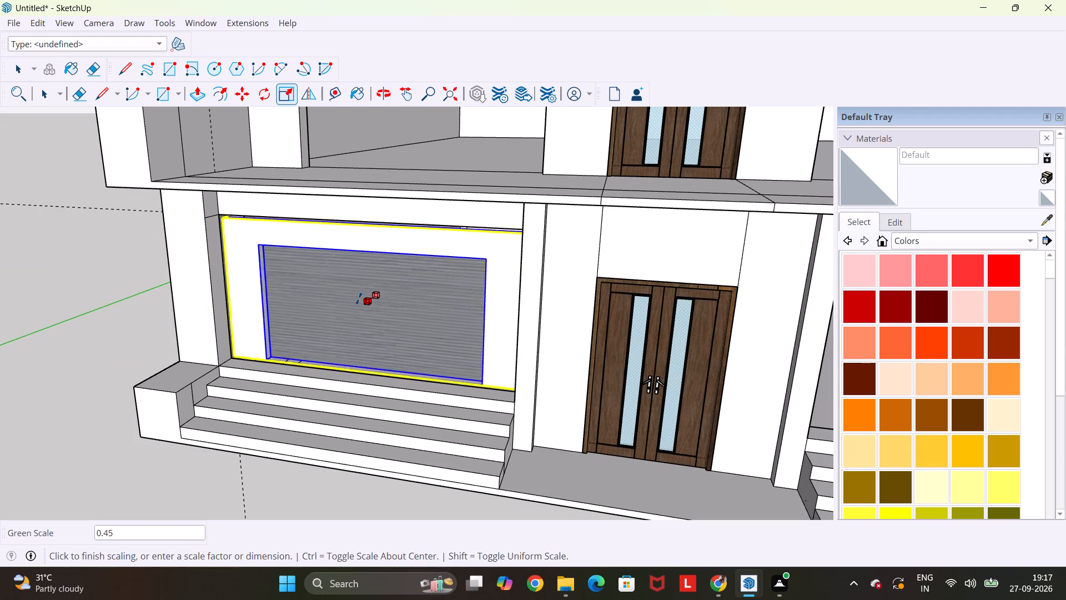
pyautogui.click(360, 297)
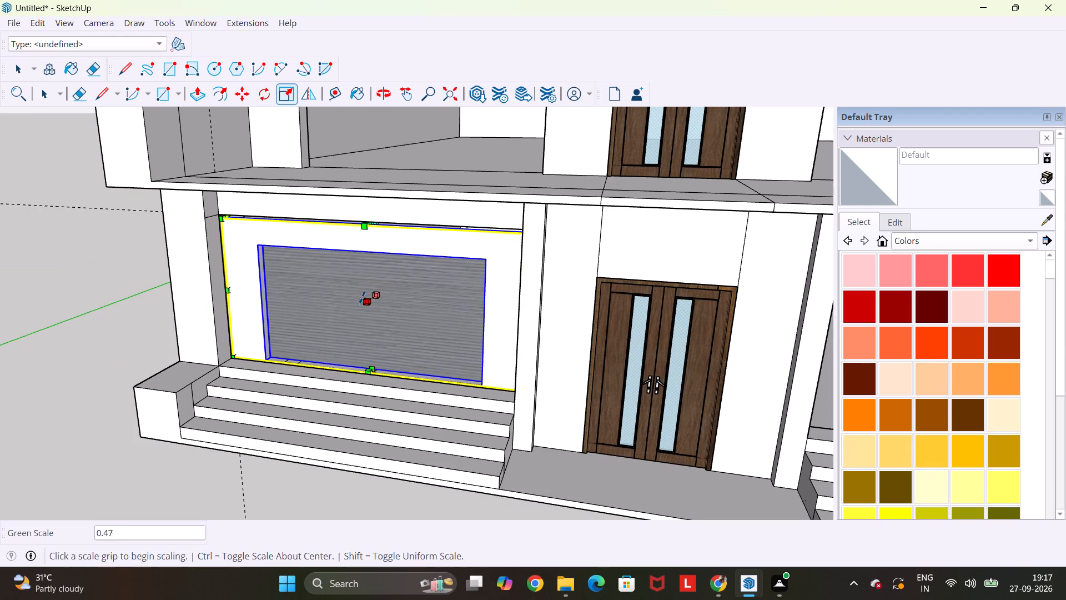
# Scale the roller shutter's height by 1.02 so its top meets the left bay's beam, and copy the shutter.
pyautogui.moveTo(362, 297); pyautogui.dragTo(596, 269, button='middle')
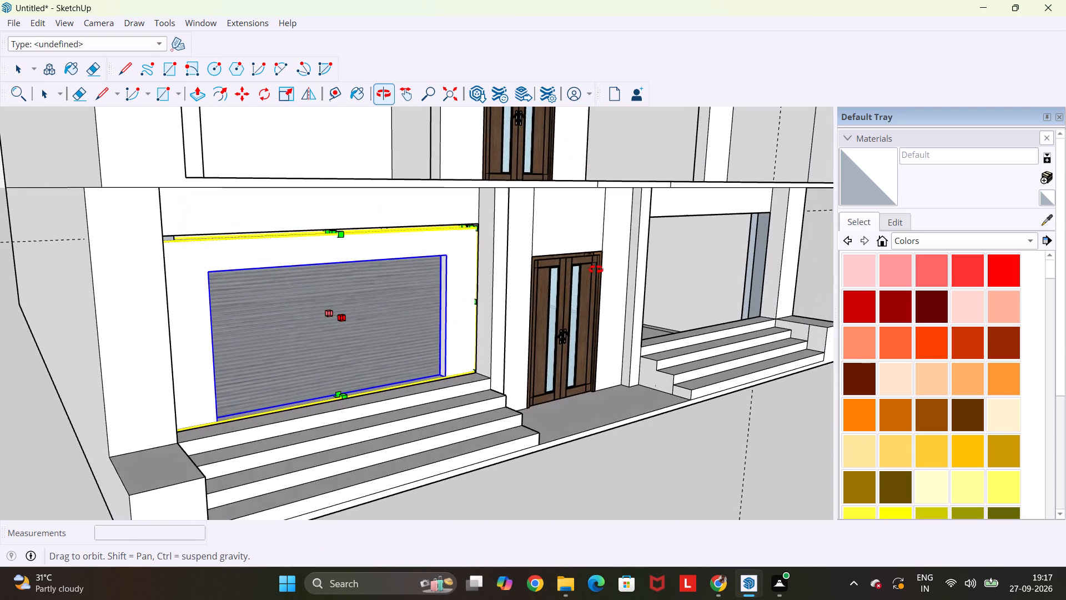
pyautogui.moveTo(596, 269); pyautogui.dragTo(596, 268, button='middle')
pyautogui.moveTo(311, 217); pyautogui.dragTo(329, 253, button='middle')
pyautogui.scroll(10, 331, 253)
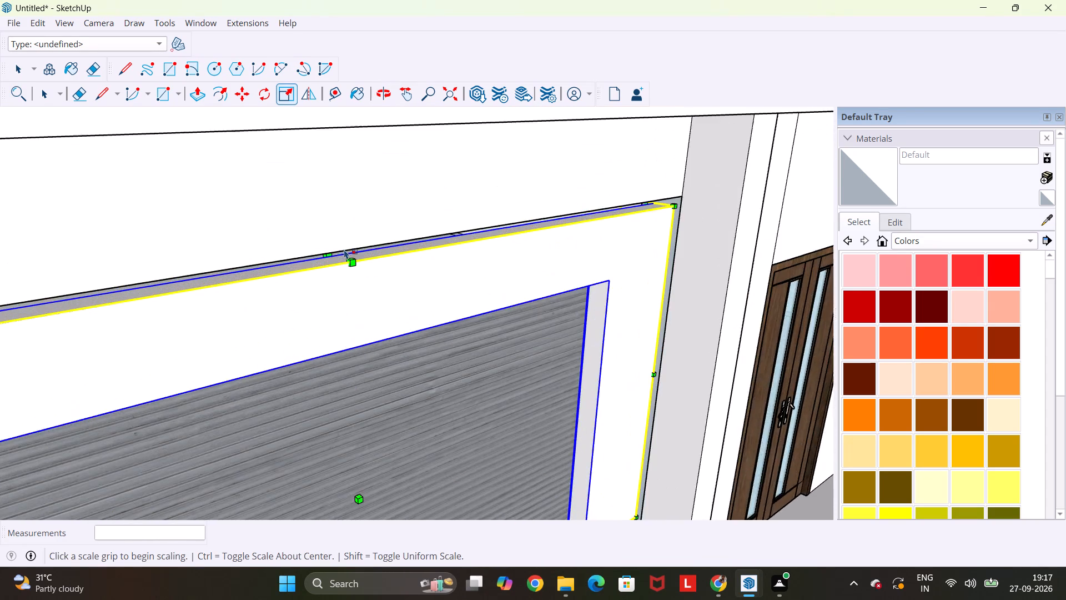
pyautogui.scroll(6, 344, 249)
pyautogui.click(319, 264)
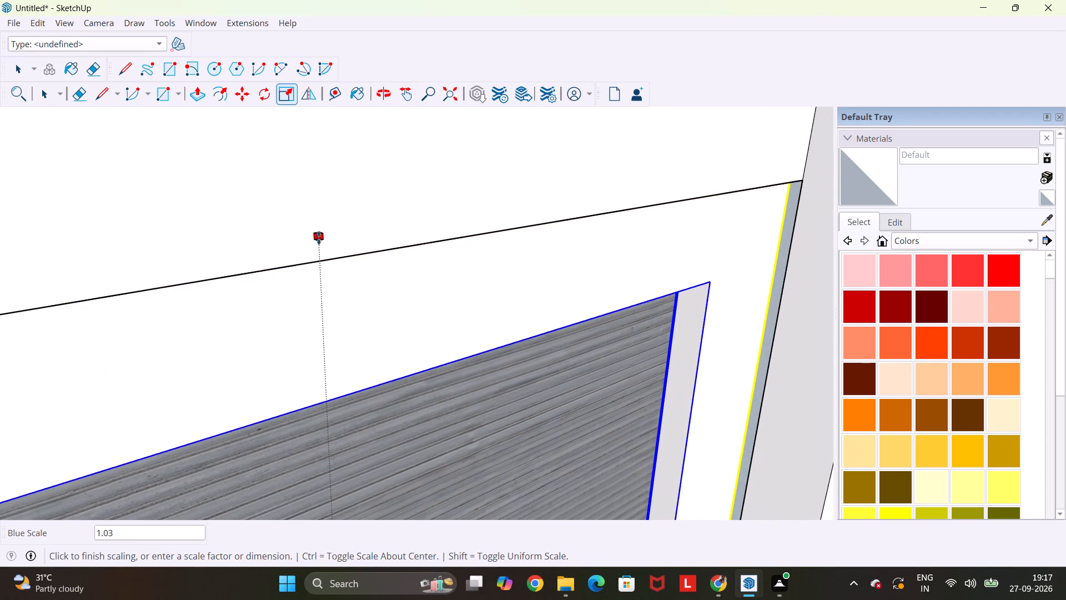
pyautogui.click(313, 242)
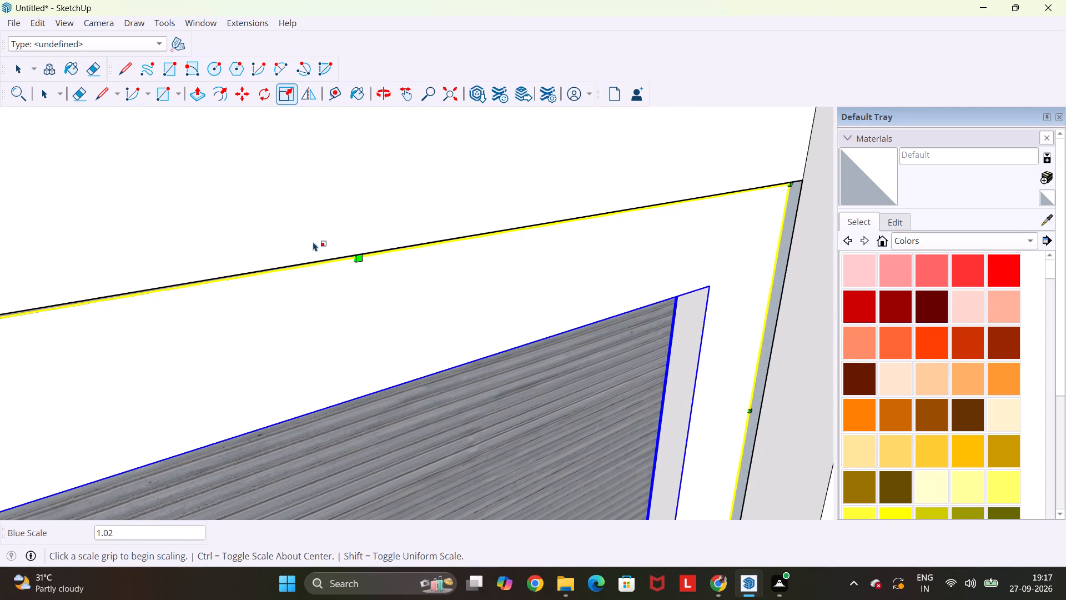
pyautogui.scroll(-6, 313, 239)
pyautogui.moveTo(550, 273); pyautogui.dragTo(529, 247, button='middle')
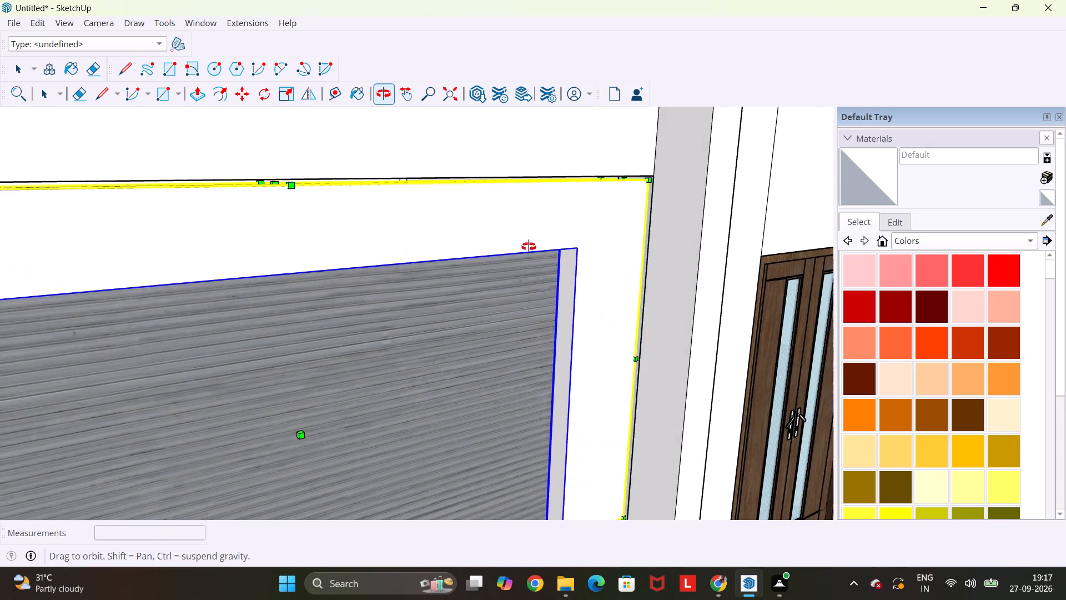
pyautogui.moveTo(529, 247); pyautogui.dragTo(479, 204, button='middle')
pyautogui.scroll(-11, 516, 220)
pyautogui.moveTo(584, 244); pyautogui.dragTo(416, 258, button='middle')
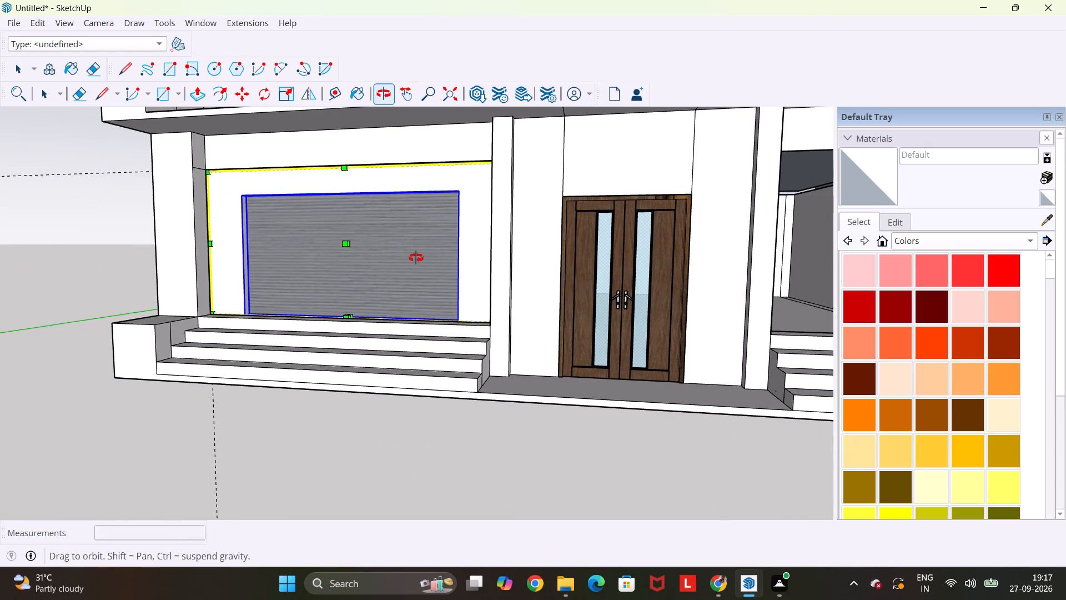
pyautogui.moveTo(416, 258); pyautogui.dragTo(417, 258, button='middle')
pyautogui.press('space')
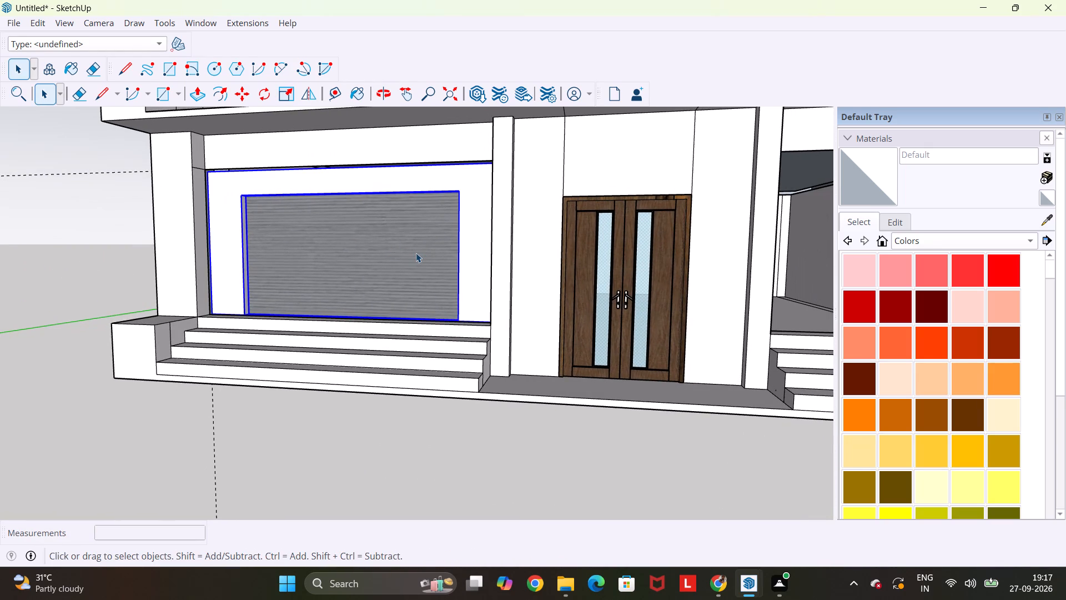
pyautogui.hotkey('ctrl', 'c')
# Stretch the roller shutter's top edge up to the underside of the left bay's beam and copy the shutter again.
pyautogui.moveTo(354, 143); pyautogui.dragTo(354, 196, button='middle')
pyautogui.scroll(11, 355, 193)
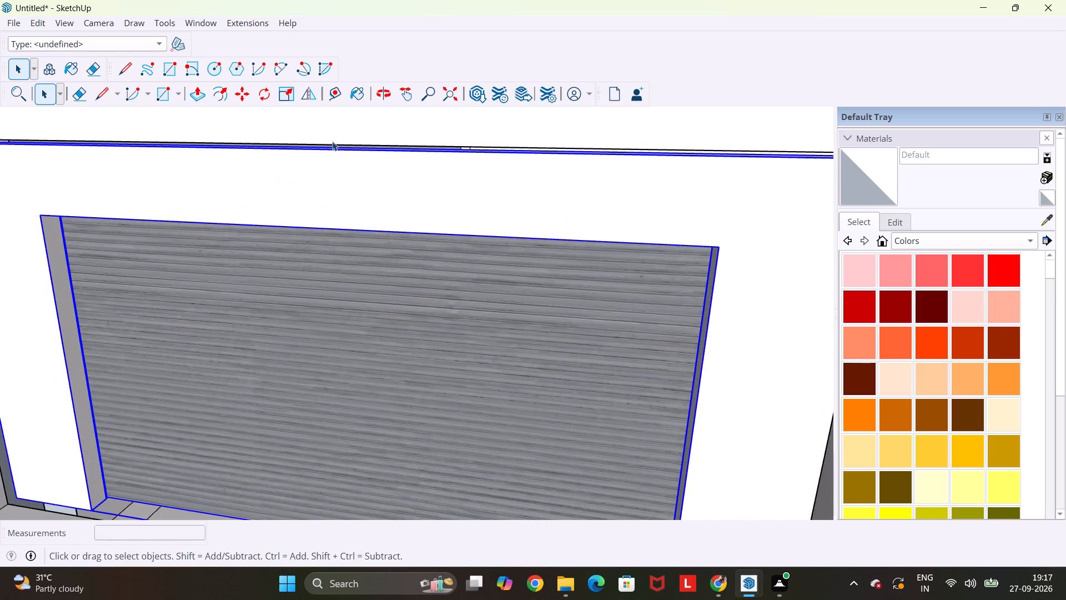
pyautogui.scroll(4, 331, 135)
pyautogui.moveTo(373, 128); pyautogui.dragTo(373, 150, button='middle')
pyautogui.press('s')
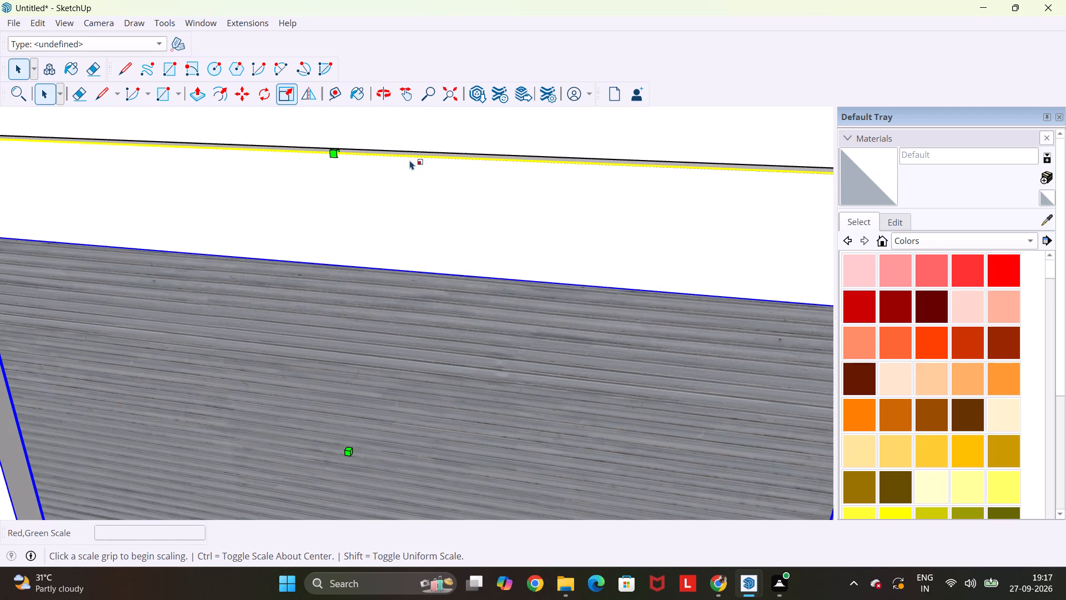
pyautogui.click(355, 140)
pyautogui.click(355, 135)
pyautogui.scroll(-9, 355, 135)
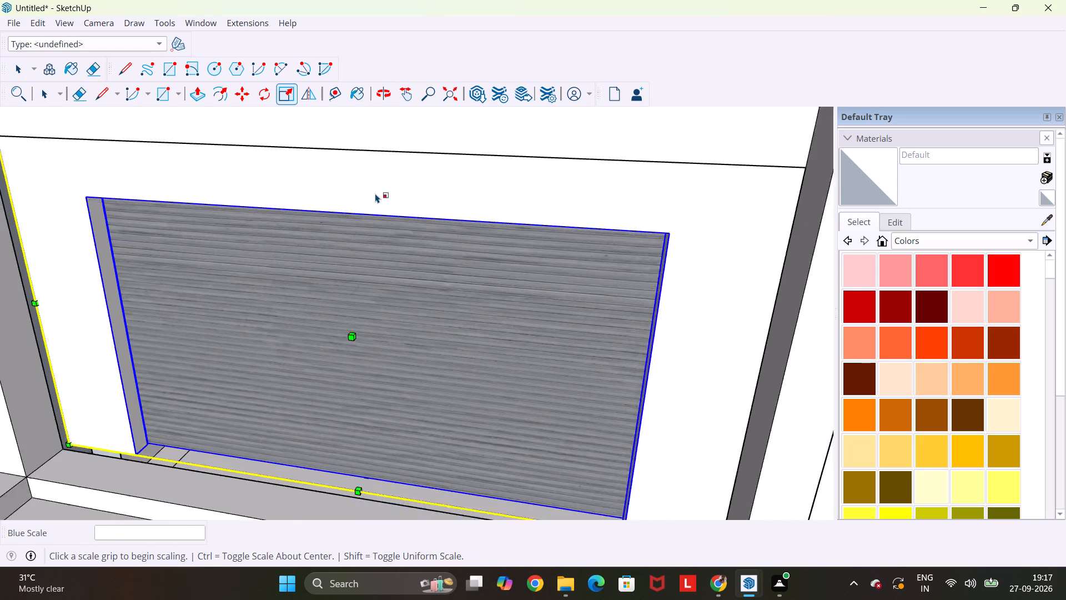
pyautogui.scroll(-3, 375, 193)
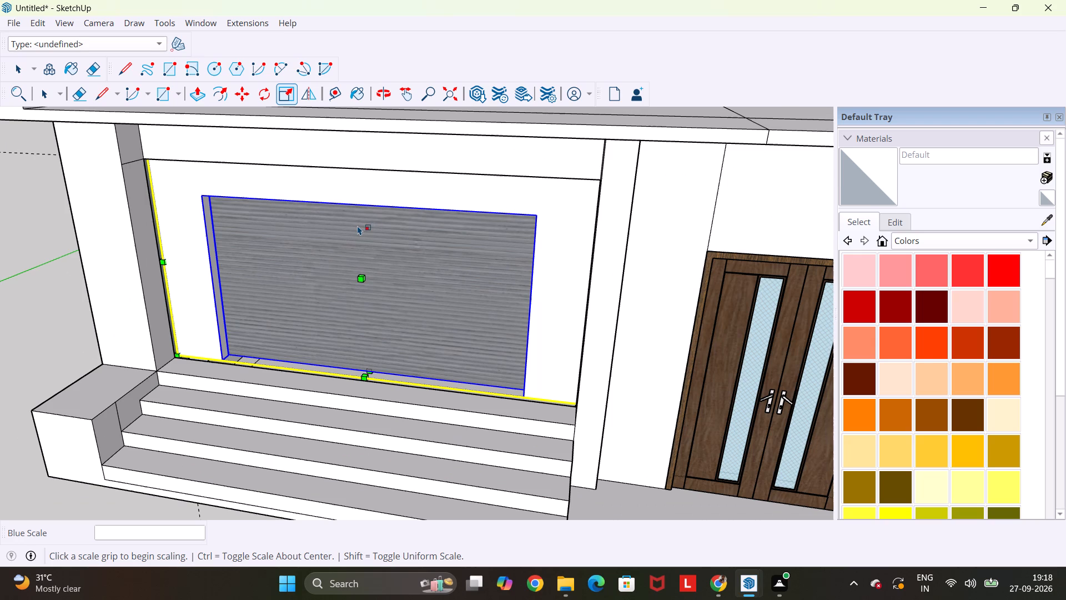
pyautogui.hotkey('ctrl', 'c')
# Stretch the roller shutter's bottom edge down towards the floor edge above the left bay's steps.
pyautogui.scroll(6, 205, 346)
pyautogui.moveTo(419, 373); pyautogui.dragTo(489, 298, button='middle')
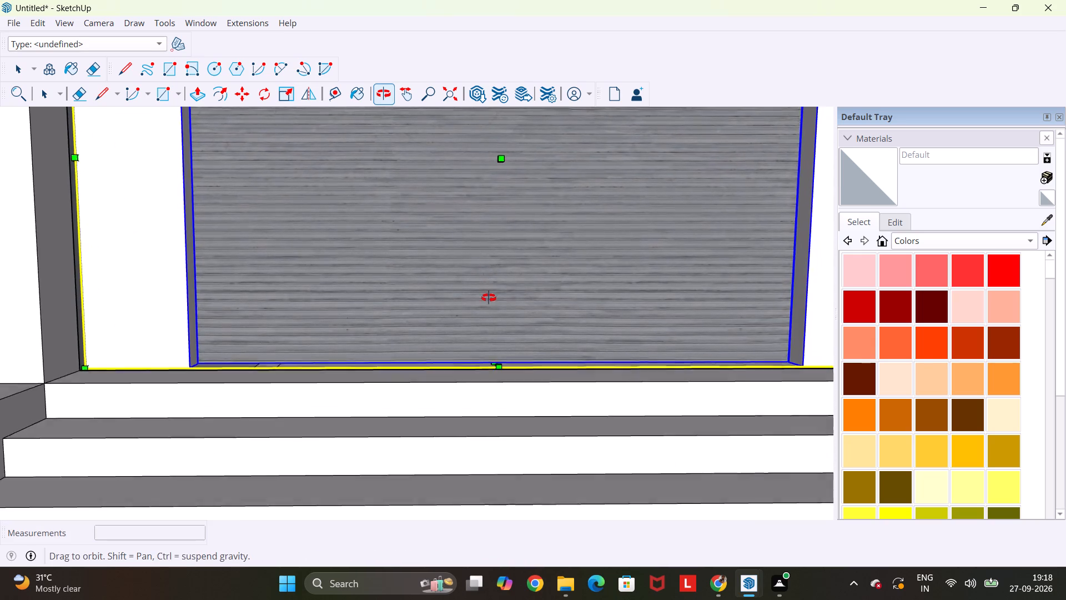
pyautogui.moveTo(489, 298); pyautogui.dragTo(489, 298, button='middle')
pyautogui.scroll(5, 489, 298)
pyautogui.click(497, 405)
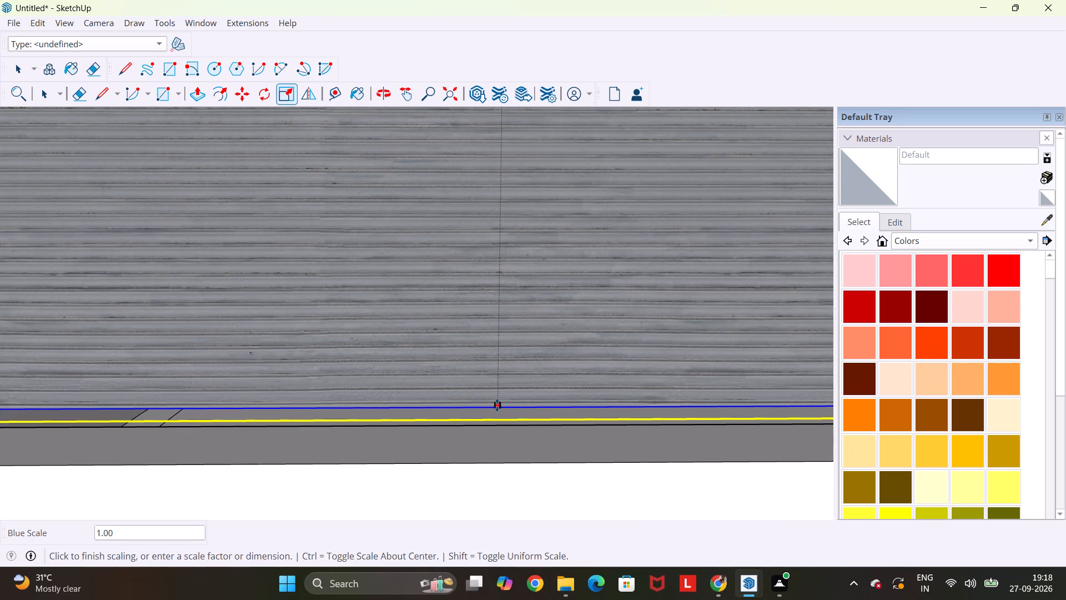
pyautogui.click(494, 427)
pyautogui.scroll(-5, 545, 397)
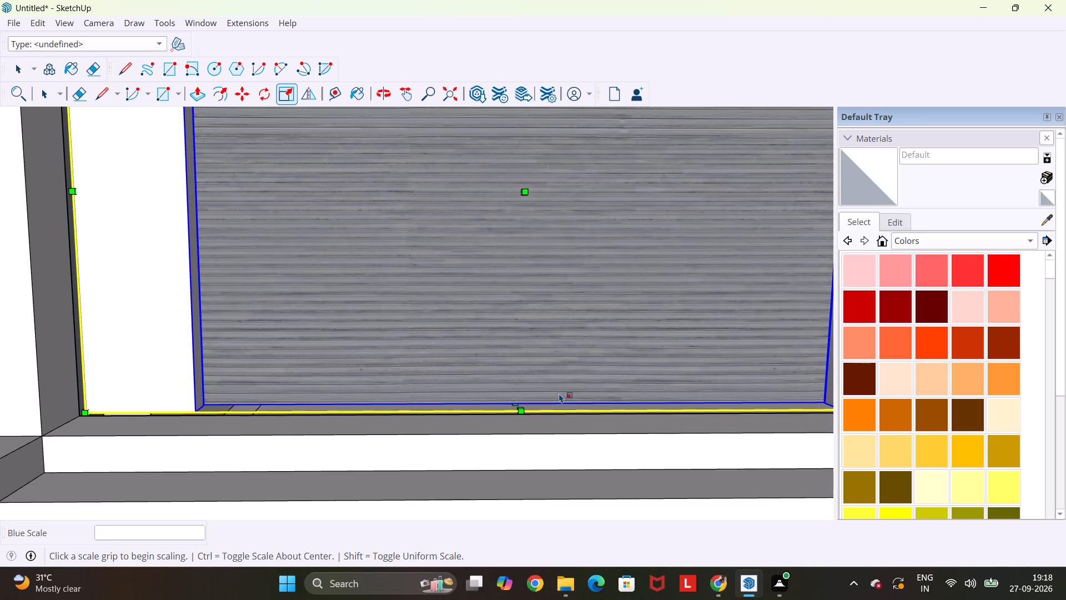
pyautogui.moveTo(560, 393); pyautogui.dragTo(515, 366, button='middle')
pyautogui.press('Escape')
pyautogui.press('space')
# Undo the roller shutter's scaling and its placement, clearing it out of the left ground-floor bay.
pyautogui.moveTo(492, 371); pyautogui.dragTo(464, 458, button='middle')
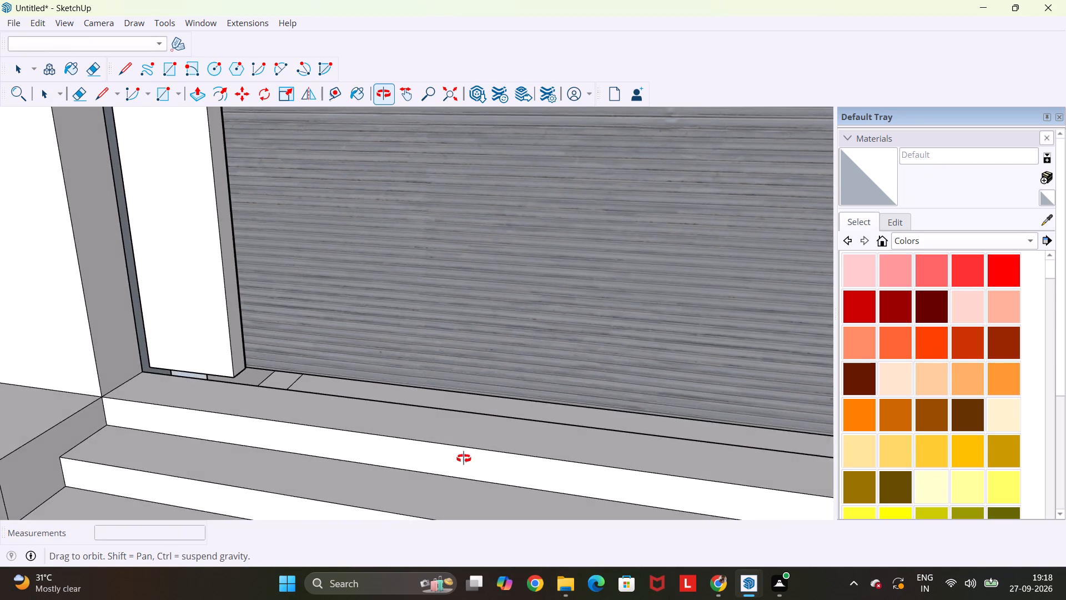
pyautogui.moveTo(464, 458); pyautogui.dragTo(211, 482, button='middle')
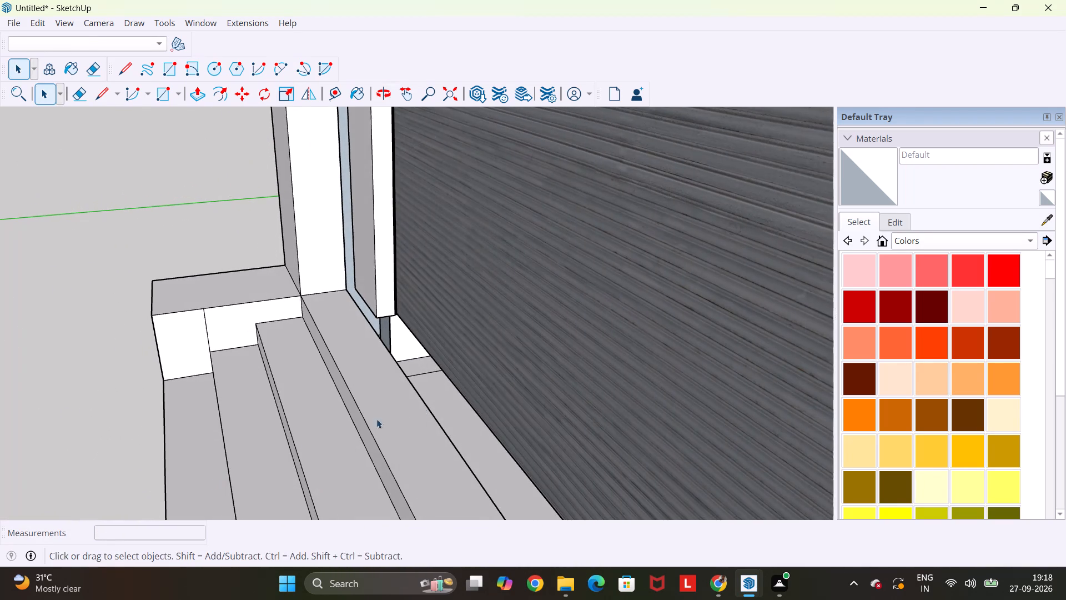
pyautogui.moveTo(440, 397); pyautogui.dragTo(408, 408, button='middle')
pyautogui.hotkey('ctrl', 'z')
pyautogui.hotkey('ctrl', 'z')
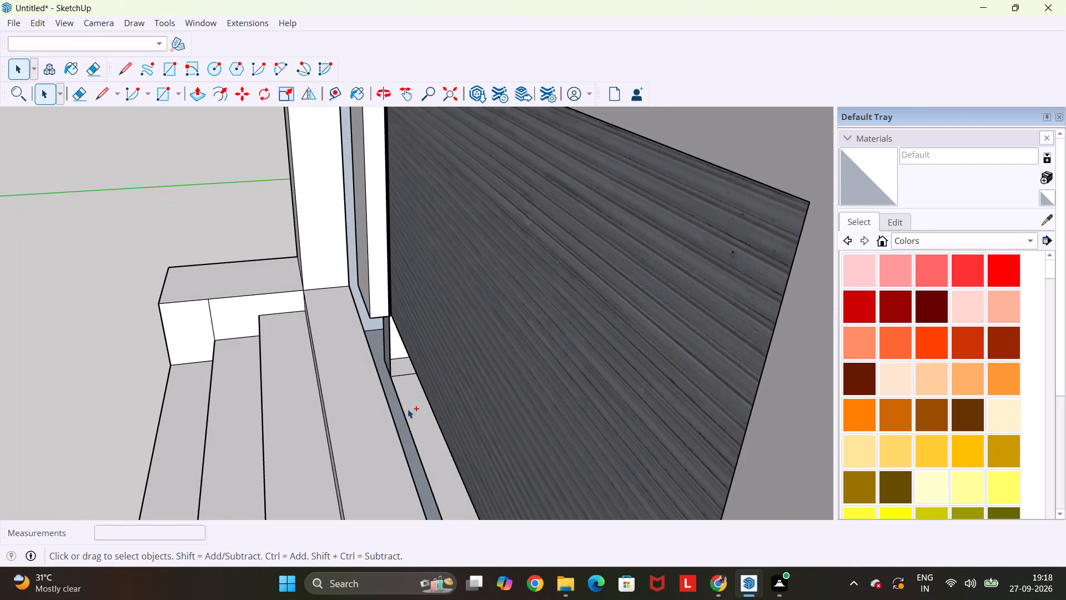
pyautogui.hotkey('ctrl', 'z')
pyautogui.hotkey('ctrl', 'z')
pyautogui.hotkey('ctrl', 'z')
pyautogui.hotkey('ctrl', 'z')
pyautogui.hotkey('ctrl', 'z')
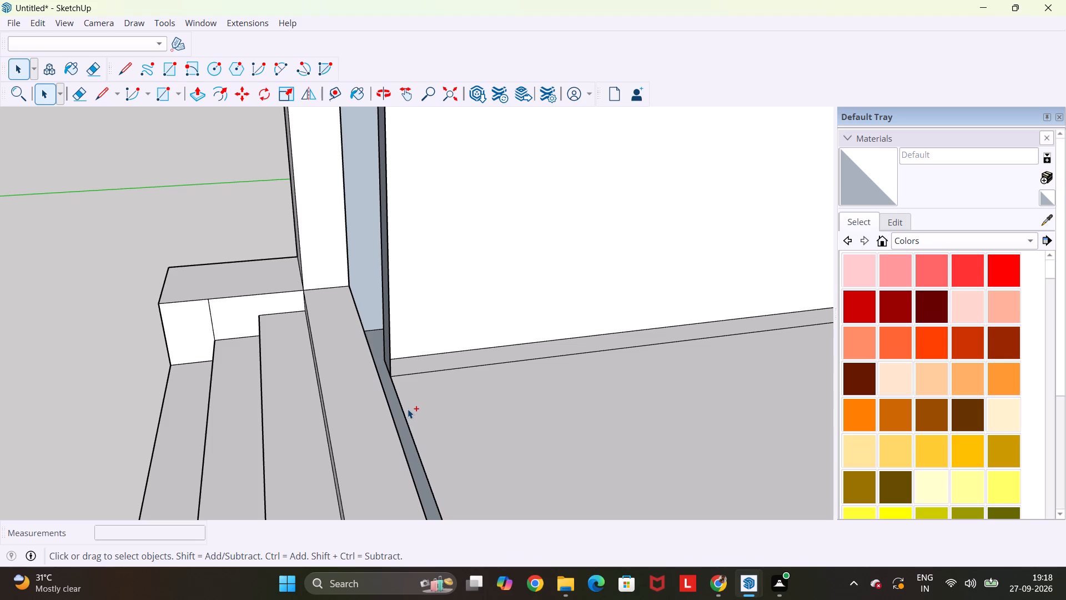
# Examine the empty left bay's side jamb, floor edge and the narrow strip along the inner wall.
pyautogui.scroll(-1, 408, 430)
pyautogui.moveTo(408, 430); pyautogui.dragTo(587, 477, button='middle')
pyautogui.scroll(-1, 474, 425)
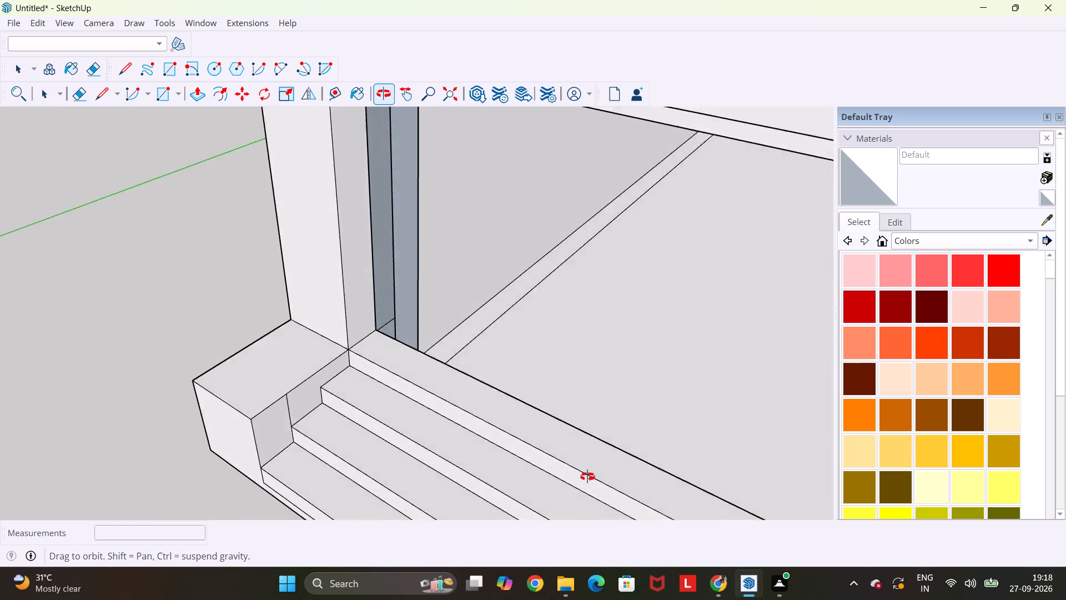
pyautogui.moveTo(587, 477); pyautogui.dragTo(587, 406, button='middle')
pyautogui.scroll(-5, 587, 396)
pyautogui.scroll(-1, 592, 339)
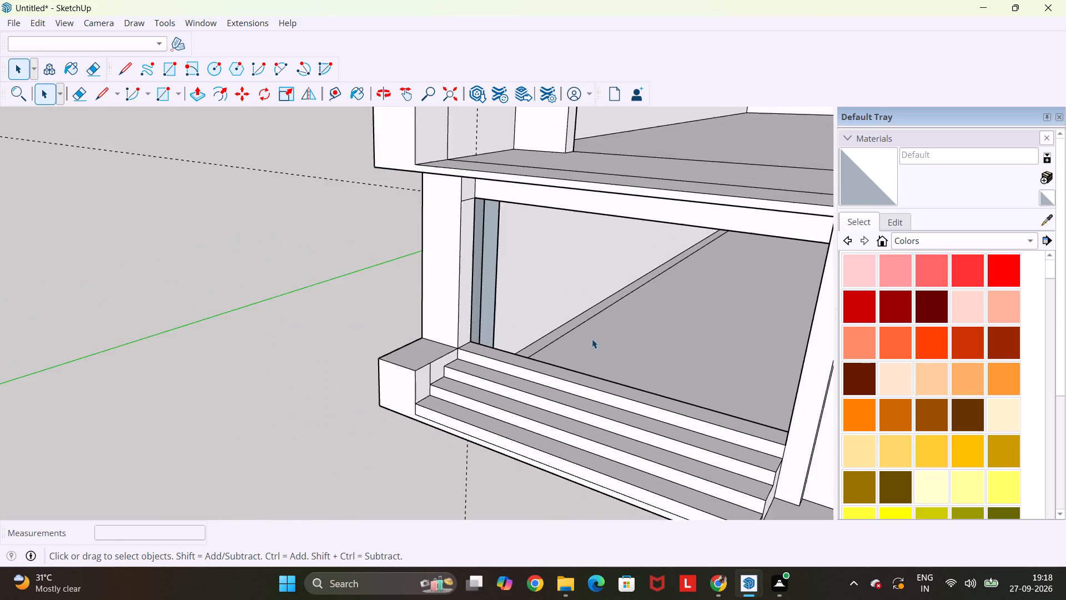
pyautogui.scroll(-2, 592, 339)
pyautogui.moveTo(597, 343); pyautogui.dragTo(722, 344, button='middle')
pyautogui.scroll(5, 723, 353)
pyautogui.scroll(5, 686, 311)
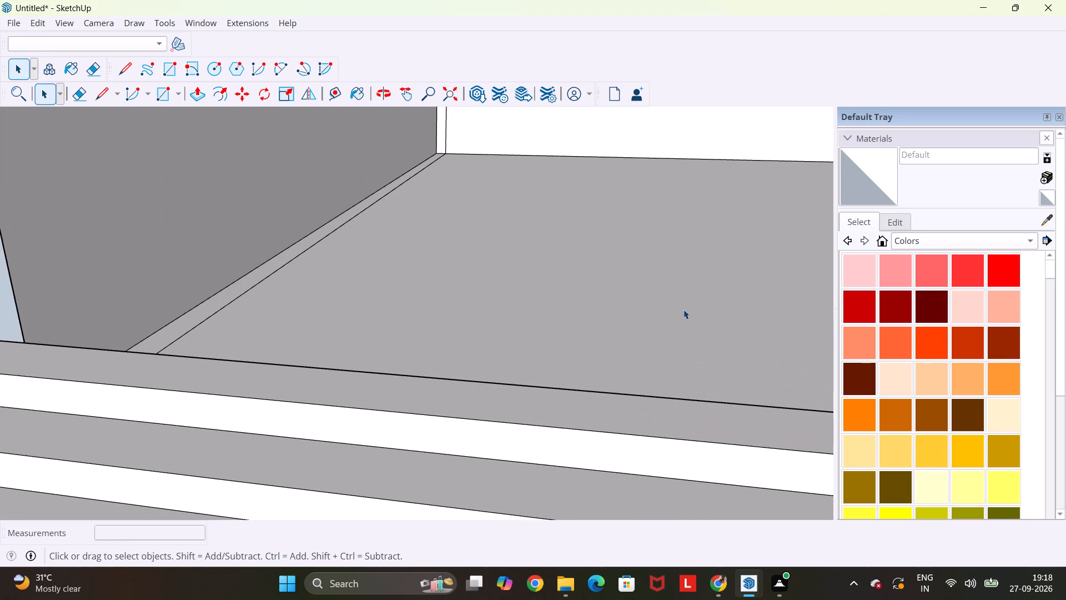
pyautogui.scroll(-4, 653, 308)
pyautogui.moveTo(656, 294); pyautogui.dragTo(433, 348, button='middle')
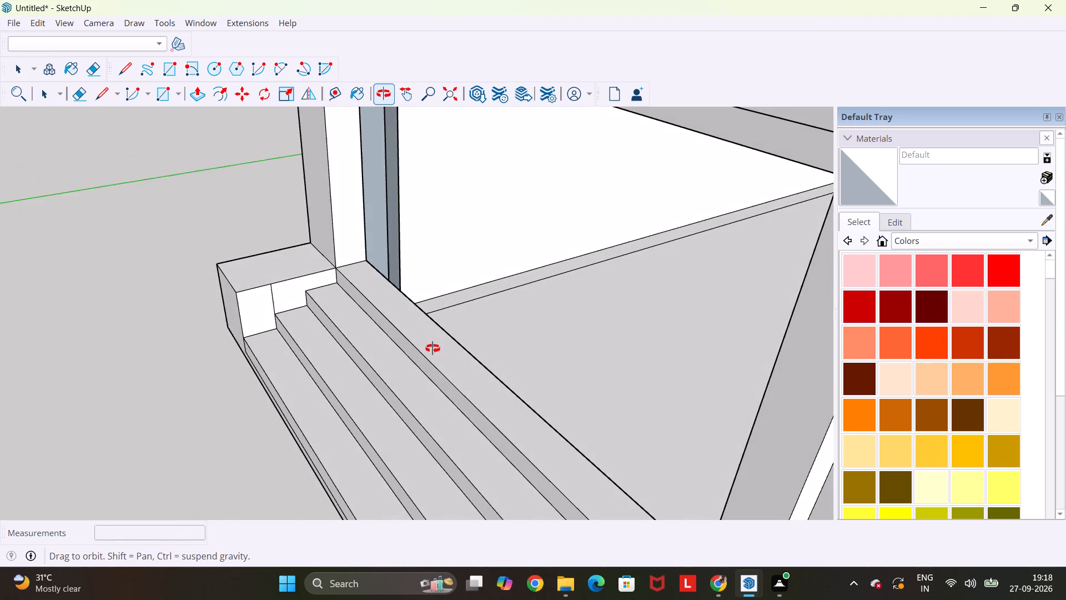
pyautogui.moveTo(433, 348); pyautogui.dragTo(438, 347, button='middle')
pyautogui.scroll(3, 496, 313)
pyautogui.scroll(3, 578, 298)
pyautogui.moveTo(626, 286); pyautogui.dragTo(571, 279, button='middle')
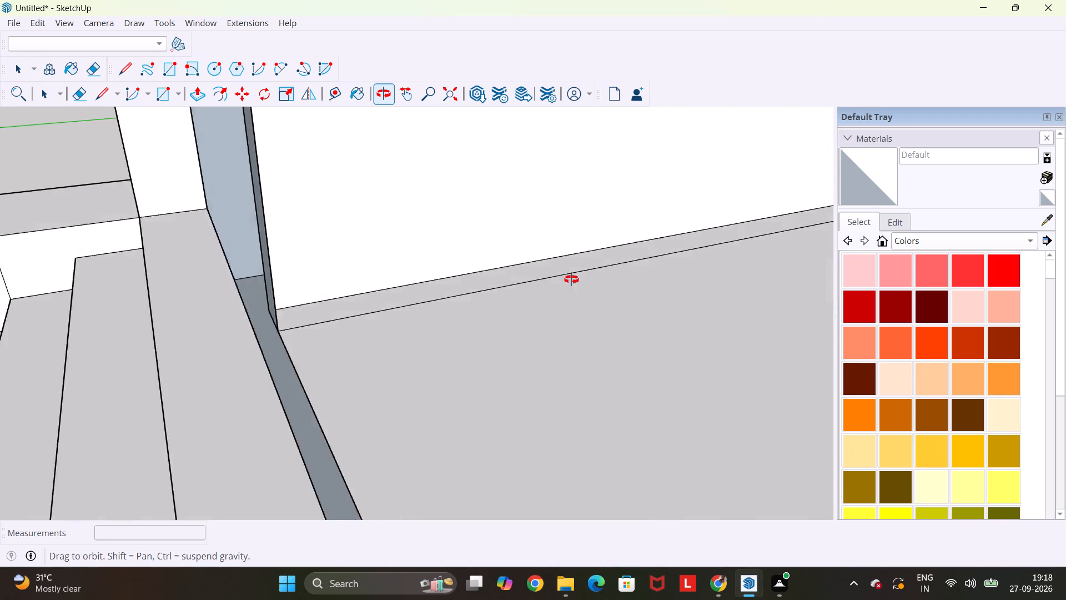
pyautogui.moveTo(571, 279); pyautogui.dragTo(534, 289, button='middle')
# Undo the three previous edits to the ground-floor bay openings.
pyautogui.hotkey('ctrl', 'z')
pyautogui.hotkey('ctrl', 'z')
pyautogui.hotkey('ctrl', 'z')
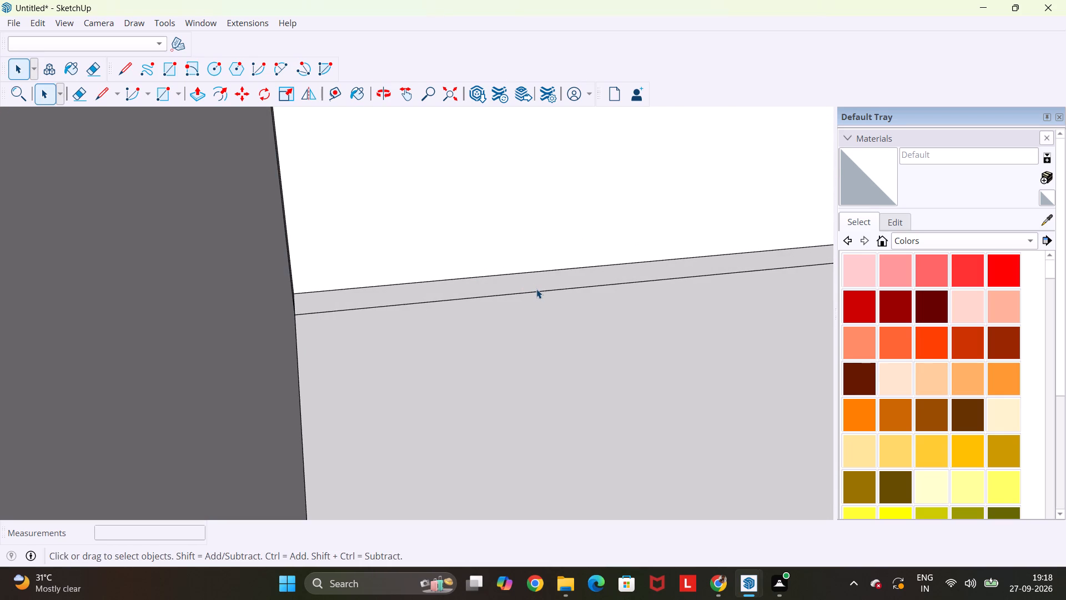
# Delete the face covering the left ground-floor bay to open it.
pyautogui.scroll(-14, 536, 289)
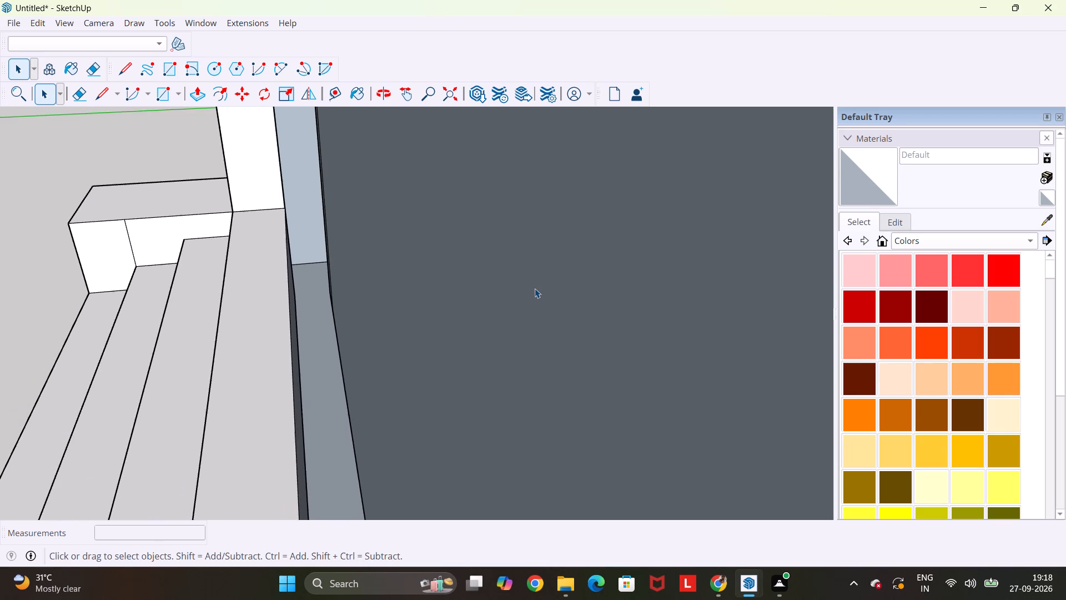
pyautogui.scroll(-4, 535, 288)
pyautogui.scroll(-9, 488, 297)
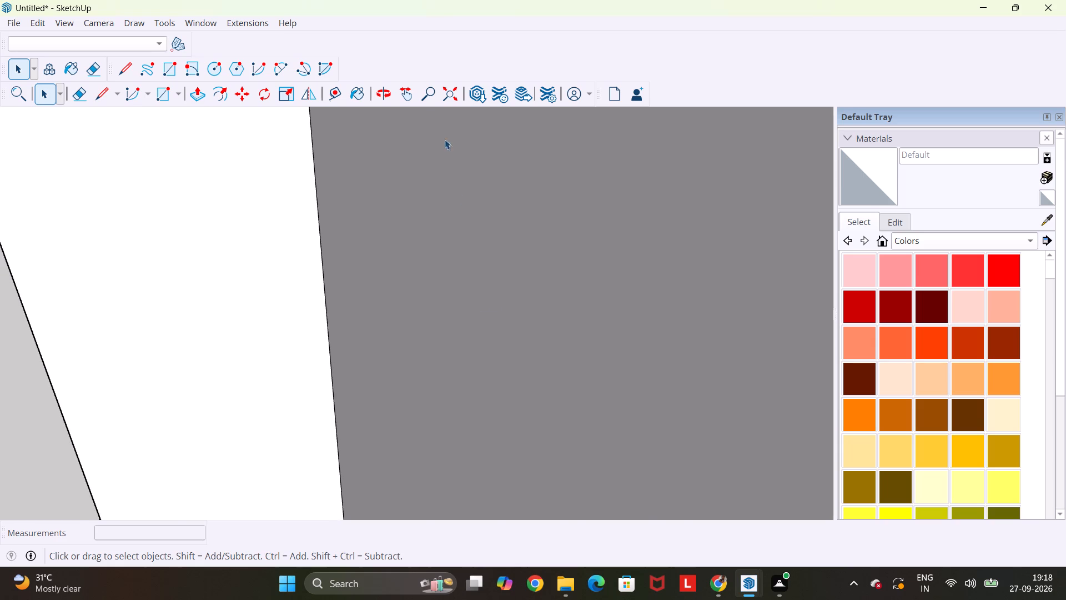
pyautogui.click(458, 93)
pyautogui.moveTo(262, 297); pyautogui.dragTo(646, 205, button='middle')
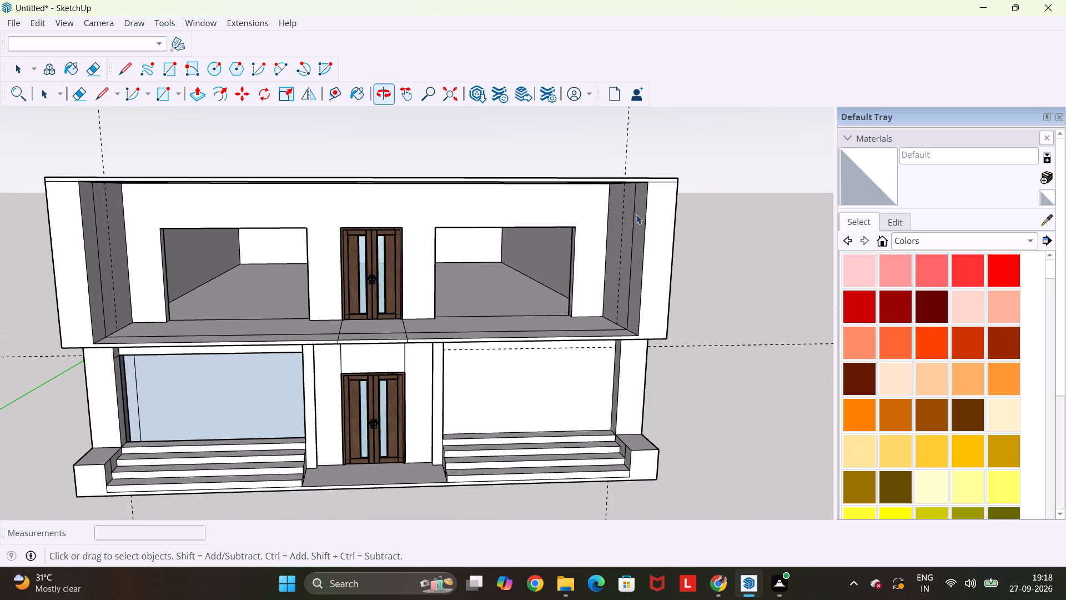
pyautogui.scroll(5, 225, 425)
pyautogui.click(224, 401)
pyautogui.press('Delete')
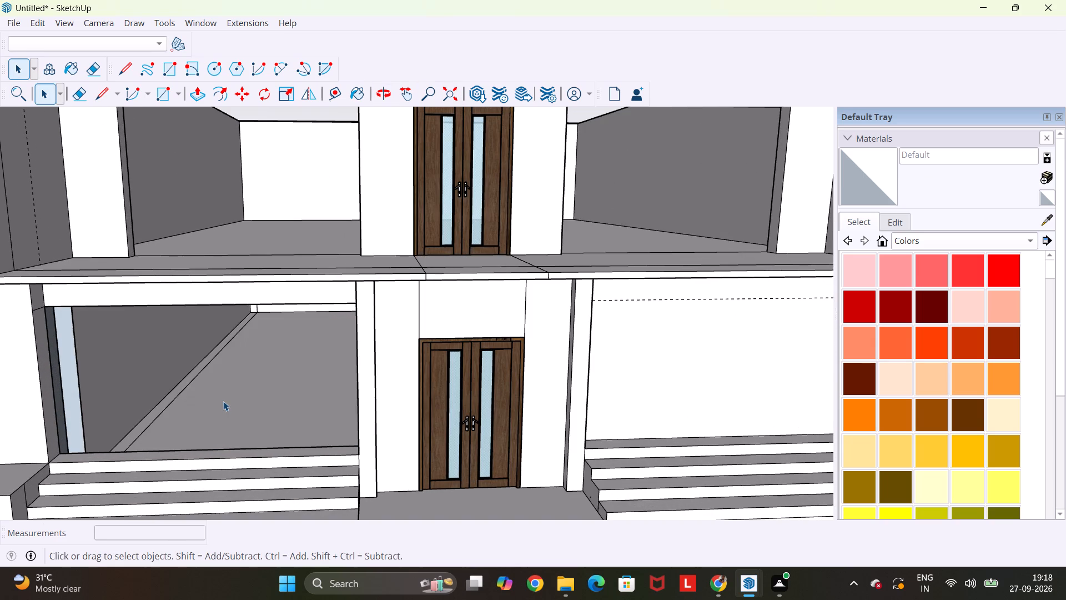
# Examine the reopened left bay's inner wall and floor strip, and view the whole building from its side.
pyautogui.scroll(-1, 224, 397)
pyautogui.moveTo(224, 397); pyautogui.dragTo(85, 461, button='middle')
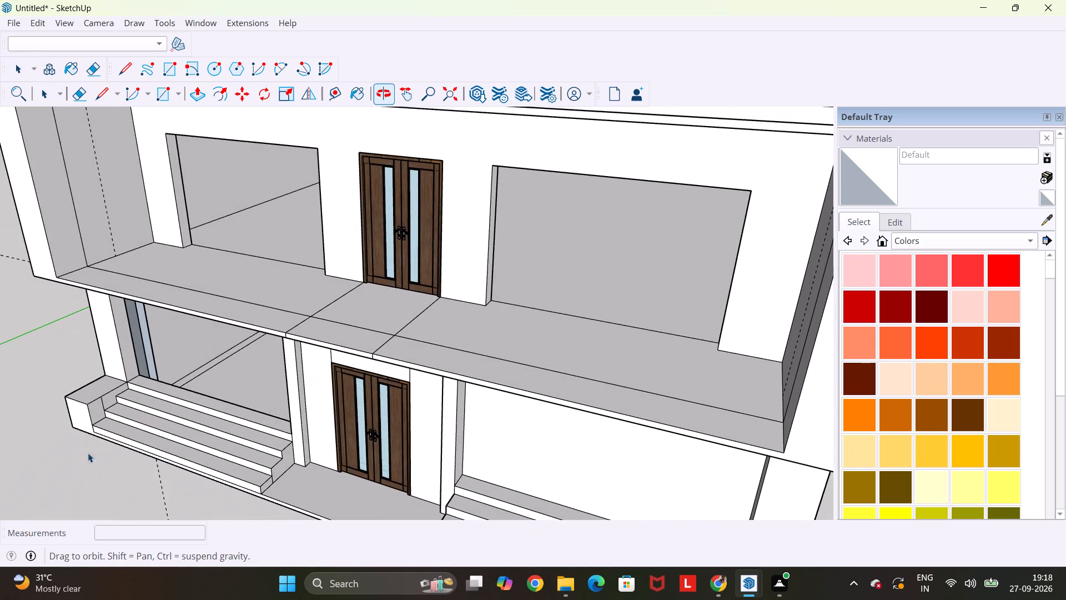
pyautogui.scroll(10, 228, 375)
pyautogui.moveTo(258, 375); pyautogui.dragTo(147, 411, button='middle')
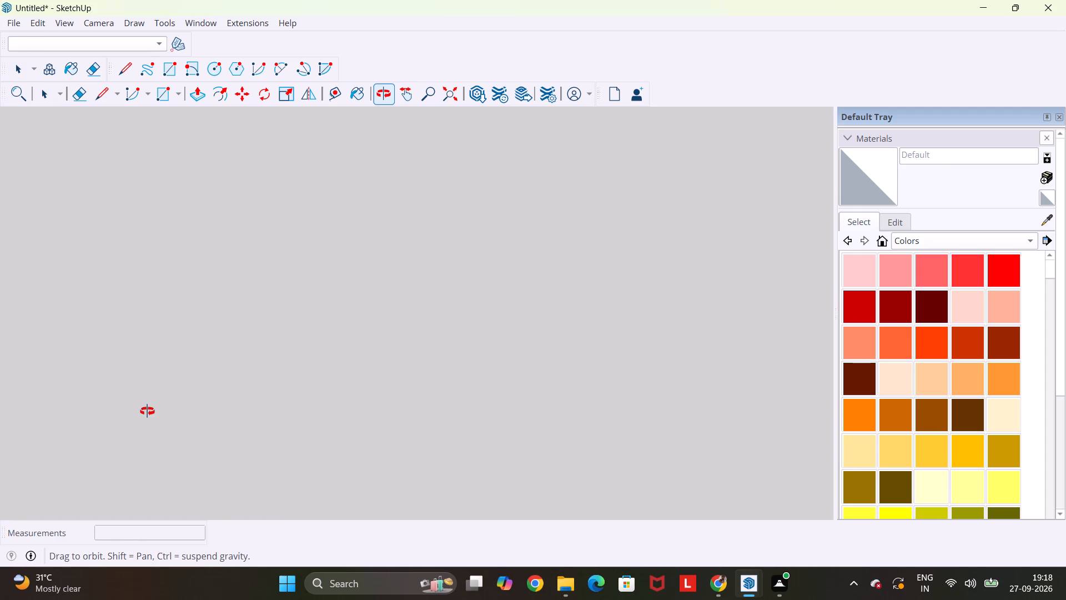
pyautogui.moveTo(147, 411); pyautogui.dragTo(196, 399, button='middle')
pyautogui.scroll(6, 196, 399)
pyautogui.moveTo(224, 384); pyautogui.dragTo(144, 378, button='middle')
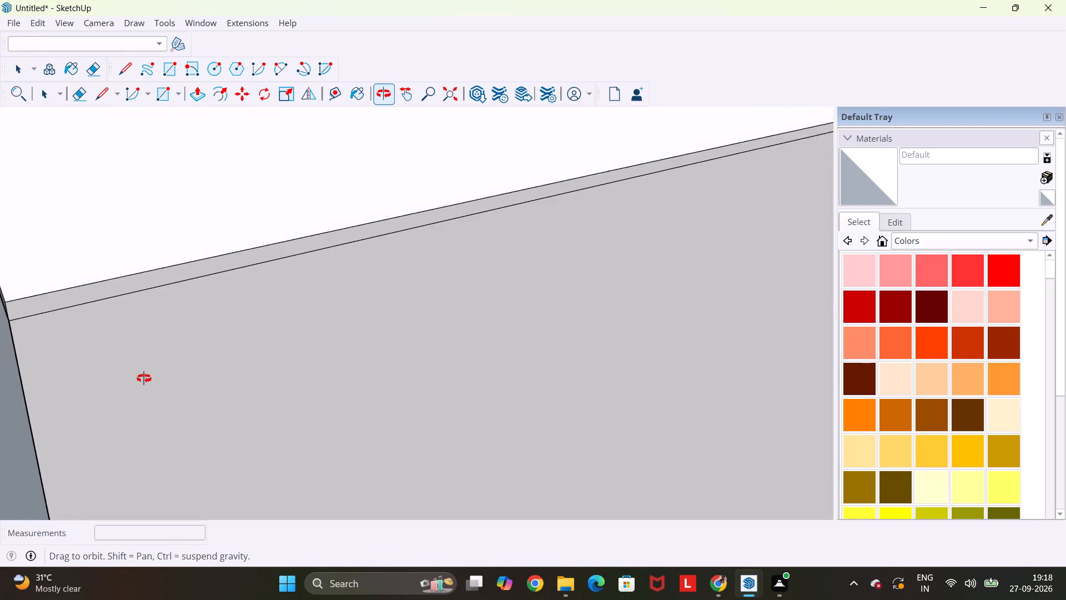
pyautogui.moveTo(144, 378); pyautogui.dragTo(116, 378, button='middle')
pyautogui.scroll(-2, 105, 378)
pyautogui.scroll(-17, 44, 366)
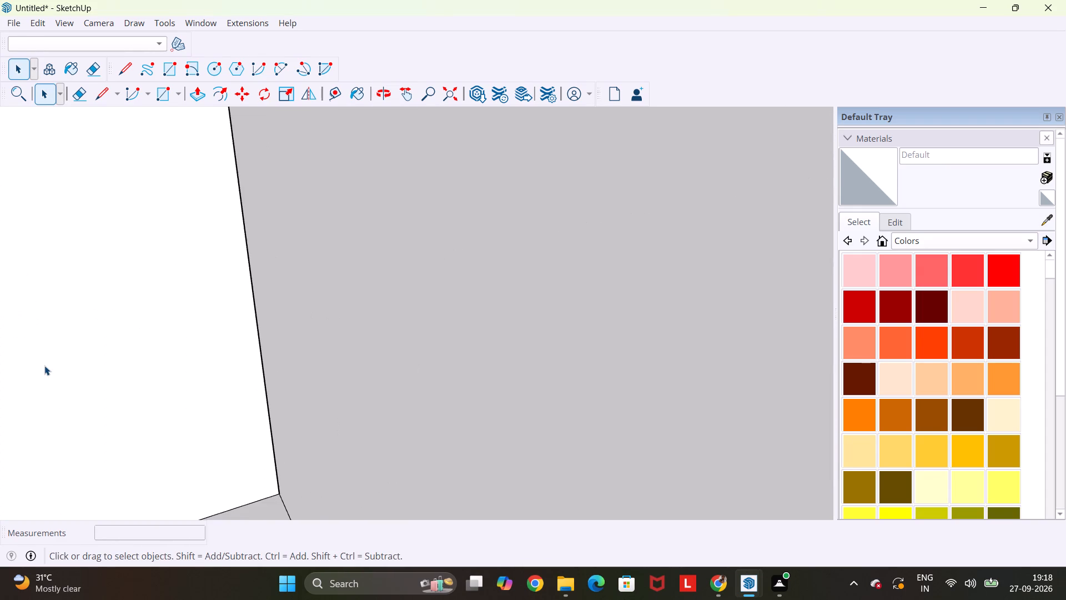
pyautogui.click(452, 91)
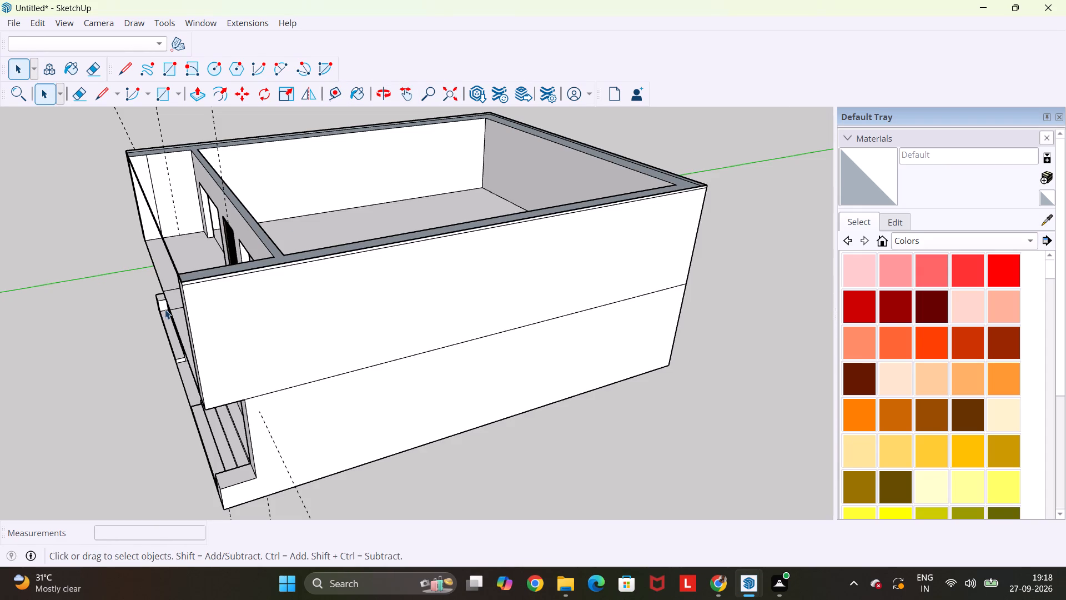
# Examine the building's front facade from several angles, focusing on the reopened left ground-floor bay, its interior and the entrance steps.
pyautogui.moveTo(160, 351); pyautogui.dragTo(169, 351, button='middle')
pyautogui.scroll(-1, 169, 351)
pyautogui.keyDown('ctrl'); pyautogui.moveTo(169, 351); pyautogui.dragTo(522, 321, button='middle'); pyautogui.keyUp('ctrl')
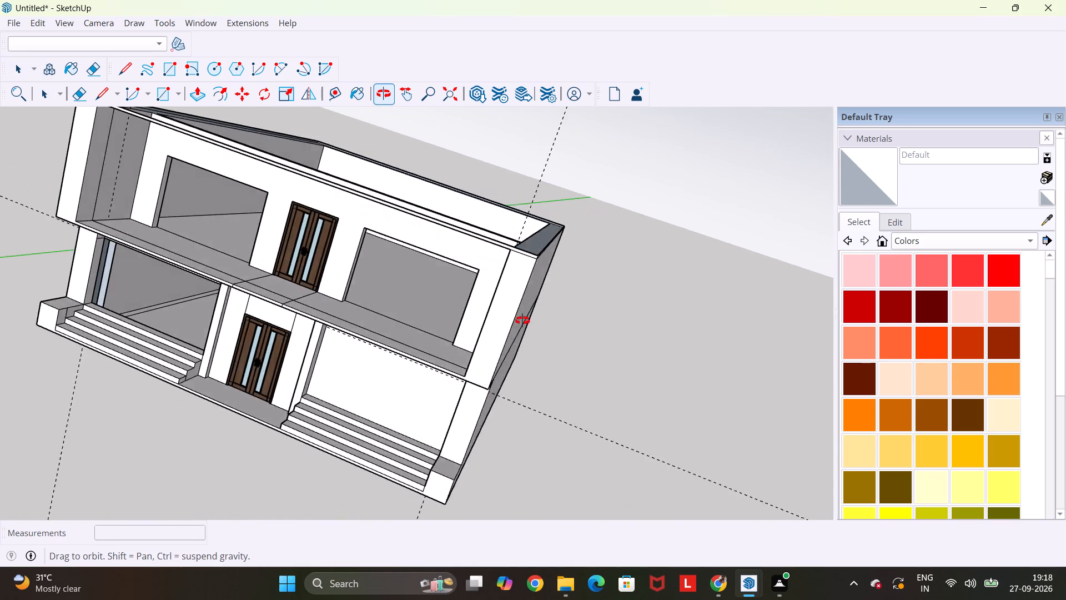
pyautogui.keyDown('ctrl'); pyautogui.moveTo(522, 321); pyautogui.dragTo(550, 334, button='middle'); pyautogui.keyUp('ctrl')
pyautogui.keyDown('shift'); pyautogui.scroll(4, 240, 377); pyautogui.keyUp('shift')
pyautogui.keyDown('shift'); pyautogui.scroll(1, 135, 413); pyautogui.keyUp('shift')
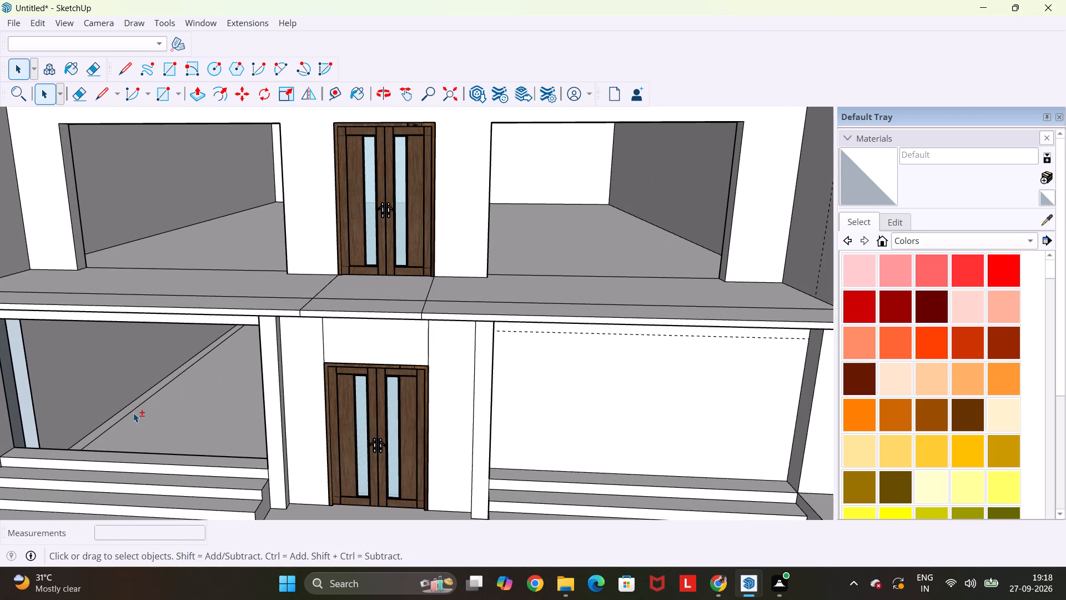
pyautogui.keyDown('ctrl'); pyautogui.moveTo(133, 413); pyautogui.dragTo(169, 220, button='middle'); pyautogui.keyUp('ctrl')
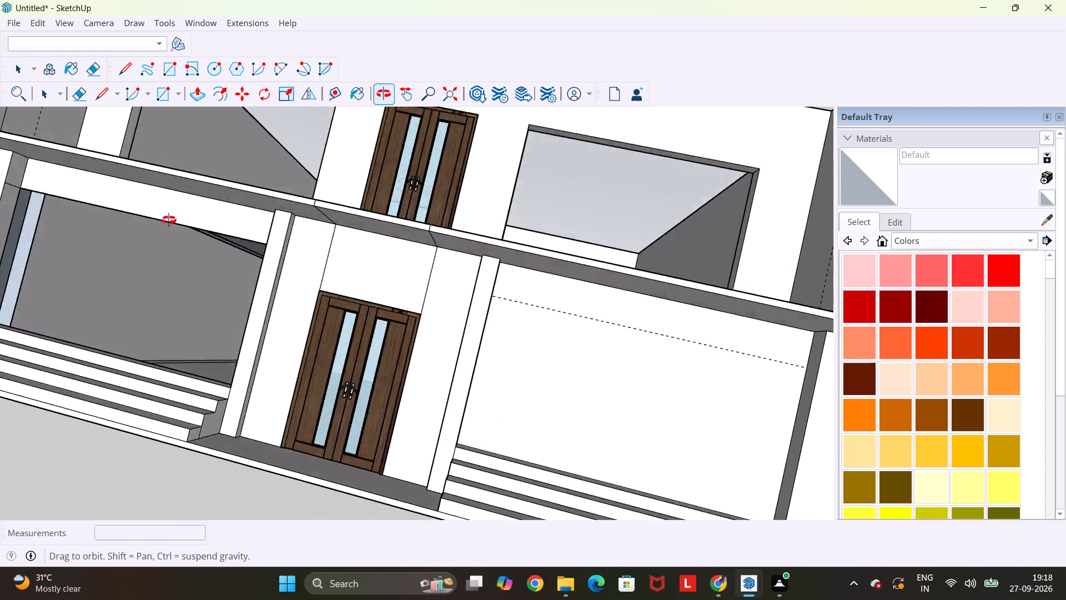
pyautogui.keyDown('ctrl'); pyautogui.moveTo(169, 220); pyautogui.dragTo(223, 385, button='middle'); pyautogui.keyUp('ctrl')
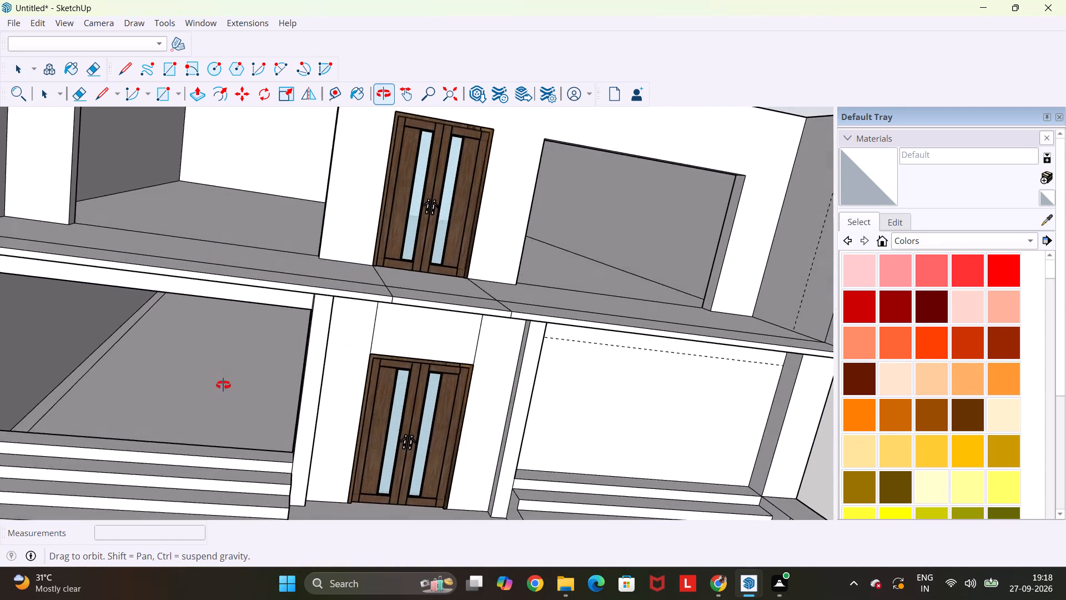
pyautogui.keyDown('ctrl'); pyautogui.moveTo(223, 385); pyautogui.dragTo(227, 388, button='middle'); pyautogui.keyUp('ctrl')
pyautogui.scroll(2, 227, 388)
pyautogui.keyDown('shift'); pyautogui.moveTo(227, 388); pyautogui.dragTo(313, 322, button='middle'); pyautogui.keyUp('shift')
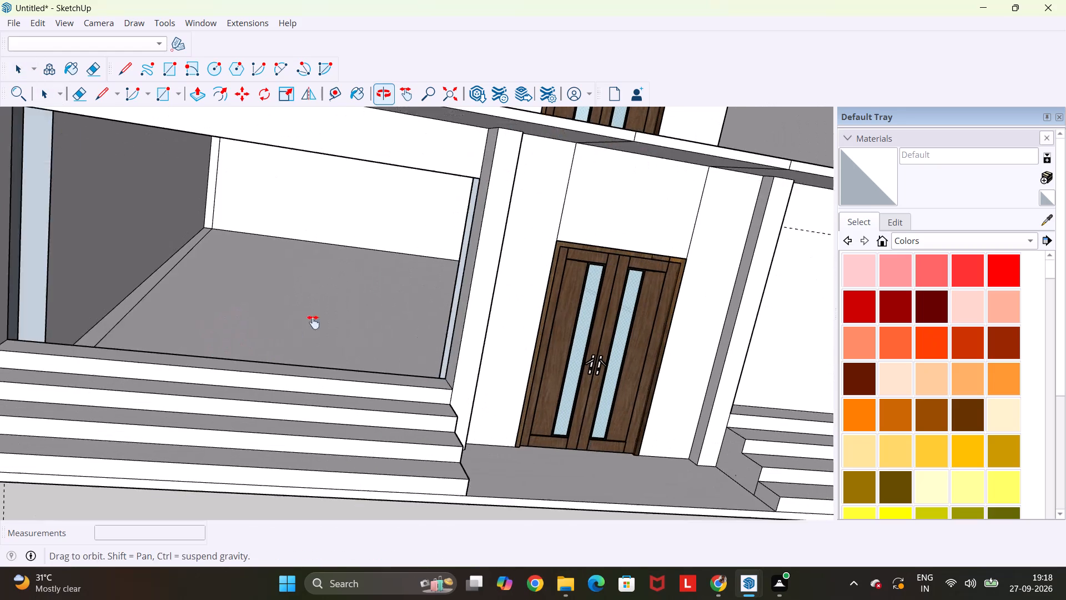
pyautogui.keyDown('shift'); pyautogui.moveTo(313, 322); pyautogui.dragTo(319, 318, button='middle'); pyautogui.keyUp('shift')
pyautogui.keyDown('ctrl'); pyautogui.scroll(-1, 413, 314); pyautogui.keyUp('ctrl')
pyautogui.keyDown('ctrl'); pyautogui.moveTo(413, 314); pyautogui.dragTo(256, 366, button='middle'); pyautogui.keyUp('ctrl')
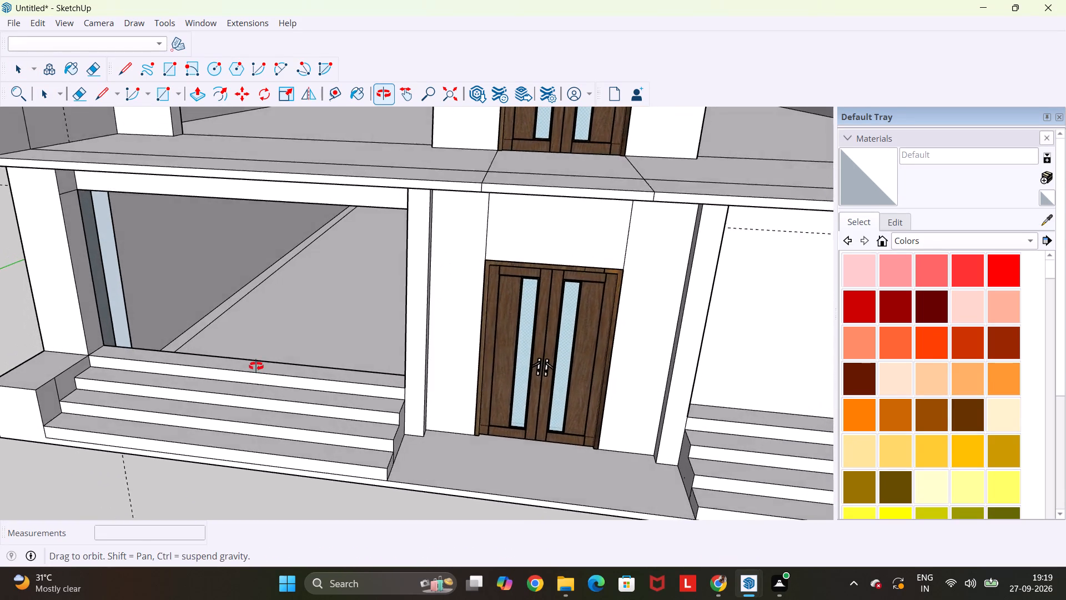
pyautogui.keyDown('ctrl'); pyautogui.moveTo(256, 366); pyautogui.dragTo(247, 379, button='middle'); pyautogui.keyUp('ctrl')
pyautogui.scroll(-1, 272, 391)
pyautogui.scroll(-13, 534, 394)
pyautogui.moveTo(612, 389); pyautogui.dragTo(692, 362, button='middle')
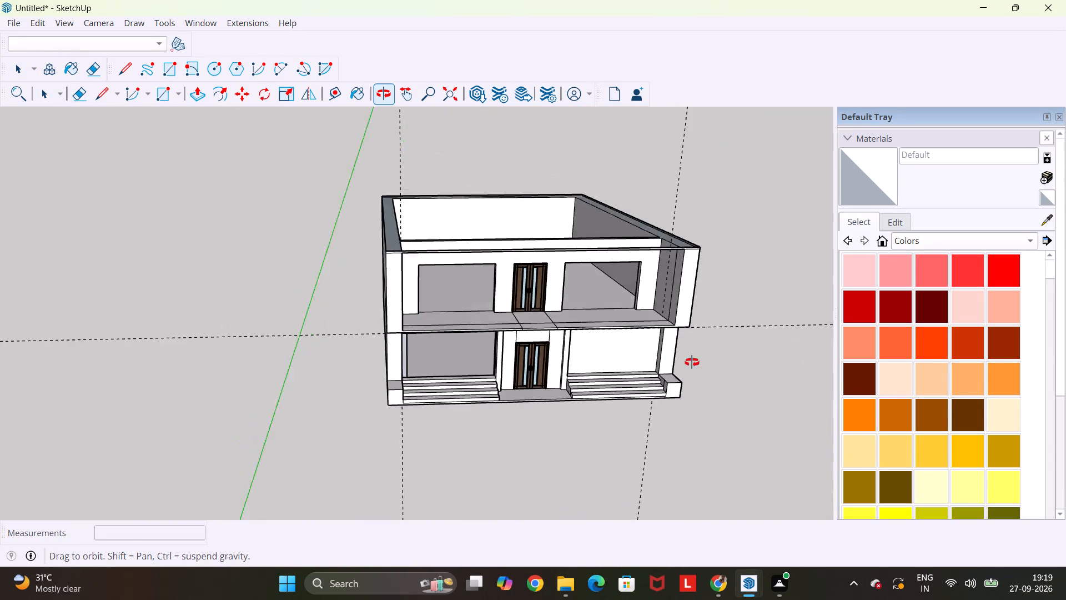
pyautogui.moveTo(692, 362); pyautogui.dragTo(647, 331, button='middle')
pyautogui.scroll(5, 647, 331)
pyautogui.scroll(1, 295, 377)
pyautogui.moveTo(266, 384); pyautogui.dragTo(332, 362, button='middle')
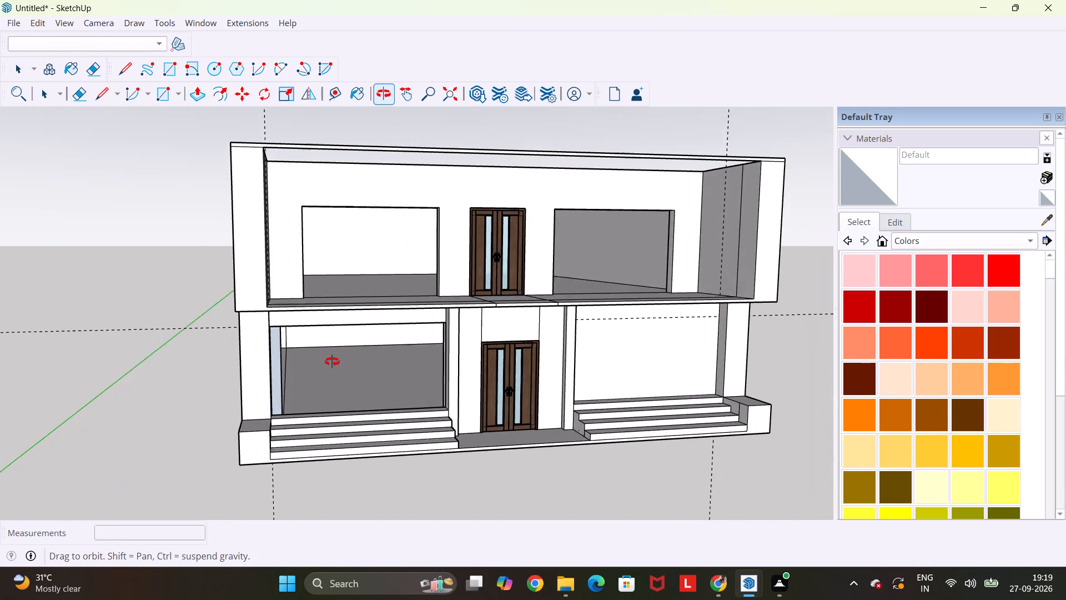
pyautogui.moveTo(332, 362); pyautogui.dragTo(297, 352, button='middle')
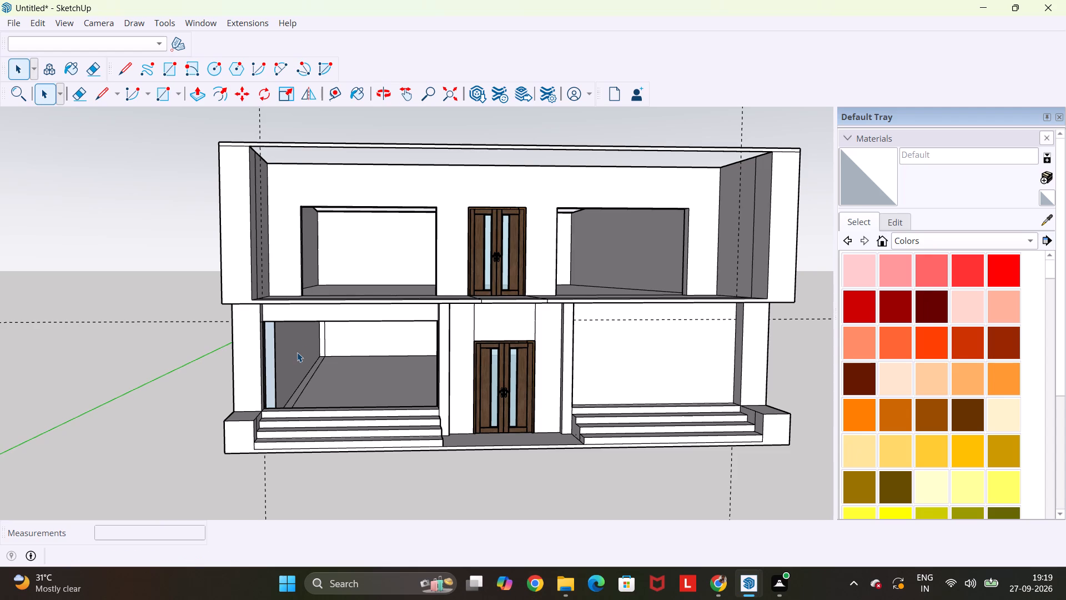
# Switch to the SketchUp window with the downloaded Roller Shutter Door model and view it.
pyautogui.click(750, 579)
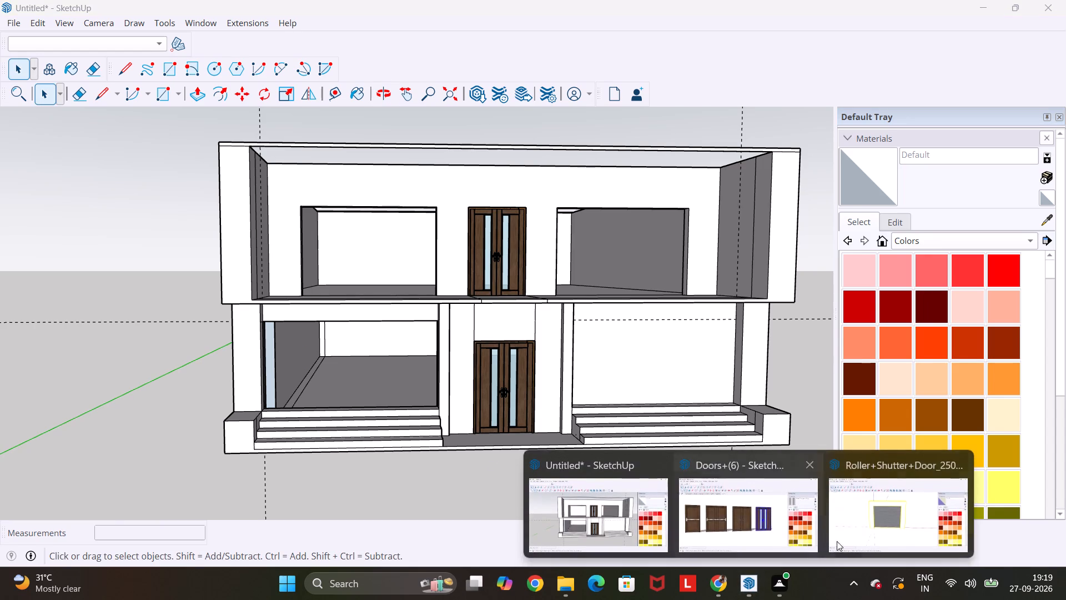
pyautogui.click(918, 509)
pyautogui.scroll(-4, 638, 373)
# Switch to Chrome and download the wide grey roller shutter with a yellow top housing (209 KB) from the 3D Warehouse shutter results.
pyautogui.click(731, 585)
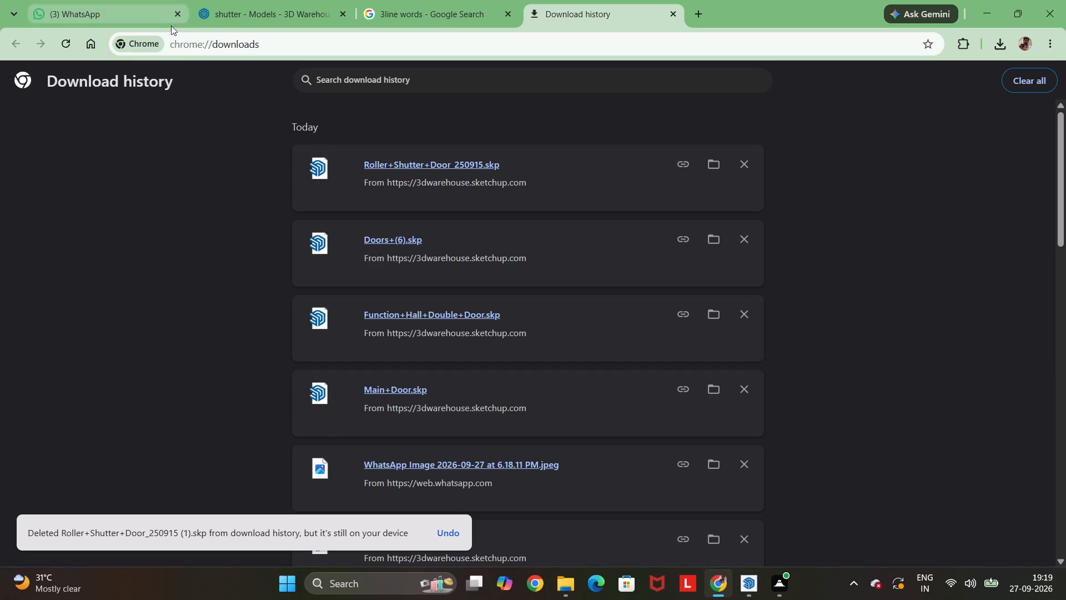
pyautogui.click(305, 8)
pyautogui.scroll(-1, 484, 289)
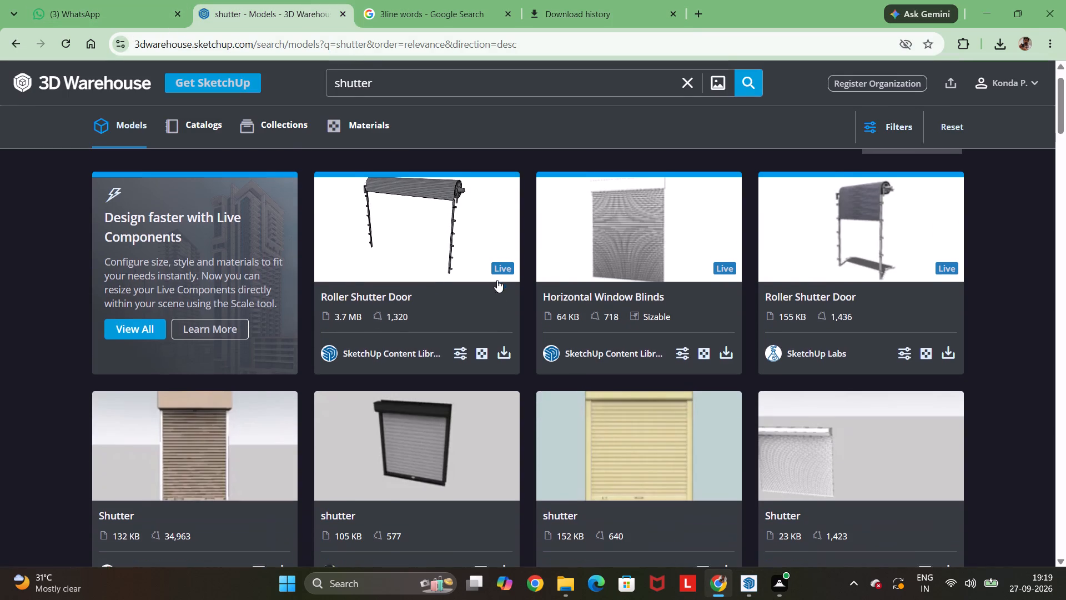
pyautogui.scroll(-2, 520, 300)
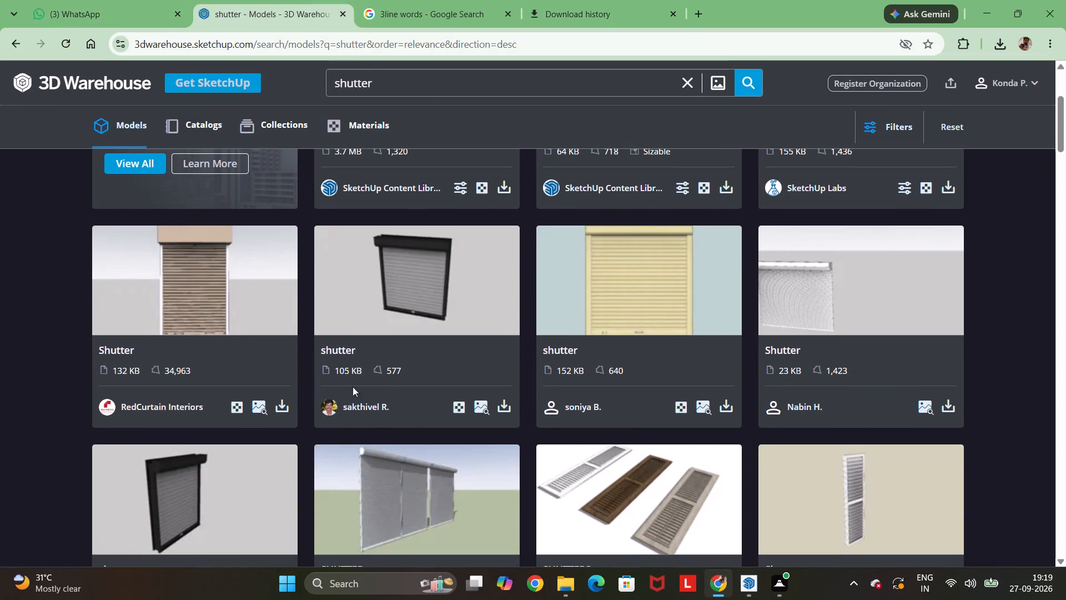
pyautogui.scroll(-5, 497, 355)
pyautogui.scroll(-5, 568, 336)
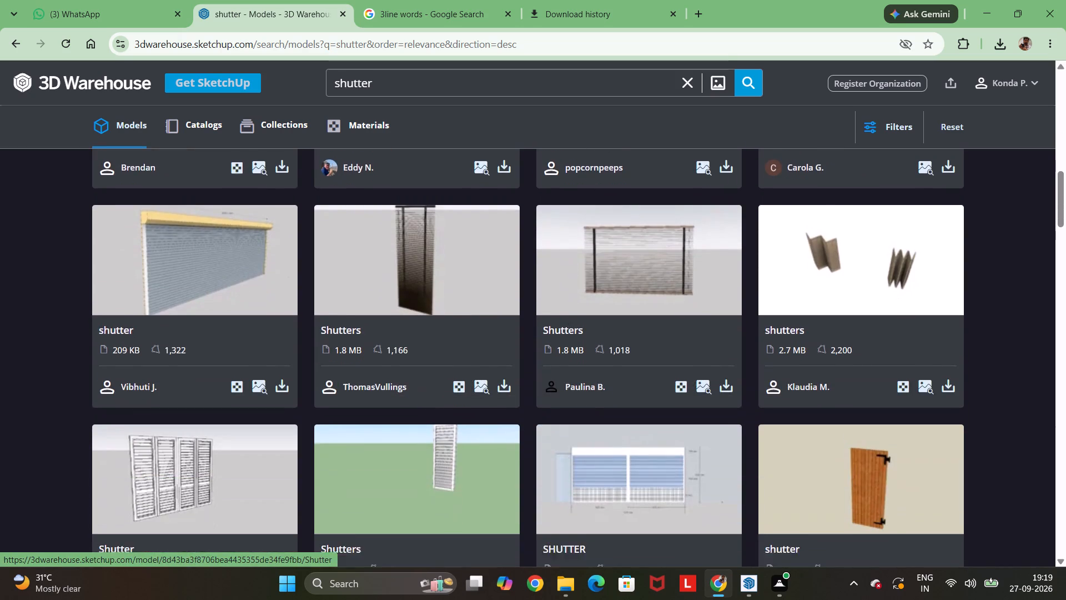
pyautogui.scroll(-2, 565, 333)
pyautogui.scroll(4, 560, 332)
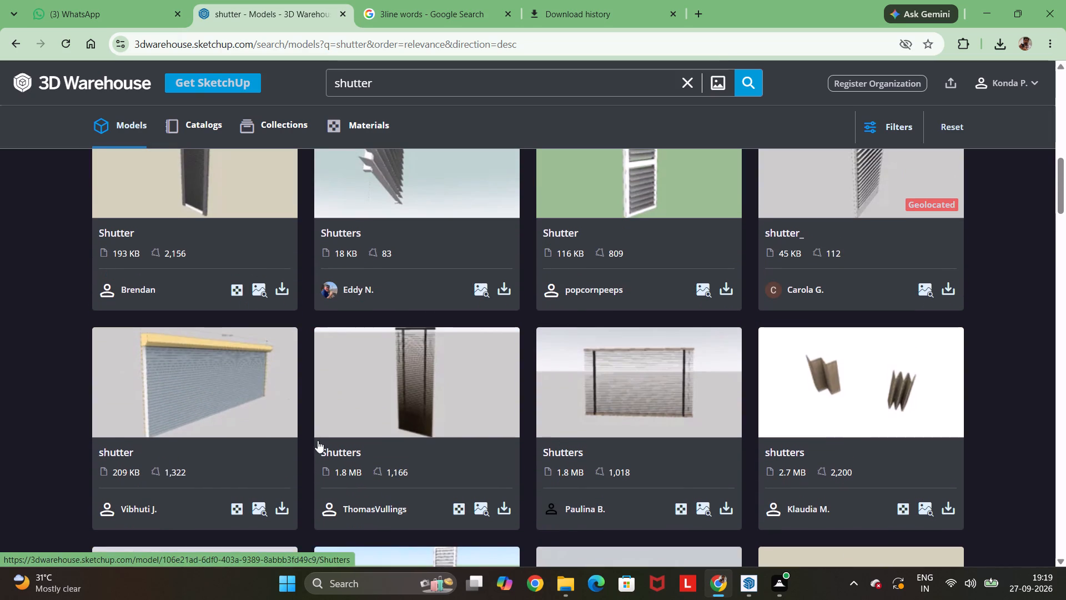
pyautogui.click(280, 507)
pyautogui.click(323, 399)
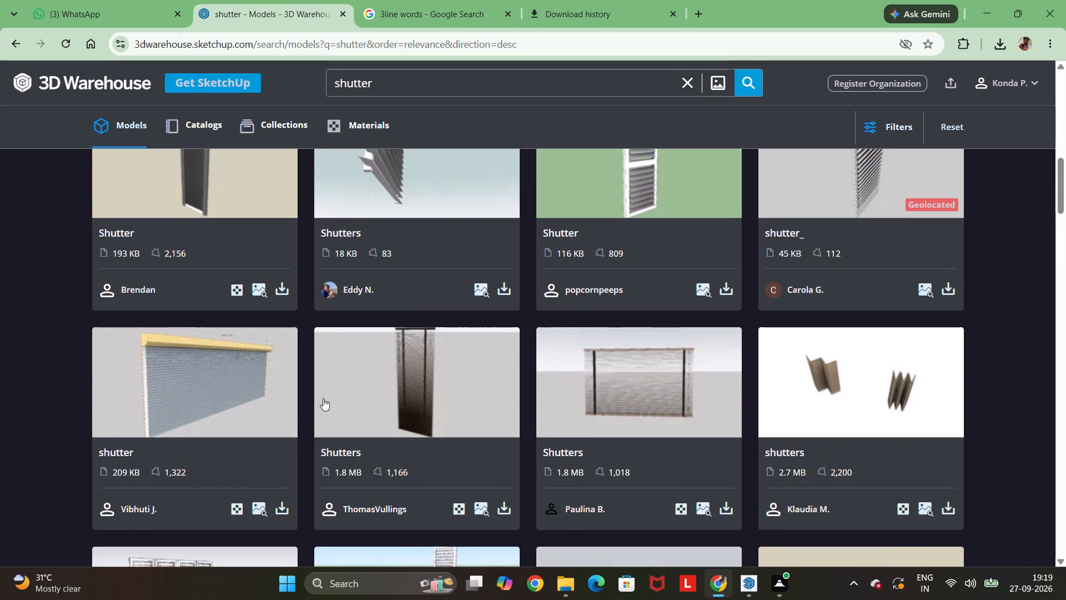
# Browse further down the 3D Warehouse shutter results for other suitable shutter models.
pyautogui.scroll(-6, 323, 398)
pyautogui.scroll(-5, 365, 372)
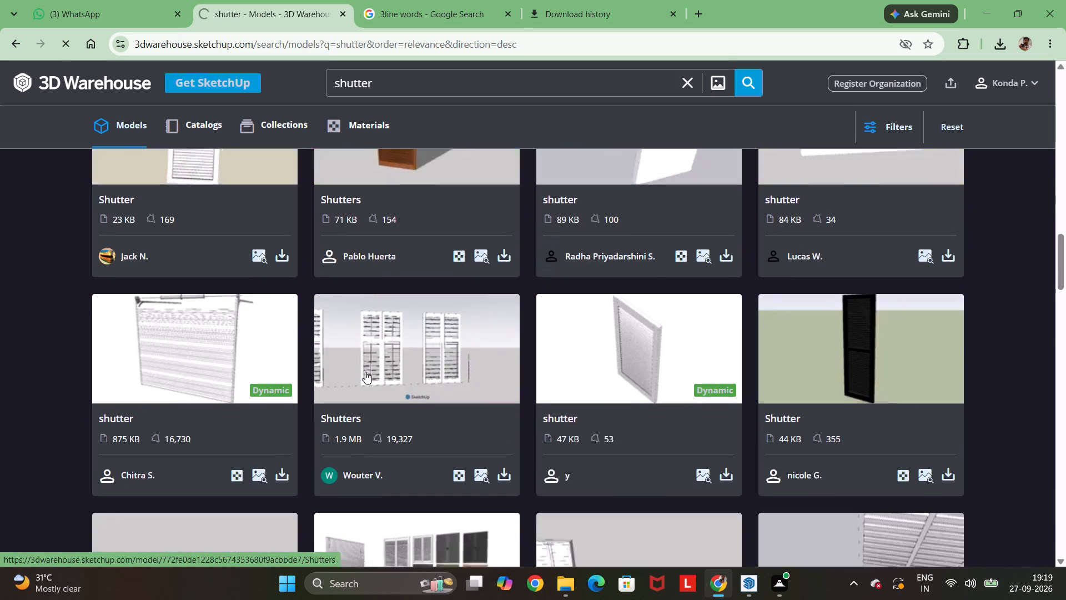
pyautogui.scroll(-9, 365, 372)
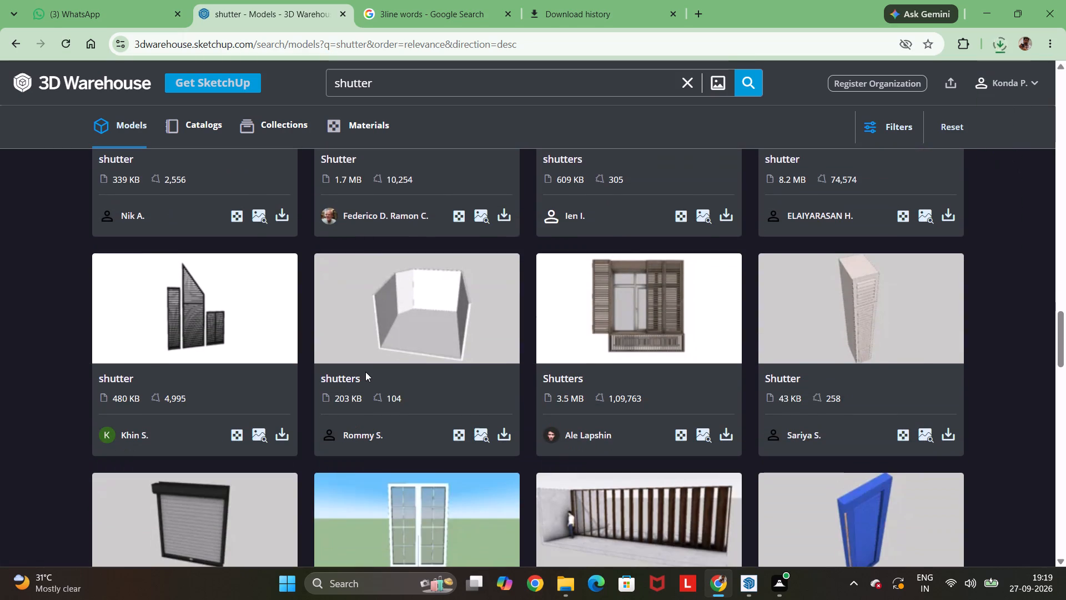
pyautogui.scroll(-11, 365, 372)
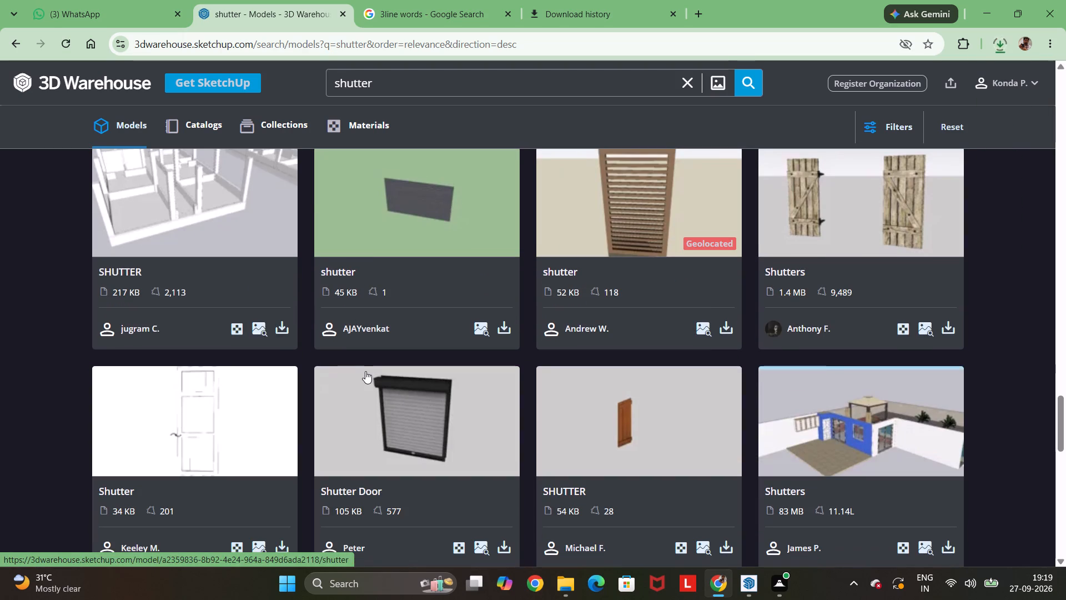
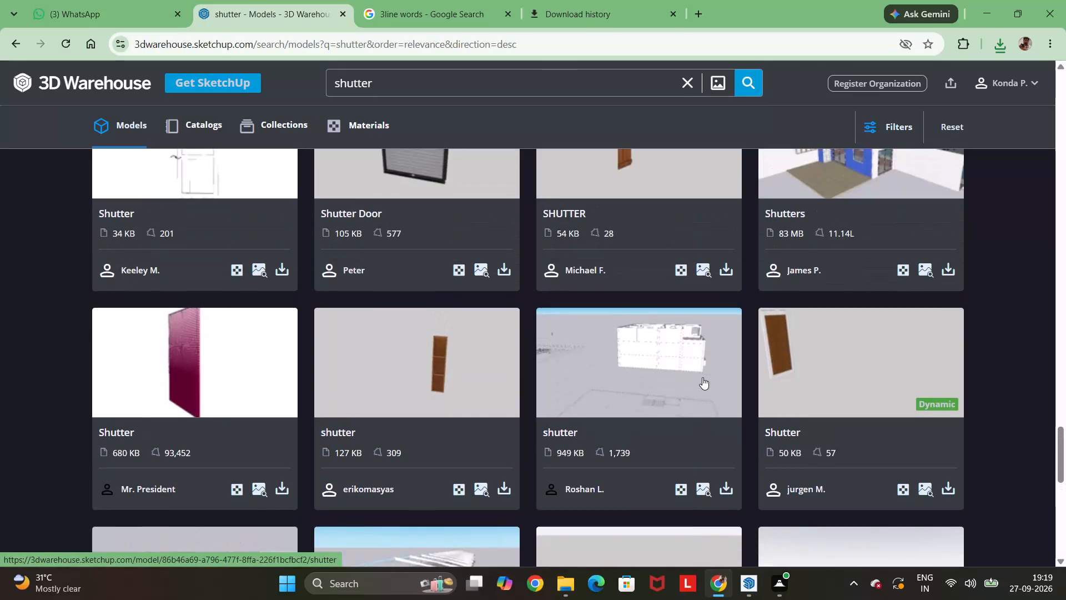
# Browse further down the 3D Warehouse shutter results and load more models.
pyautogui.scroll(-8, 702, 377)
pyautogui.click(579, 248)
pyautogui.scroll(4, 639, 268)
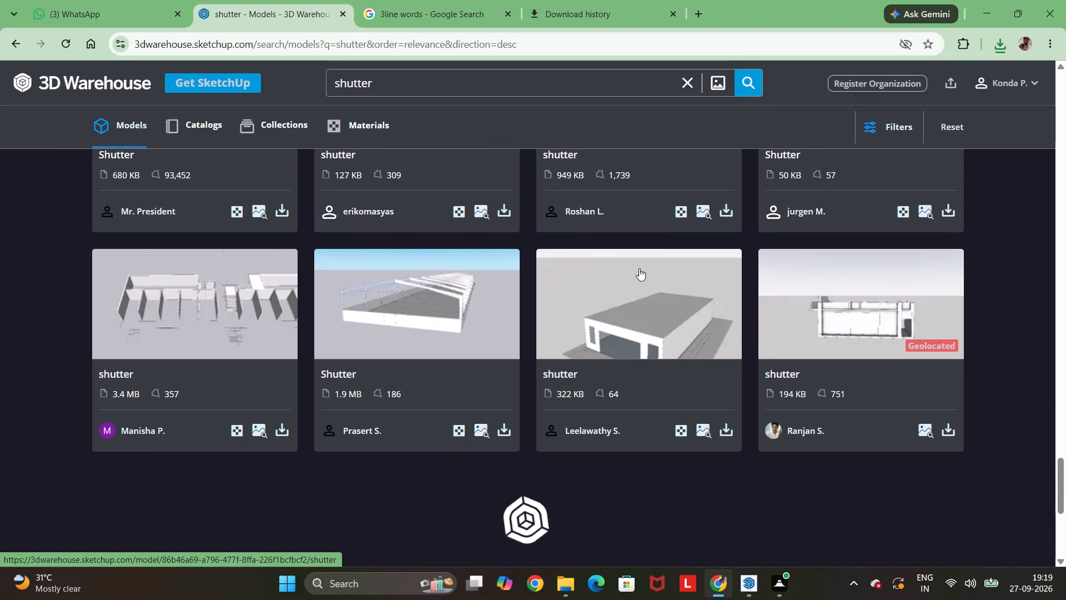
pyautogui.scroll(-3, 639, 268)
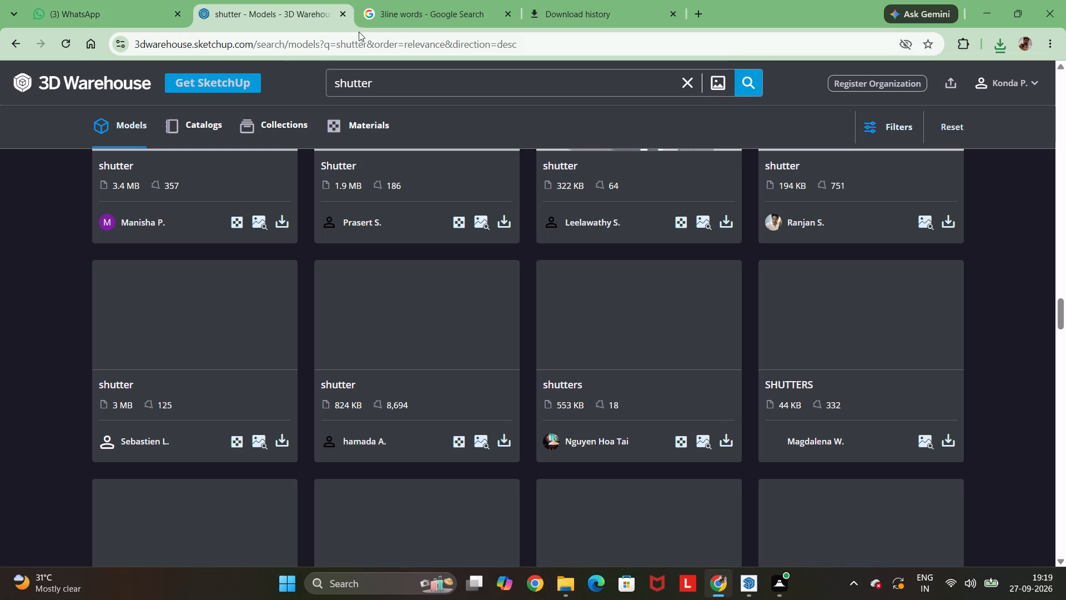
# Switch to the Downloads folder in File Explorer and look through the downloaded models.
pyautogui.click(567, 587)
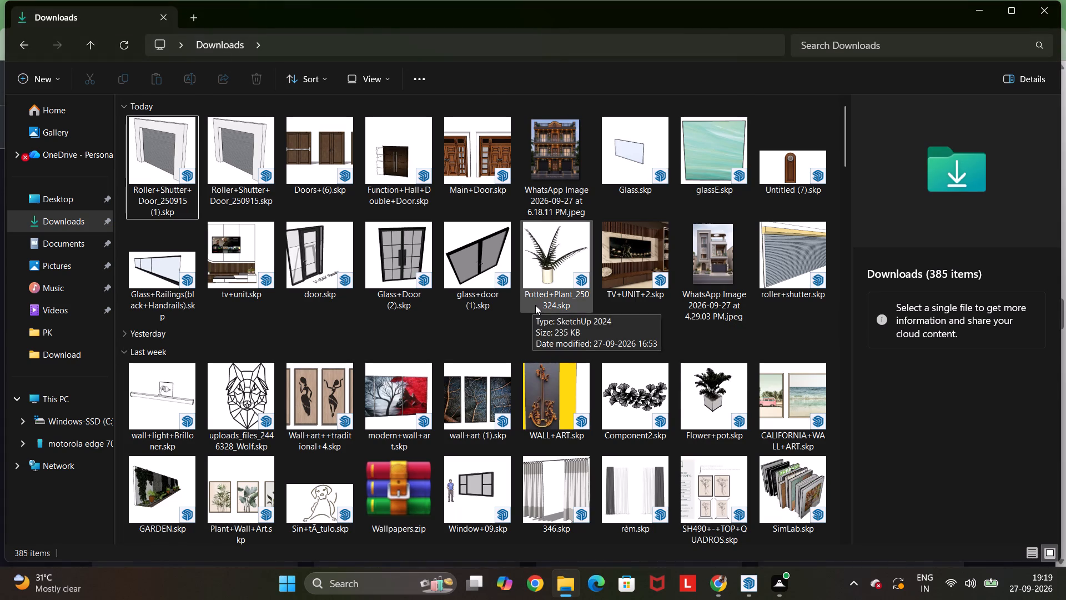
pyautogui.scroll(-2, 535, 305)
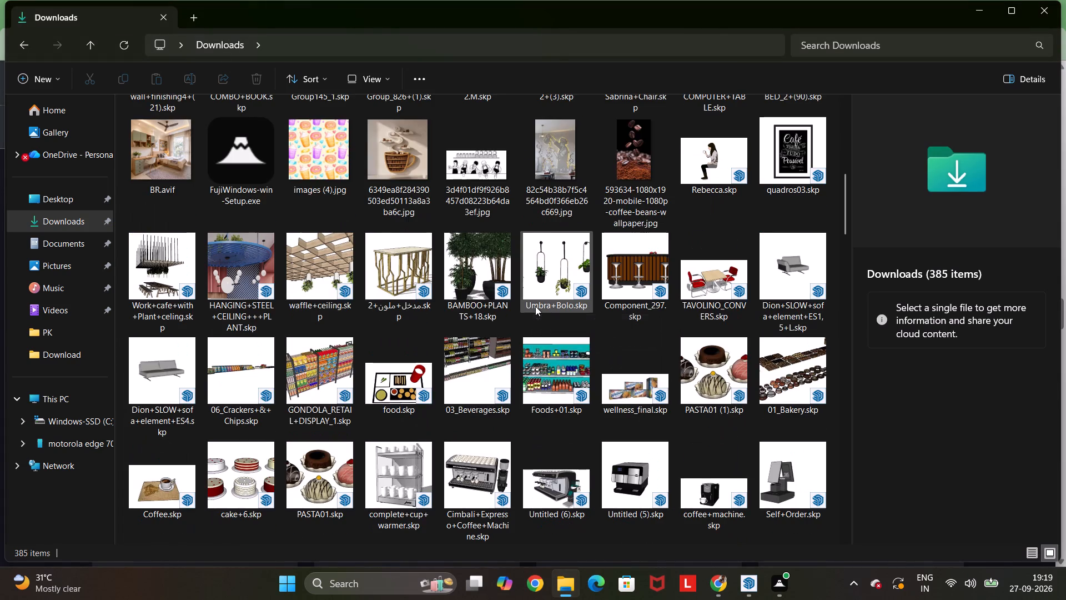
pyautogui.scroll(-1, 535, 306)
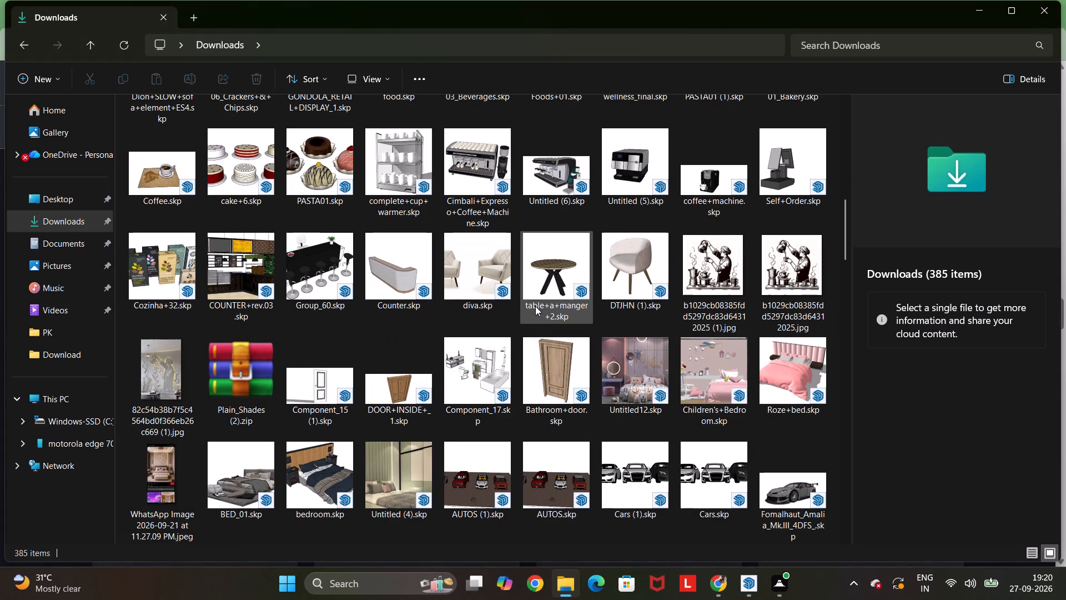
pyautogui.scroll(-1, 535, 306)
pyautogui.scroll(2, 535, 306)
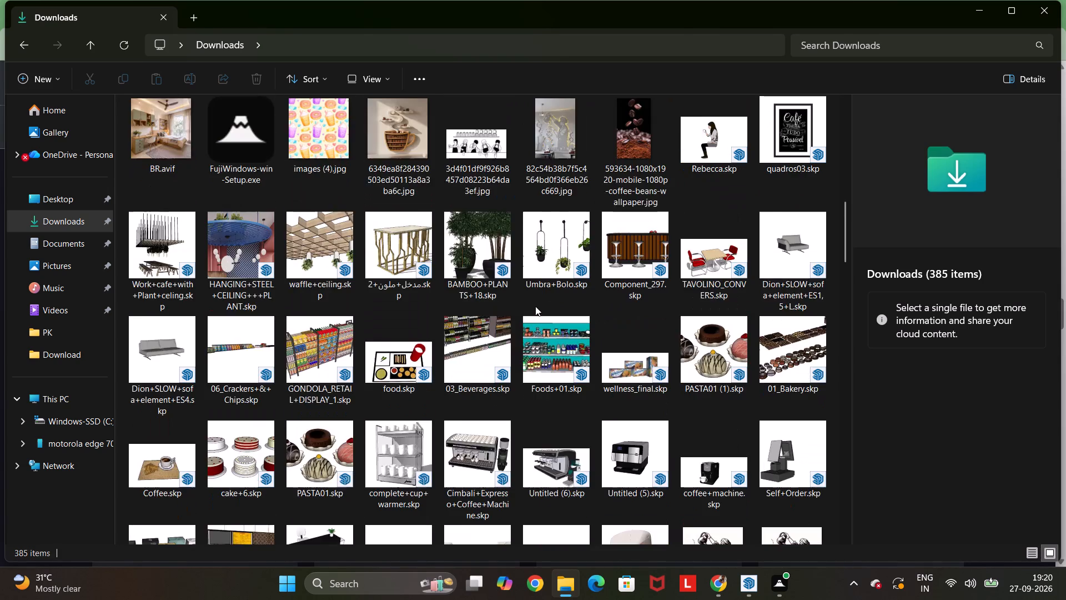
pyautogui.scroll(1, 535, 306)
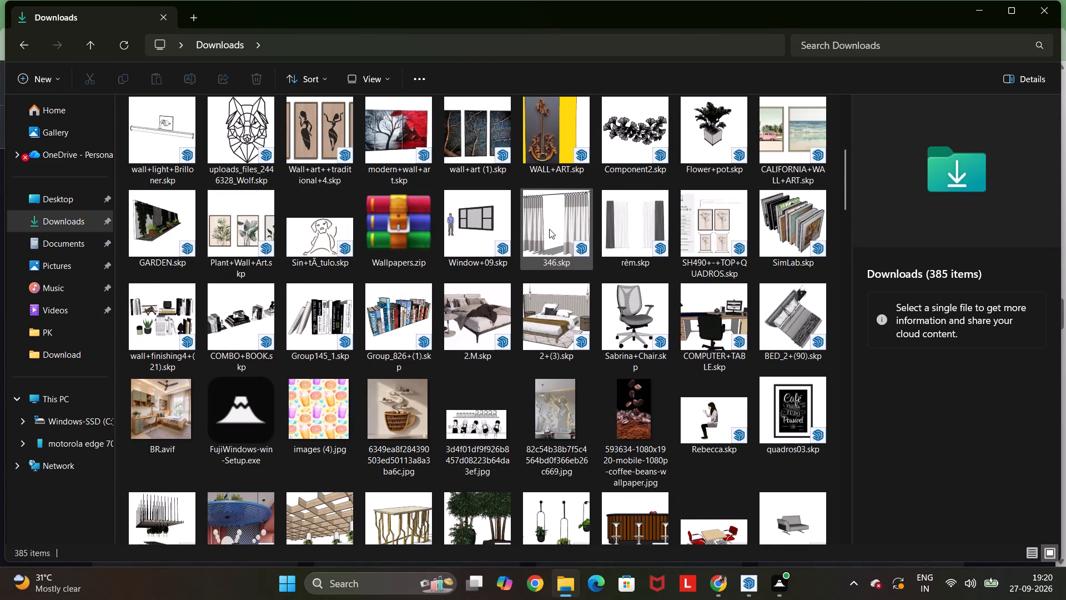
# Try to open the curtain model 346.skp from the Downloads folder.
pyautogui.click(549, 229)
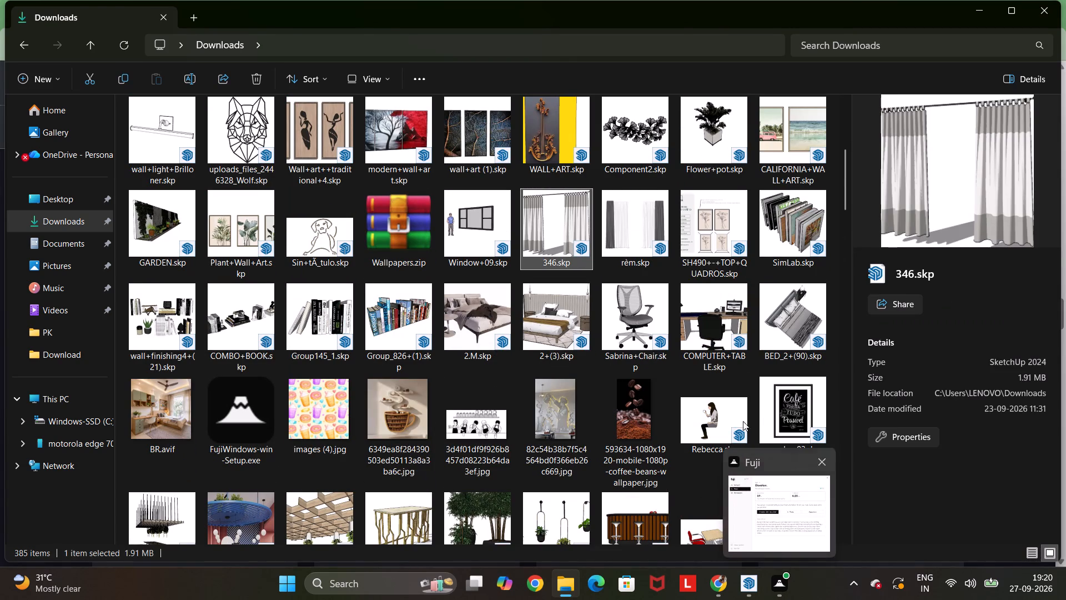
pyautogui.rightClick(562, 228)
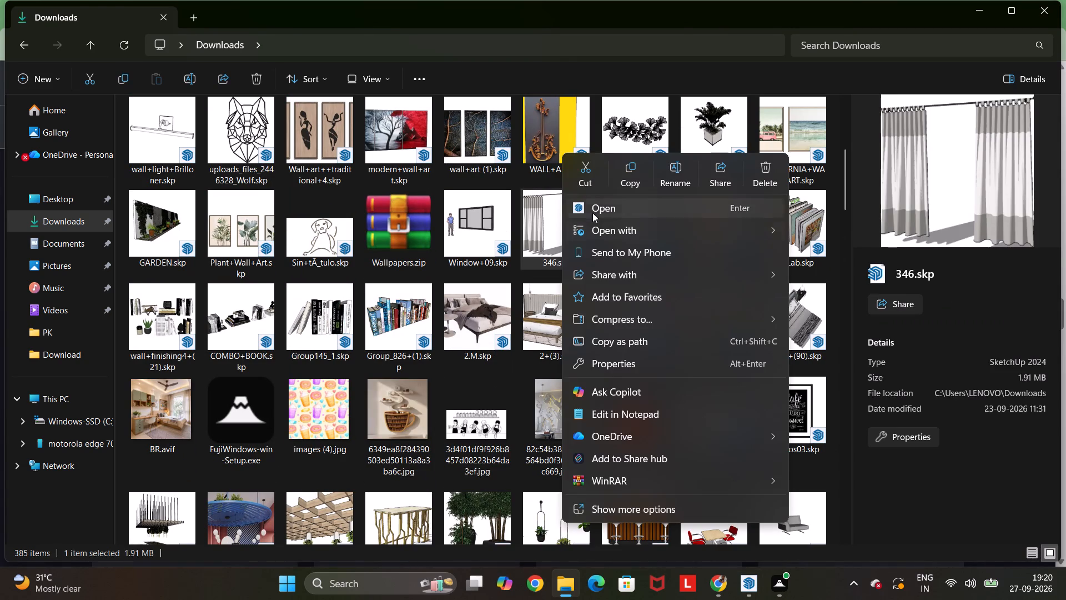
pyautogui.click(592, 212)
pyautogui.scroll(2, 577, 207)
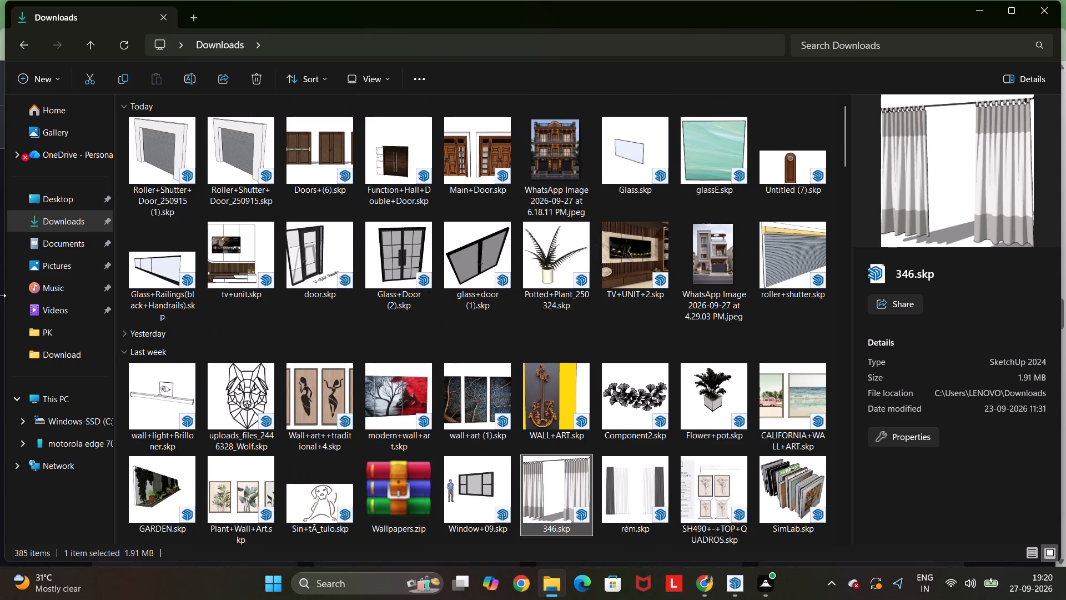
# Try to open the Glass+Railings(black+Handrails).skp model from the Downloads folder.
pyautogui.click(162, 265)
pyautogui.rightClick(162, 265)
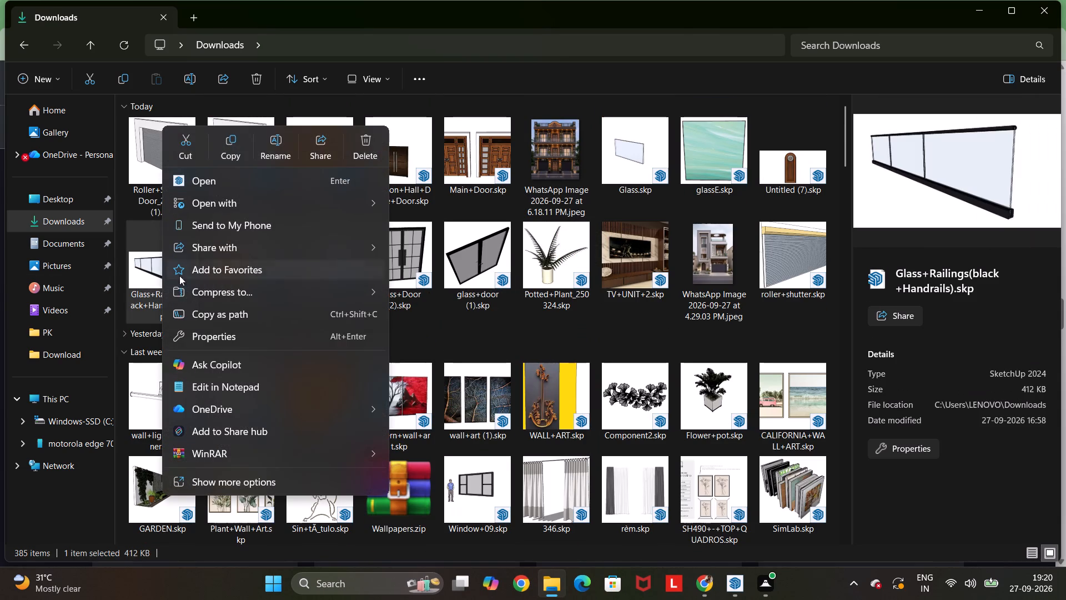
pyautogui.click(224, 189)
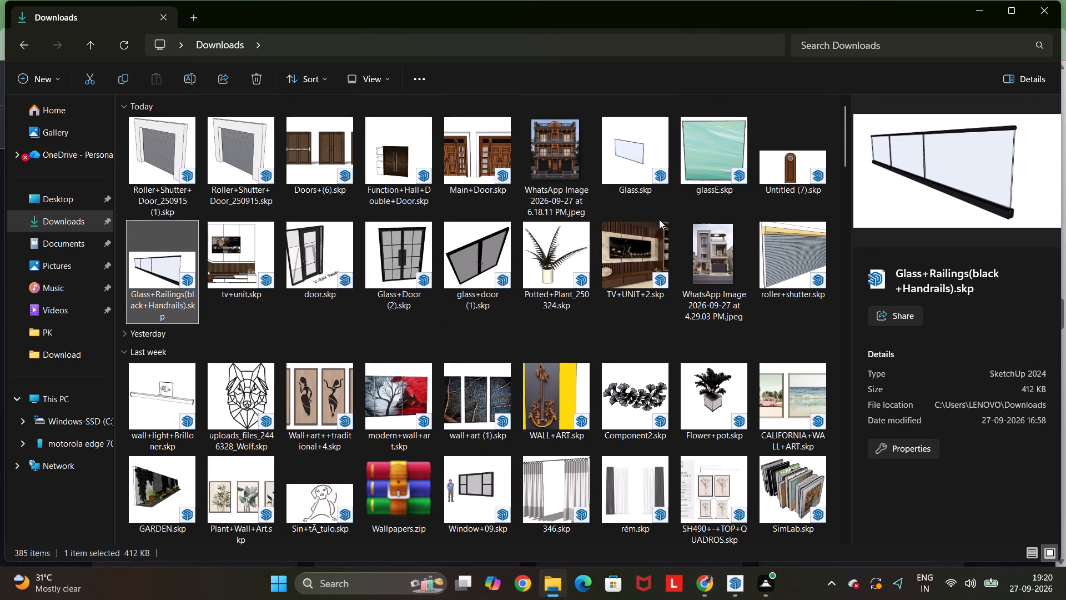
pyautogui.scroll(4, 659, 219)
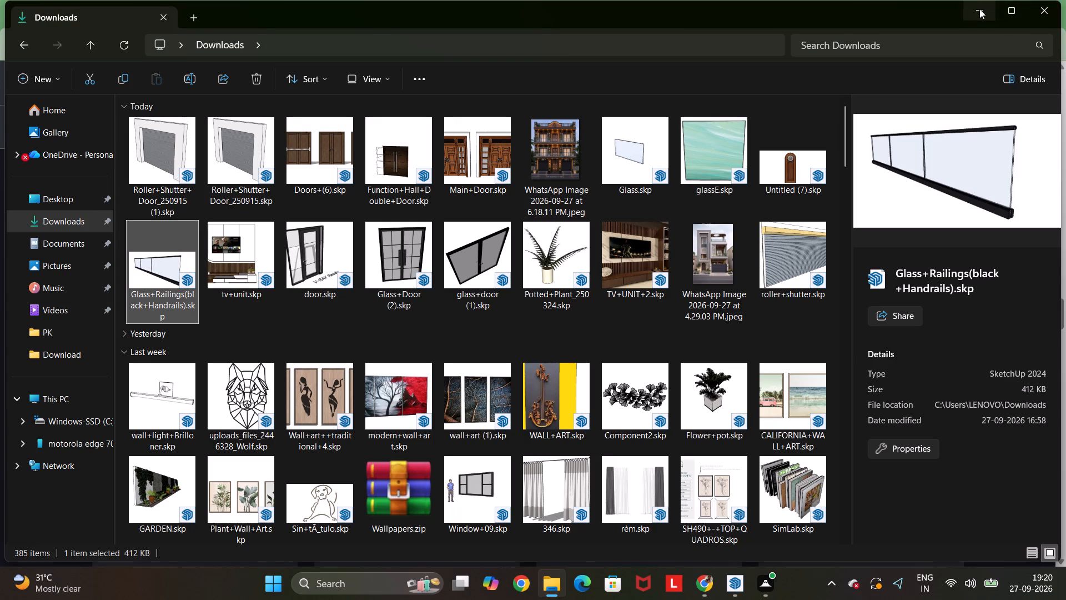
# Return to Chrome and download the white 1.5 MB shutter model from the 3D Warehouse results as a SketchUp file.
pyautogui.click(979, 9)
pyautogui.scroll(-2, 652, 261)
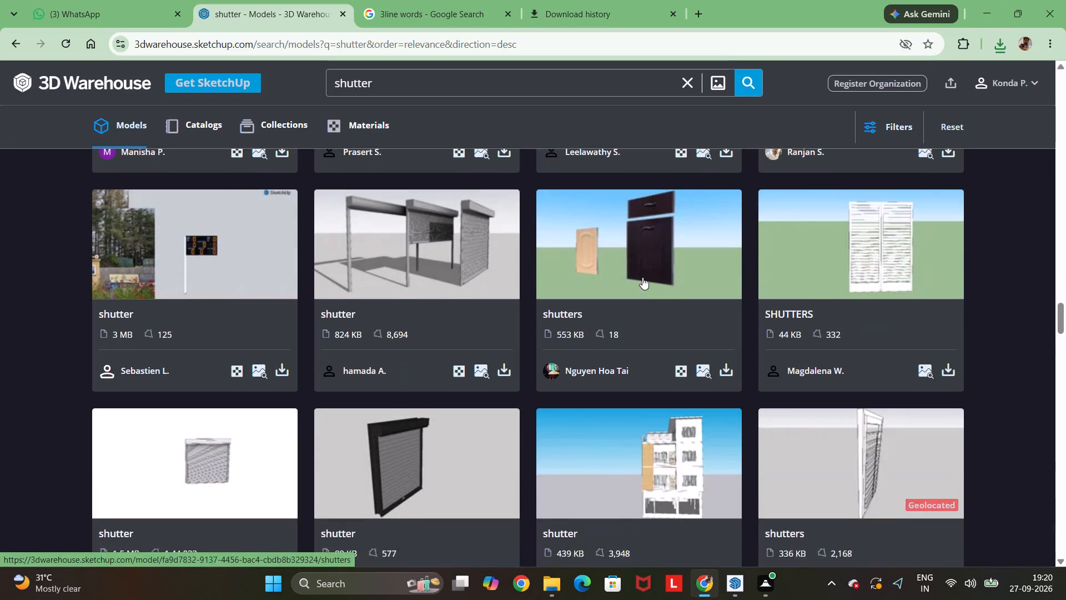
pyautogui.scroll(-2, 642, 277)
pyautogui.click(286, 379)
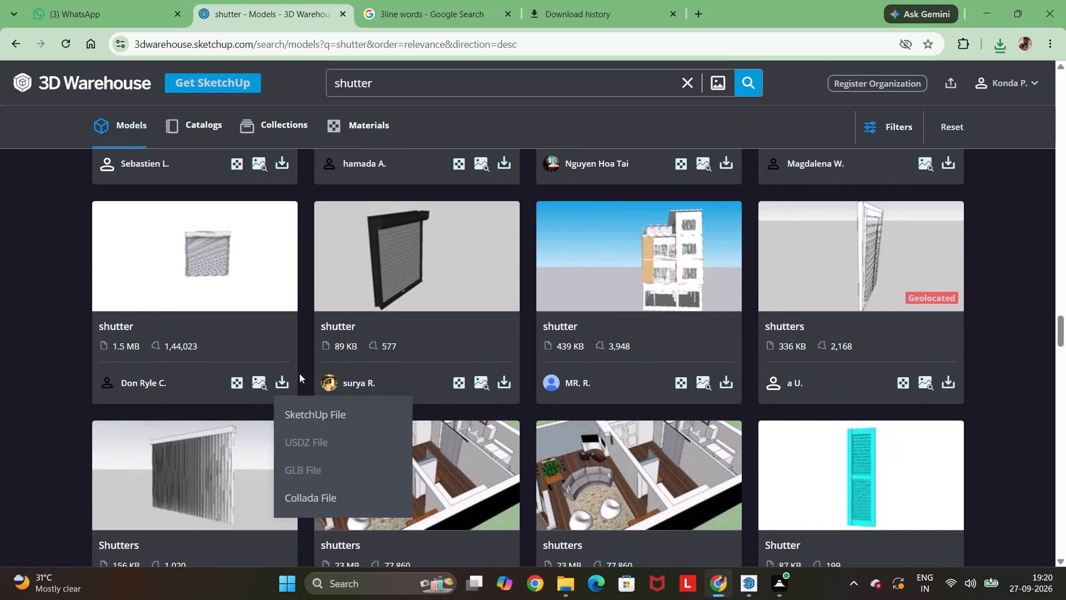
pyautogui.click(303, 426)
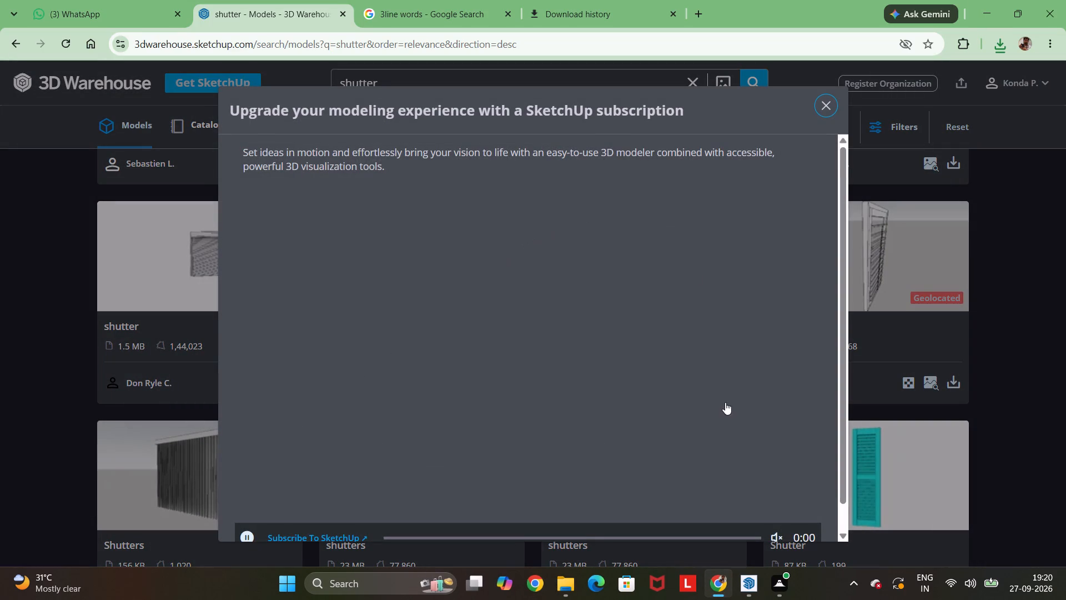
pyautogui.scroll(-7, 725, 393)
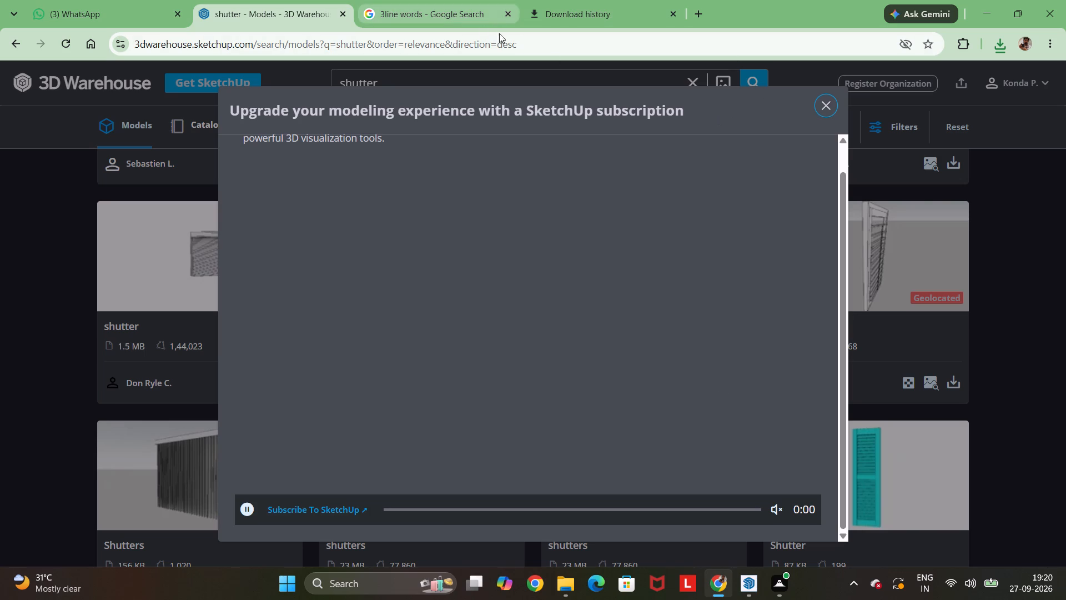
# Switch to the SketchUp window with the Roller Shutter Door model and view it.
pyautogui.click(740, 583)
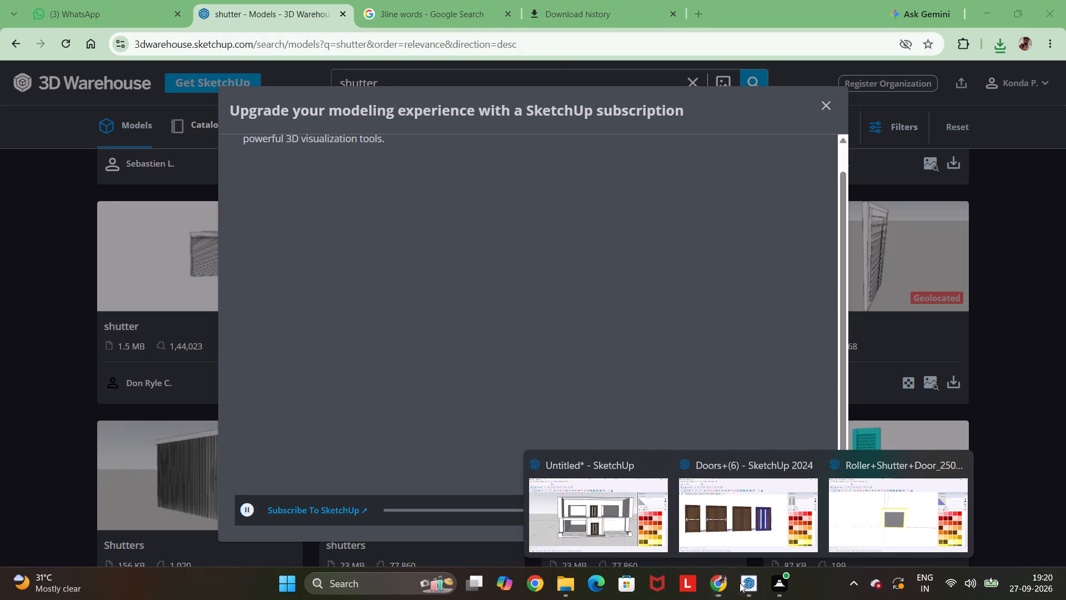
pyautogui.click(893, 506)
pyautogui.scroll(-1, 681, 349)
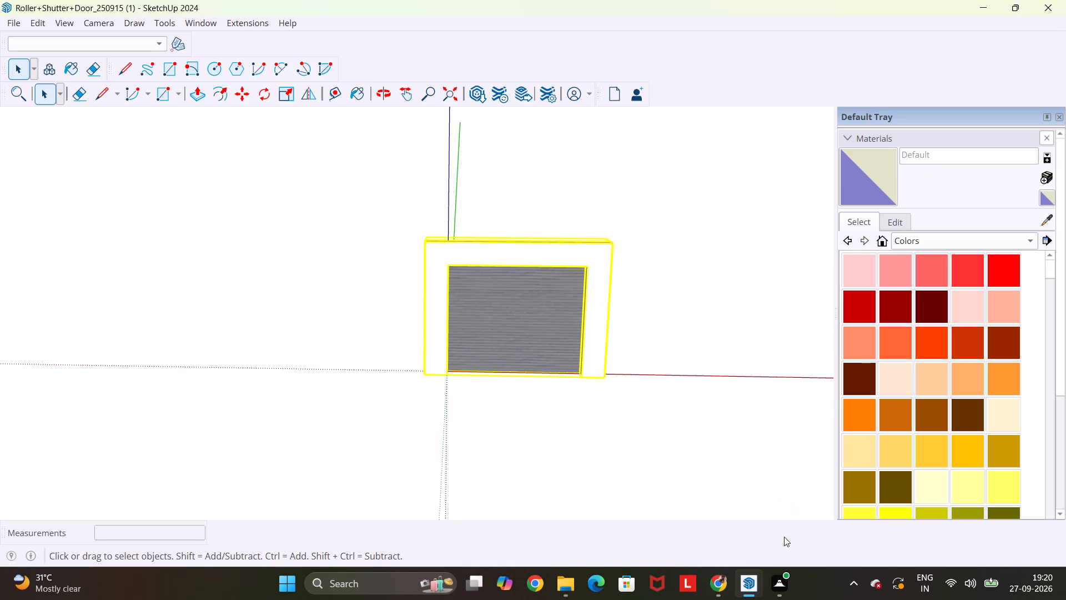
# Switch to the building model and place 2" high bold 3D text "SHOP-1", extruded 1", on the wall band above the left ground-floor bay.
pyautogui.click(749, 589)
pyautogui.click(584, 504)
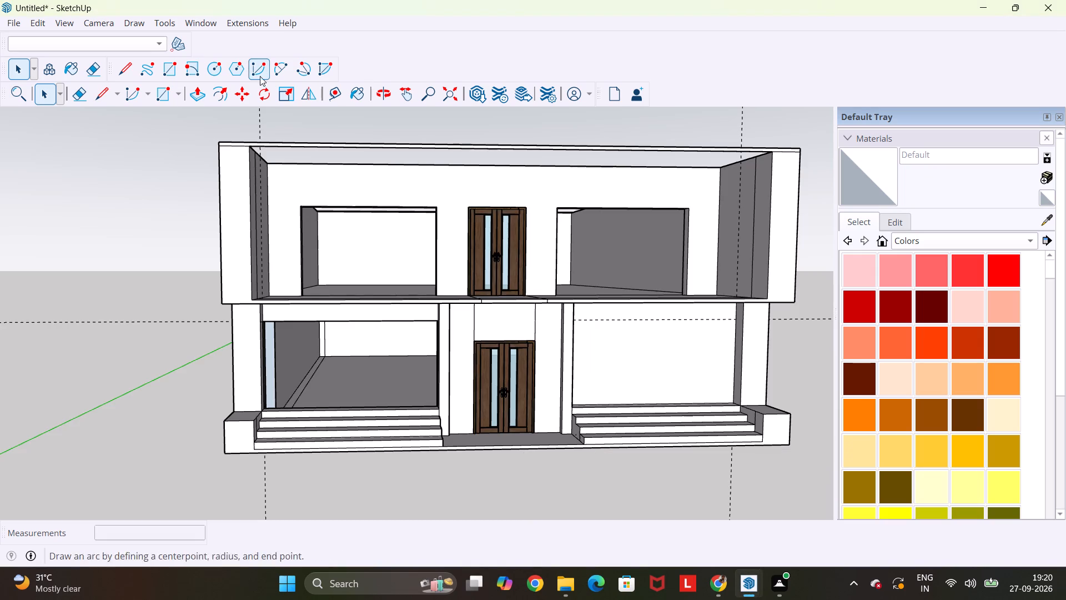
pyautogui.click(156, 25)
pyautogui.click(225, 377)
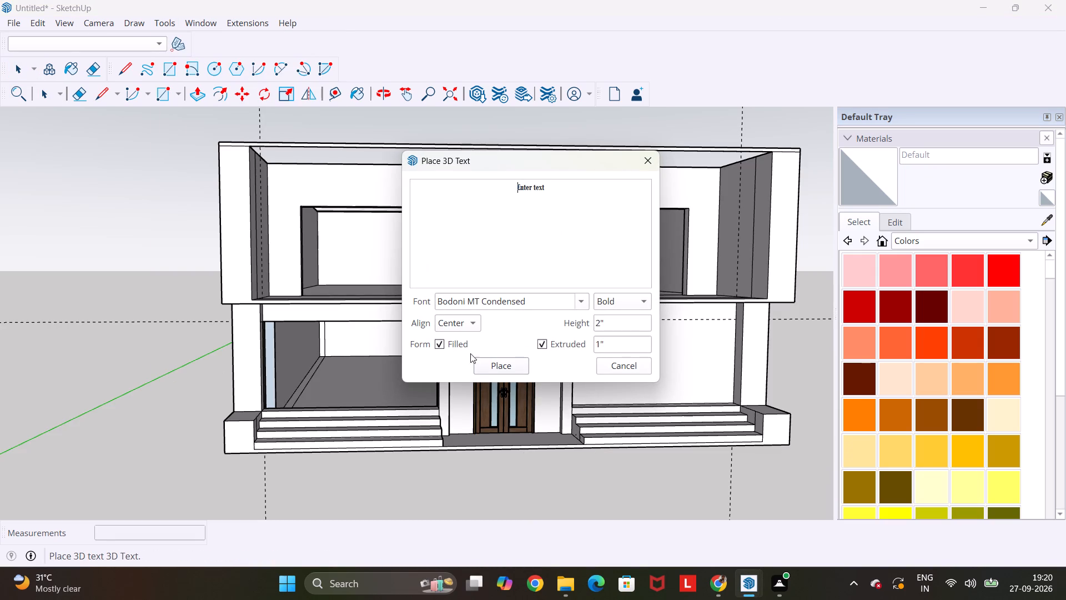
pyautogui.moveTo(571, 188); pyautogui.dragTo(469, 189)
pyautogui.press('BackSpace')
pyautogui.write('SHOP')
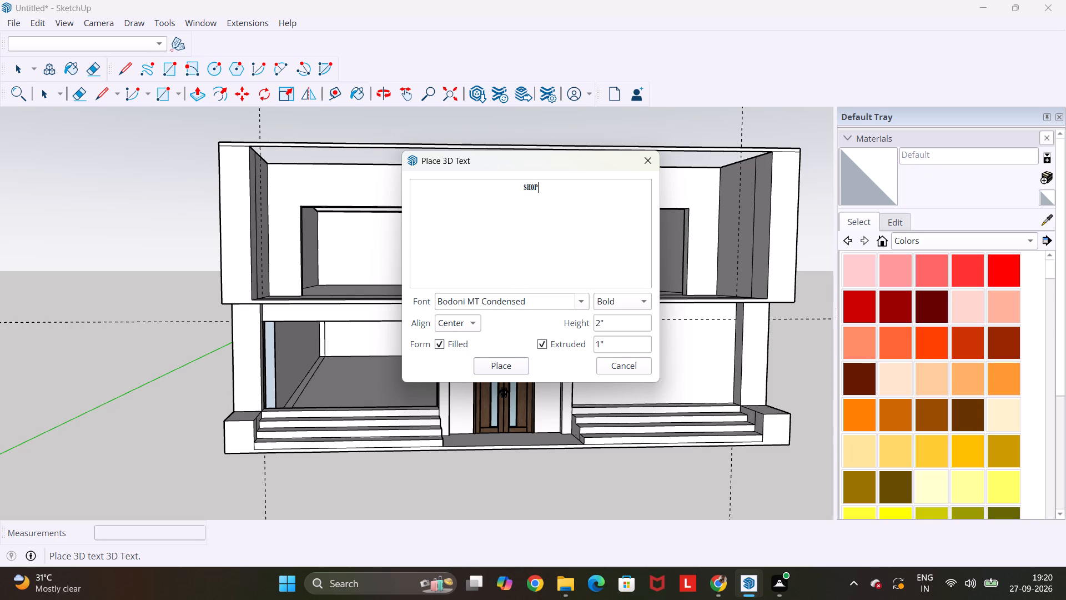
pyautogui.press('-')
pyautogui.press('1')
pyautogui.click(510, 364)
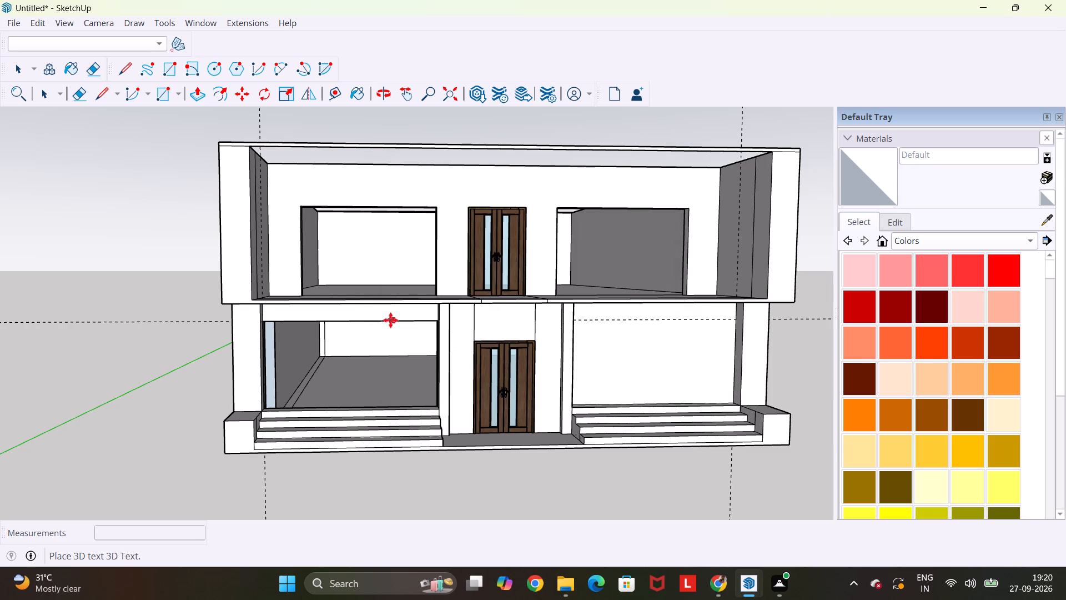
pyautogui.scroll(15, 364, 313)
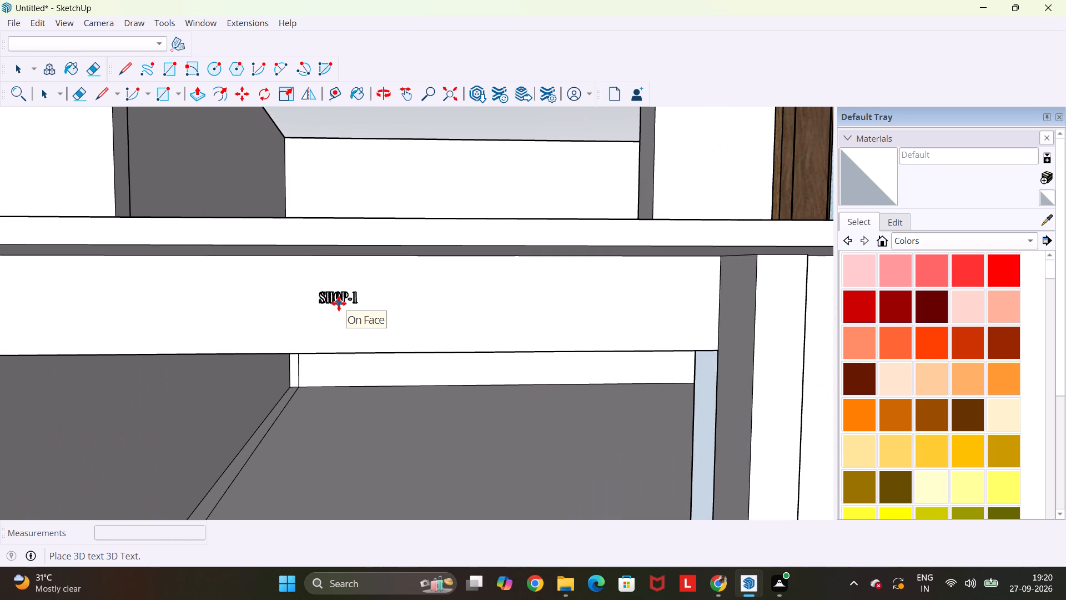
pyautogui.click(339, 303)
# Open the entity information for the SHOP-1 text and bring its properties into view.
pyautogui.rightClick(342, 304)
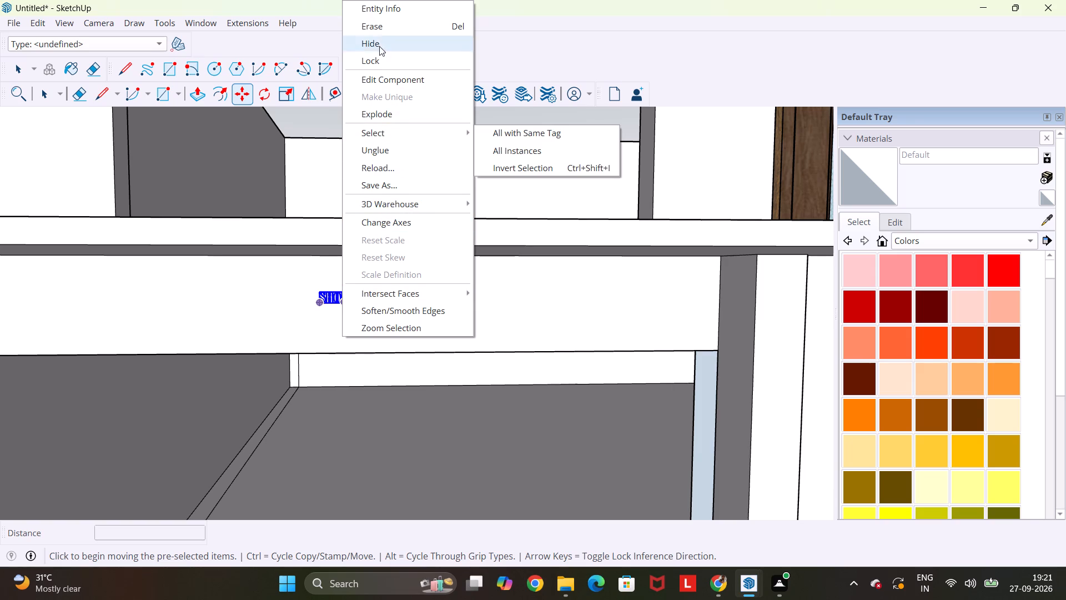
pyautogui.click(374, 15)
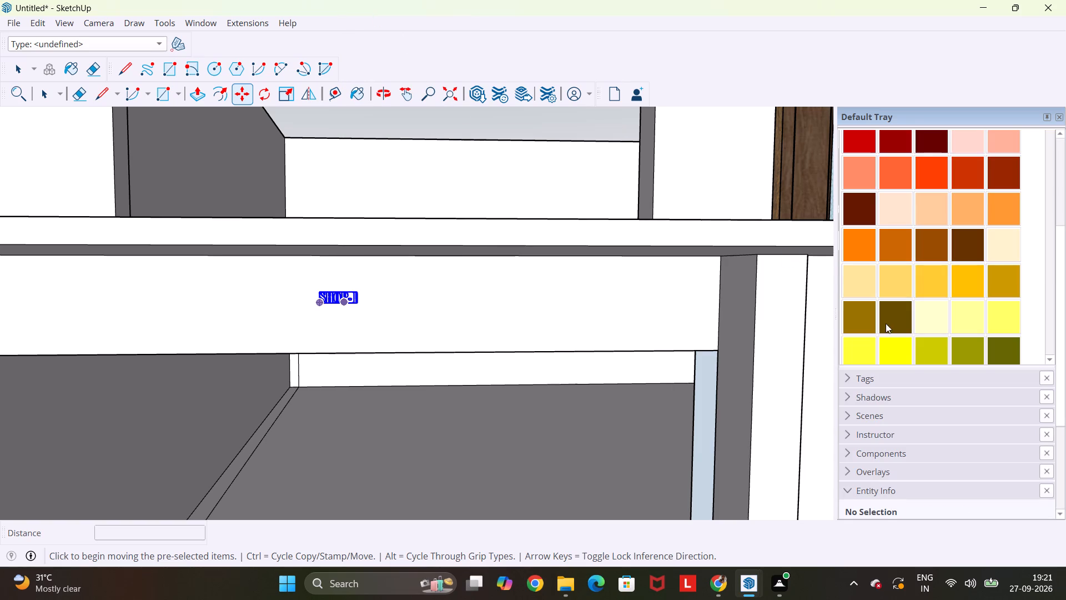
pyautogui.scroll(-10, 914, 348)
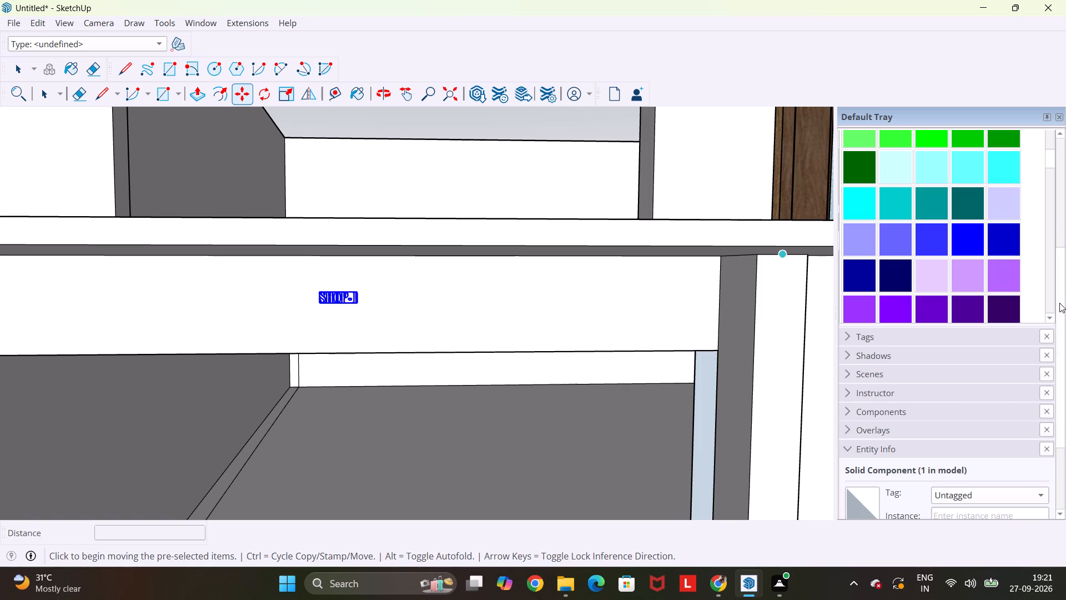
pyautogui.moveTo(1061, 301); pyautogui.dragTo(1065, 441)
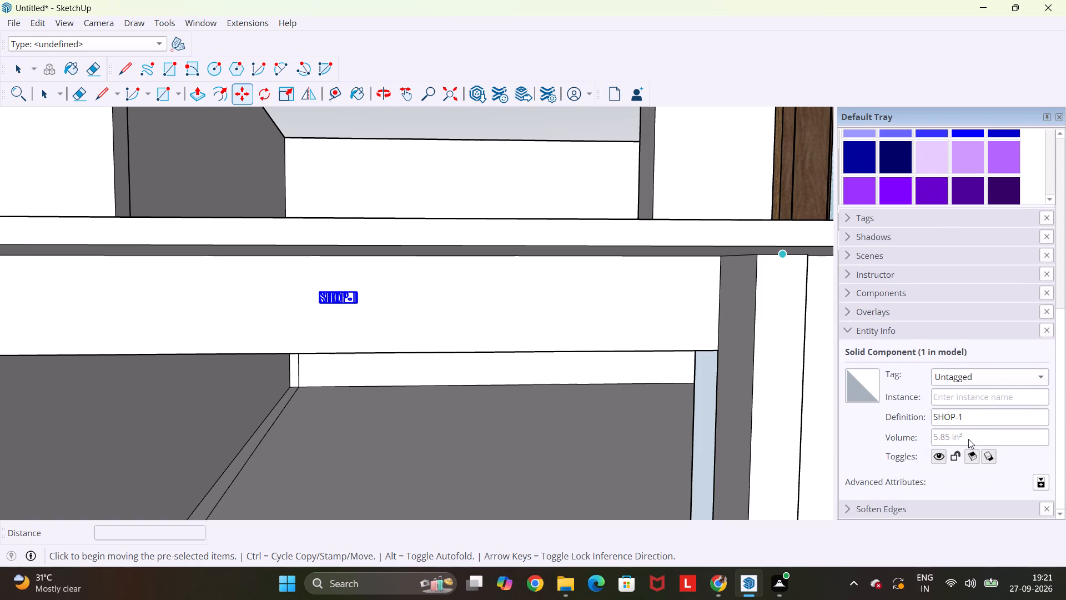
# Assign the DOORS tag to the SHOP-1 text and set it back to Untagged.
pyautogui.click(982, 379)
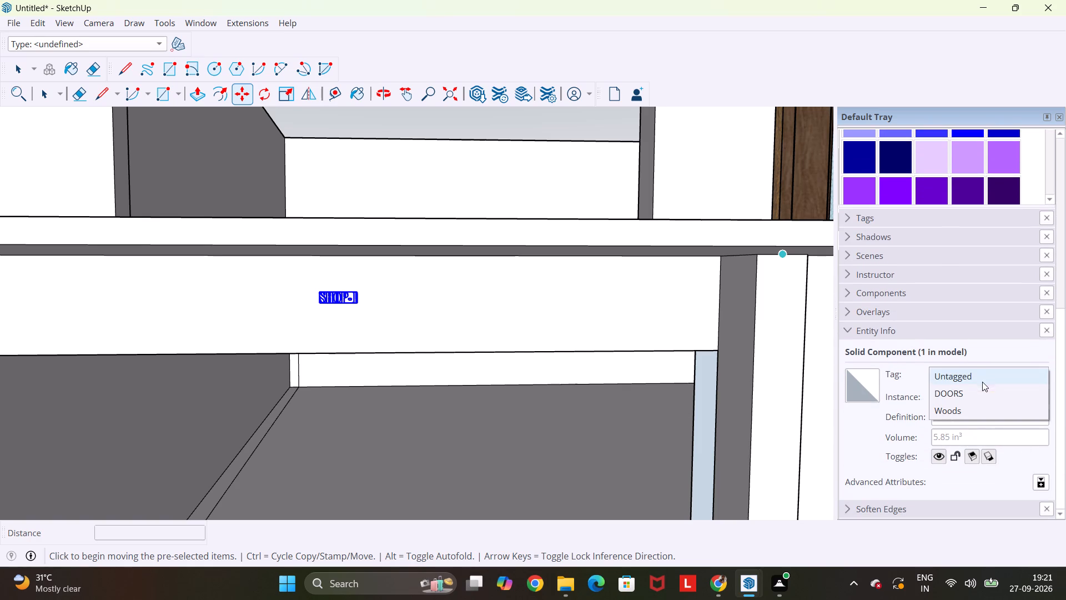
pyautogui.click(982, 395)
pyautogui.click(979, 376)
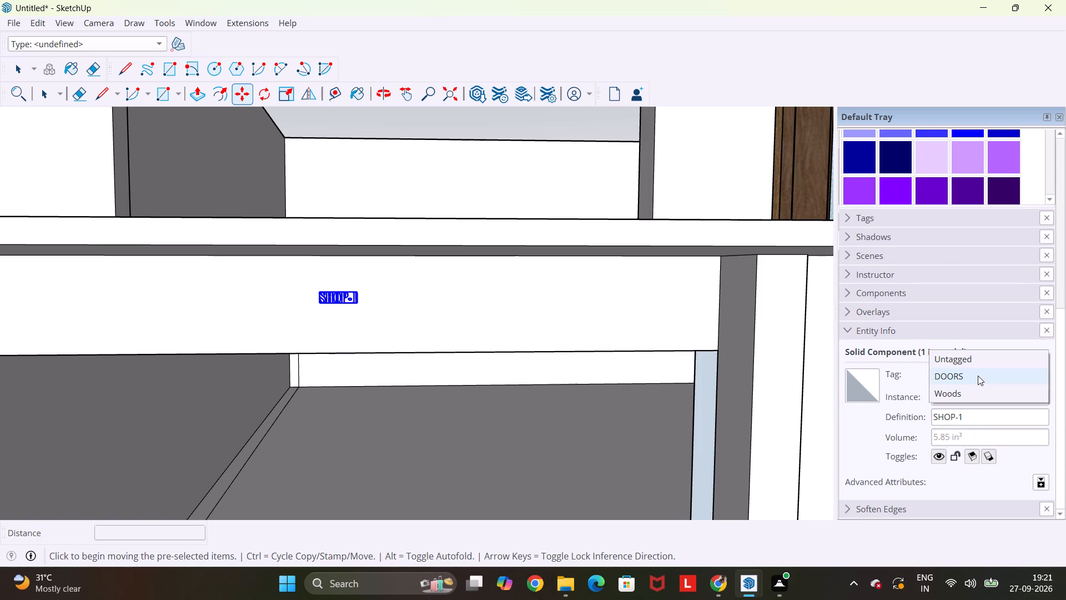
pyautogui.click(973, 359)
# Inspect the definition name and volume fields of the SHOP-1 text component.
pyautogui.click(983, 419)
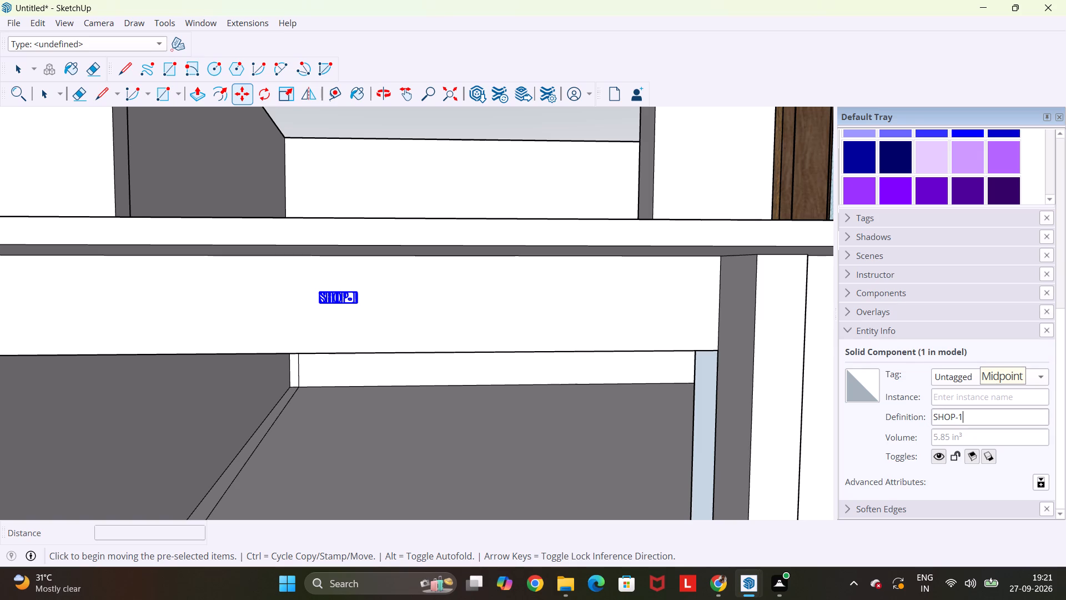
pyautogui.click(984, 432)
pyautogui.click(968, 438)
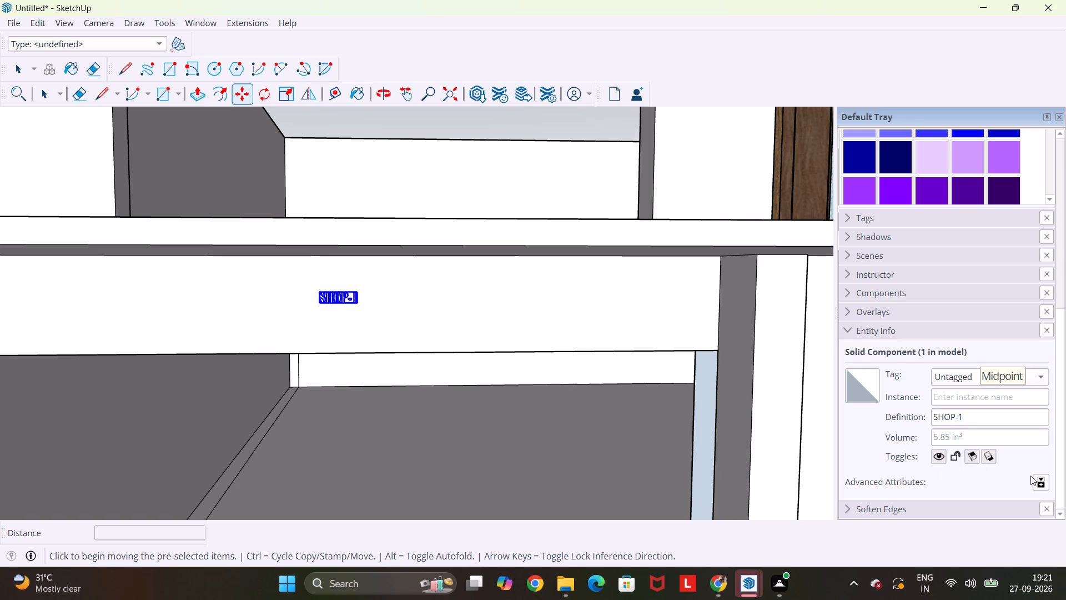
# Examine the advanced attributes of the SHOP-1 text component.
pyautogui.click(1045, 482)
pyautogui.scroll(-4, 943, 449)
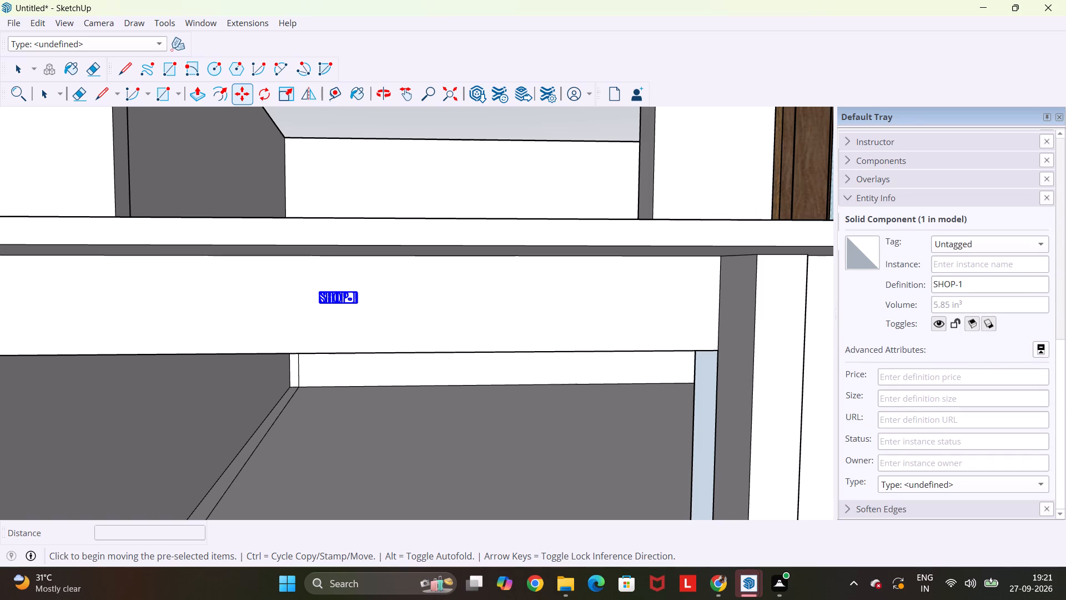
pyautogui.click(1043, 349)
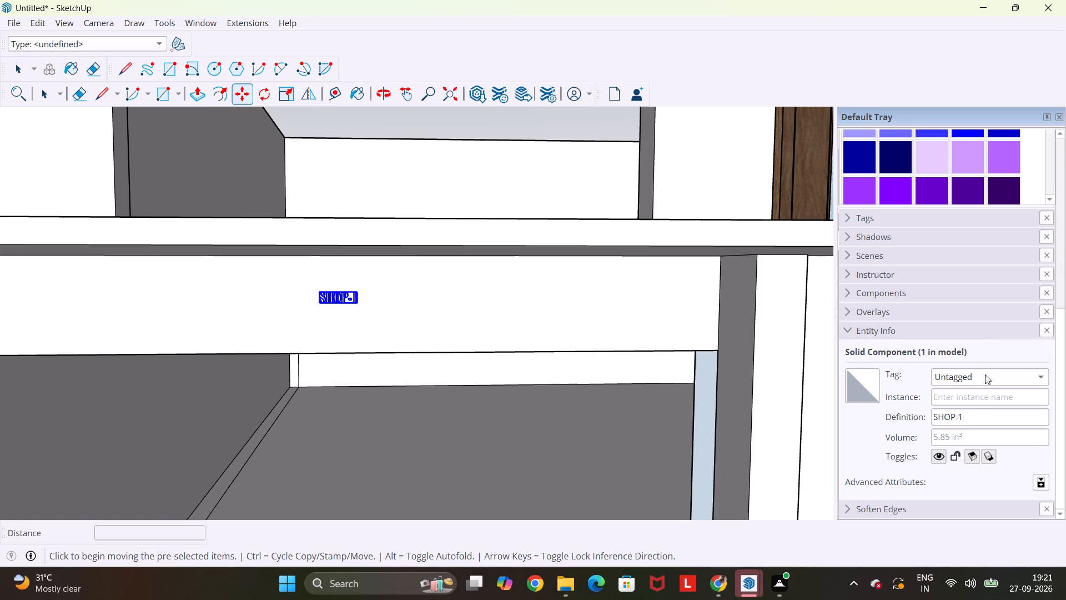
# Rename the text component's definition to SHOP-2.
pyautogui.click(981, 421)
pyautogui.press('BackSpace')
pyautogui.press('2')
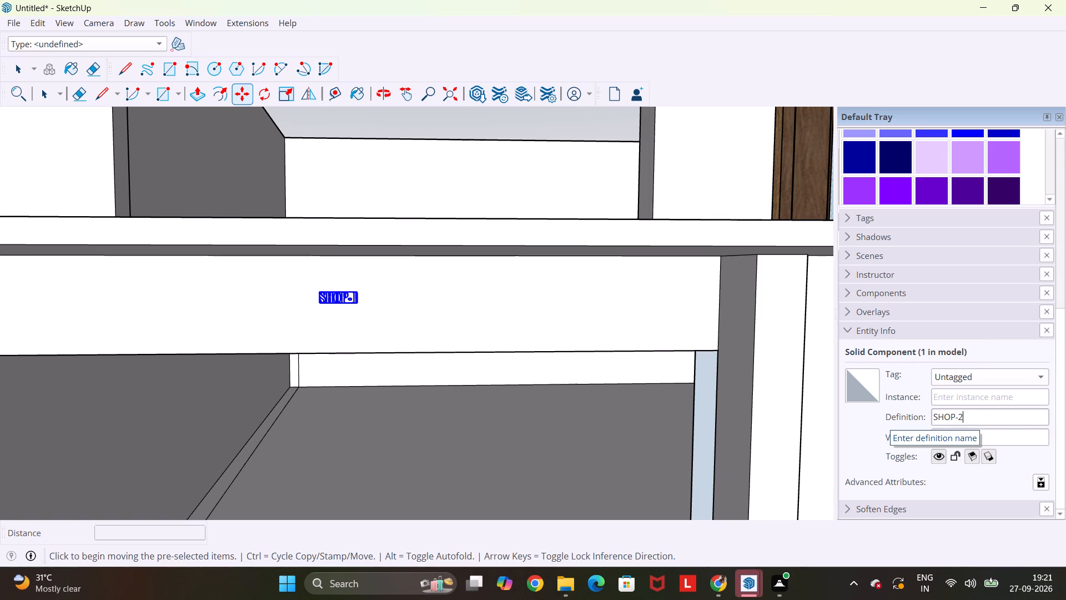
pyautogui.press('Return')
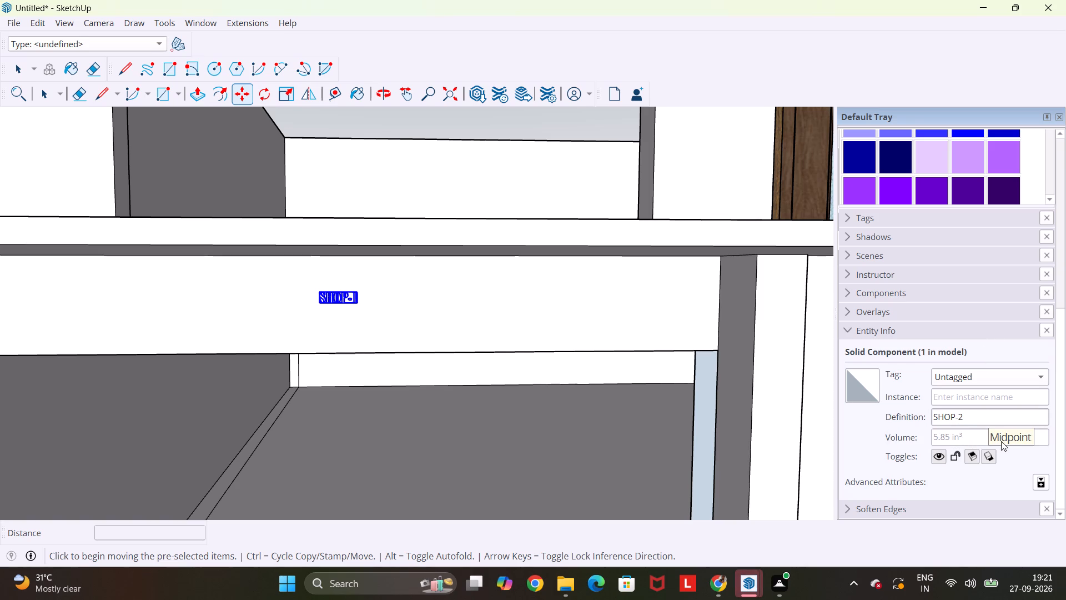
pyautogui.click(960, 433)
pyautogui.click(891, 443)
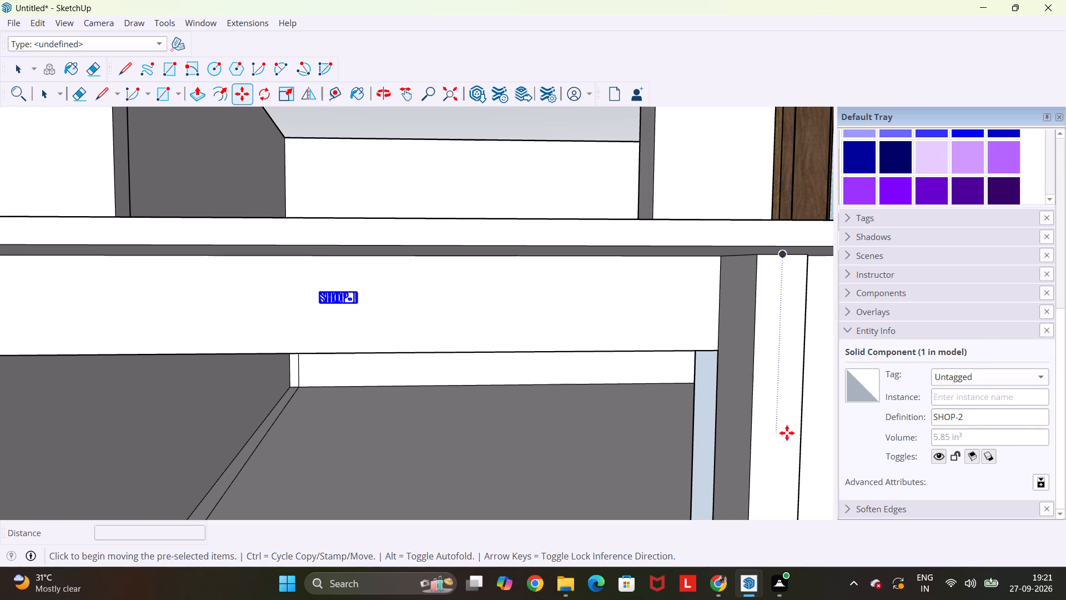
# Move the small 3D text about 11 1/2" to the left along the wall band above the left ground-floor bay.
pyautogui.click(780, 430)
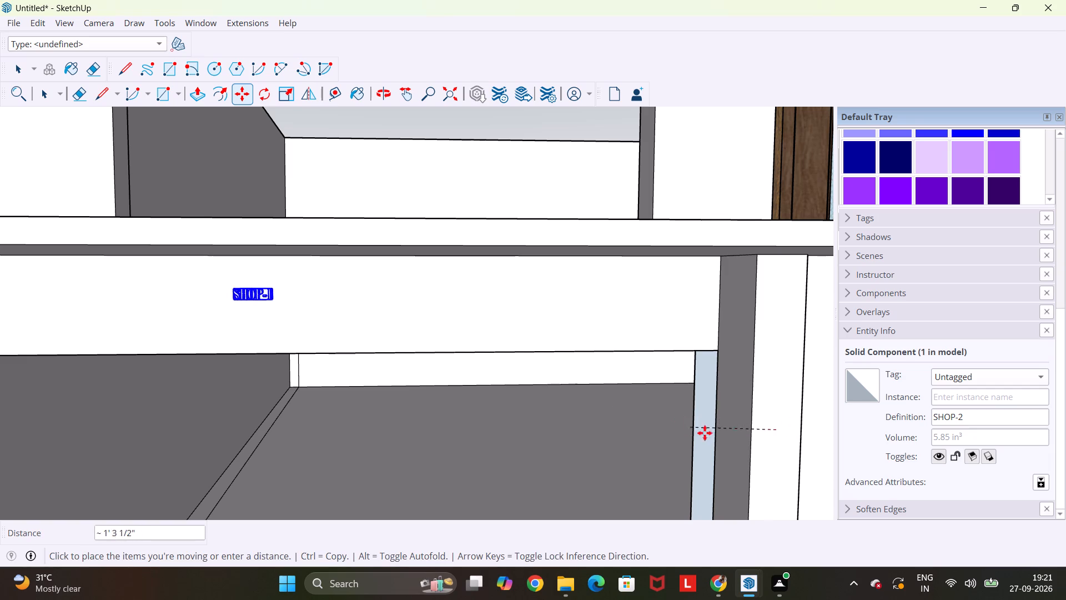
pyautogui.click(713, 434)
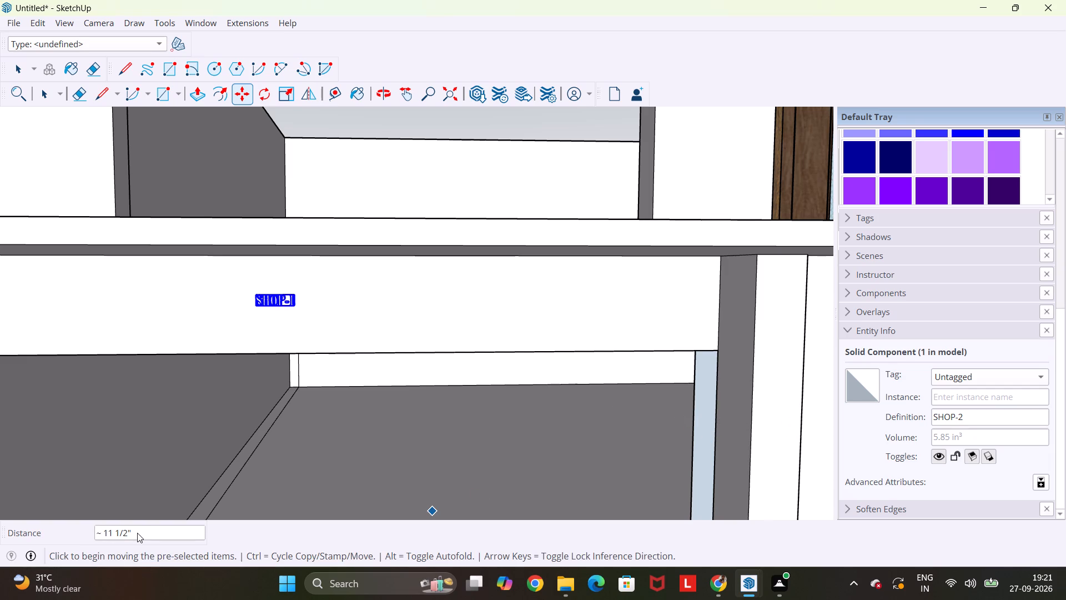
pyautogui.click(976, 438)
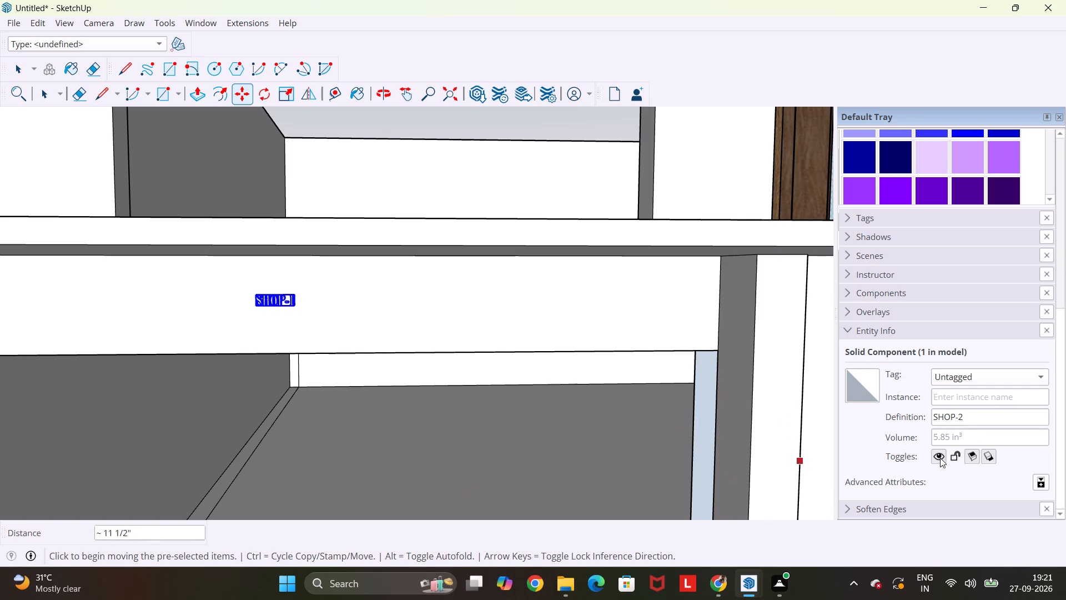
# Hide the small 3D text on the wall band.
pyautogui.click(940, 458)
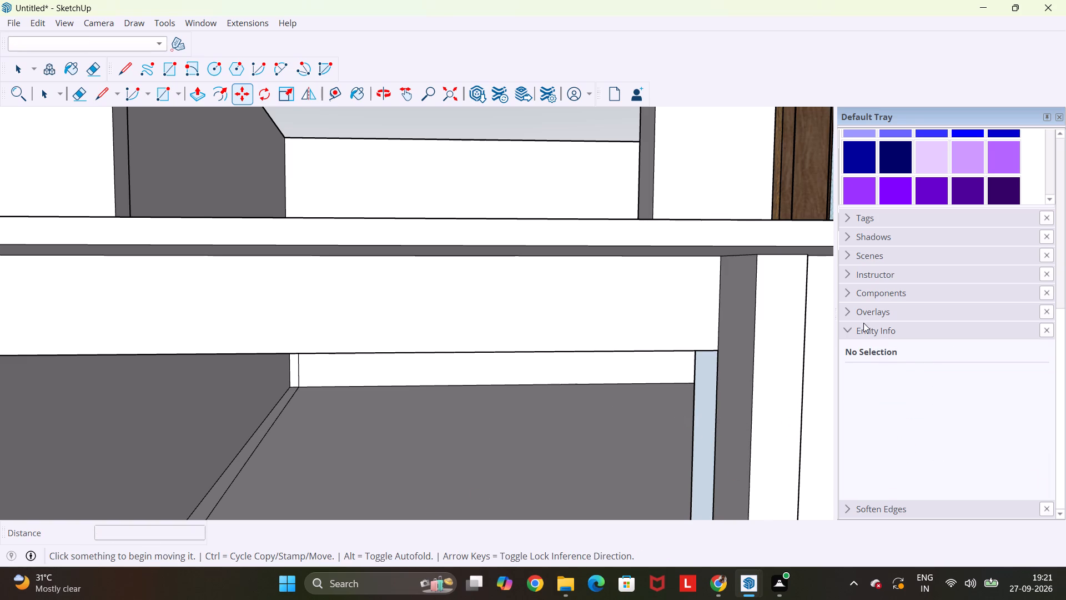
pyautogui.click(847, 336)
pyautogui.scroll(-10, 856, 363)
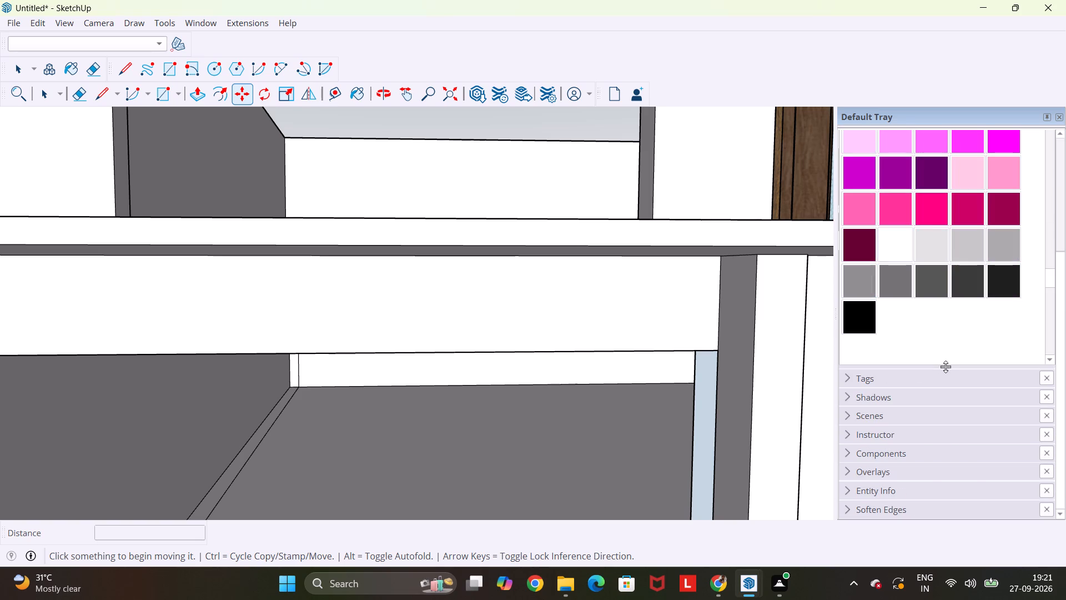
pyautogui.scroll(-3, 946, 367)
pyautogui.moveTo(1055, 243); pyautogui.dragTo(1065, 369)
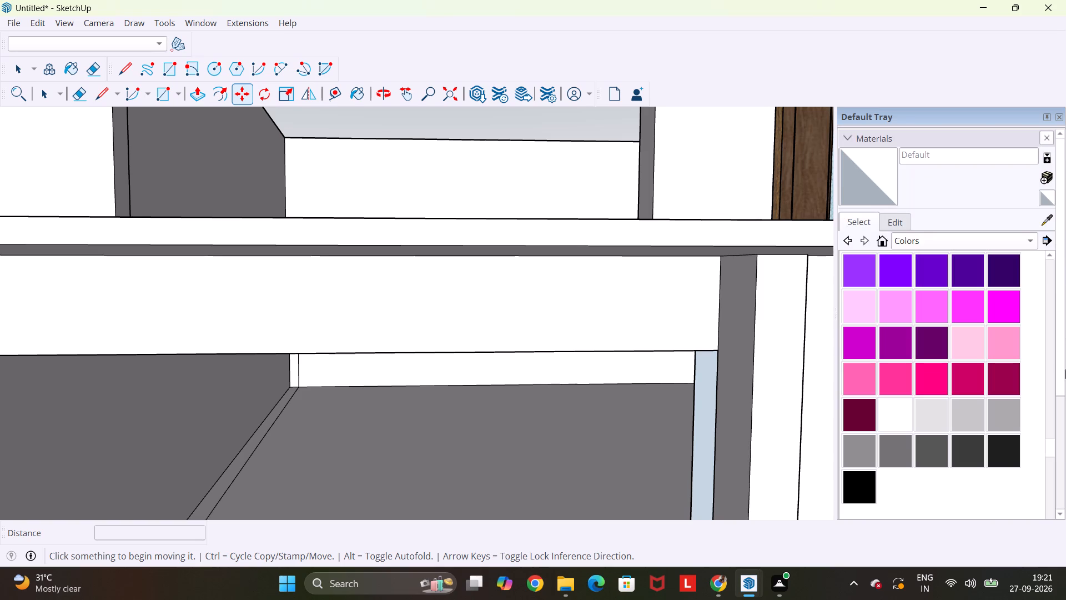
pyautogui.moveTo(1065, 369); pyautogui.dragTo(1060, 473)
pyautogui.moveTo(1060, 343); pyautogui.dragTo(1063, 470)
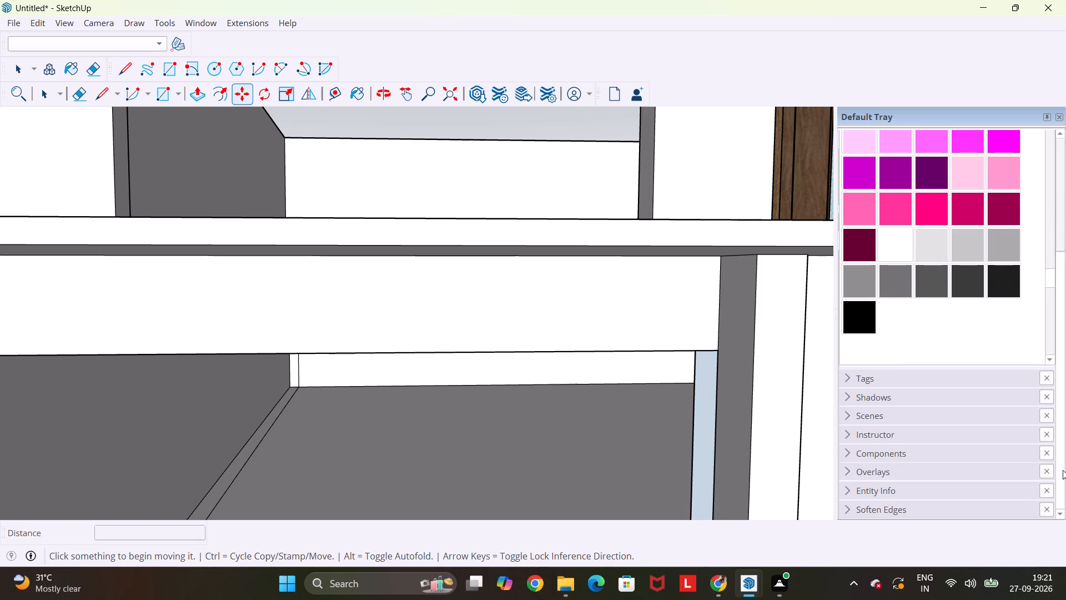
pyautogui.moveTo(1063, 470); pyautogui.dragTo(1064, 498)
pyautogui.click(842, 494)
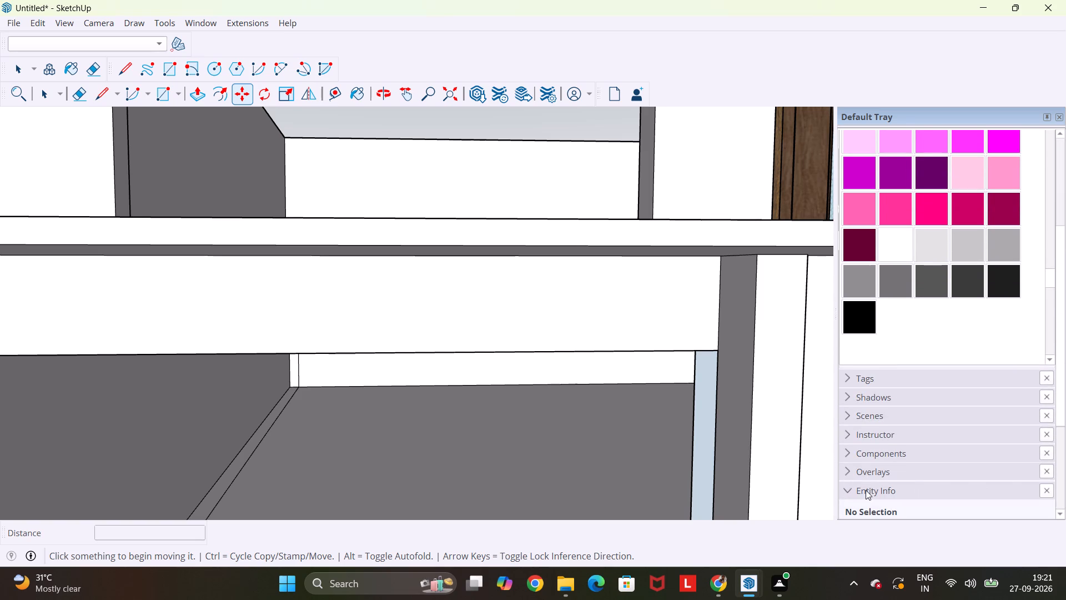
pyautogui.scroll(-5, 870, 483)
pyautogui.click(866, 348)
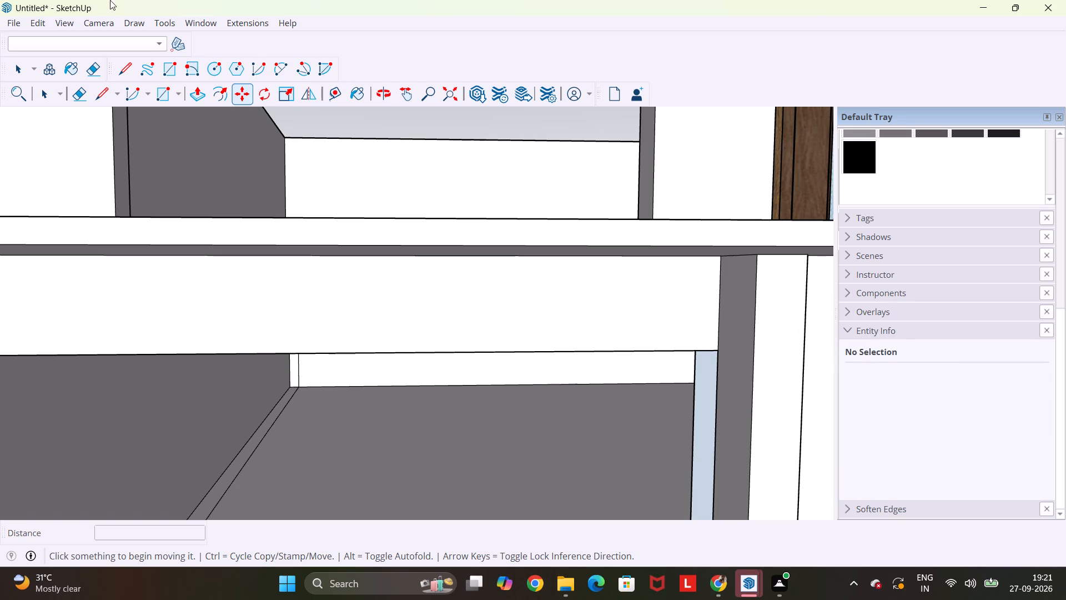
# Start a new 3D text reading "SHOP-1" in the Arial Black font.
pyautogui.click(163, 28)
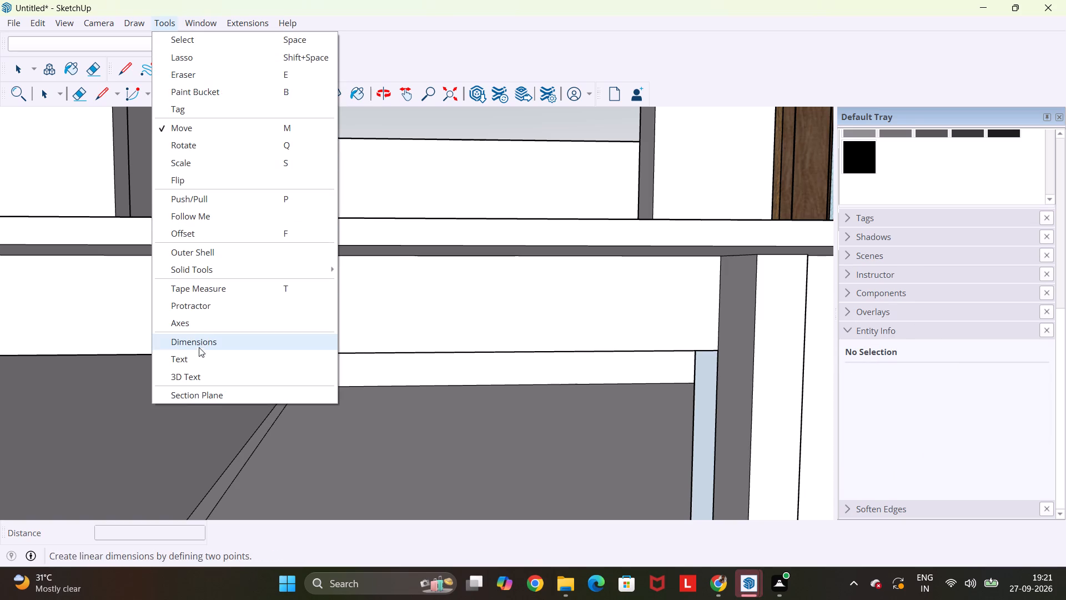
pyautogui.click(194, 372)
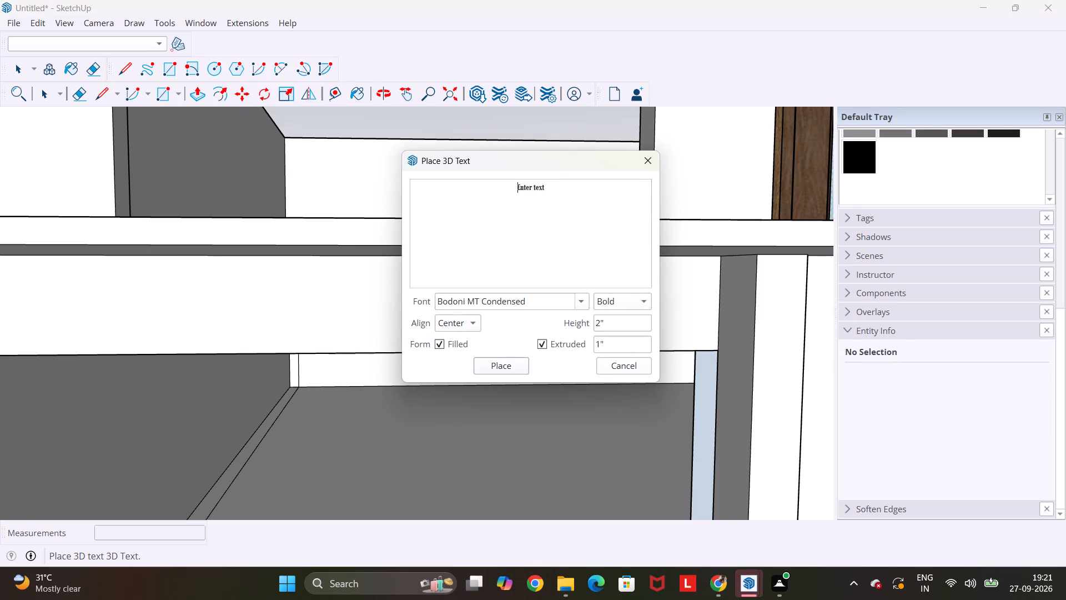
pyautogui.moveTo(563, 188); pyautogui.dragTo(471, 189)
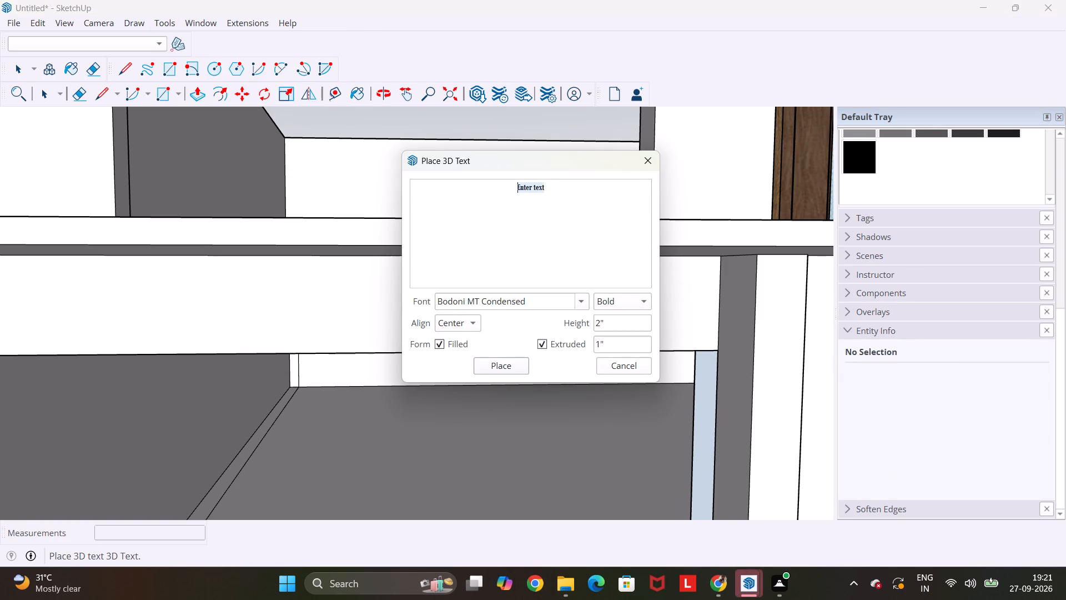
pyautogui.press('s')
pyautogui.write('HOP')
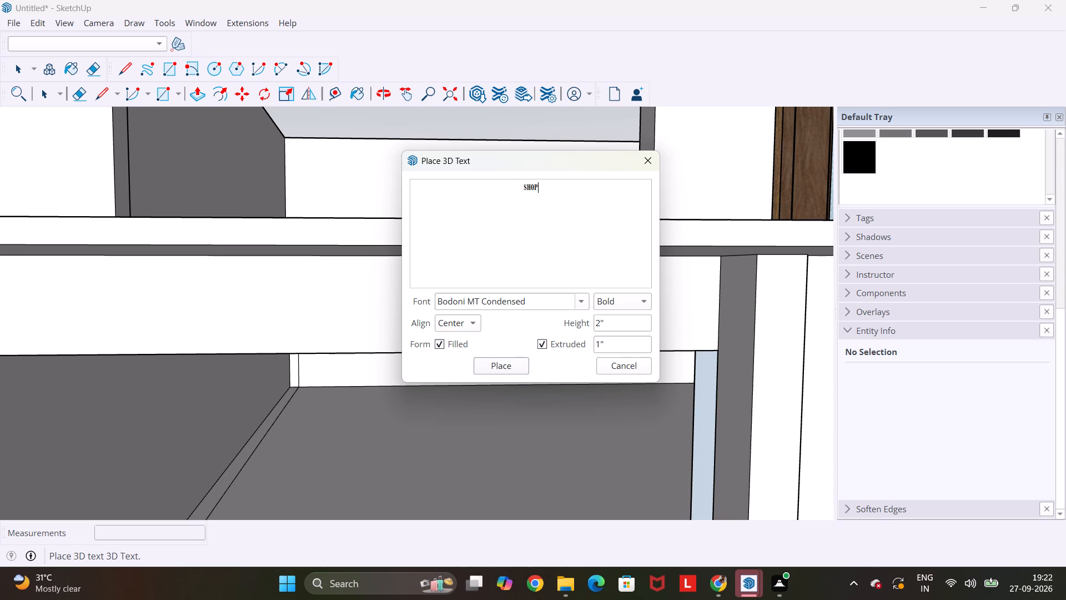
pyautogui.write('-1')
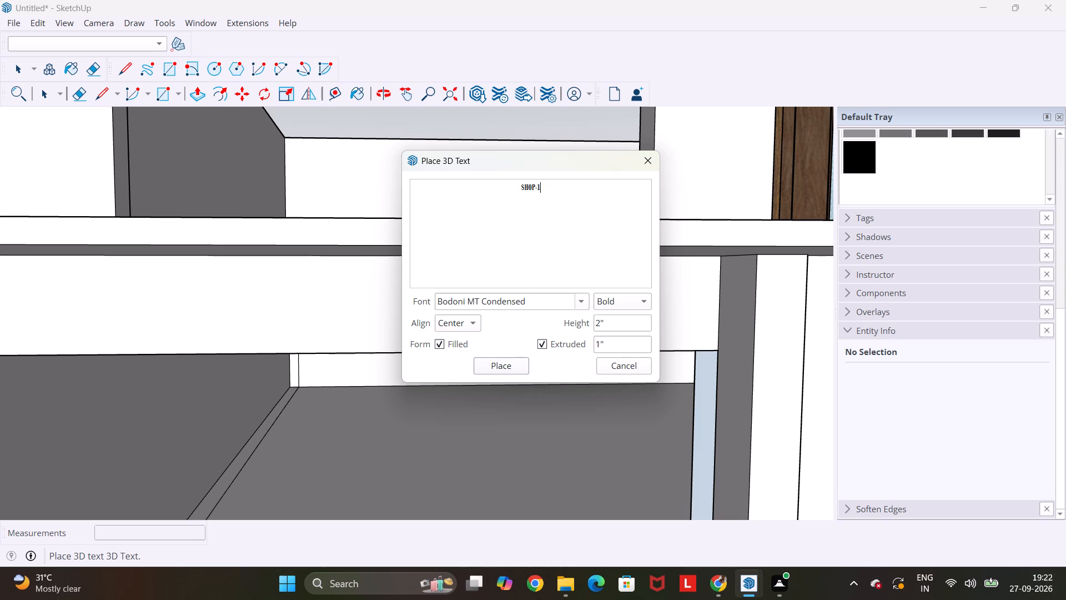
pyautogui.click(580, 301)
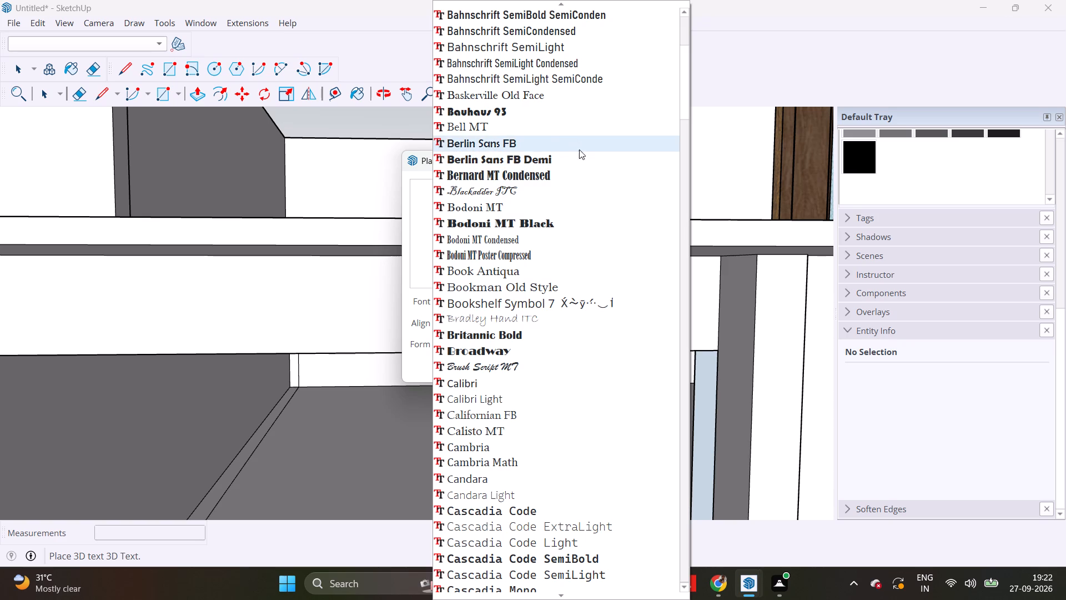
pyautogui.scroll(10, 588, 169)
pyautogui.click(562, 69)
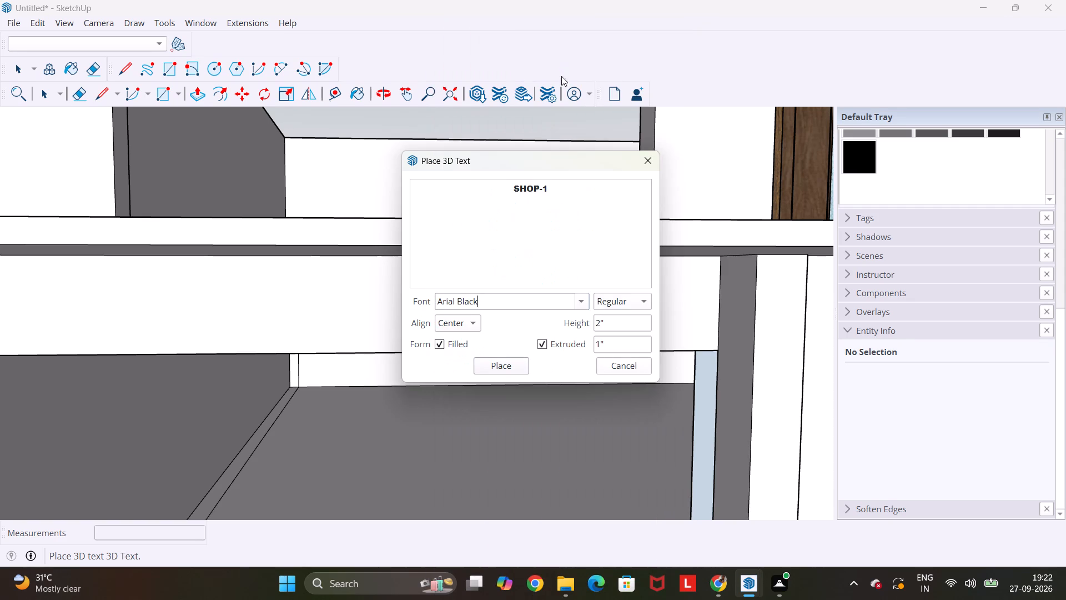
# Set the text height to 9" and extrusion to 3", and place it on the wall band above the left ground-floor bay.
pyautogui.click(602, 323)
pyautogui.press('BackSpace')
pyautogui.press('6')
pyautogui.press('BackSpace')
pyautogui.press('BackSpace')
pyautogui.press('9')
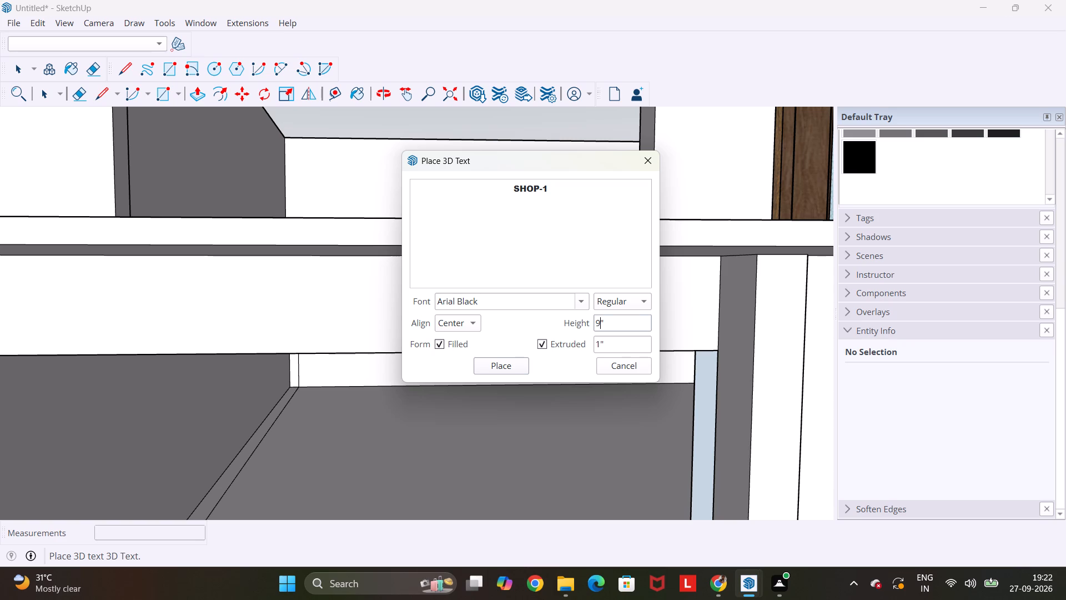
pyautogui.click(600, 344)
pyautogui.press('BackSpace')
pyautogui.press('3')
pyautogui.click(511, 368)
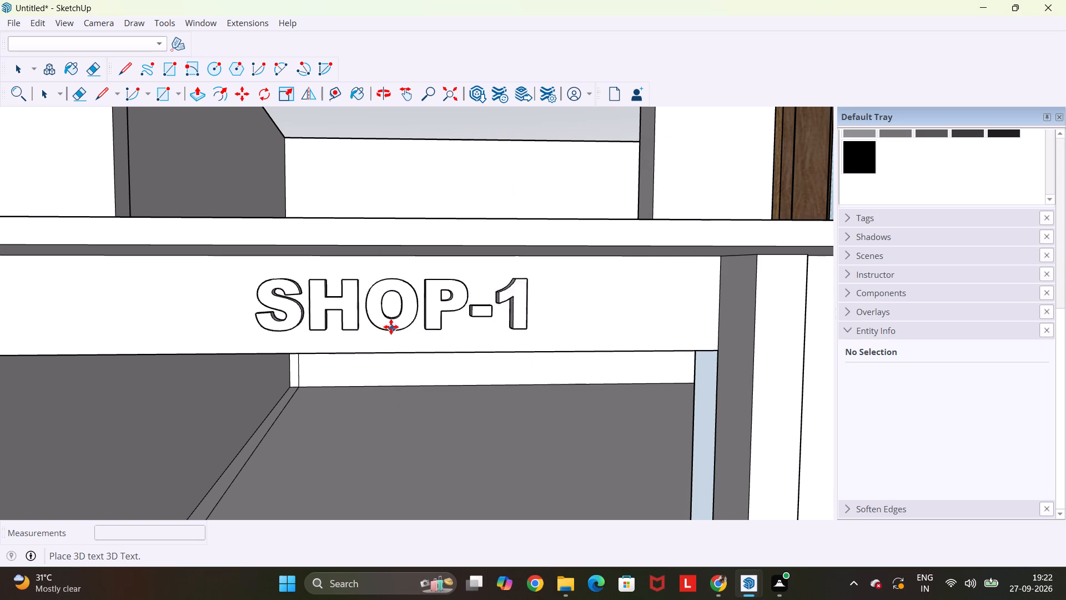
pyautogui.click(295, 327)
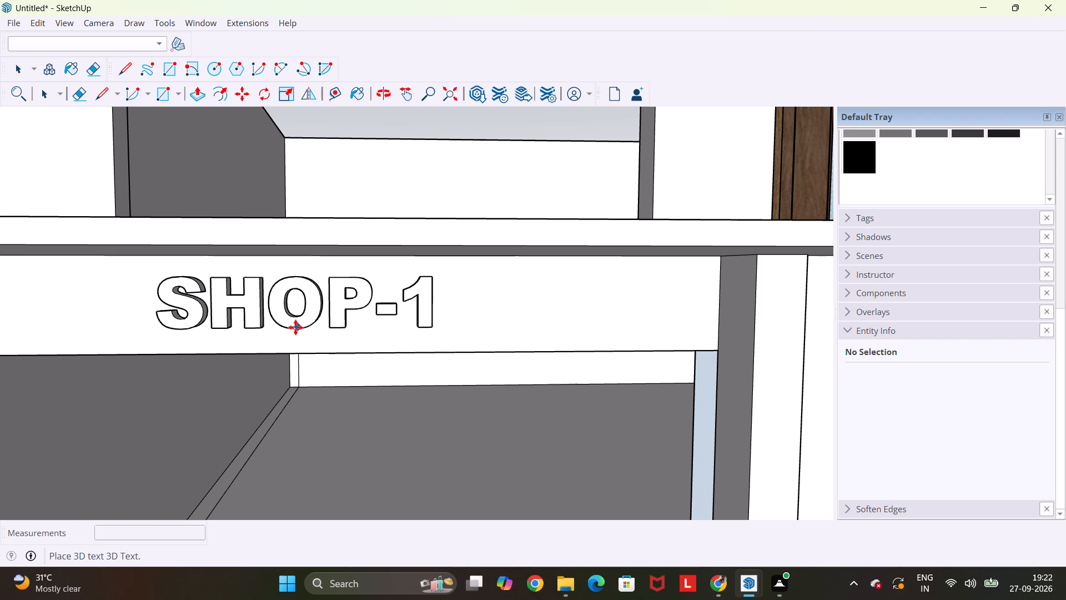
# Create a new 3D text reading "SHOP-2" in Arial Black, with 9" height and 3" extrusion.
pyautogui.scroll(-12, 295, 324)
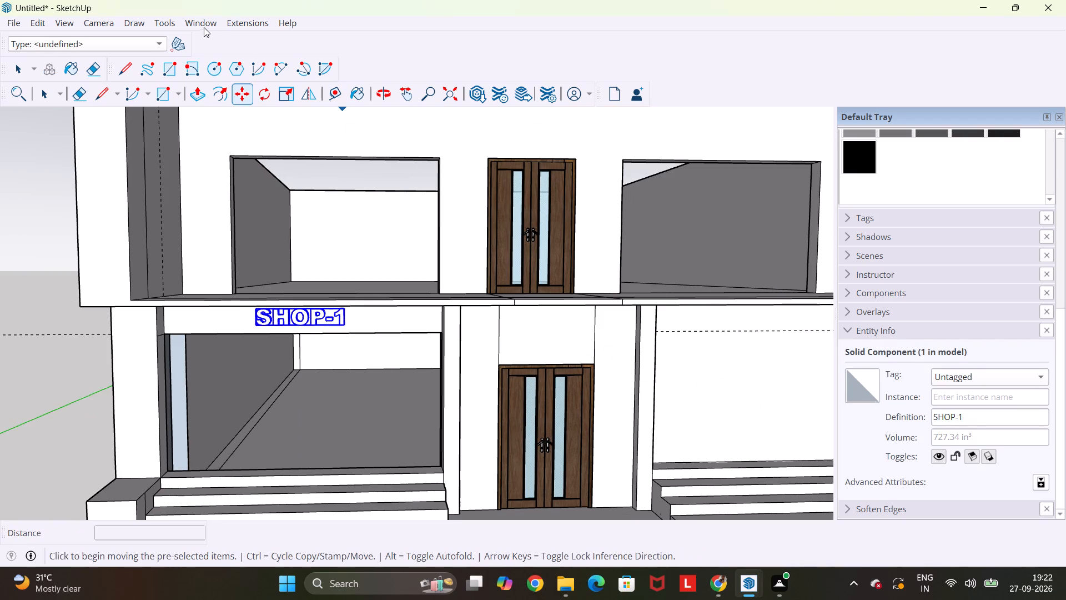
pyautogui.click(160, 20)
pyautogui.click(225, 368)
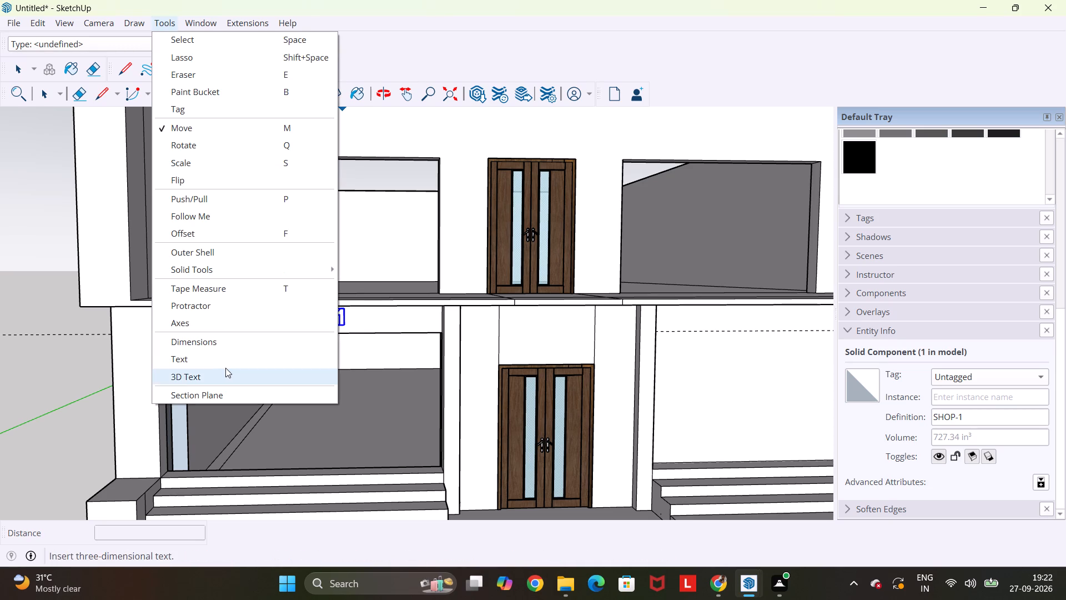
pyautogui.moveTo(564, 192); pyautogui.dragTo(424, 199)
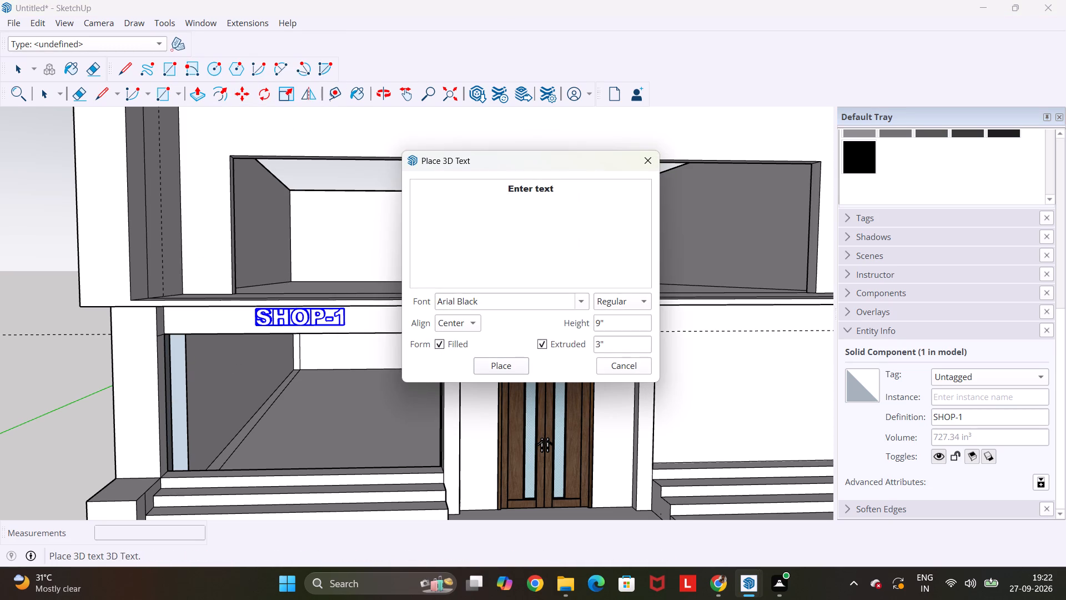
pyautogui.moveTo(559, 187); pyautogui.dragTo(492, 187)
pyautogui.write('SHOP')
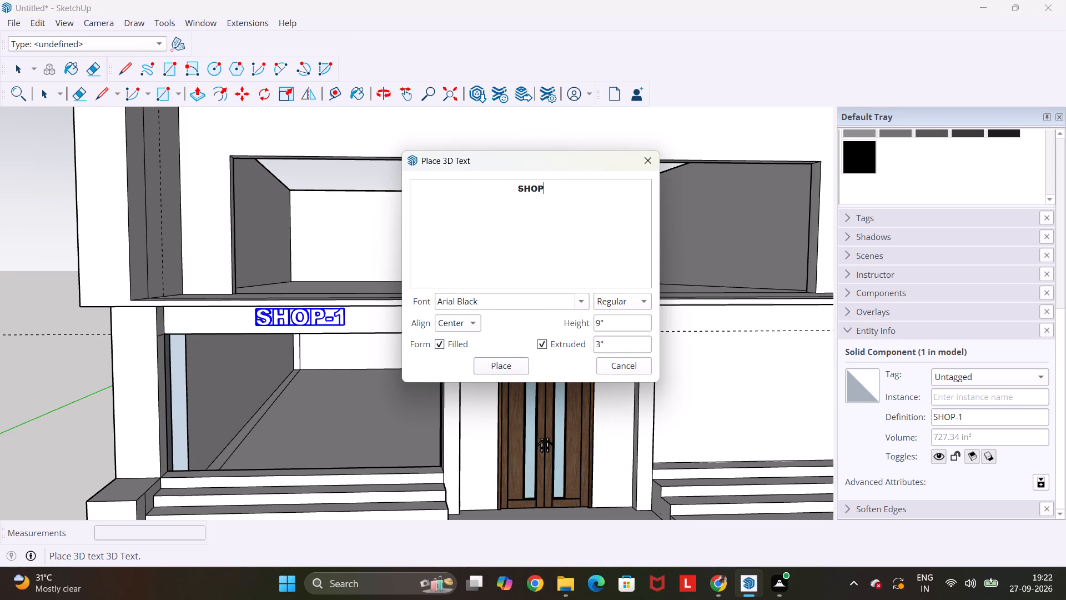
pyautogui.write('-2')
pyautogui.click(505, 367)
# Place the SHOP-2 text on the wall band above the right ground-floor bay and clear the selection.
pyautogui.moveTo(692, 331); pyautogui.dragTo(515, 314, button='middle')
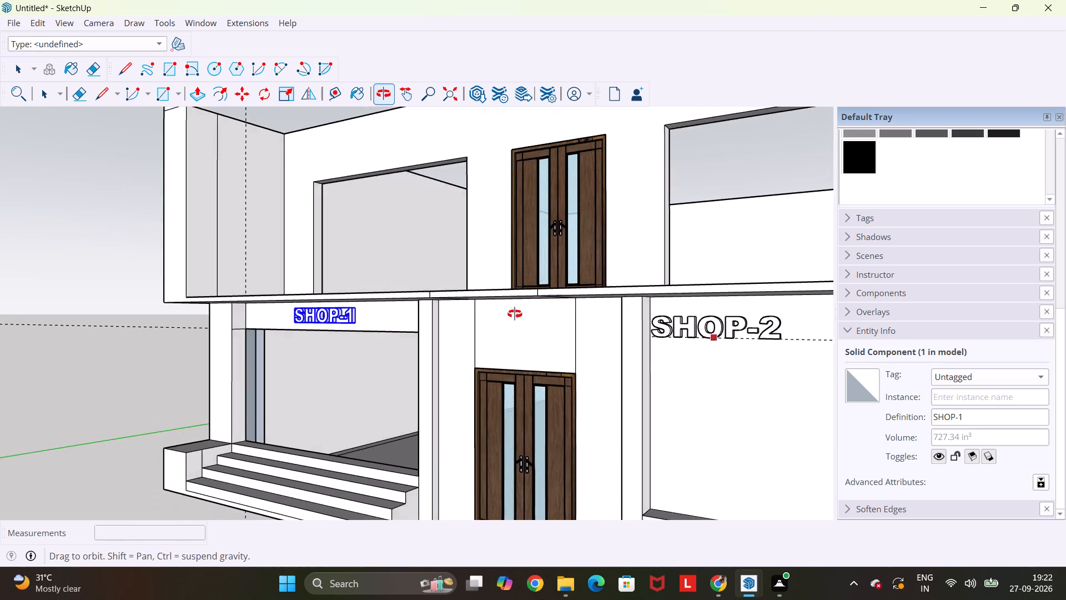
pyautogui.moveTo(515, 314); pyautogui.dragTo(586, 329, button='middle')
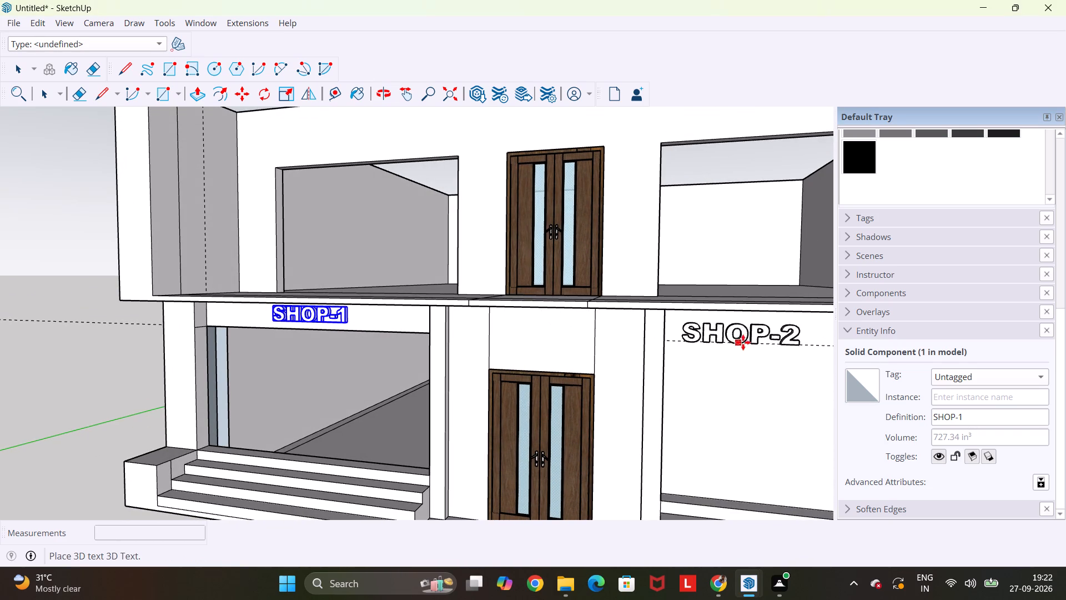
pyautogui.keyDown('shift'); pyautogui.moveTo(747, 344); pyautogui.dragTo(469, 297, button='middle'); pyautogui.keyUp('shift')
pyautogui.keyDown('shift'); pyautogui.moveTo(476, 304); pyautogui.dragTo(602, 319, button='middle'); pyautogui.keyUp('shift')
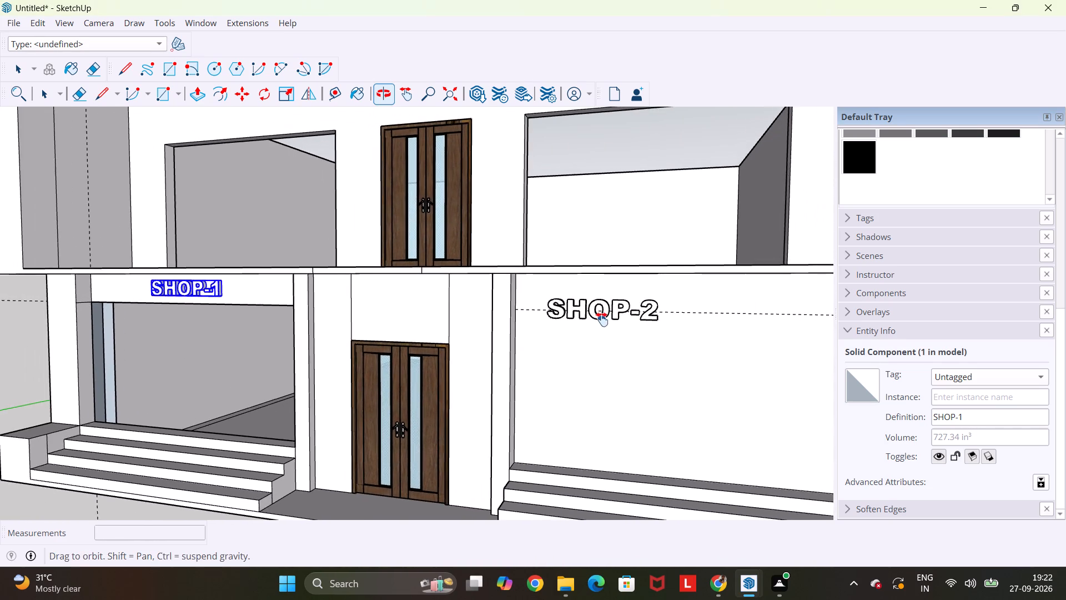
pyautogui.keyDown('shift'); pyautogui.moveTo(602, 319); pyautogui.dragTo(414, 282, button='middle'); pyautogui.keyUp('shift')
pyautogui.keyDown('ctrl'); pyautogui.moveTo(413, 286); pyautogui.dragTo(505, 286, button='middle'); pyautogui.keyUp('ctrl')
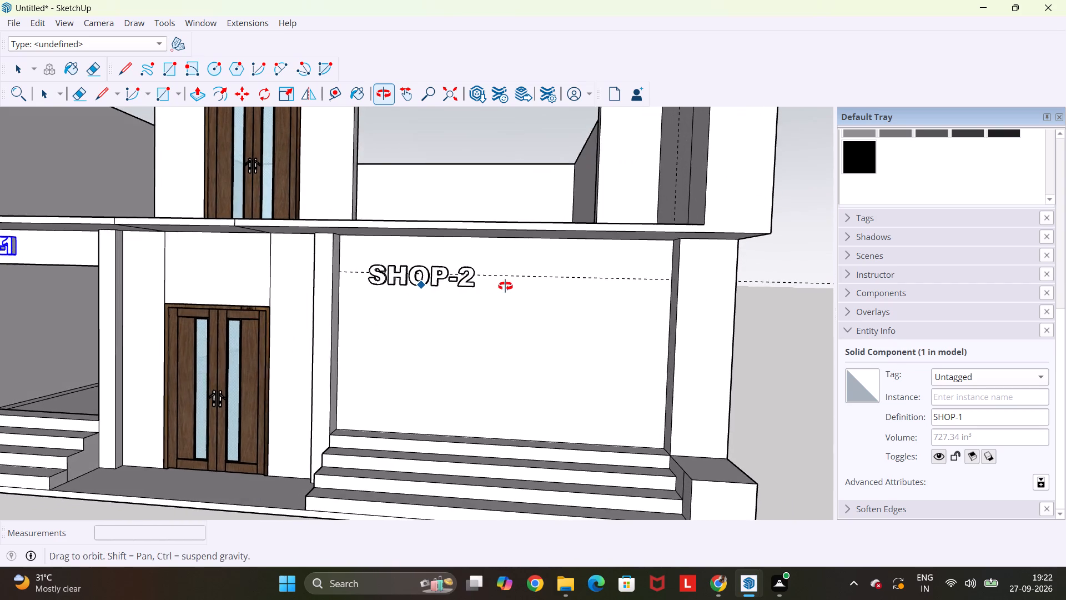
pyautogui.keyDown('ctrl'); pyautogui.moveTo(505, 286); pyautogui.dragTo(510, 286, button='middle'); pyautogui.keyUp('ctrl')
pyautogui.scroll(4, 524, 268)
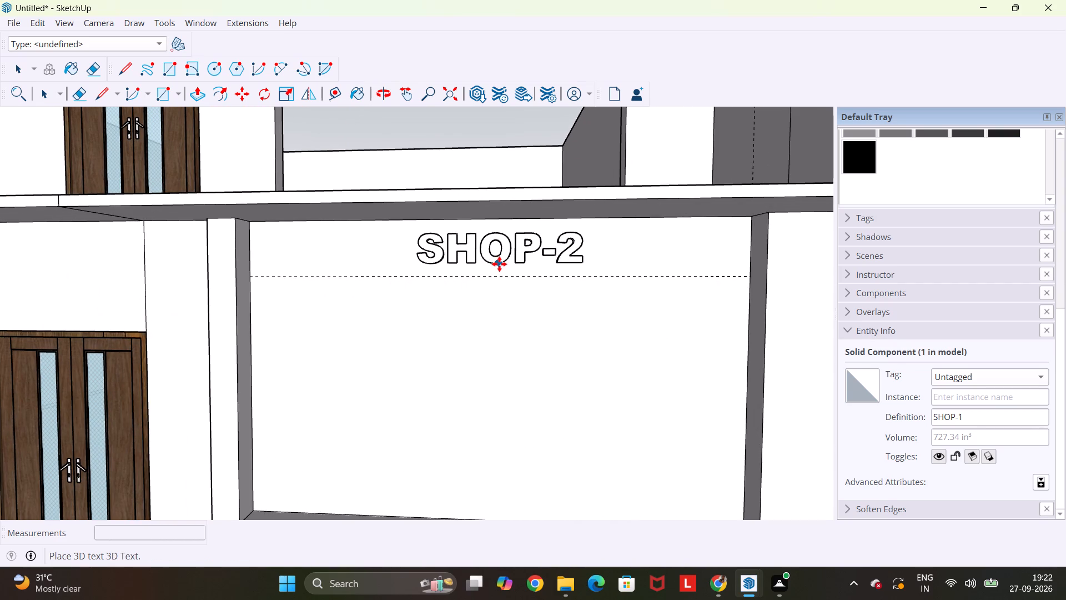
pyautogui.click(498, 264)
pyautogui.scroll(-4, 498, 264)
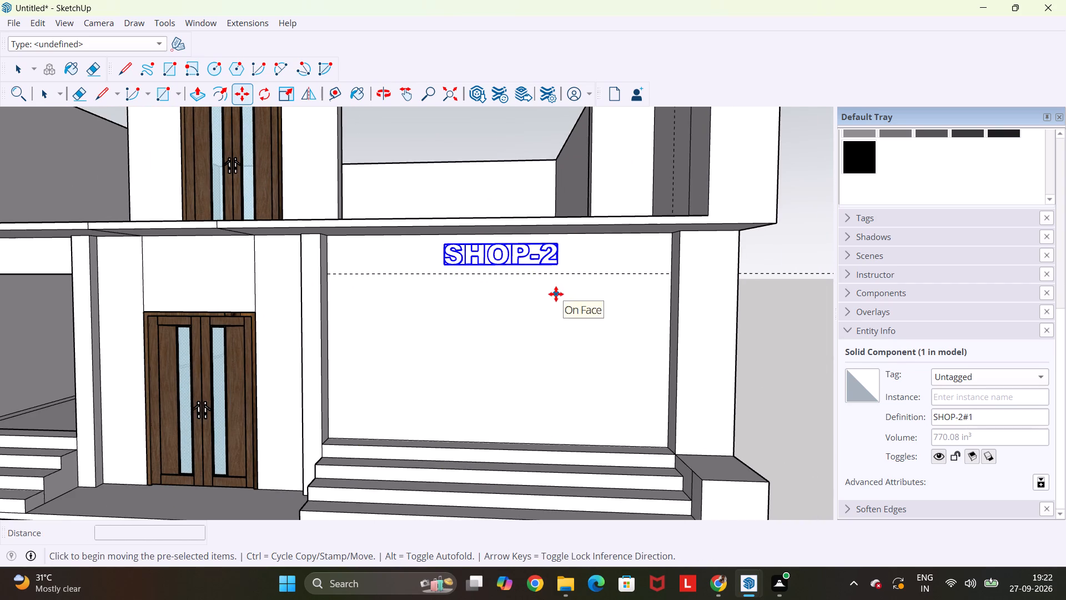
pyautogui.press('space')
pyautogui.click(773, 311)
pyautogui.scroll(-4, 765, 306)
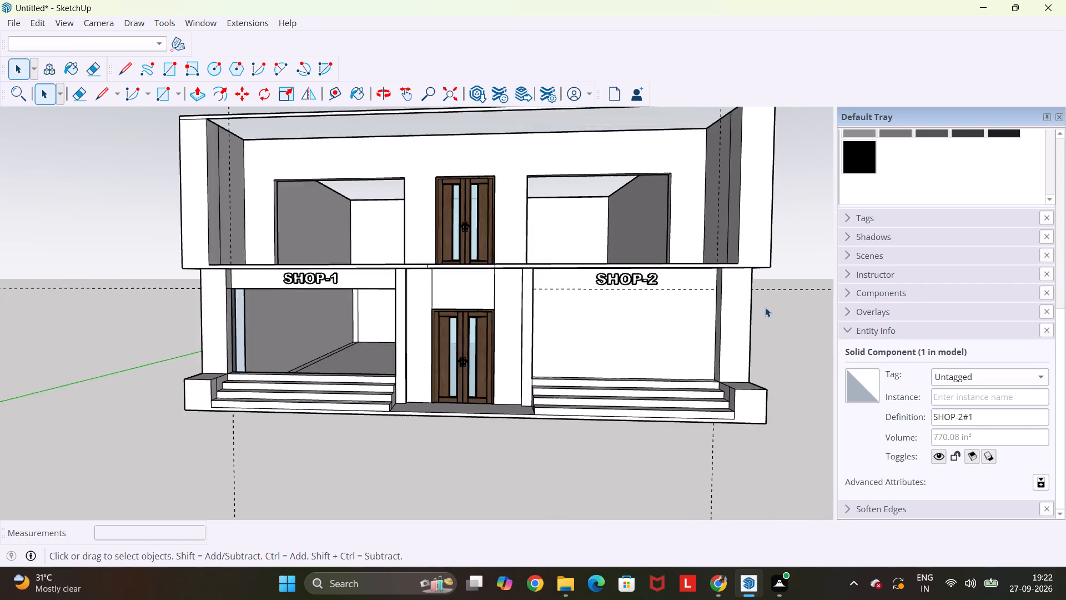
pyautogui.scroll(-3, 765, 307)
pyautogui.moveTo(576, 314); pyautogui.dragTo(580, 321, button='middle')
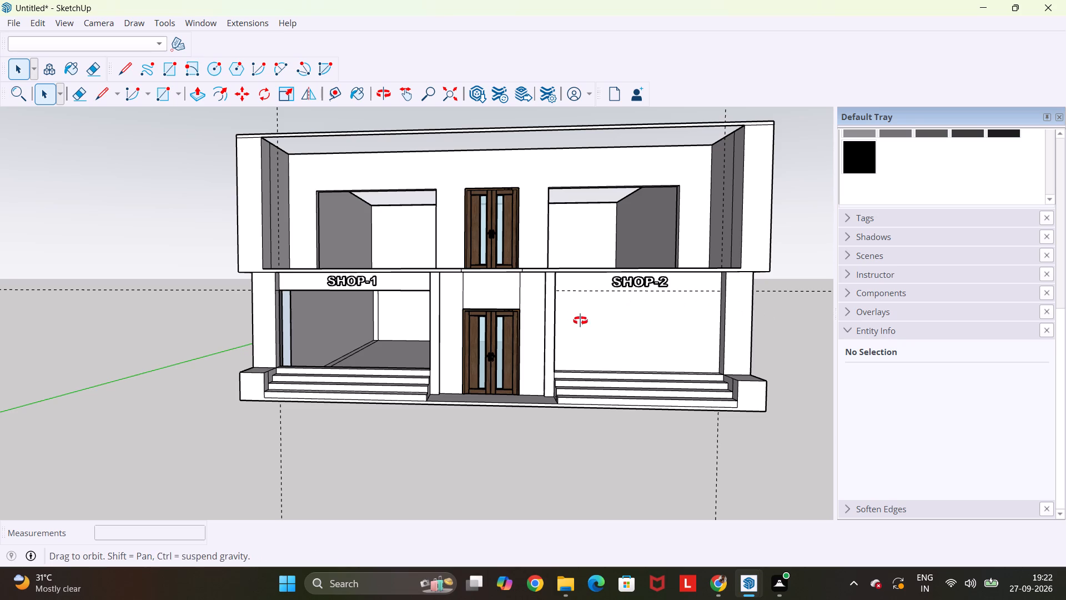
pyautogui.moveTo(580, 321); pyautogui.dragTo(612, 326, button='middle')
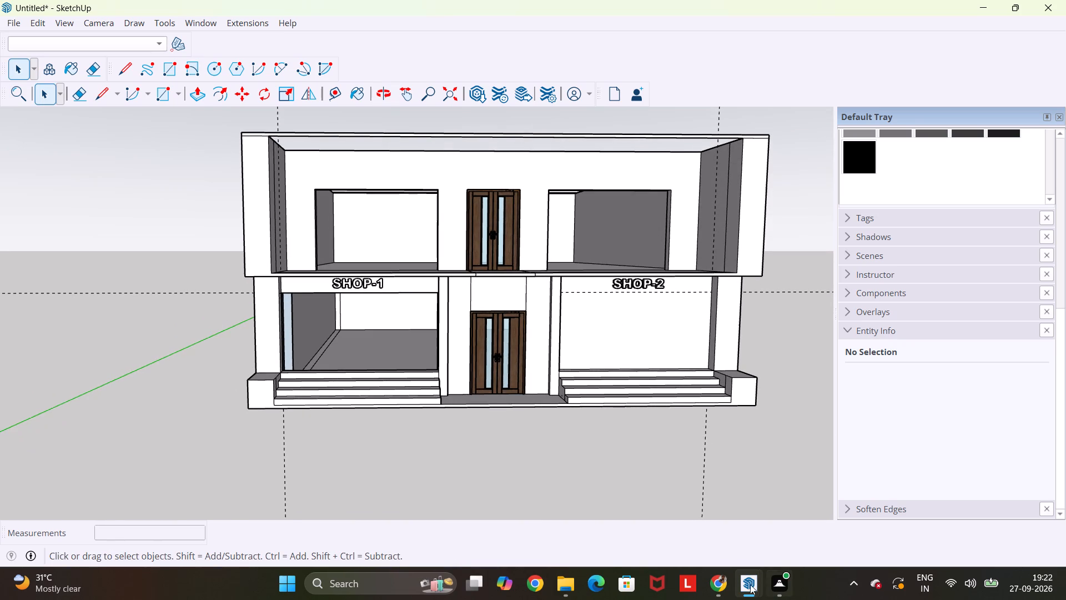
# Switch to the Roller+Shutter+Door_250915 (1) model window to view the roller shutter.
pyautogui.click(747, 584)
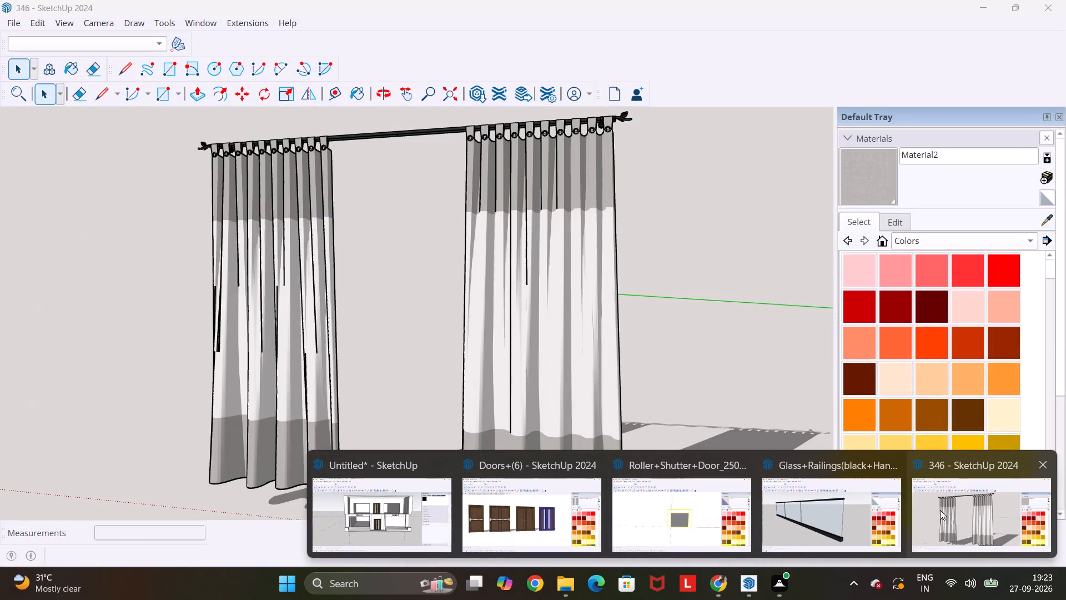
pyautogui.click(675, 513)
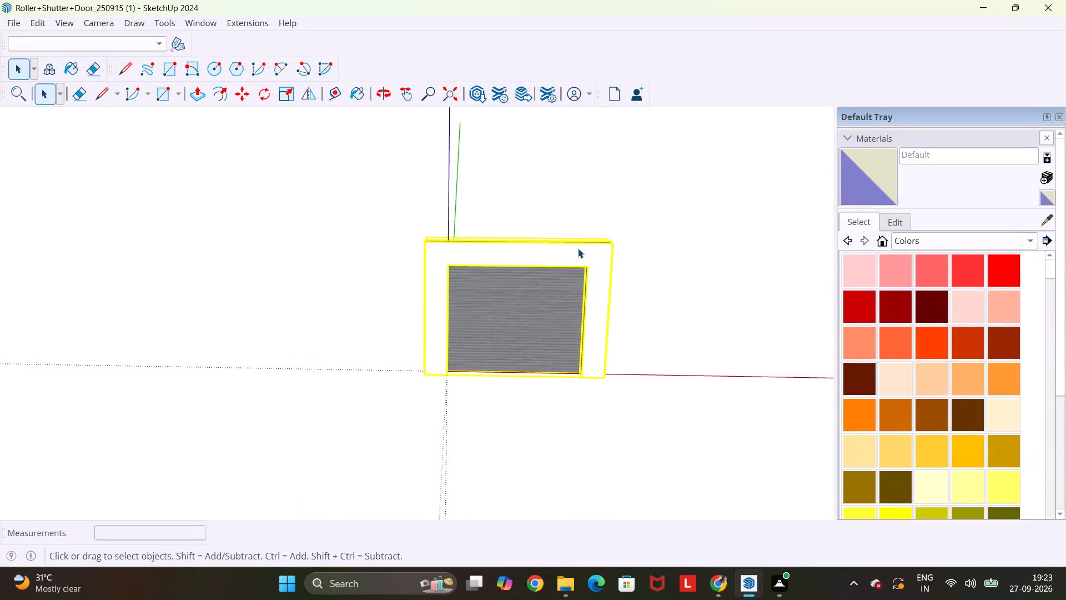
pyautogui.scroll(-2, 578, 248)
# Refresh the Downloads folder and open the roller+shutter.skp model from it.
pyautogui.click(739, 583)
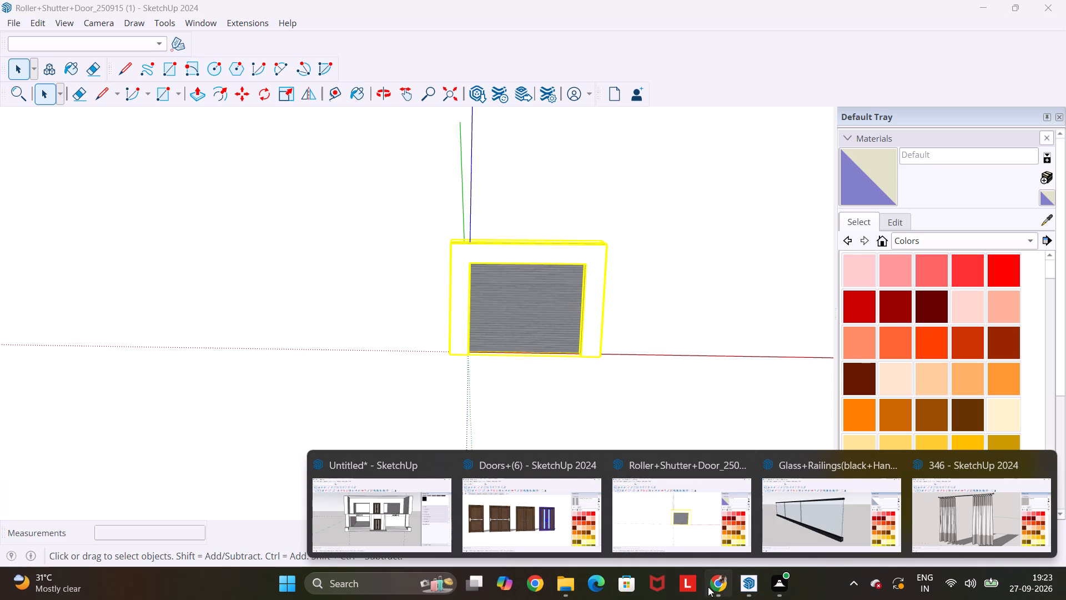
pyautogui.click(566, 587)
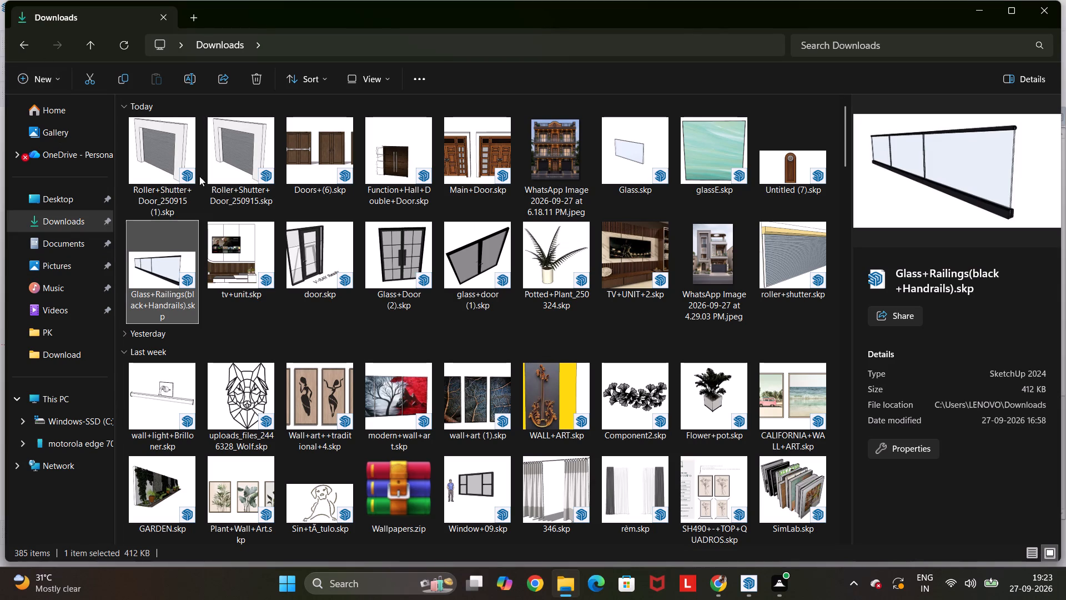
pyautogui.click(127, 51)
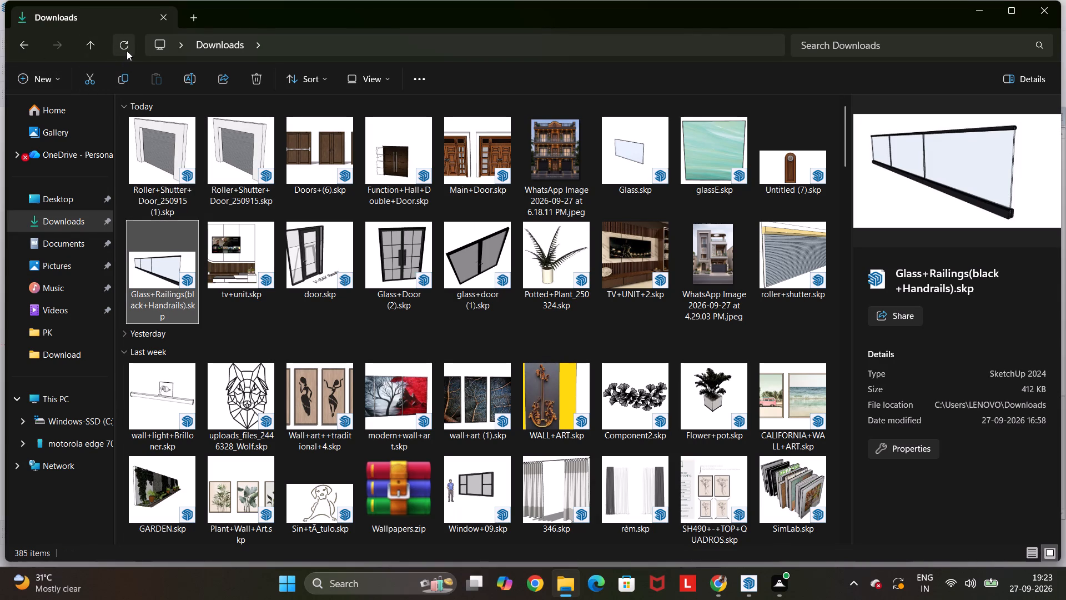
pyautogui.click(149, 137)
pyautogui.rightClick(149, 137)
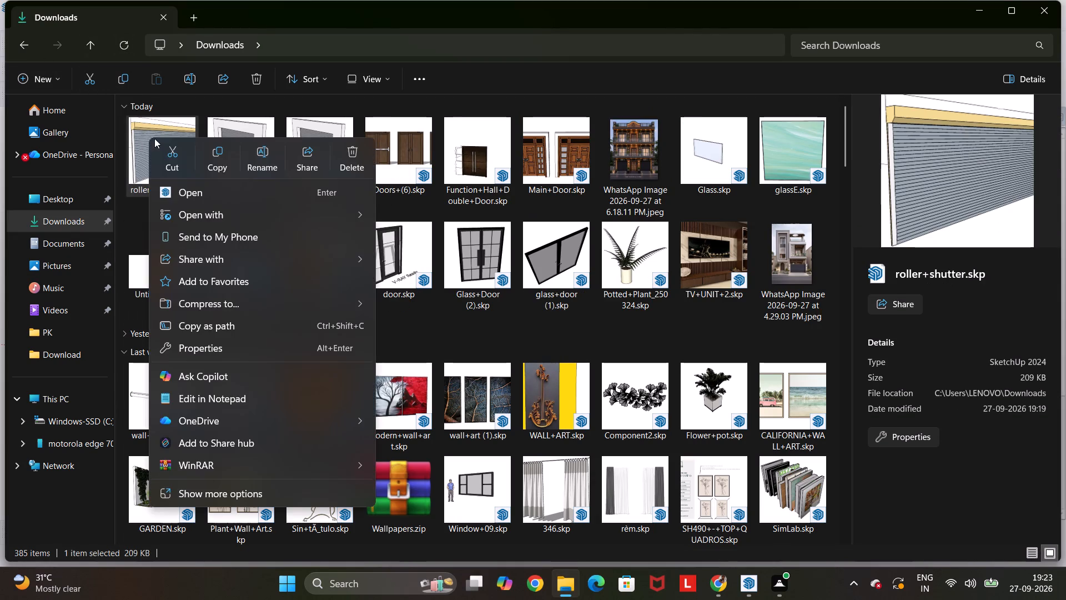
pyautogui.click(192, 200)
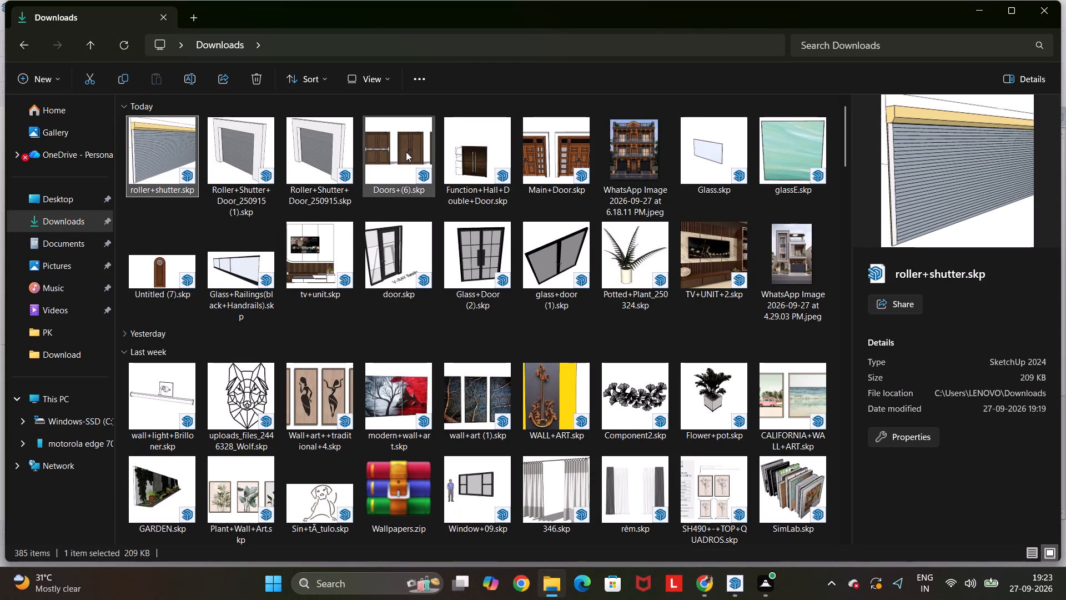
pyautogui.click(985, 11)
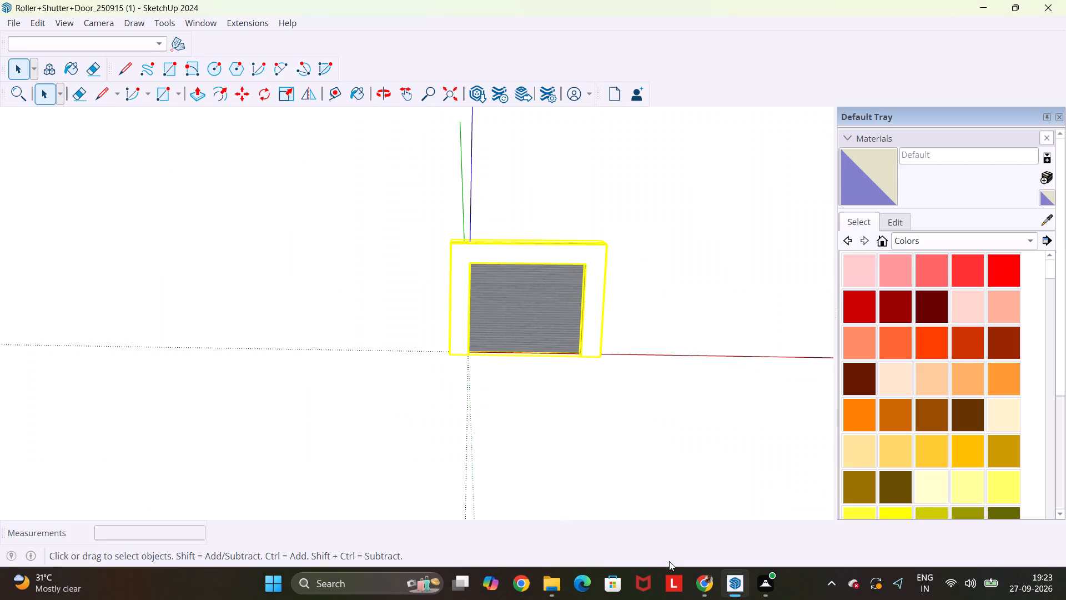
# Switch to the 3D Warehouse page in Chrome and close the SketchUp subscription offer.
pyautogui.click(710, 586)
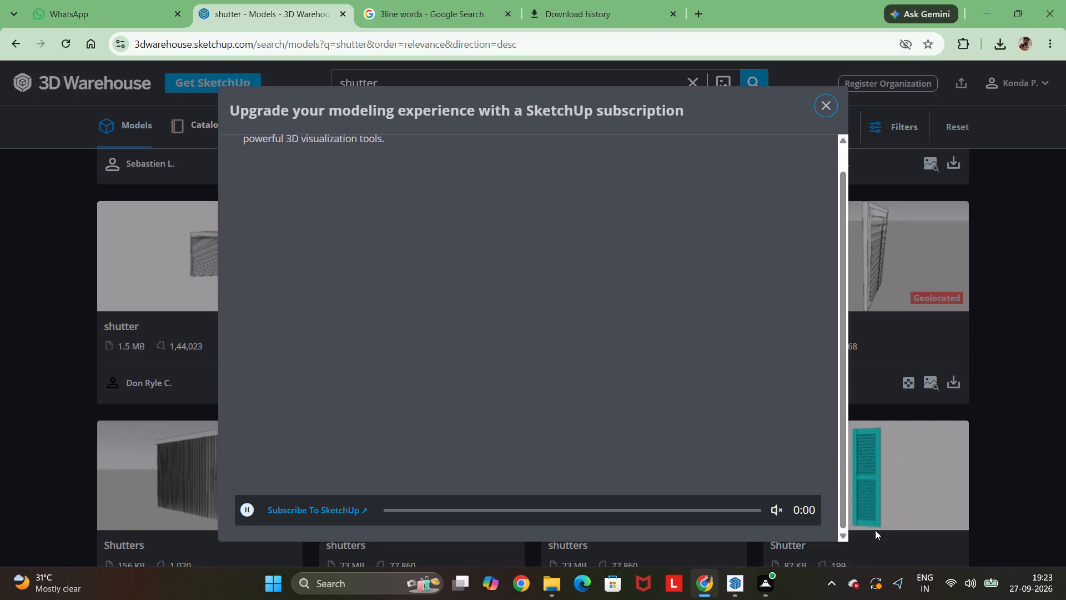
pyautogui.click(540, 432)
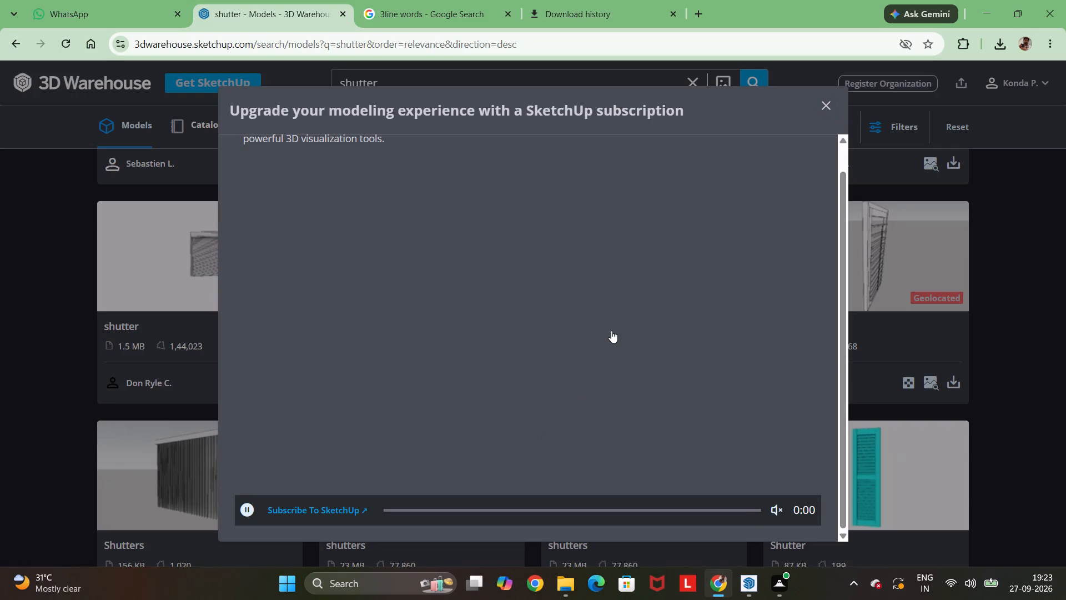
pyautogui.scroll(11, 611, 331)
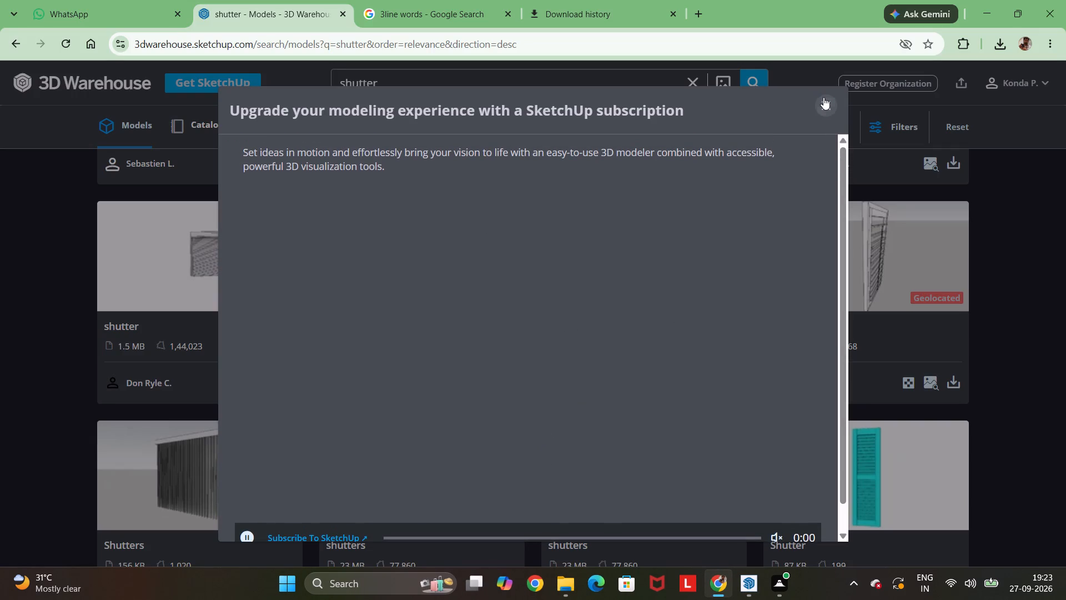
pyautogui.click(823, 97)
# Replace the shutter search in 3D Warehouse with a search for "GLASS door".
pyautogui.click(418, 78)
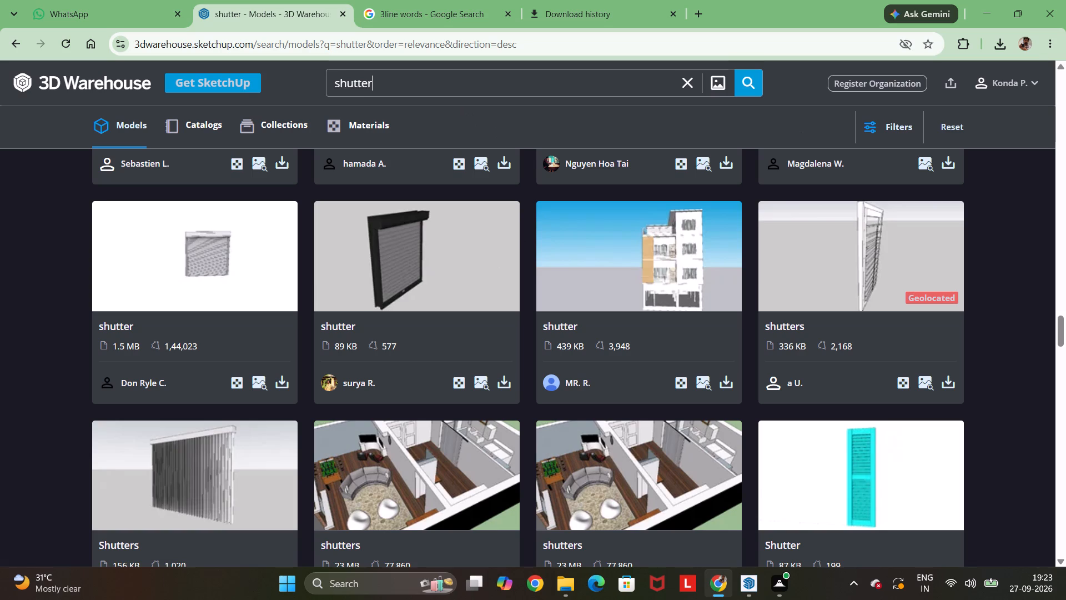
pyautogui.press('BackSpace')
pyautogui.press('BackSpace')
pyautogui.press('BackSpace')
pyautogui.press('BackSpace')
pyautogui.press('BackSpace')
pyautogui.press('BackSpace')
pyautogui.press('BackSpace')
pyautogui.press('BackSpace')
pyautogui.press('BackSpace')
pyautogui.press('BackSpace')
pyautogui.press('BackSpace')
pyautogui.press('BackSpace')
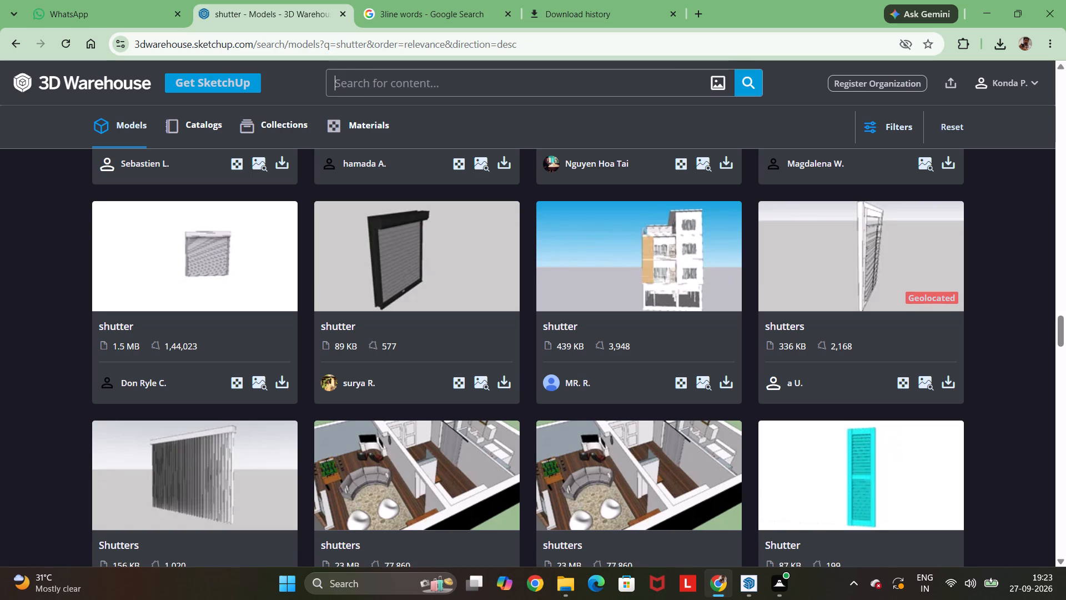
pyautogui.write('GLASS')
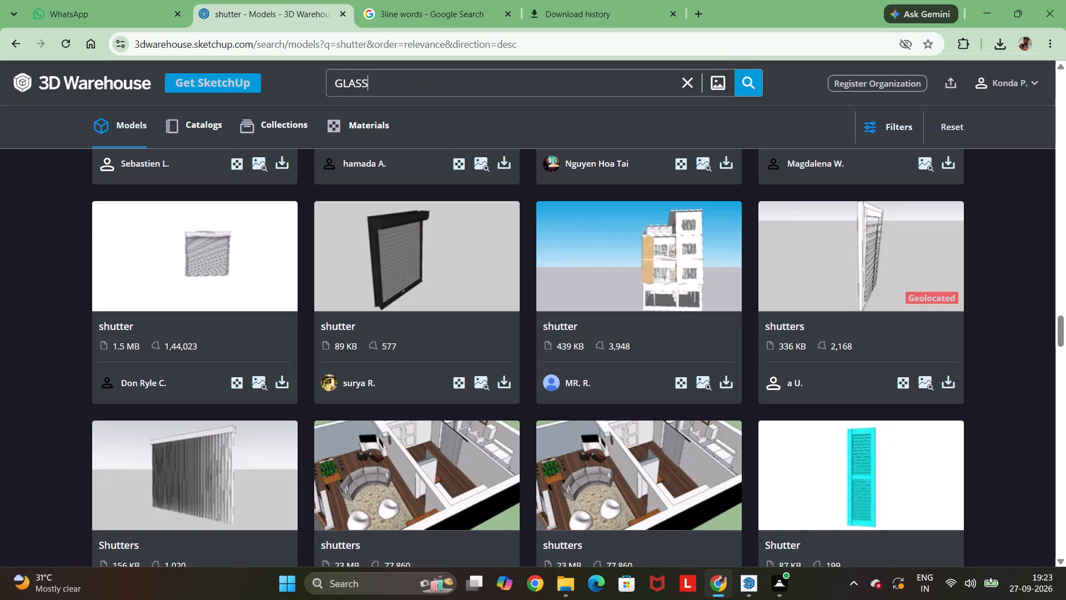
pyautogui.press('space')
pyautogui.press('d')
pyautogui.write('oor')
pyautogui.press('Return')
pyautogui.scroll(1, 646, 65)
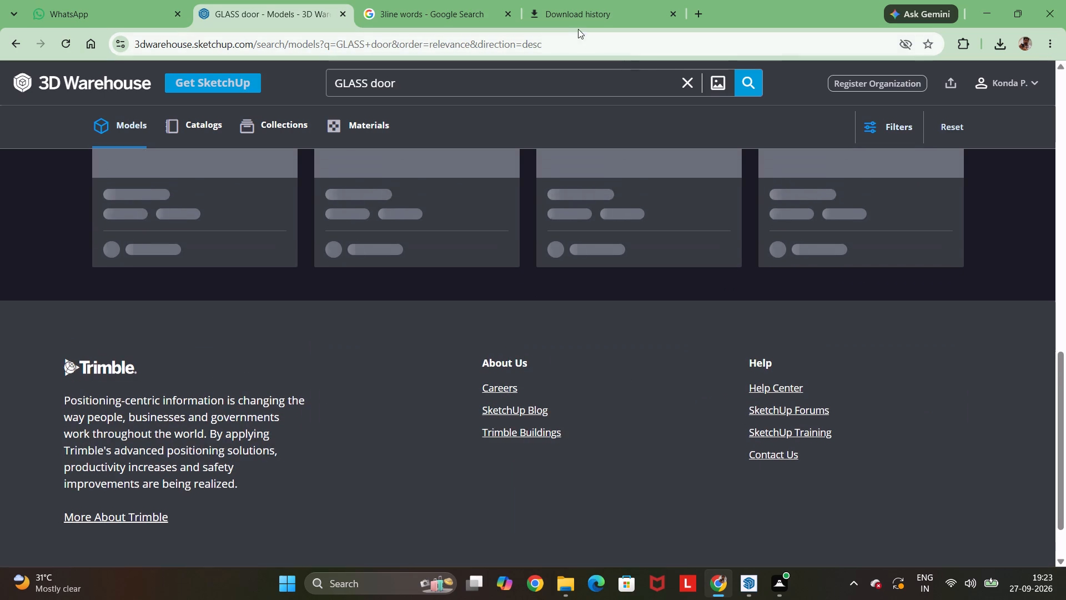
# Close the Download history and Google Search tabs in the browser.
pyautogui.click(671, 13)
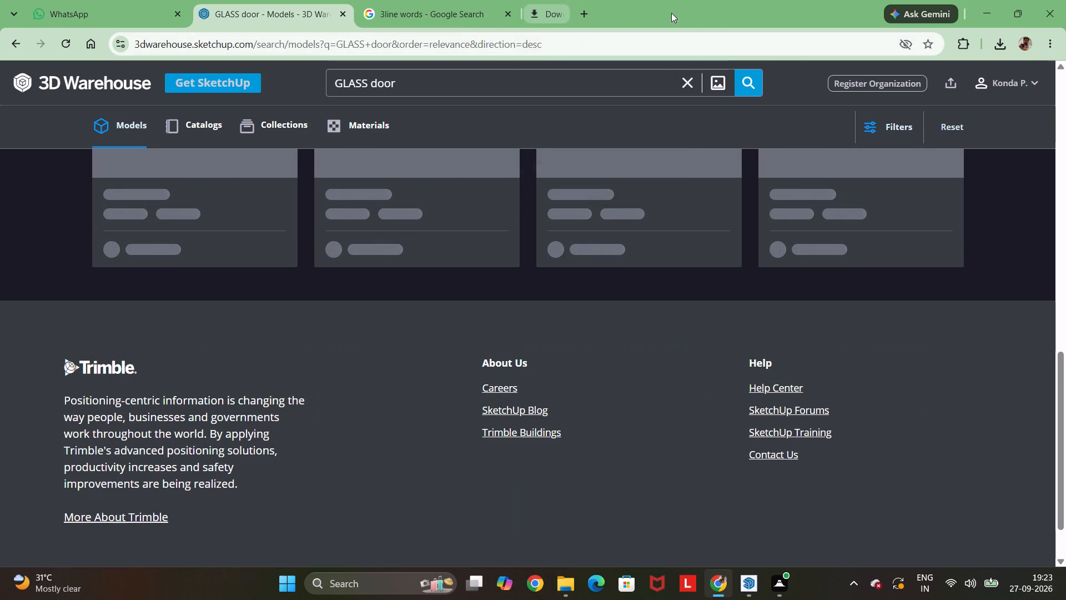
pyautogui.click(474, 3)
pyautogui.click(506, 14)
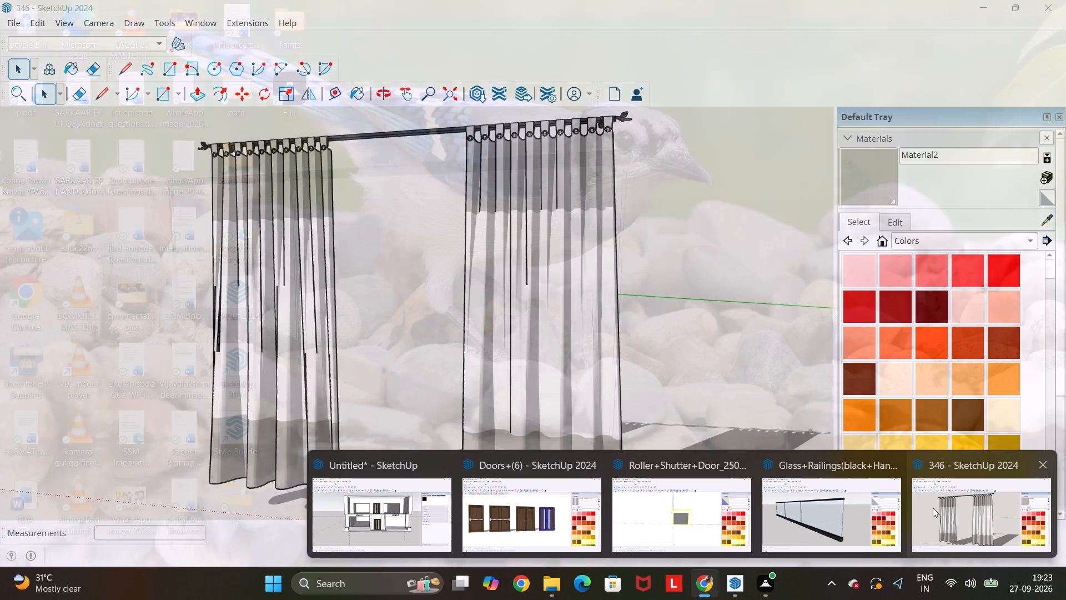
# Switch to the 346 model and copy its complete pair of curtains with the rod.
pyautogui.click(956, 508)
pyautogui.scroll(-8, 846, 447)
pyautogui.scroll(-3, 649, 267)
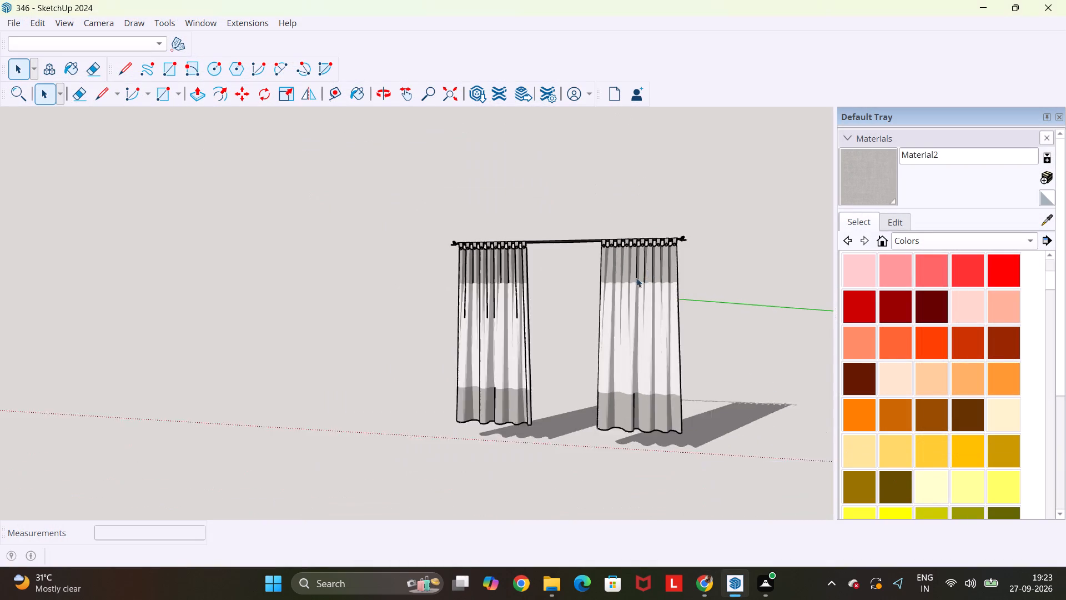
pyautogui.scroll(-2, 636, 278)
pyautogui.moveTo(562, 304); pyautogui.dragTo(628, 313, button='middle')
pyautogui.moveTo(706, 195); pyautogui.dragTo(348, 441)
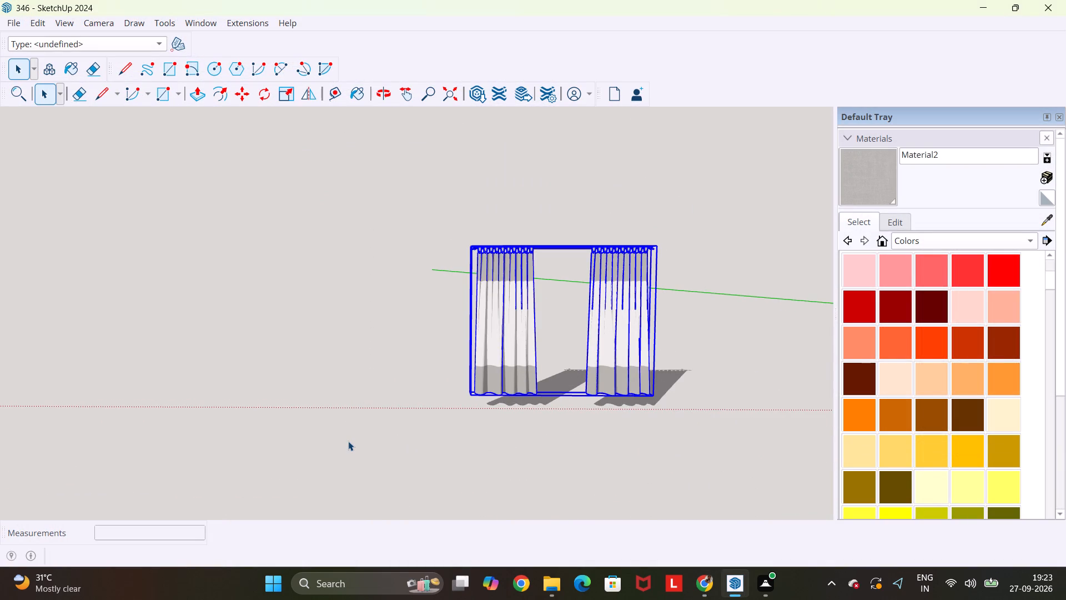
pyautogui.hotkey('ctrl', 'c')
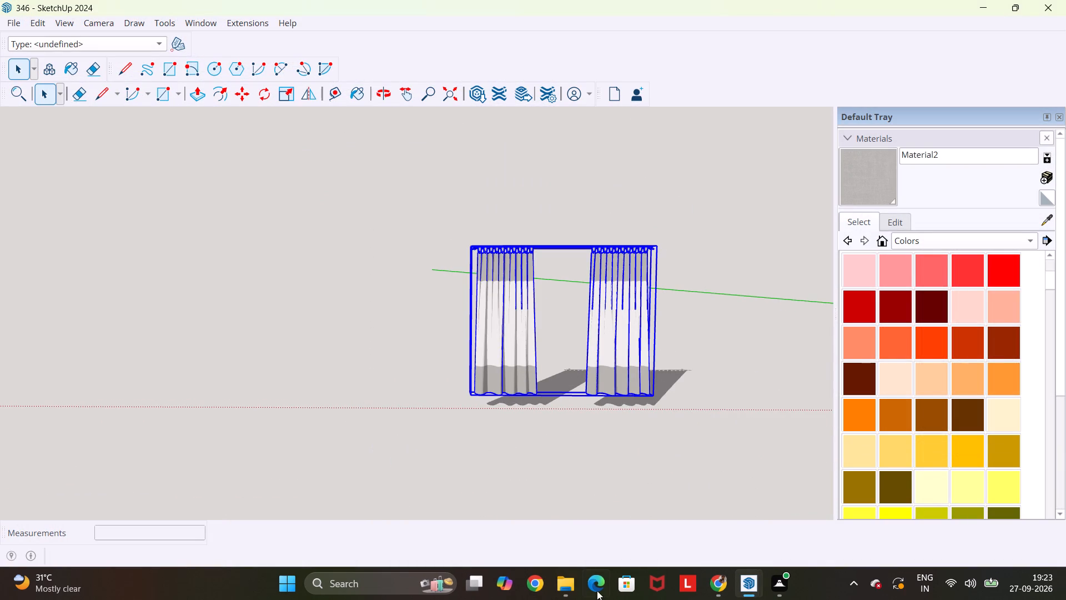
# Paste the curtains into the Untitled building model at the bottom corner of the upper-floor opening above SHOP-1.
pyautogui.click(745, 581)
pyautogui.click(250, 504)
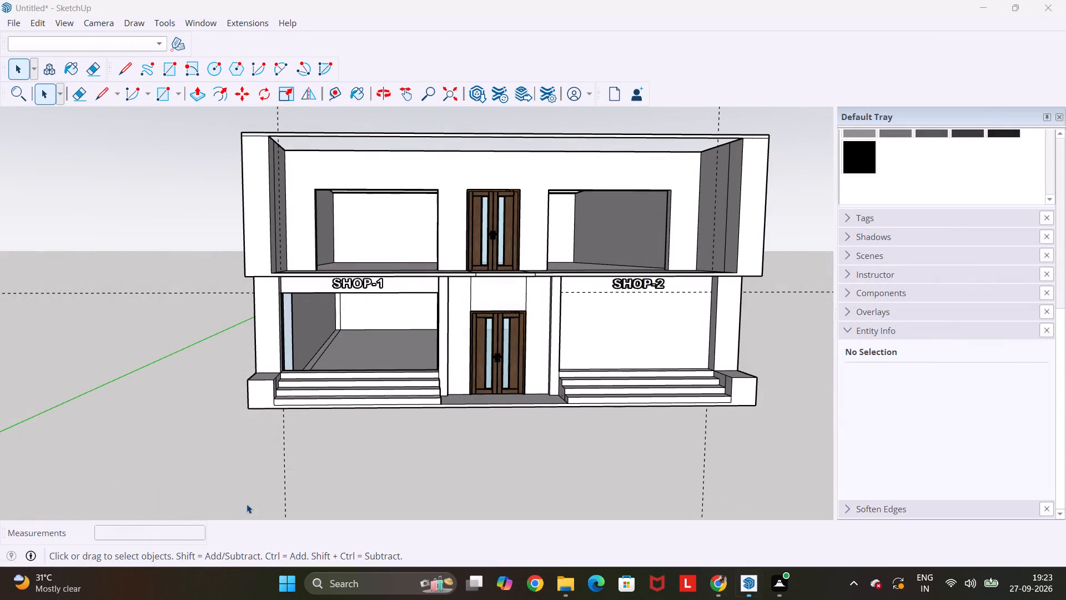
pyautogui.scroll(6, 346, 188)
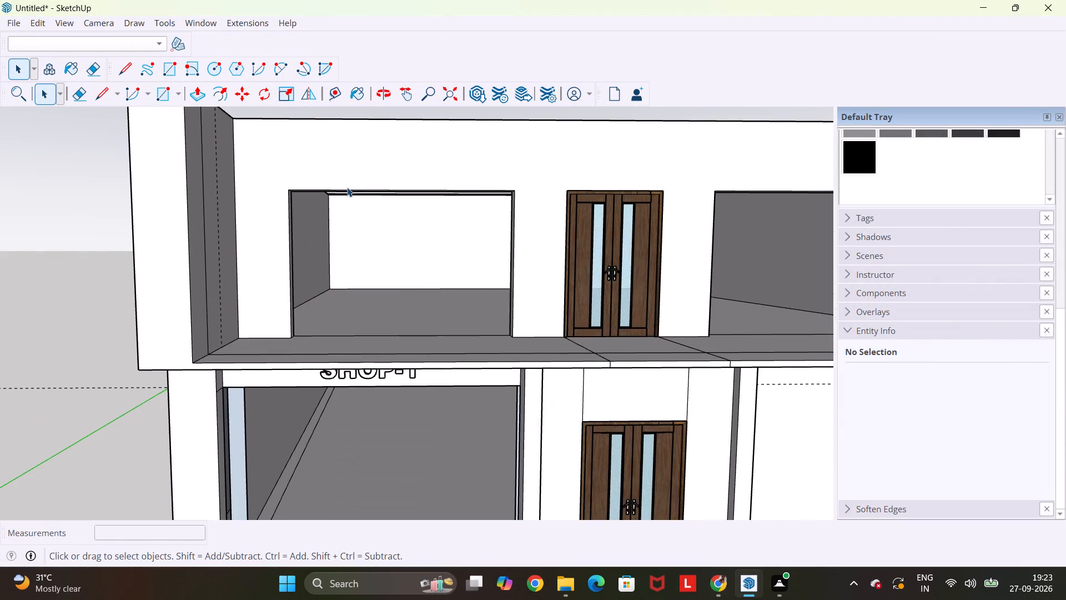
pyautogui.scroll(1, 347, 187)
pyautogui.moveTo(347, 187); pyautogui.dragTo(375, 208, button='middle')
pyautogui.hotkey('ctrl', 'v')
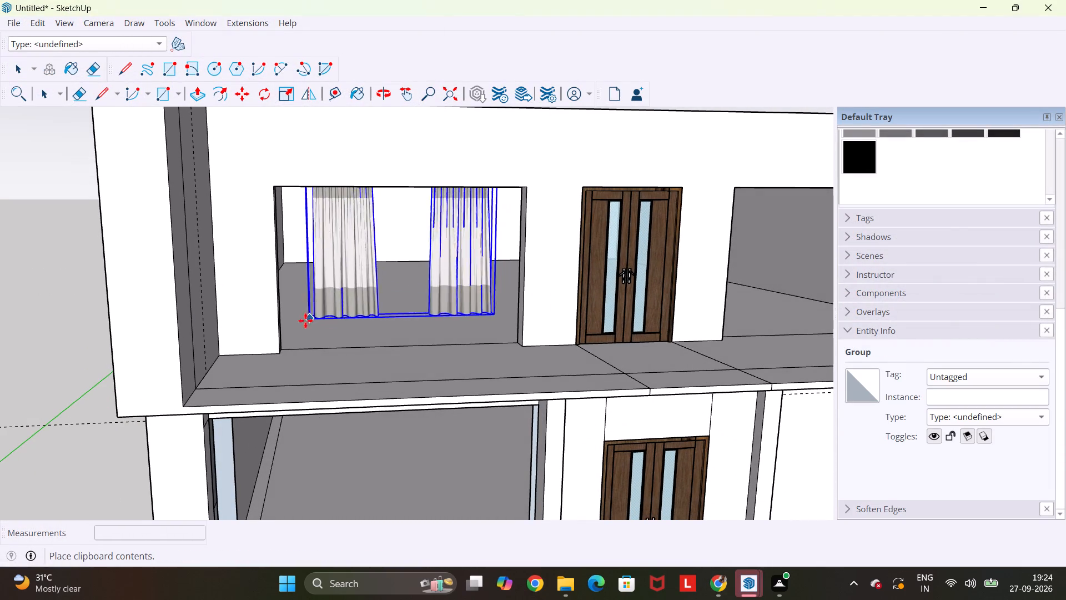
pyautogui.scroll(10, 279, 345)
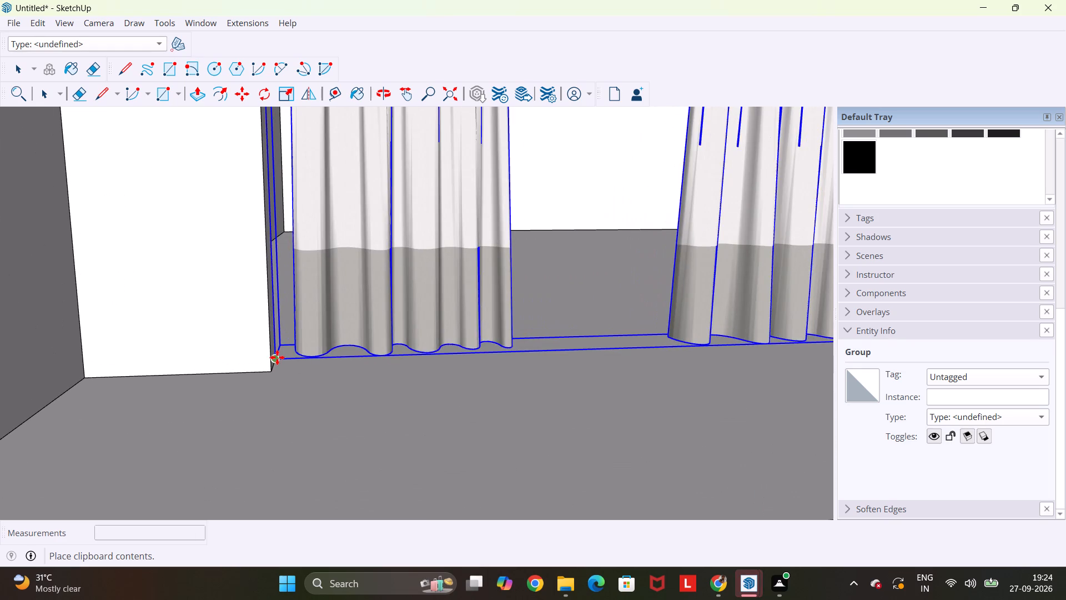
pyautogui.scroll(5, 278, 359)
pyautogui.click(278, 365)
# Scale the pasted curtains along red to about 1.02 so they span the opening above SHOP-1.
pyautogui.scroll(-4, 305, 354)
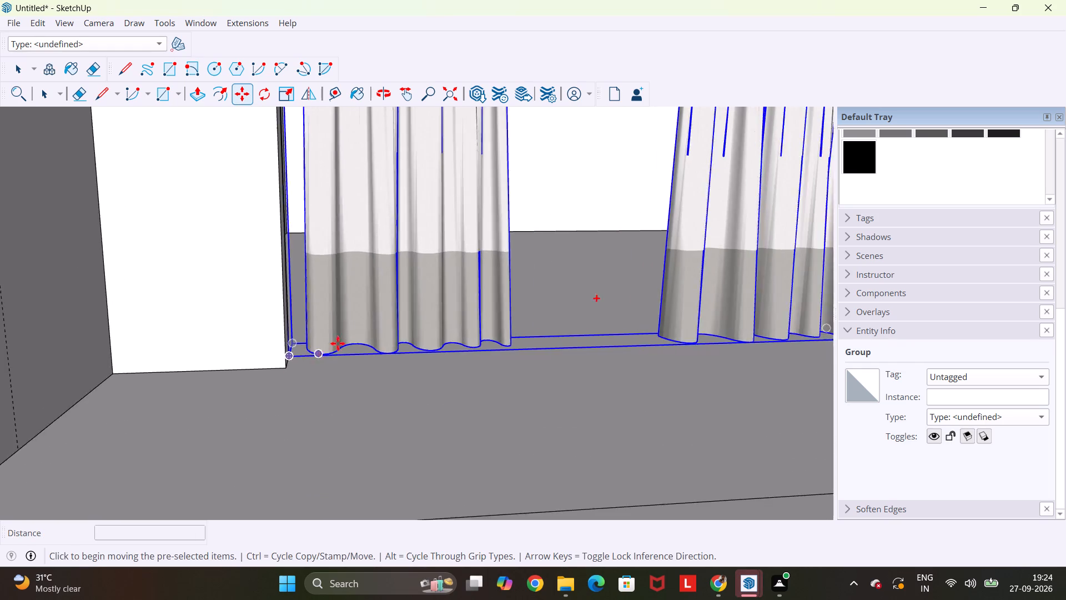
pyautogui.scroll(-14, 338, 343)
pyautogui.moveTo(520, 221); pyautogui.dragTo(521, 260, button='middle')
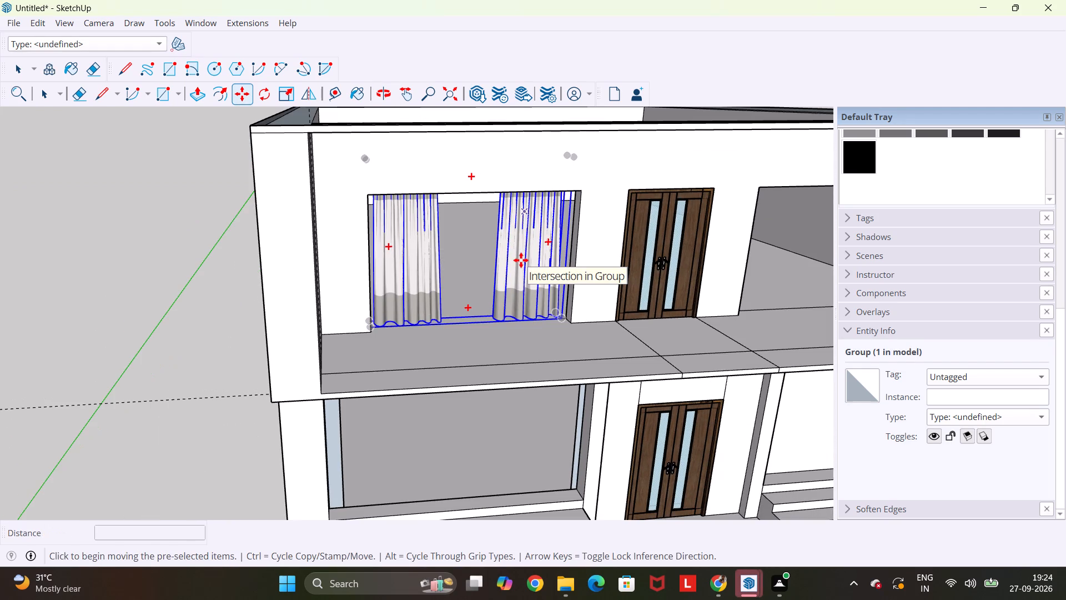
pyautogui.press('s')
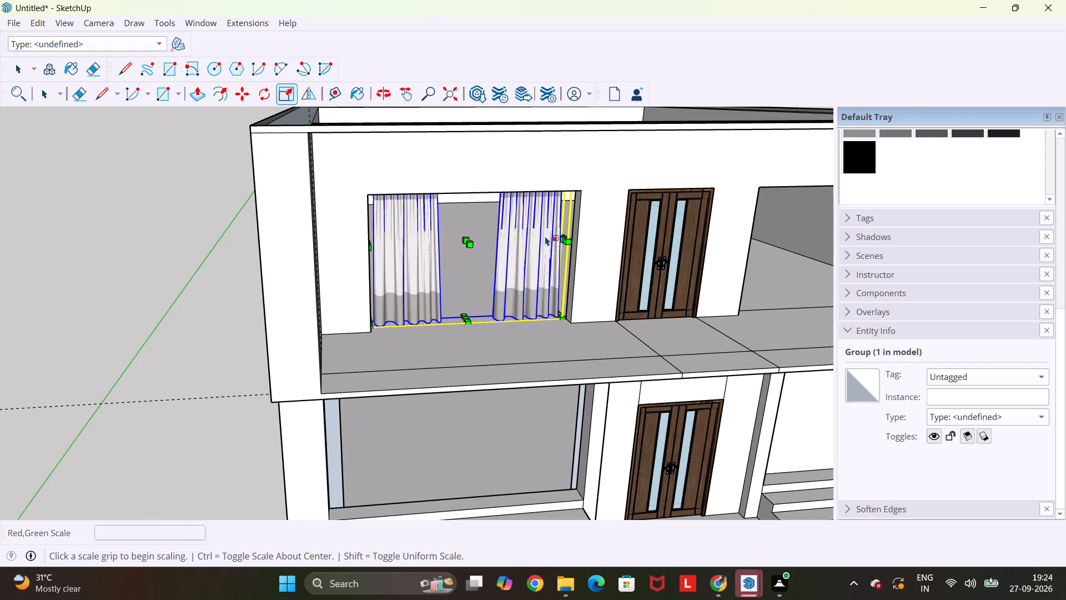
pyautogui.scroll(10, 567, 236)
pyautogui.scroll(-5, 524, 241)
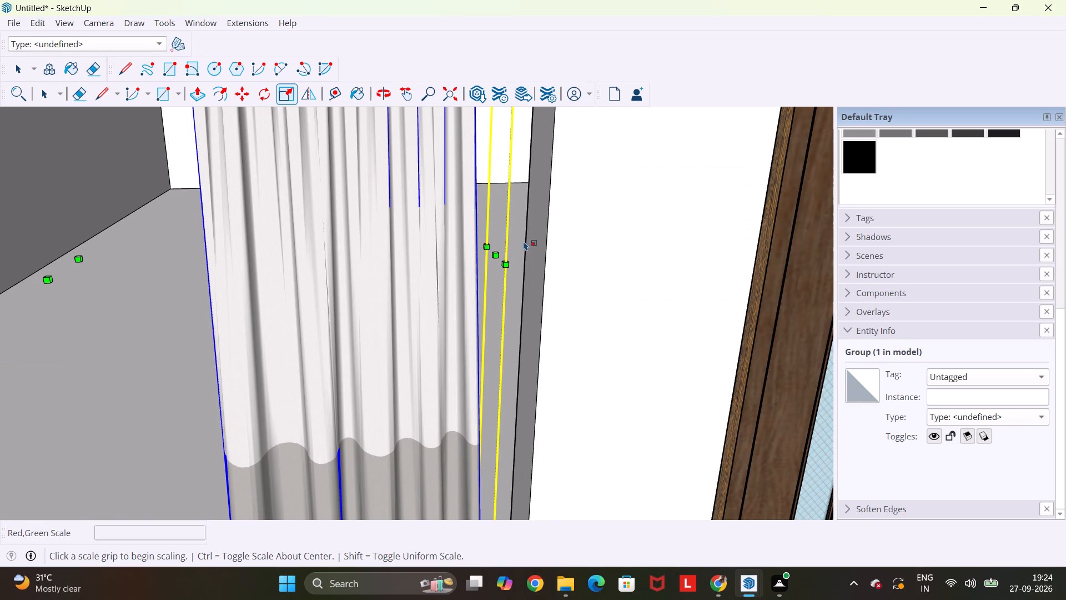
pyautogui.click(495, 254)
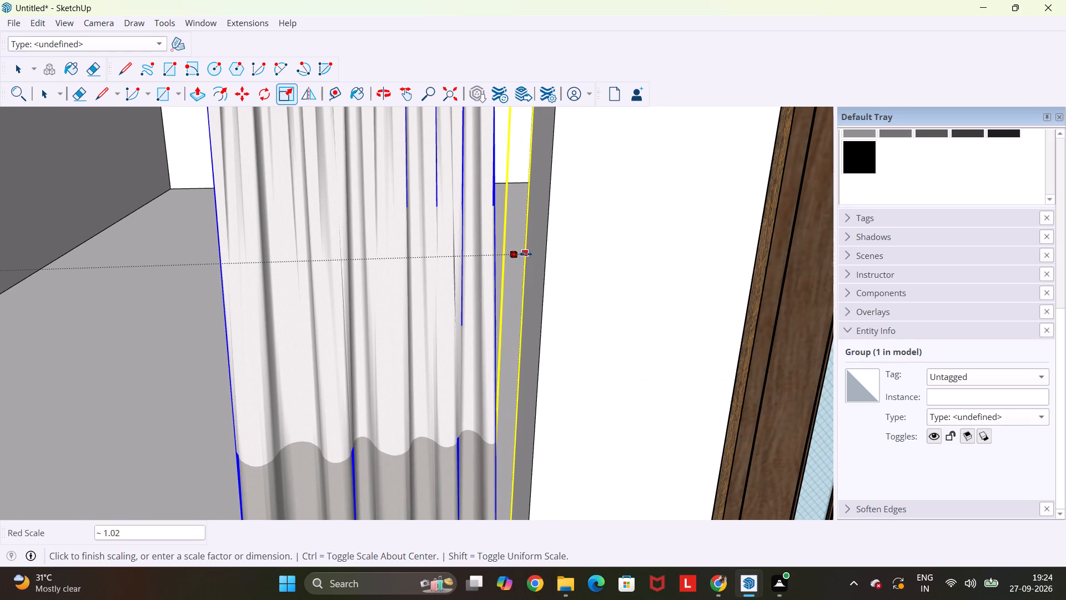
pyautogui.click(526, 254)
# Paste a second set of curtains behind the upper-floor opening above SHOP-2, at its bottom corner beside the door.
pyautogui.scroll(-5, 526, 254)
pyautogui.moveTo(451, 217); pyautogui.dragTo(449, 217, button='middle')
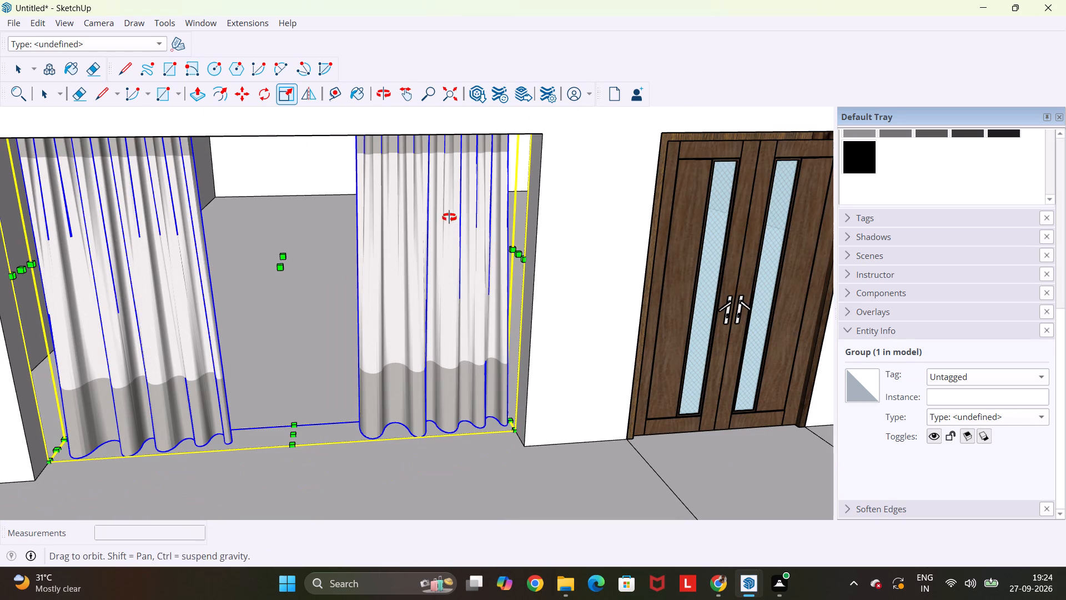
pyautogui.moveTo(449, 217); pyautogui.dragTo(114, 257, button='middle')
pyautogui.scroll(-1, 136, 248)
pyautogui.moveTo(578, 189); pyautogui.dragTo(87, 277, button='middle')
pyautogui.scroll(-2, 98, 277)
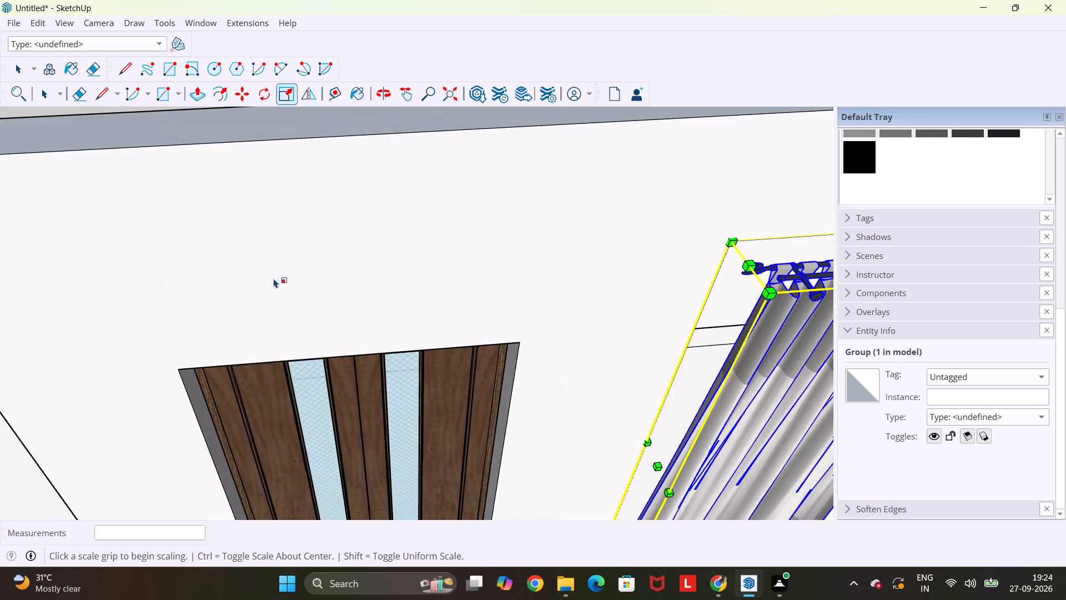
pyautogui.scroll(-5, 283, 279)
pyautogui.moveTo(762, 261); pyautogui.dragTo(637, 257, button='middle')
pyautogui.scroll(-5, 637, 257)
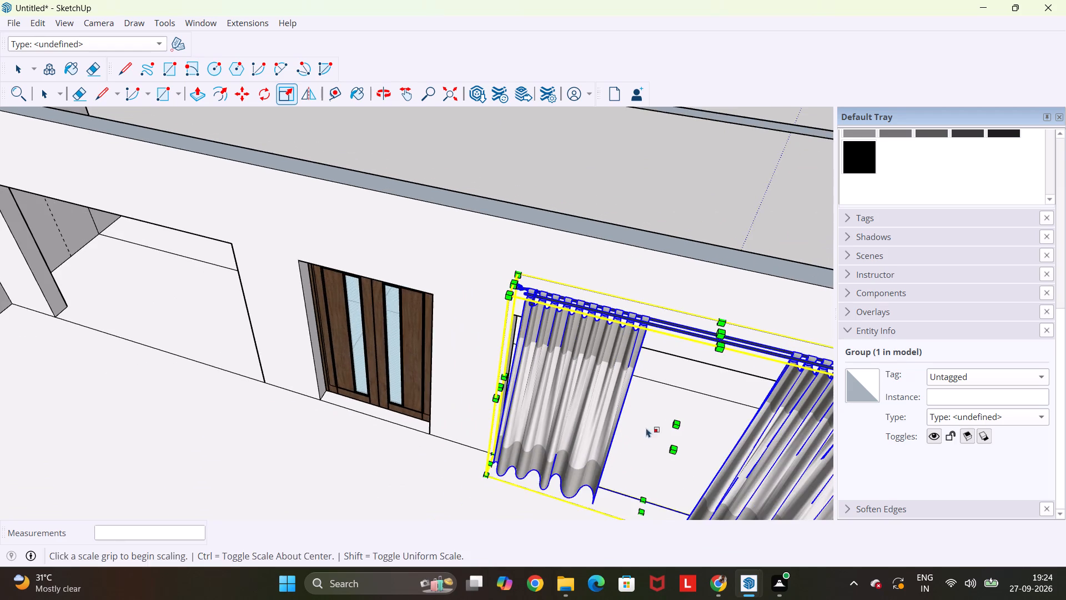
pyautogui.moveTo(647, 434); pyautogui.dragTo(697, 303, button='middle')
pyautogui.scroll(1, 697, 303)
pyautogui.scroll(-5, 717, 280)
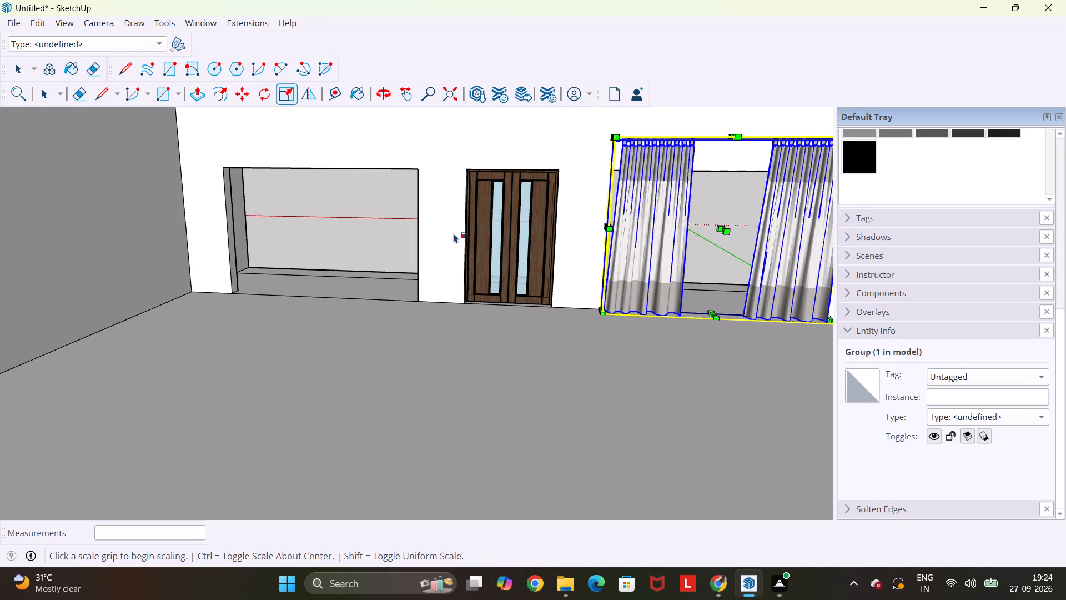
pyautogui.hotkey('ctrl', 'v')
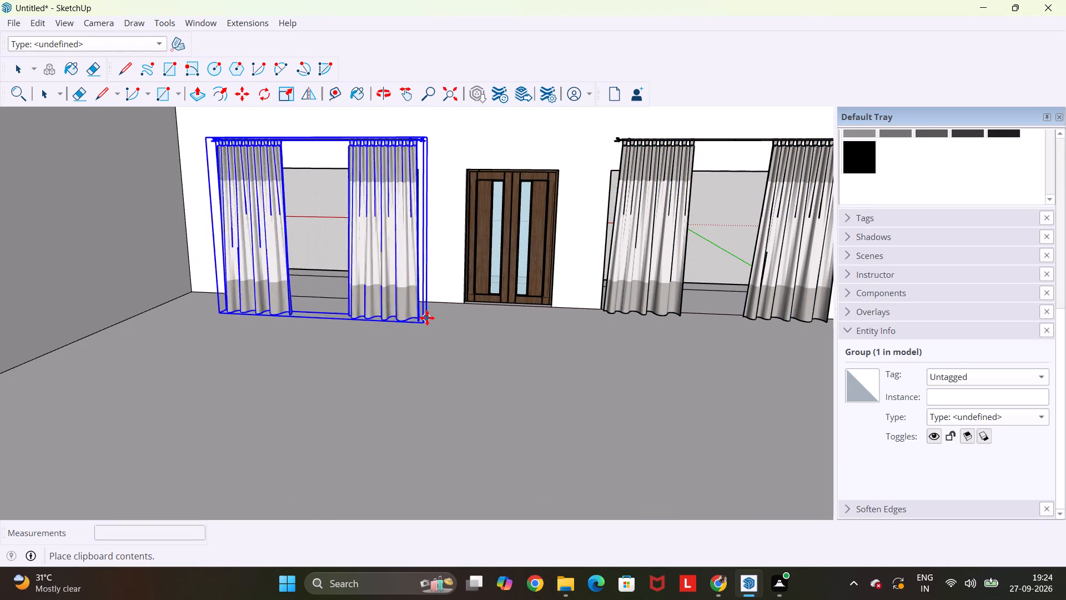
pyautogui.scroll(12, 428, 308)
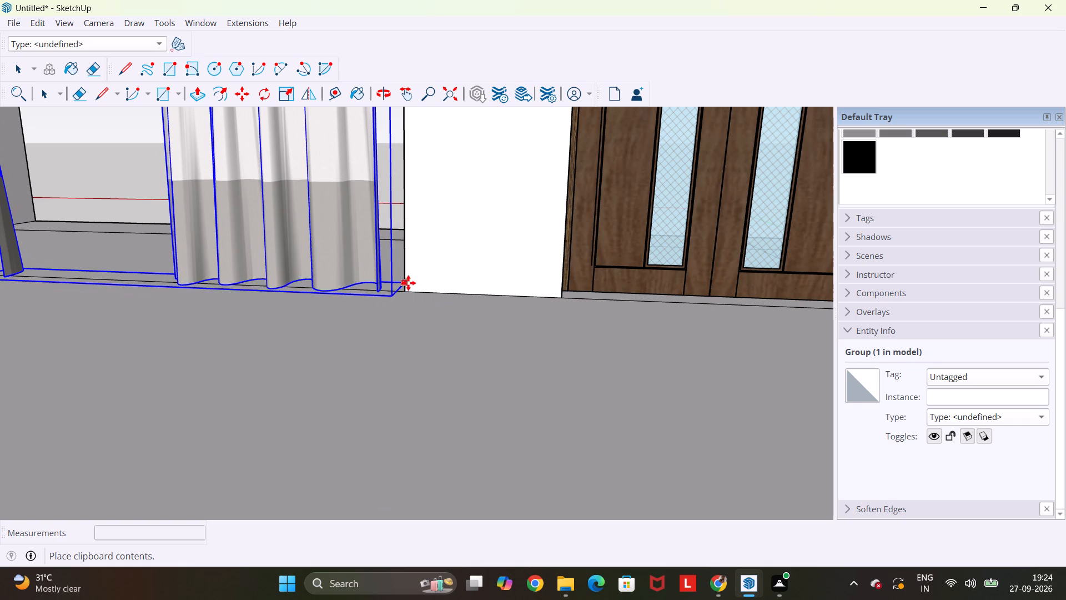
pyautogui.click(406, 291)
# Stretch the second curtain set along red so it reaches the far side of its window opening.
pyautogui.scroll(-7, 407, 287)
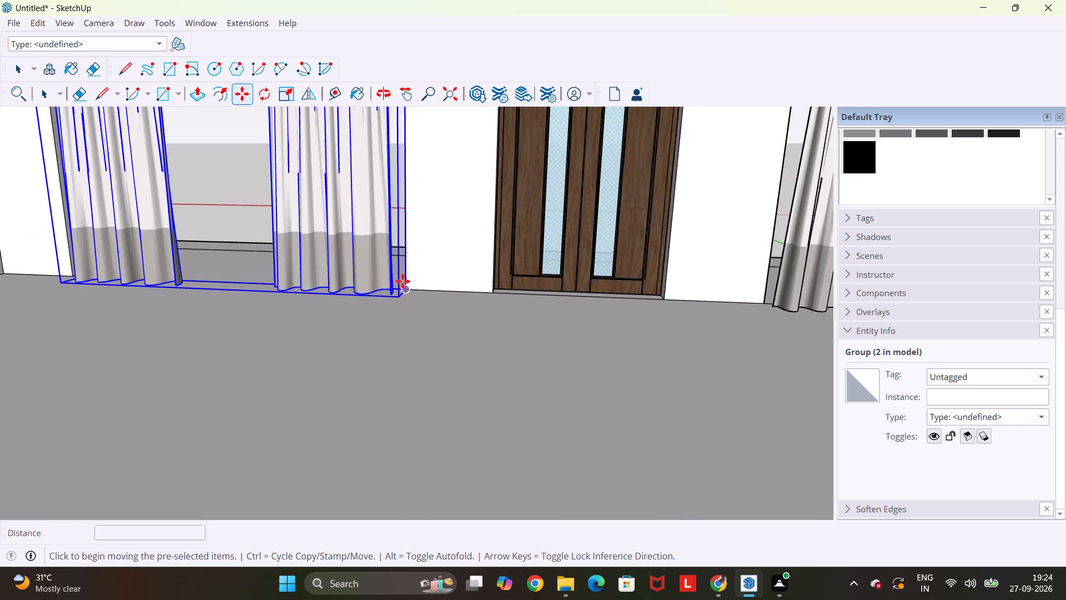
pyautogui.scroll(-5, 403, 281)
pyautogui.moveTo(284, 164); pyautogui.dragTo(310, 201, button='middle')
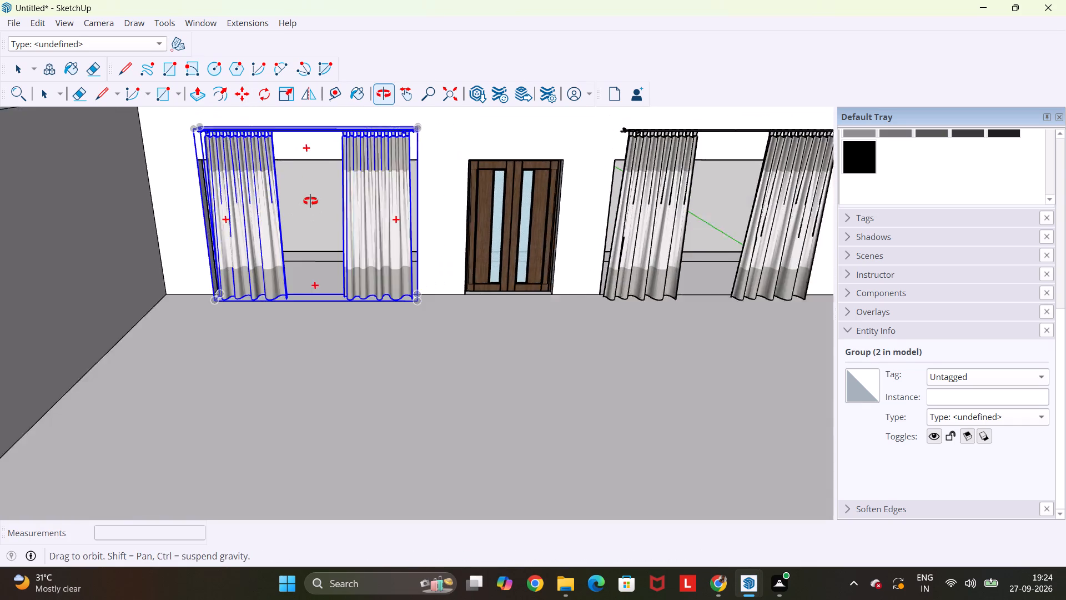
pyautogui.moveTo(310, 201); pyautogui.dragTo(304, 202, button='middle')
pyautogui.scroll(4, 198, 209)
pyautogui.moveTo(197, 209); pyautogui.dragTo(285, 231, button='middle')
pyautogui.scroll(4, 285, 231)
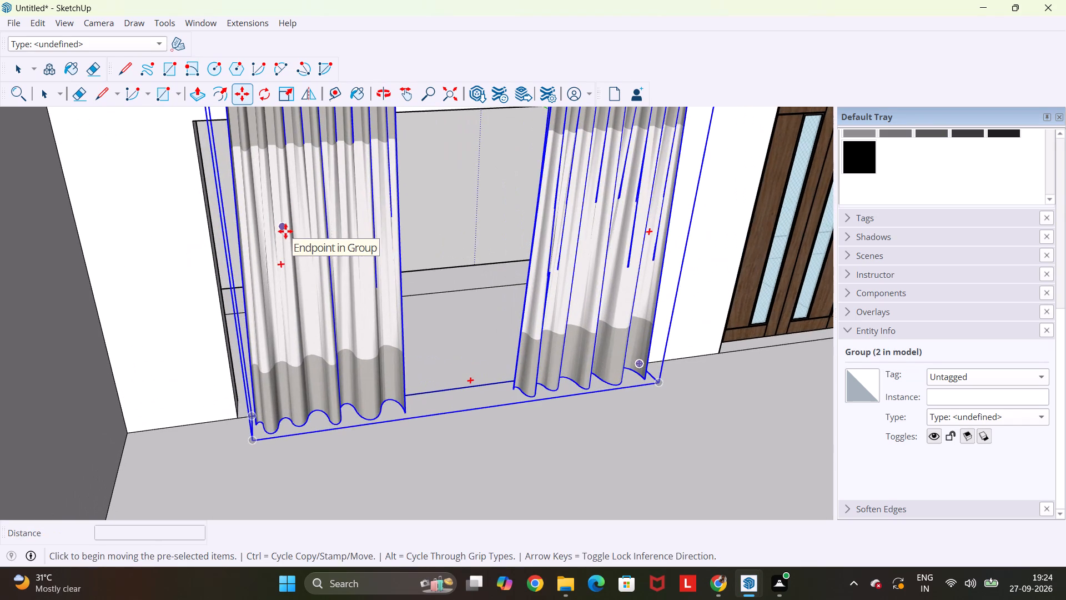
pyautogui.press('s')
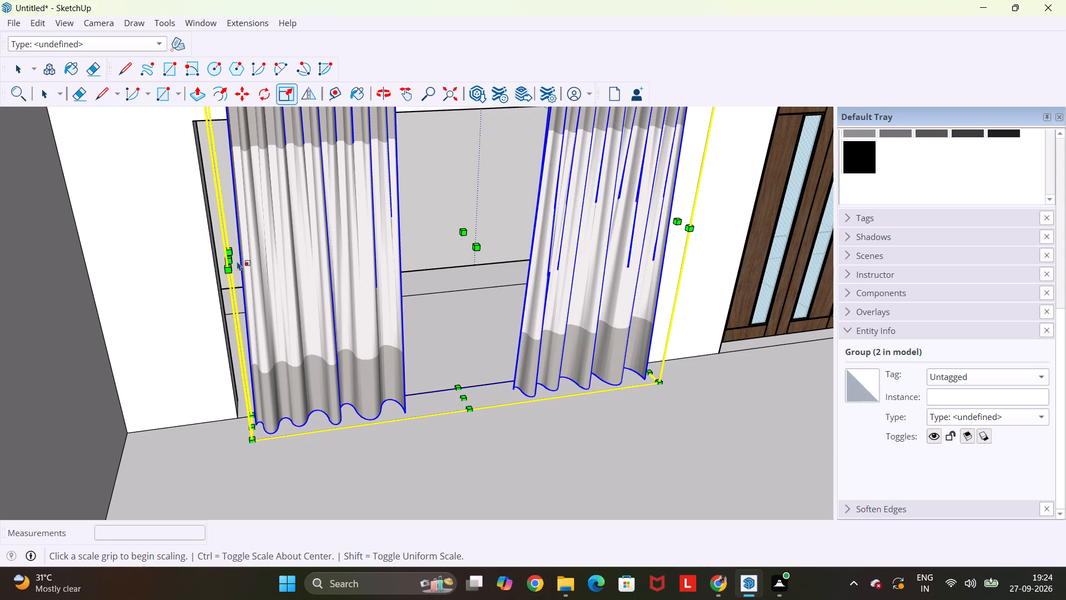
pyautogui.click(229, 259)
pyautogui.click(214, 262)
# Scale the height of the curtains above SHOP-2 to 0.86 along blue.
pyautogui.scroll(-5, 231, 244)
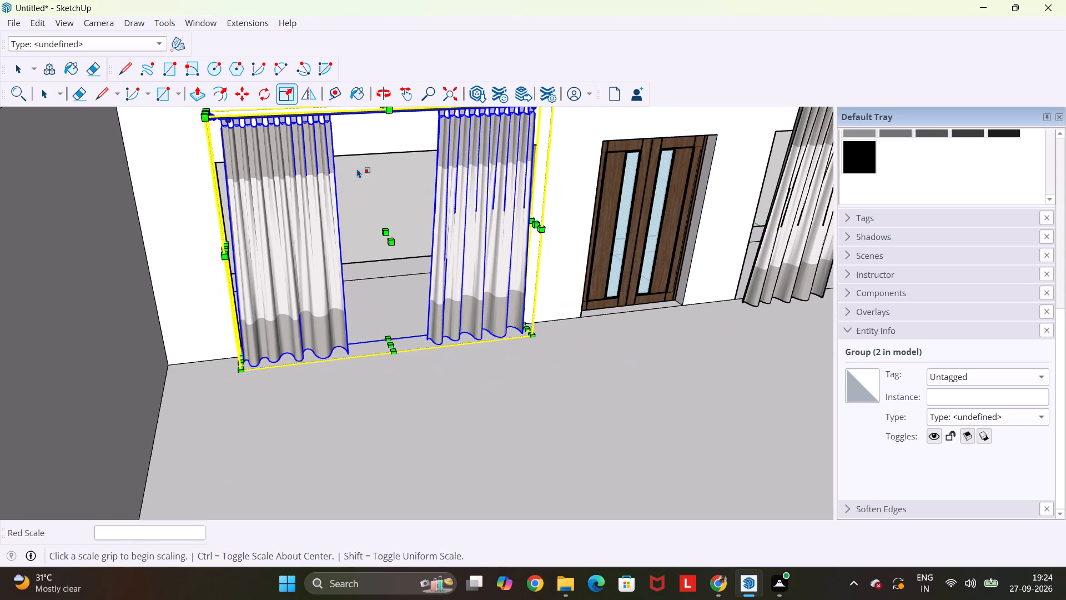
pyautogui.moveTo(388, 114); pyautogui.dragTo(388, 166, button='middle')
pyautogui.scroll(4, 386, 164)
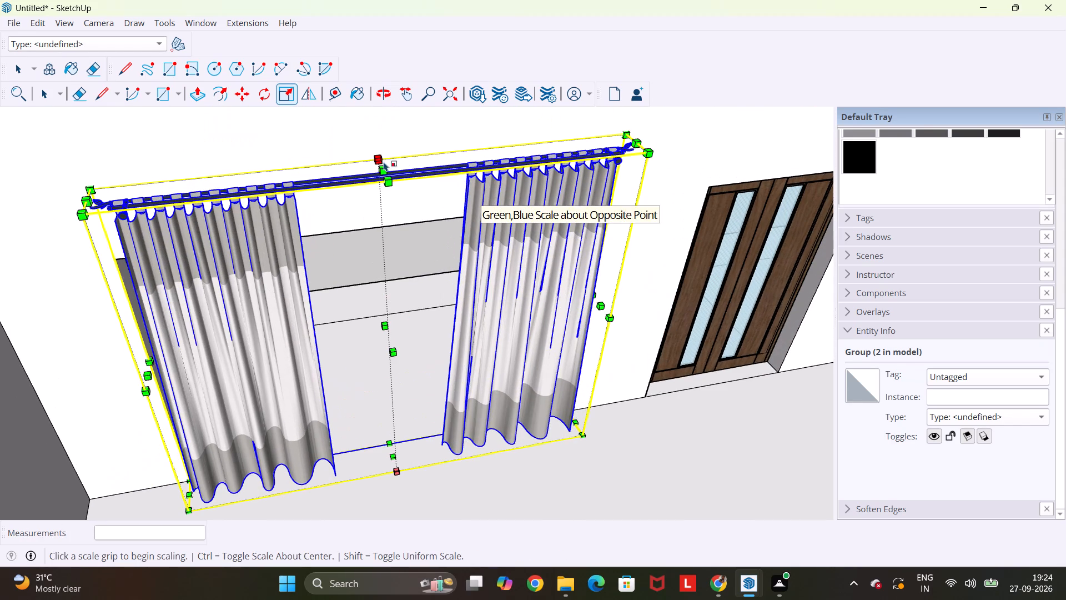
pyautogui.click(385, 166)
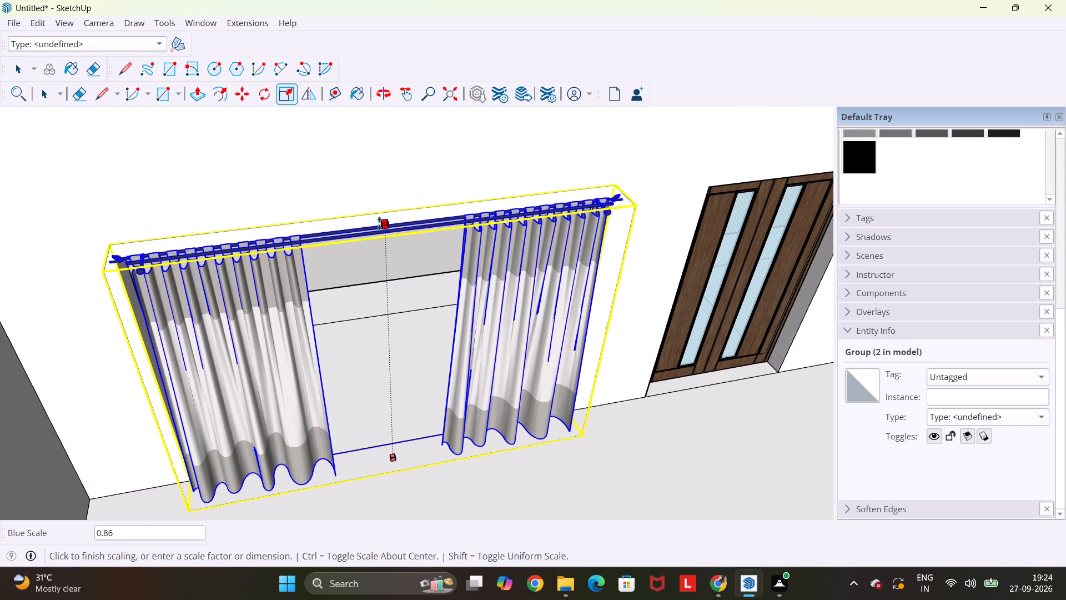
pyautogui.click(379, 223)
# Scale the height of the curtains above SHOP-1 to 0.86 along blue to match the other set.
pyautogui.scroll(-6, 422, 211)
pyautogui.moveTo(780, 192); pyautogui.dragTo(539, 179, button='middle')
pyautogui.scroll(-3, 549, 178)
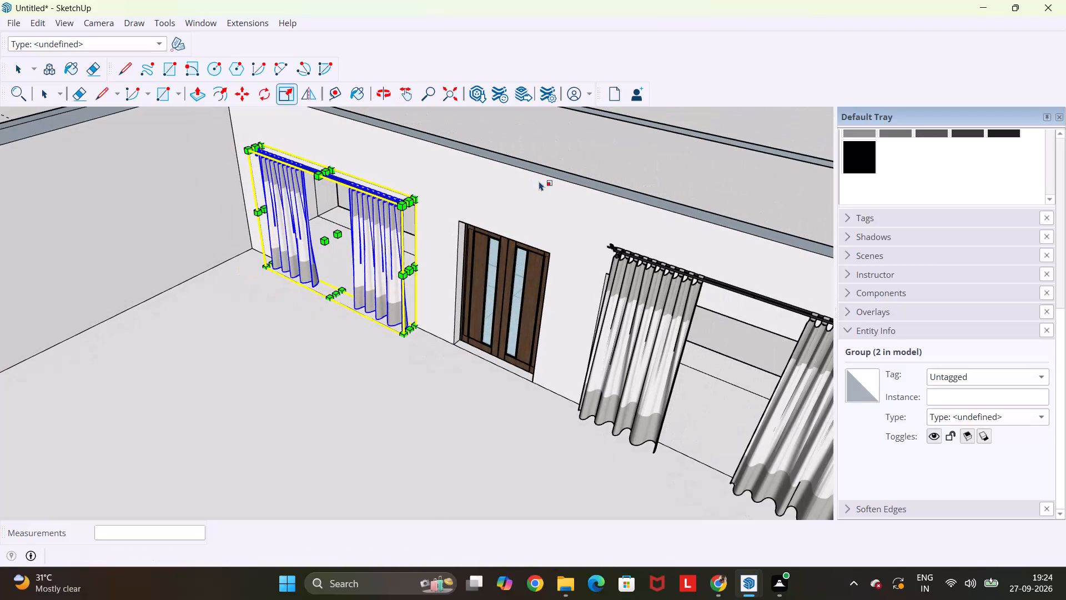
pyautogui.moveTo(610, 314); pyautogui.dragTo(785, 318, button='middle')
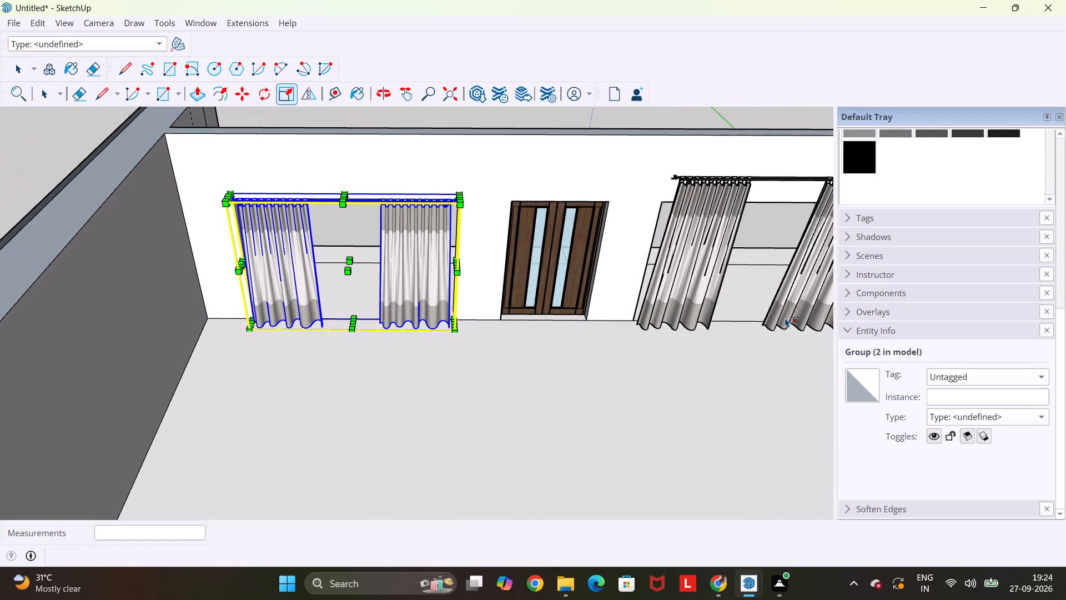
pyautogui.press('space')
pyautogui.click(688, 236)
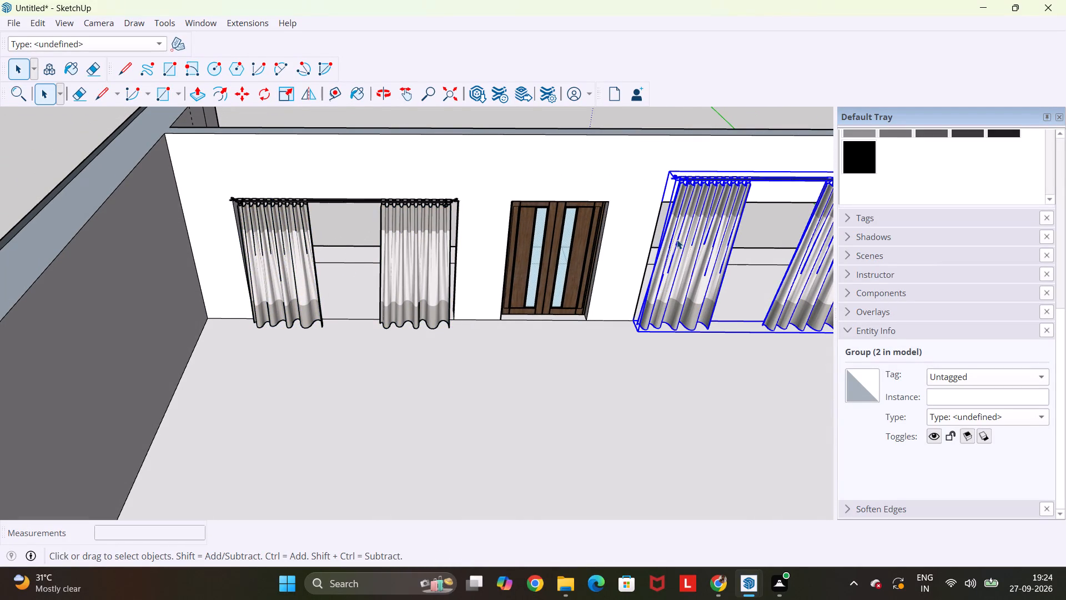
pyautogui.press('s')
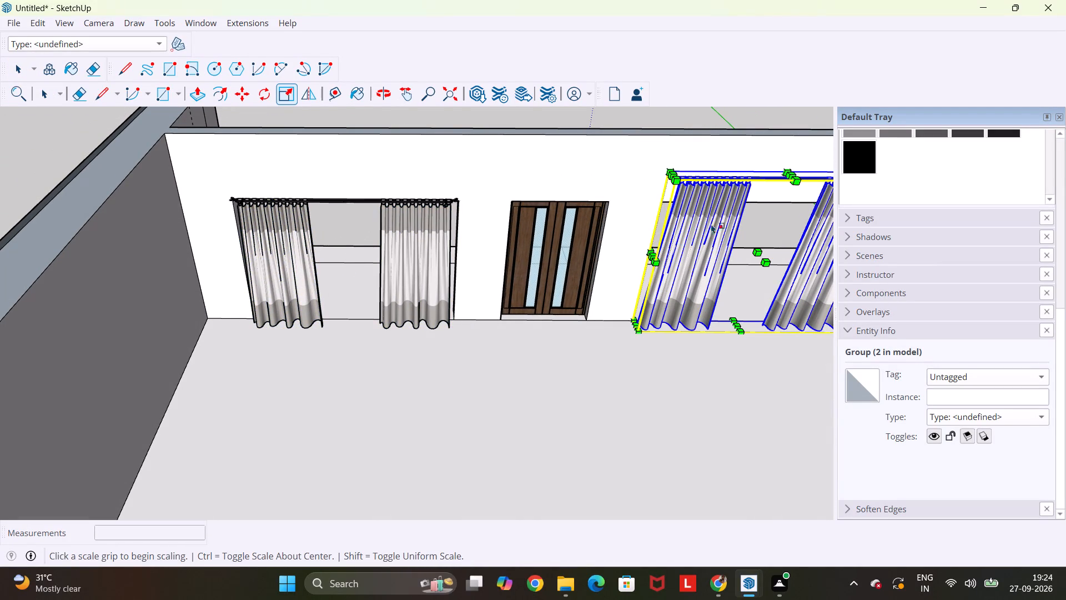
pyautogui.scroll(2, 804, 181)
pyautogui.click(791, 174)
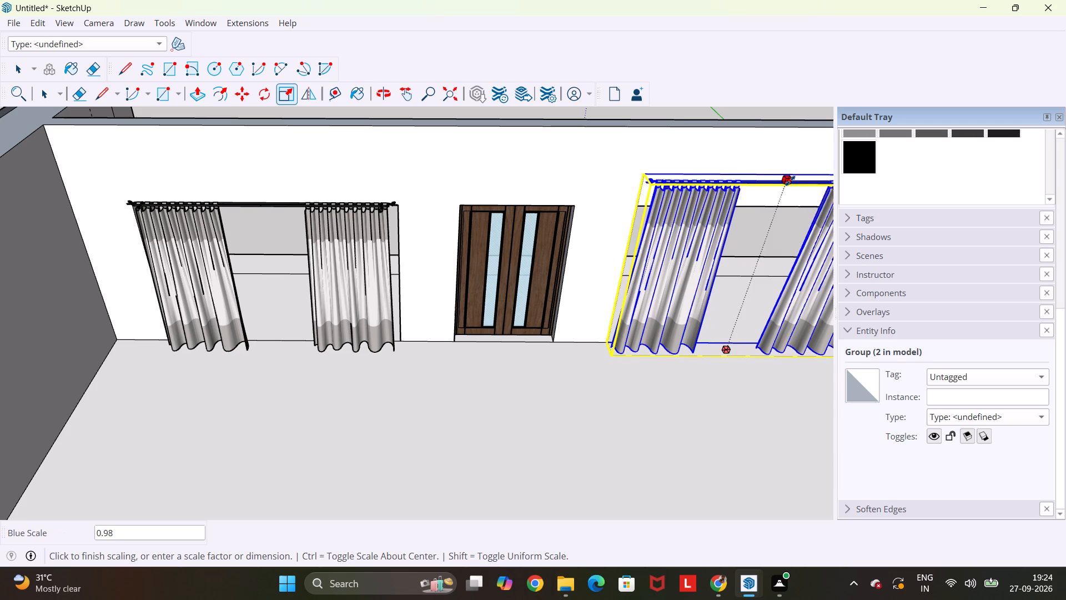
pyautogui.click(785, 206)
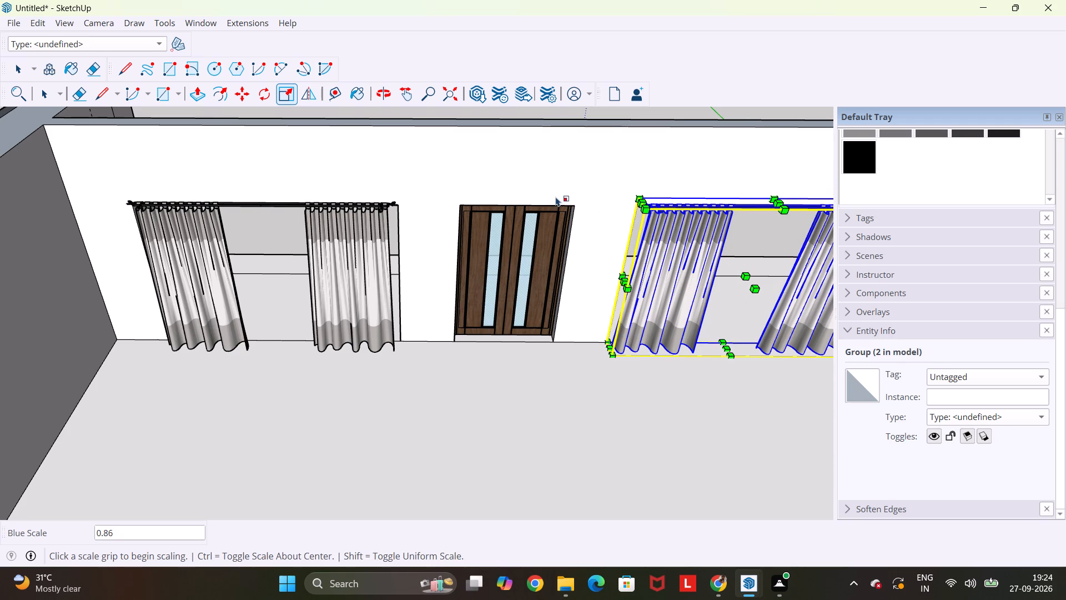
# Leave the Scale tool and examine both curtain sets in the upper-floor openings from the front of the building.
pyautogui.scroll(-11, 556, 197)
pyautogui.moveTo(767, 181); pyautogui.dragTo(30, 257, button='middle')
pyautogui.moveTo(209, 322); pyautogui.dragTo(200, 219, button='middle')
pyautogui.click(592, 231)
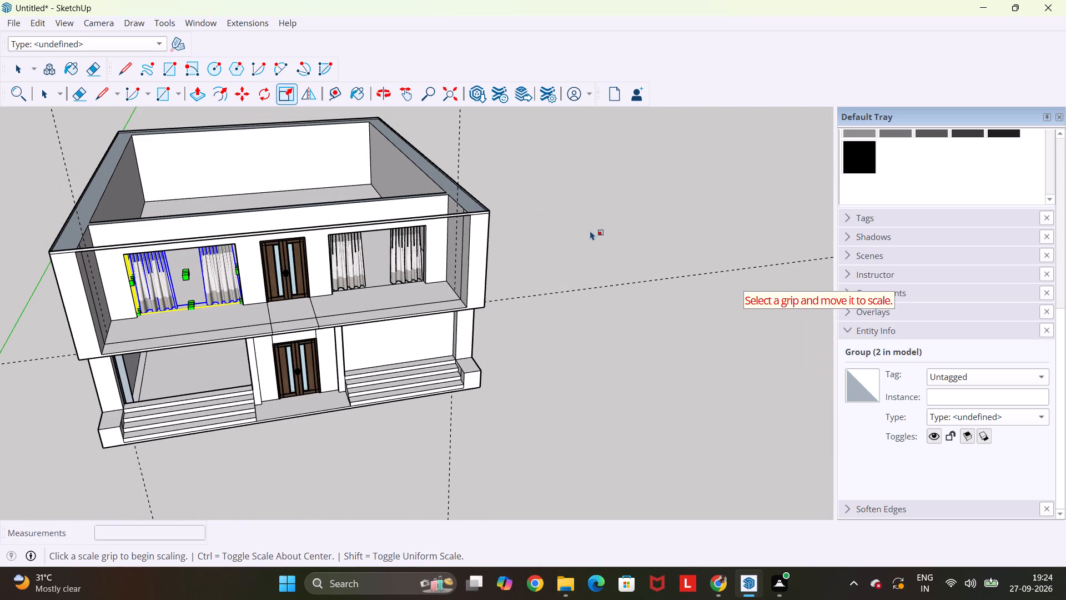
pyautogui.press('space')
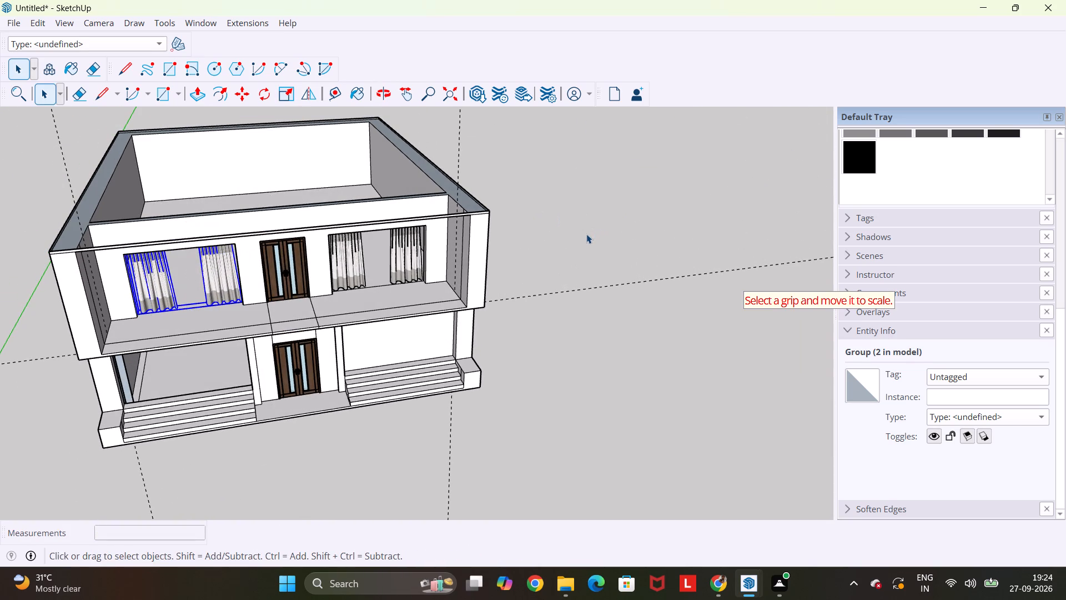
pyautogui.scroll(5, 202, 264)
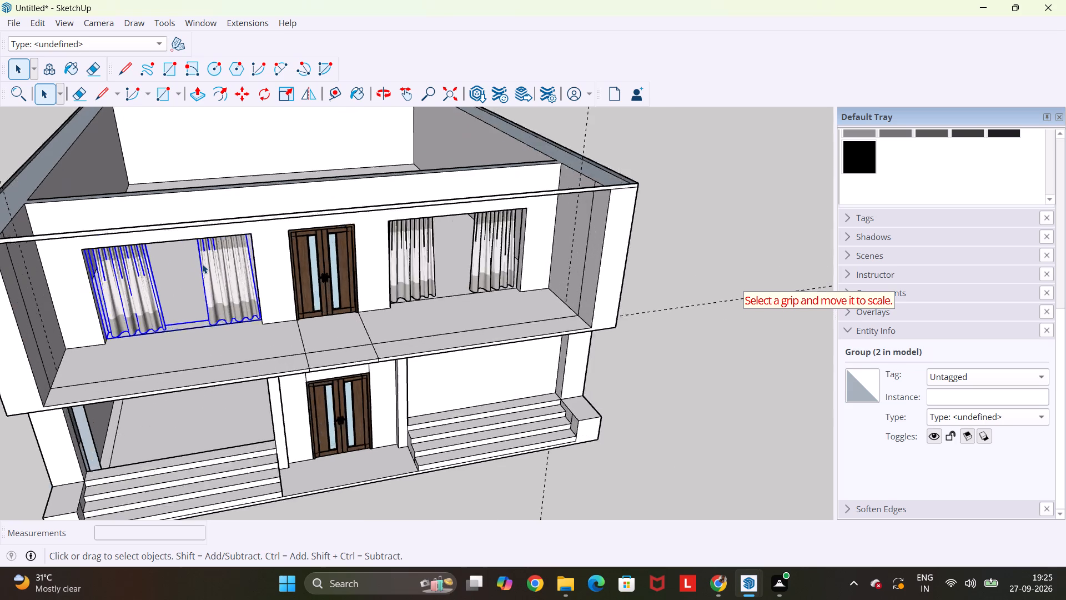
pyautogui.scroll(1, 202, 264)
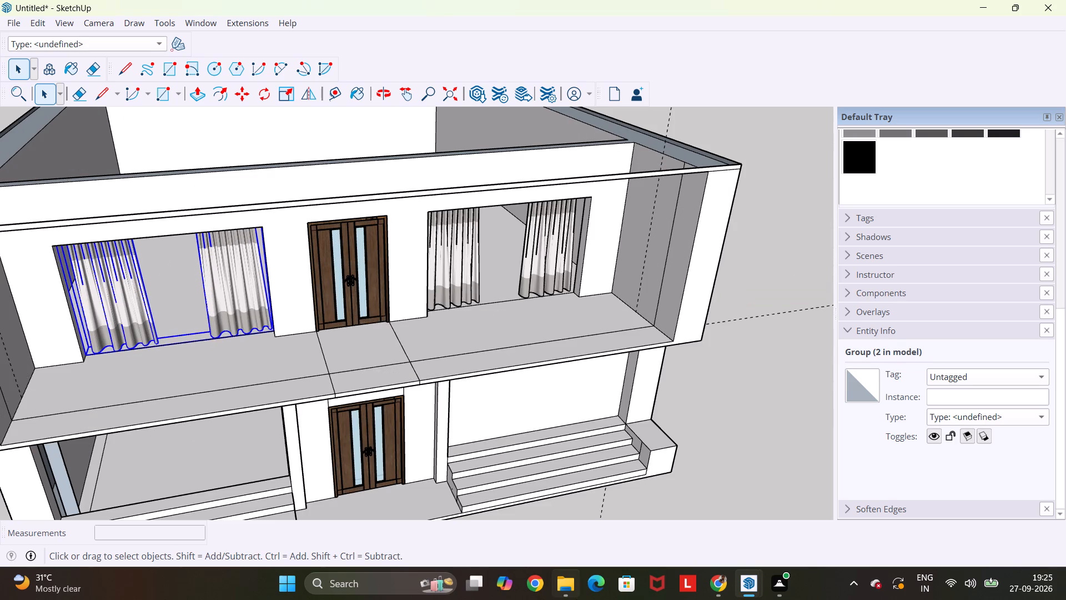
# Switch to the roller+shutter model and delete the width dimension above the shutter.
pyautogui.click(758, 579)
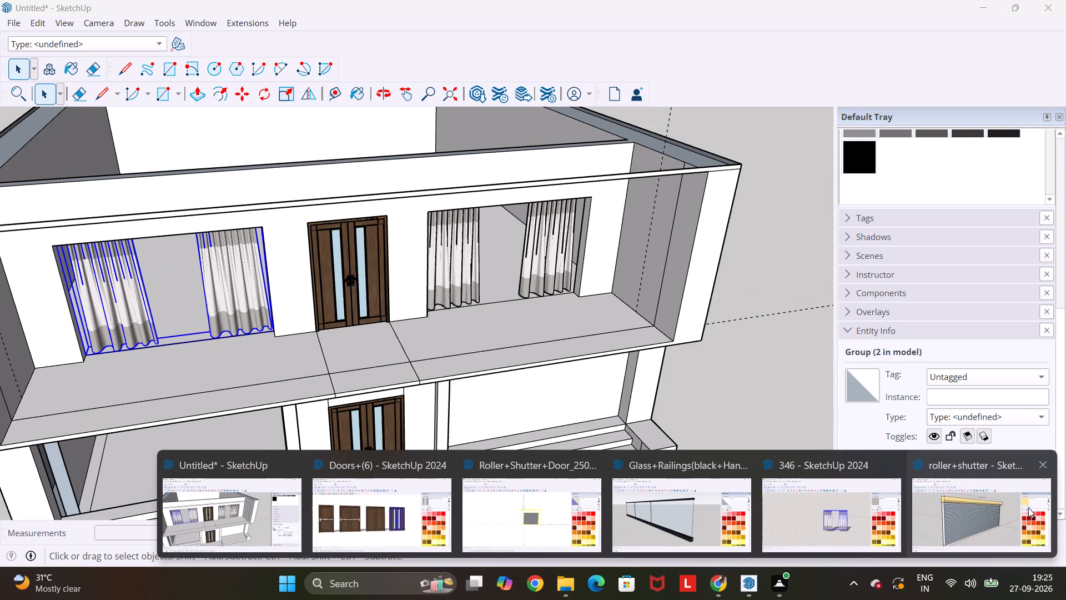
pyautogui.click(984, 518)
pyautogui.scroll(-5, 918, 482)
pyautogui.scroll(-2, 861, 356)
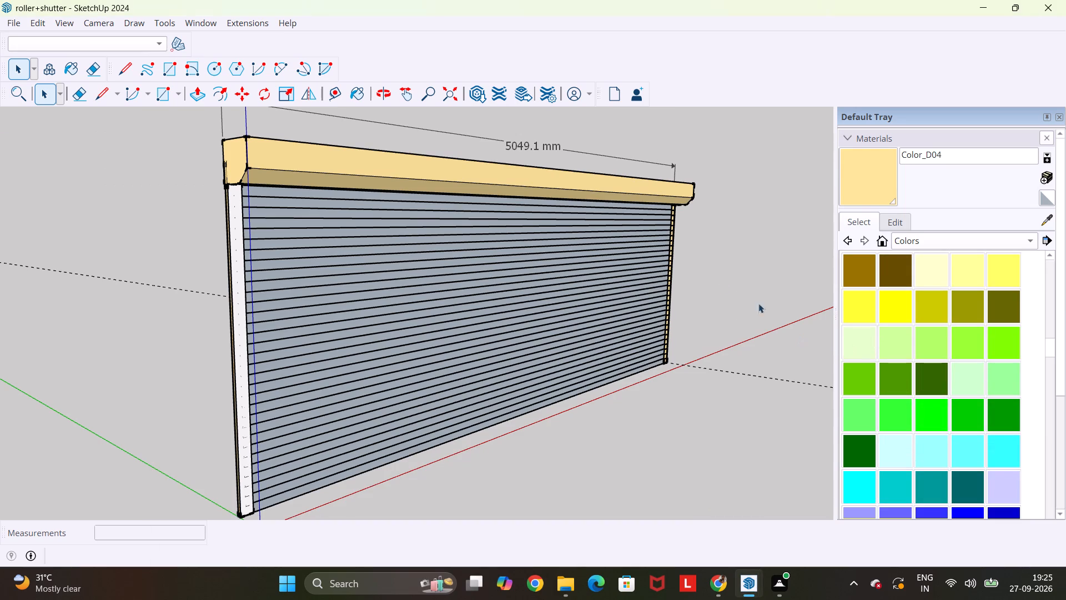
pyautogui.moveTo(687, 277); pyautogui.dragTo(96, 328, button='middle')
pyautogui.scroll(-3, 94, 328)
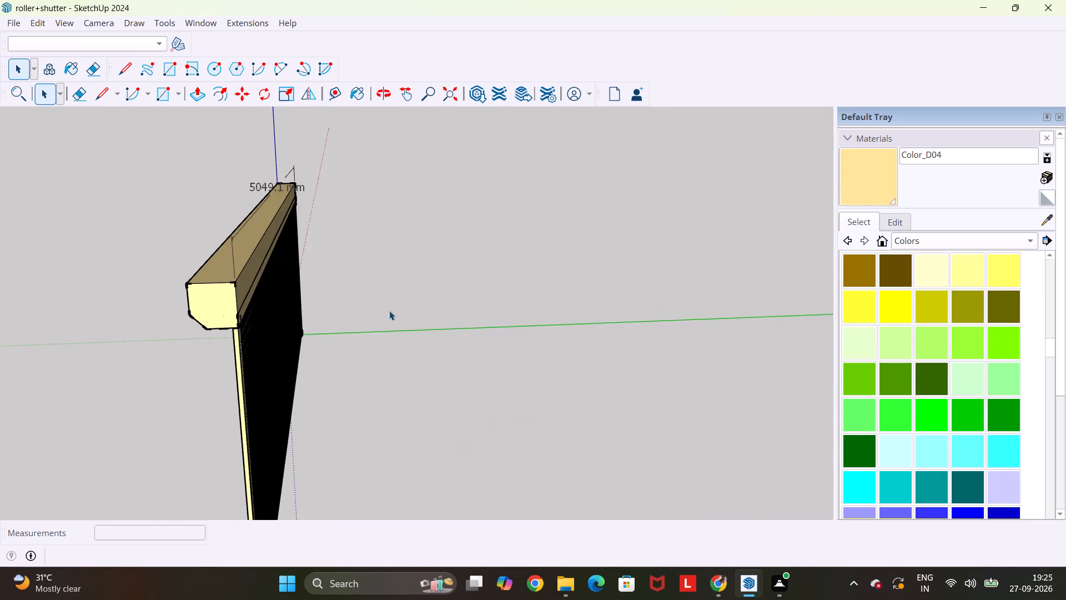
pyautogui.scroll(-1, 391, 311)
pyautogui.moveTo(384, 306); pyautogui.dragTo(27, 301, button='middle')
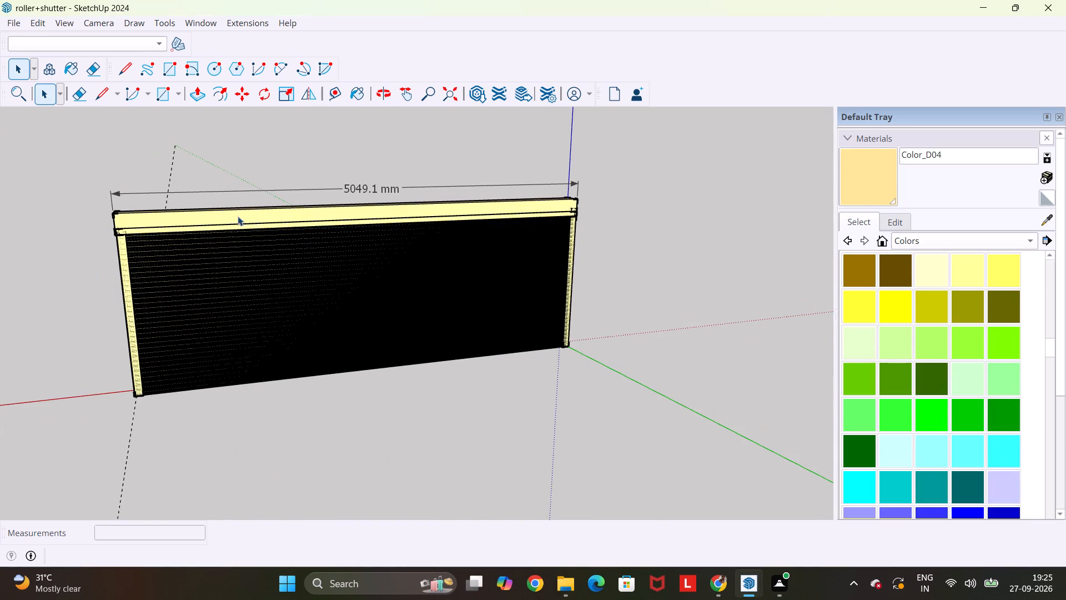
pyautogui.click(381, 186)
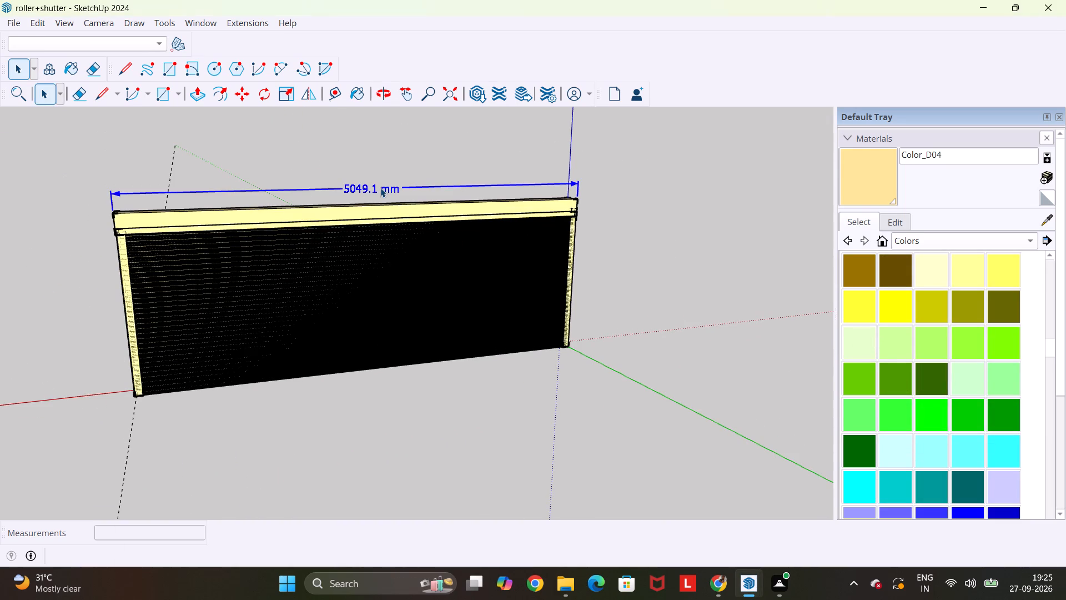
pyautogui.press('Delete')
# Copy the entire roller shutter and switch back to the building model.
pyautogui.moveTo(621, 172); pyautogui.dragTo(519, 202)
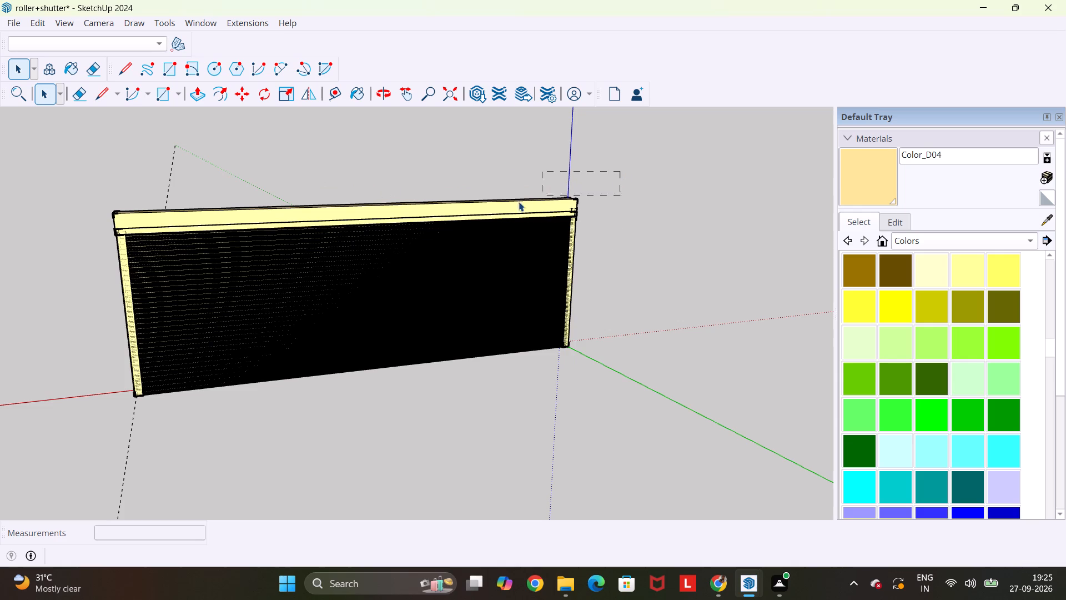
pyautogui.moveTo(519, 202); pyautogui.dragTo(73, 422)
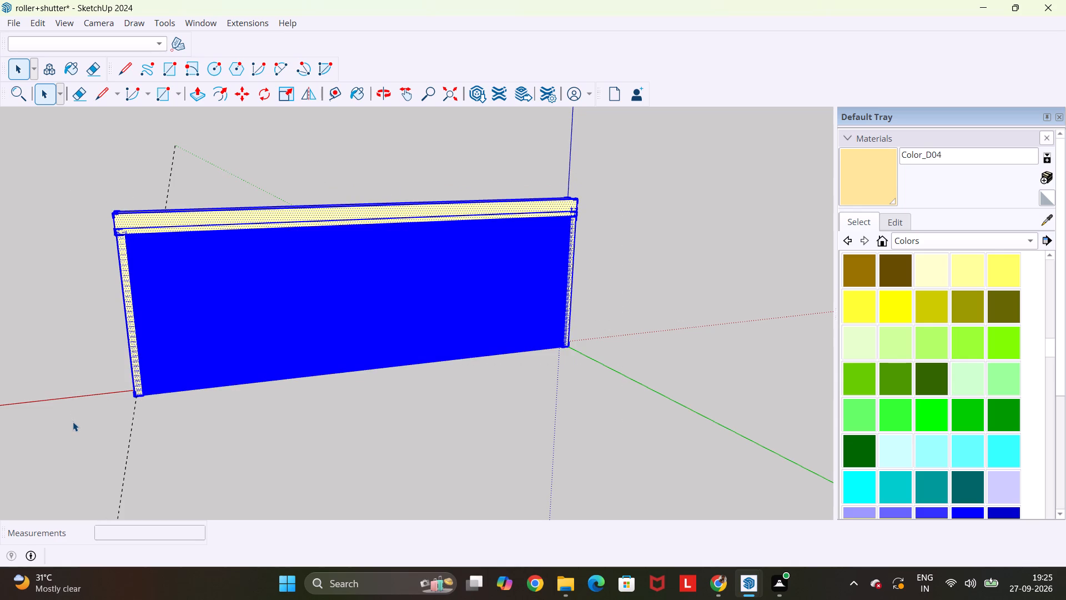
pyautogui.hotkey('ctrl', 'c')
pyautogui.scroll(-1, 180, 443)
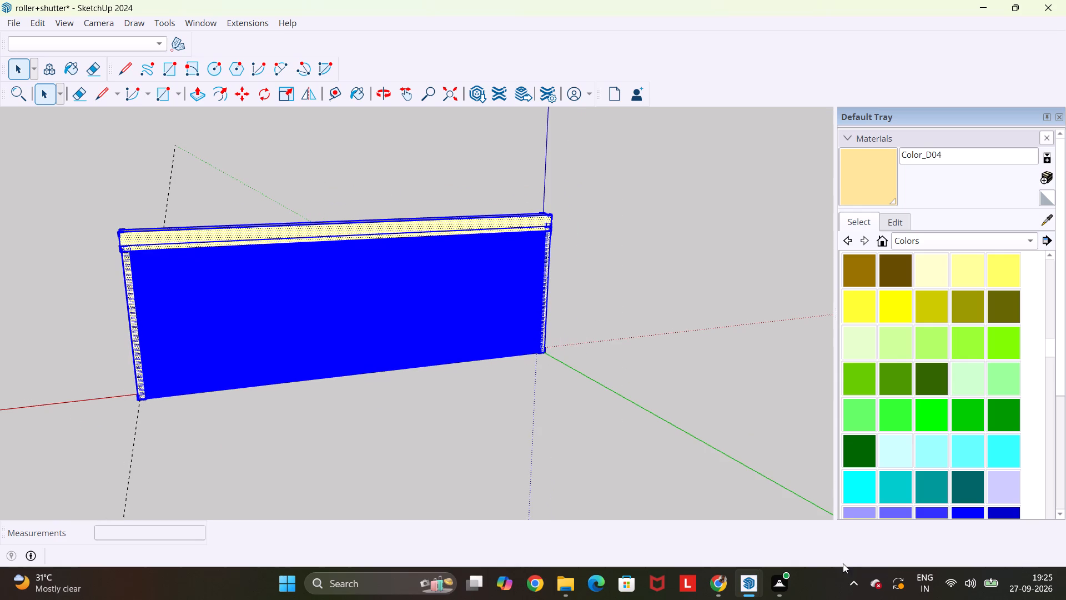
pyautogui.click(751, 588)
pyautogui.click(215, 505)
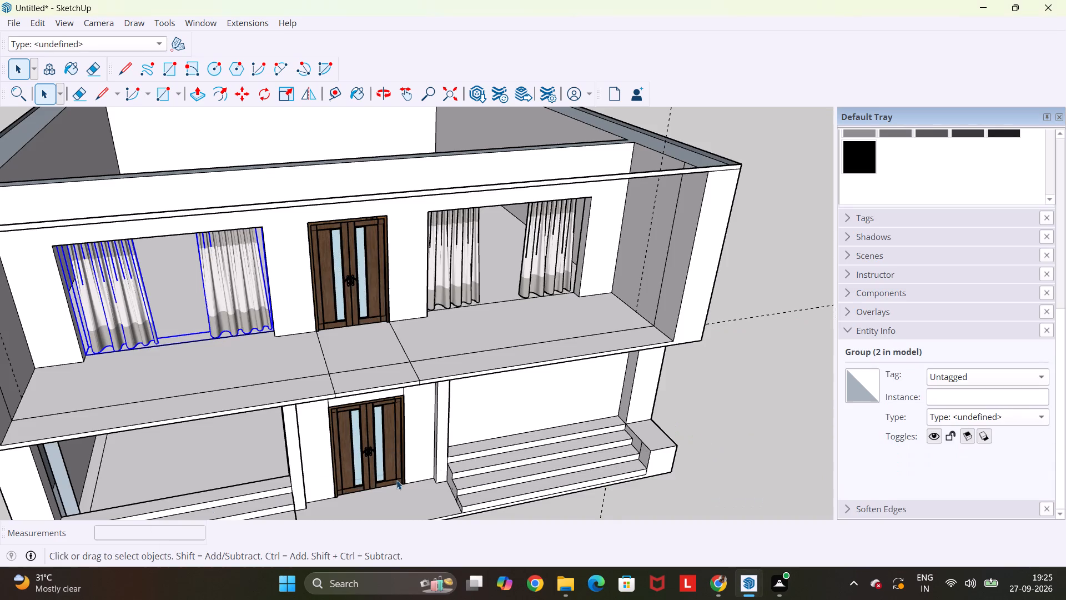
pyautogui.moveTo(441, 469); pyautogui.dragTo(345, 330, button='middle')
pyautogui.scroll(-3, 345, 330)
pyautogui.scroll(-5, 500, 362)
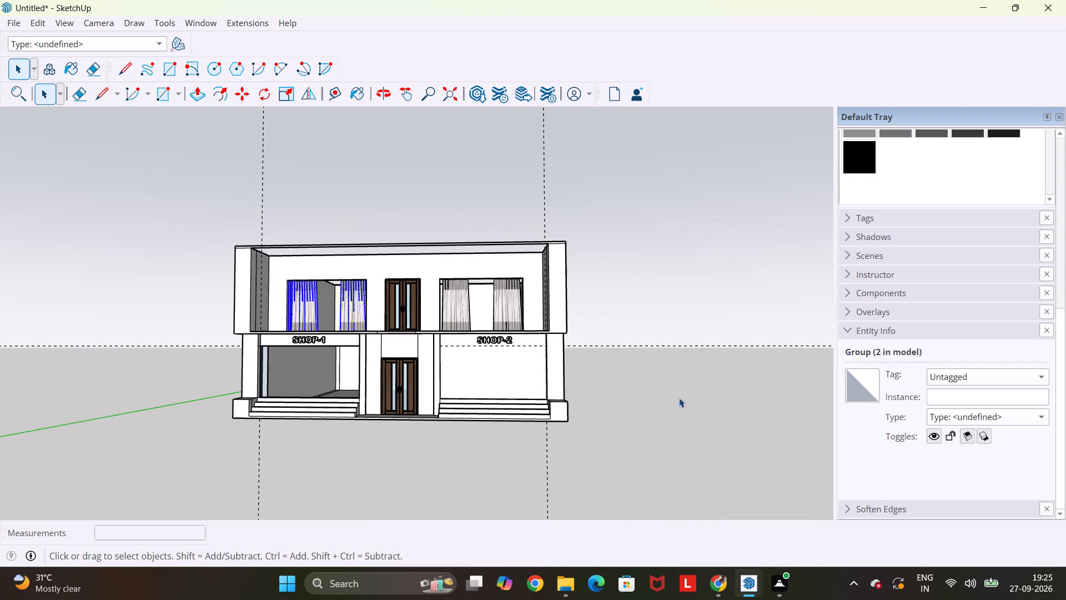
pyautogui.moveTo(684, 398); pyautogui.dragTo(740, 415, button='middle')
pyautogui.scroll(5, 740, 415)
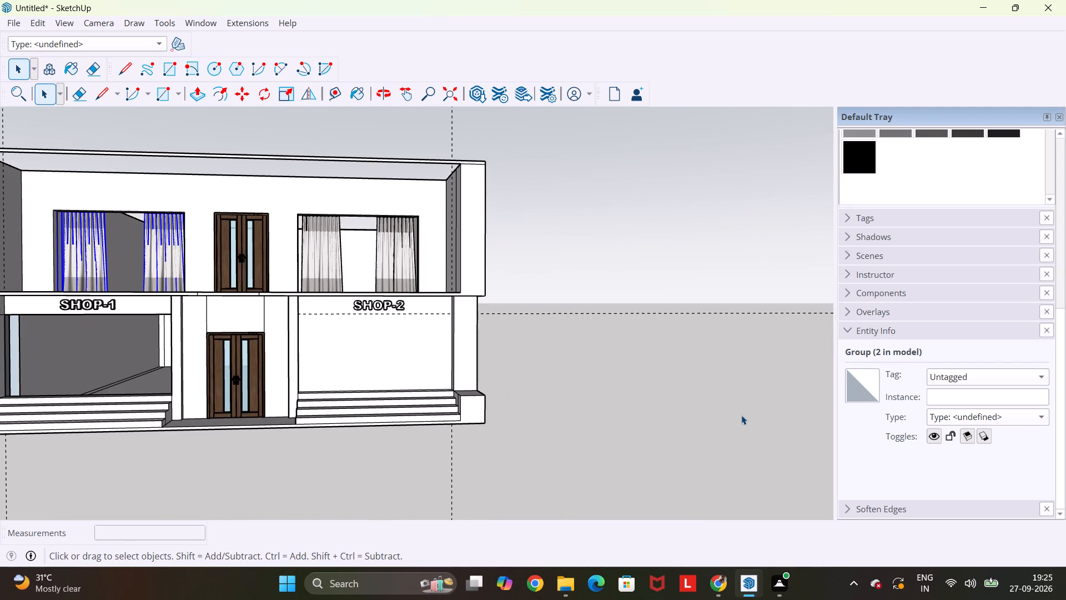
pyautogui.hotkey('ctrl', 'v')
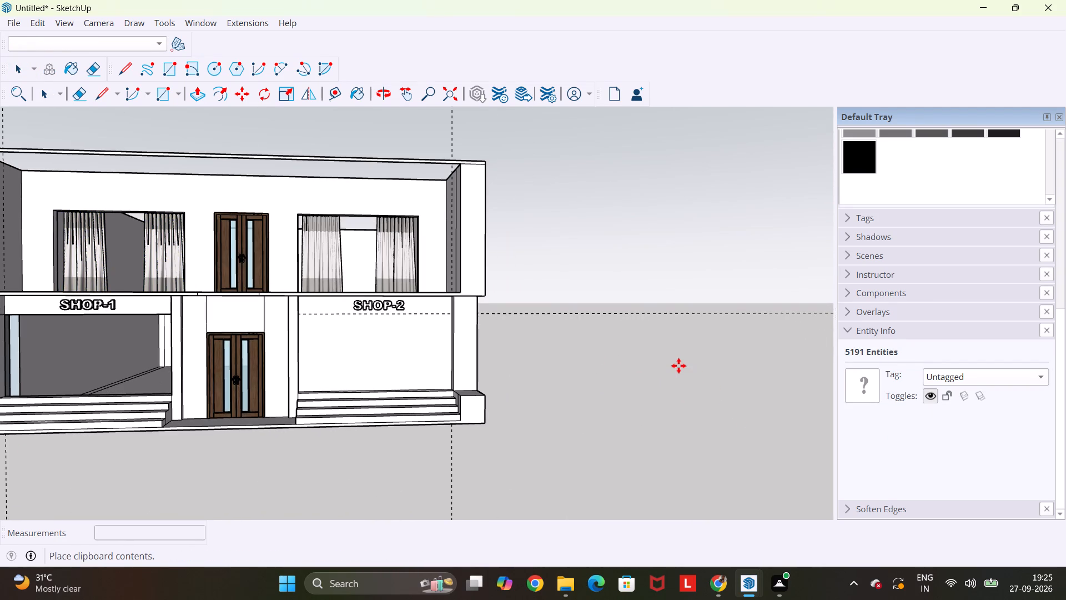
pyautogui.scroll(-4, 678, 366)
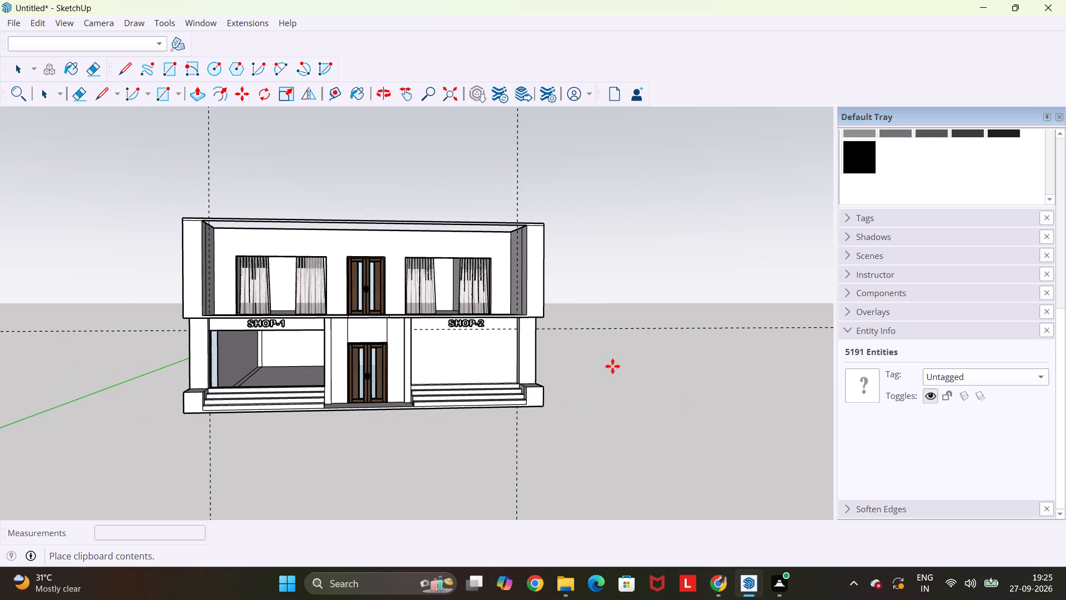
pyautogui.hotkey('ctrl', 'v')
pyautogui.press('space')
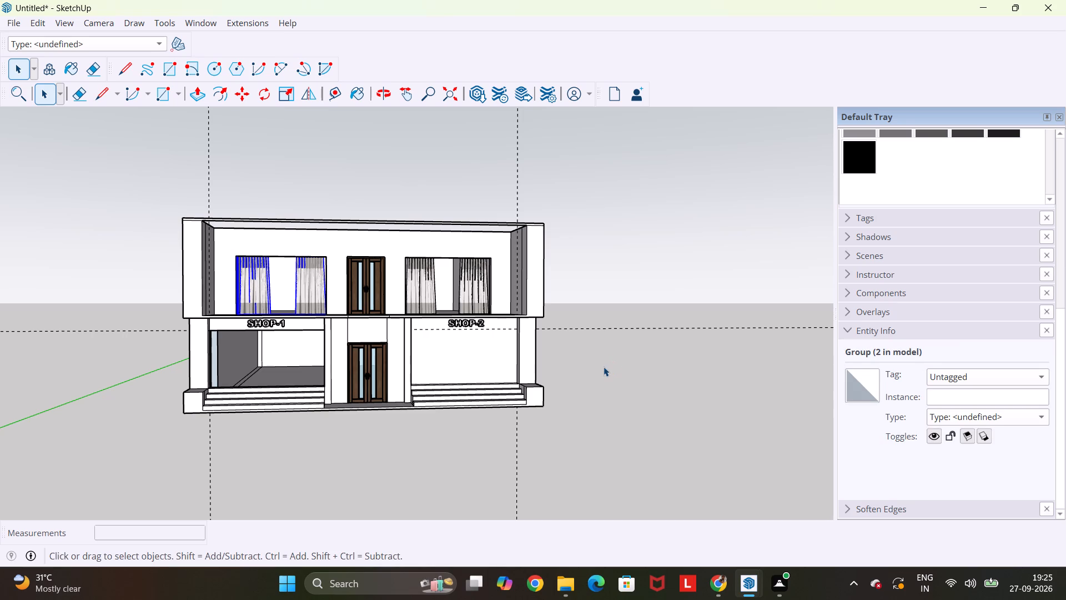
# Draw a 1' 6" by 13' rectangle across the wall behind the SHOP-2 sign to separate the signage band.
pyautogui.click(465, 352)
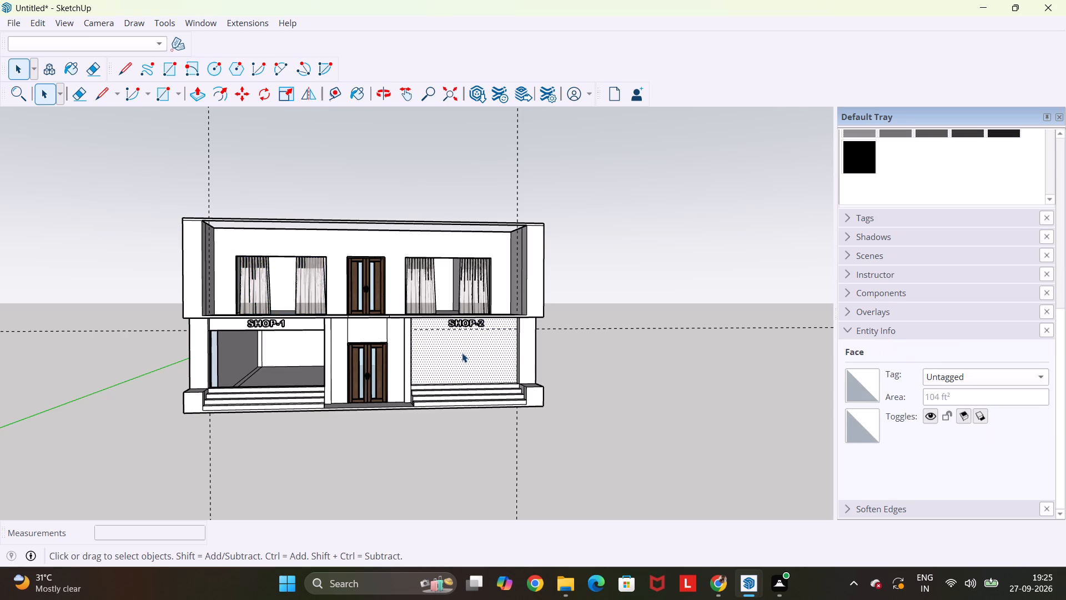
pyautogui.scroll(1, 428, 330)
pyautogui.scroll(1, 496, 329)
pyautogui.moveTo(496, 329); pyautogui.dragTo(480, 250, button='middle')
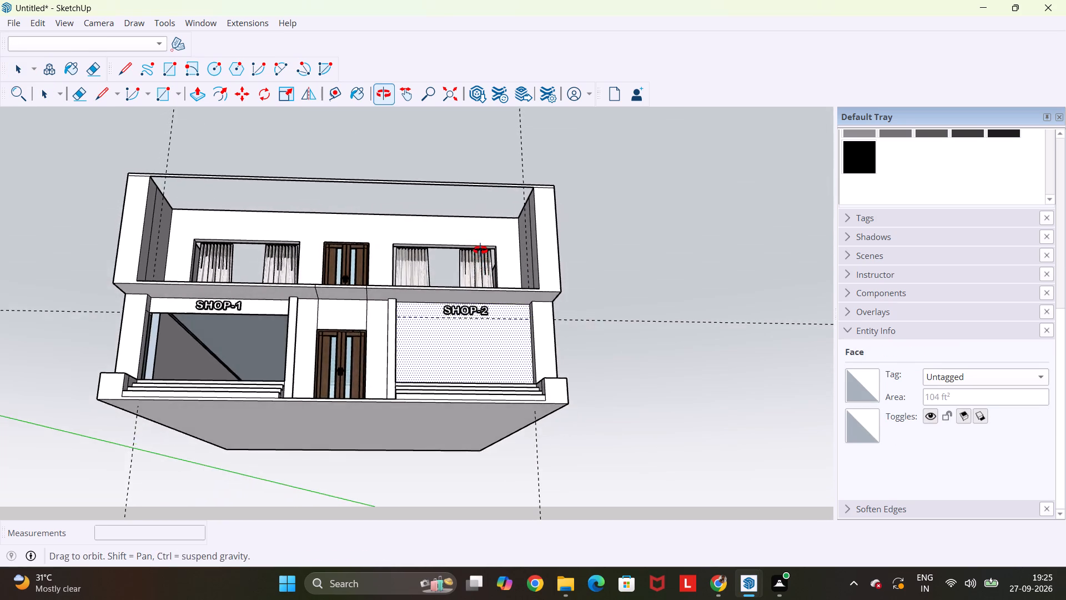
pyautogui.moveTo(480, 250); pyautogui.dragTo(479, 249, button='middle')
pyautogui.scroll(7, 479, 249)
pyautogui.press('r')
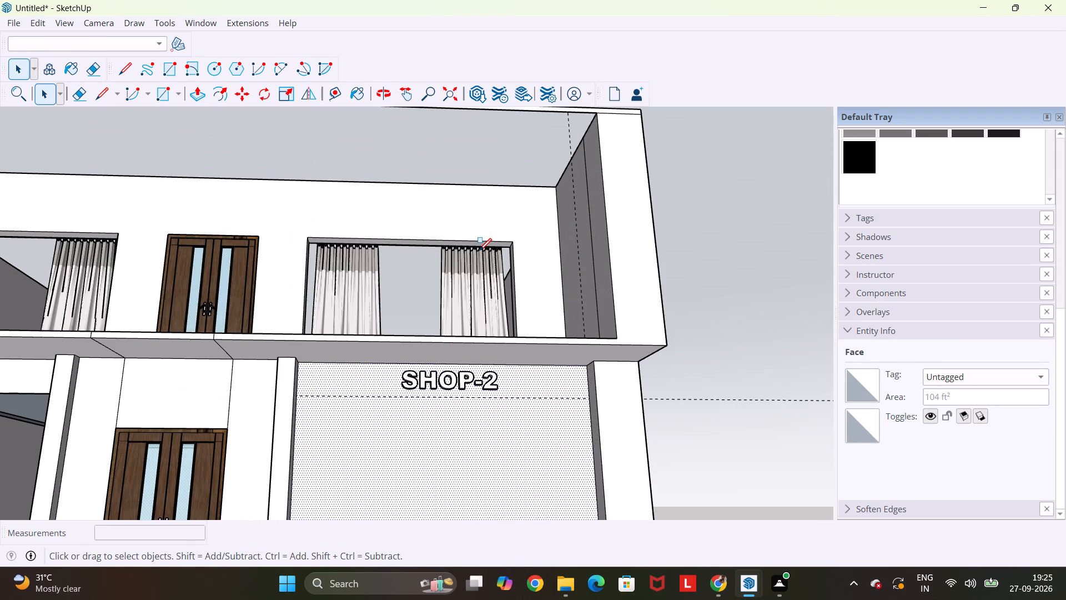
pyautogui.moveTo(312, 367); pyautogui.dragTo(288, 376, button='middle')
pyautogui.scroll(2, 306, 376)
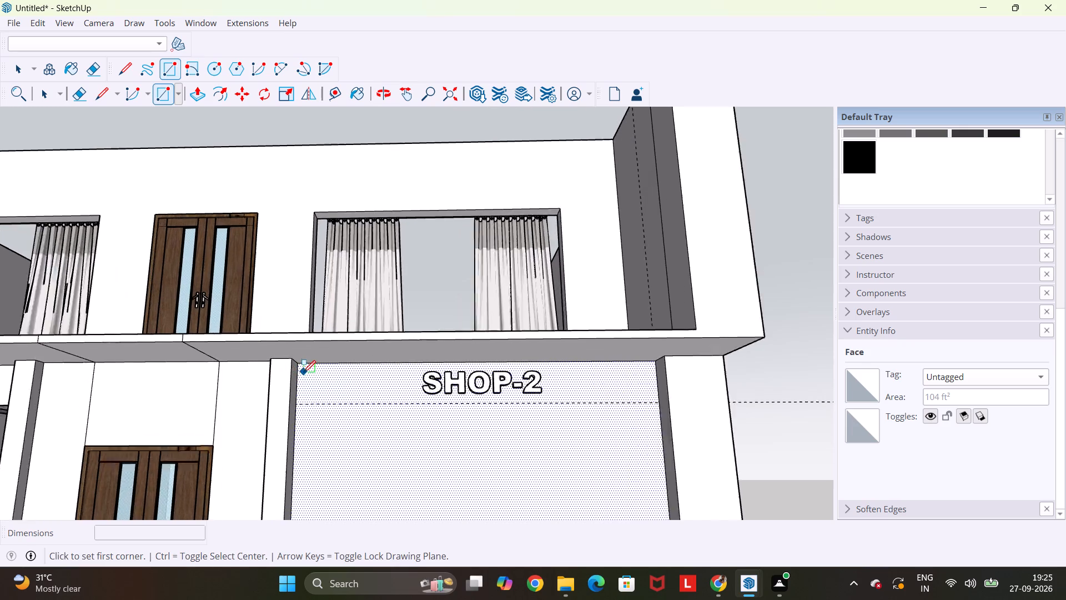
pyautogui.scroll(3, 303, 373)
pyautogui.click(300, 361)
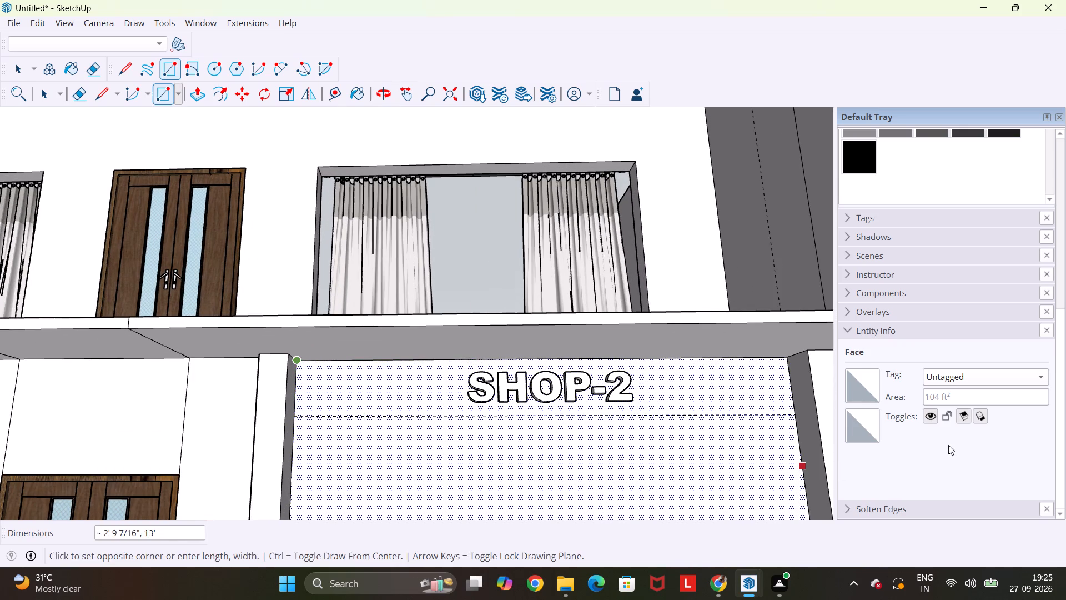
pyautogui.scroll(3, 796, 417)
pyautogui.click(796, 417)
pyautogui.scroll(-15, 795, 417)
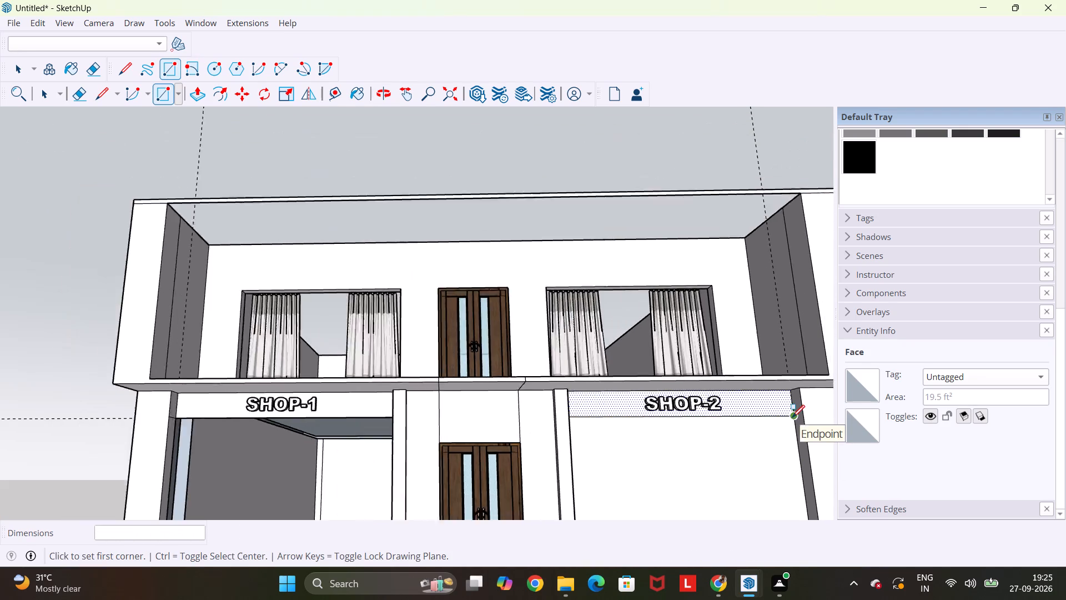
pyautogui.scroll(-3, 792, 417)
pyautogui.press('space')
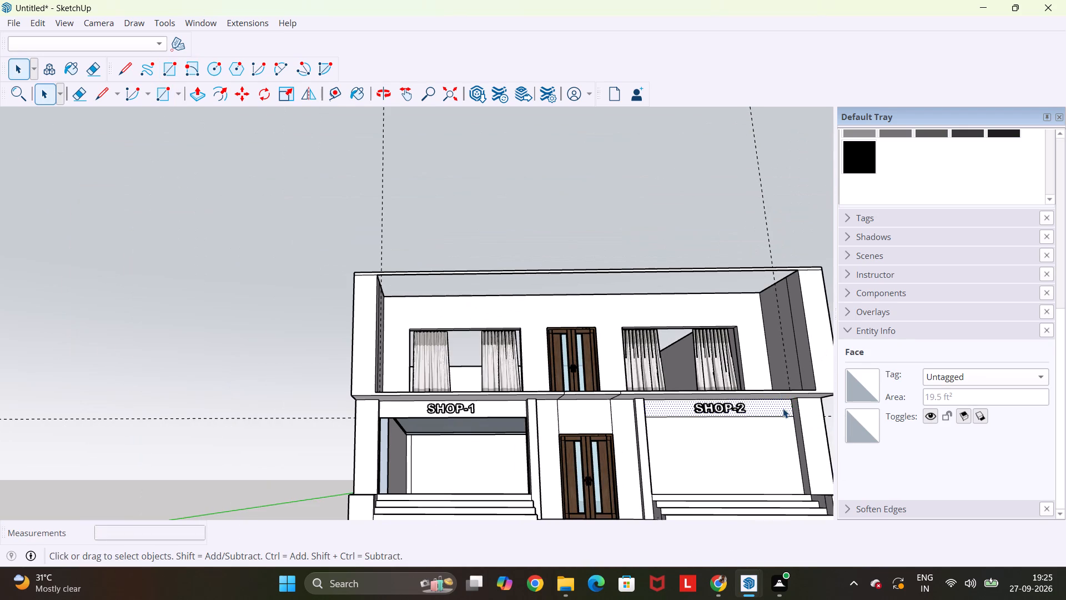
# Delete the wall face below the SHOP-2 signage band and the face behind it to open the shopfront.
pyautogui.click(764, 442)
pyautogui.press('Delete')
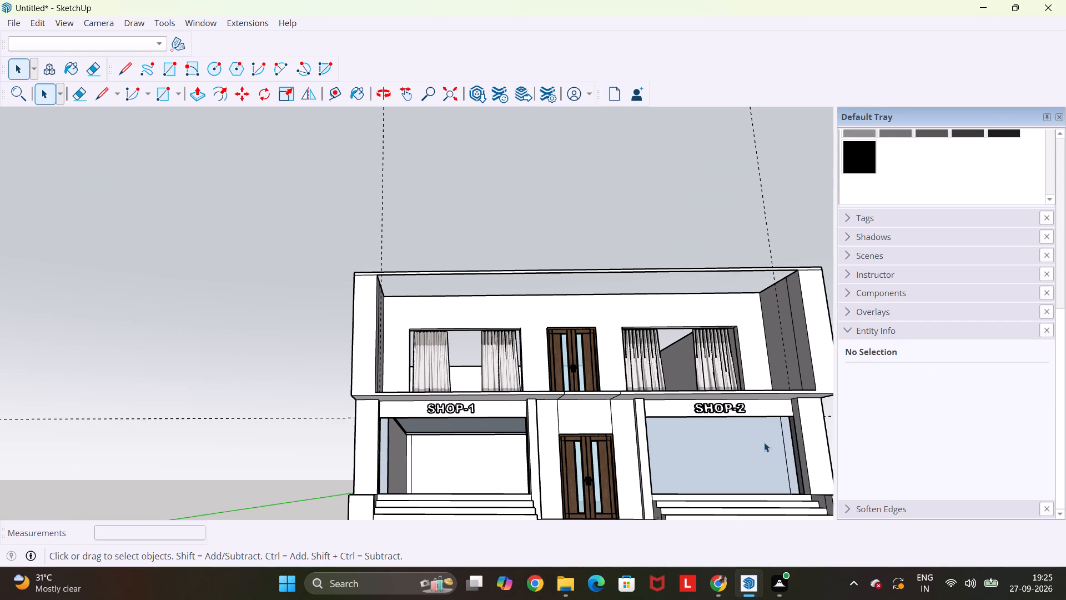
pyautogui.click(764, 442)
pyautogui.press('Delete')
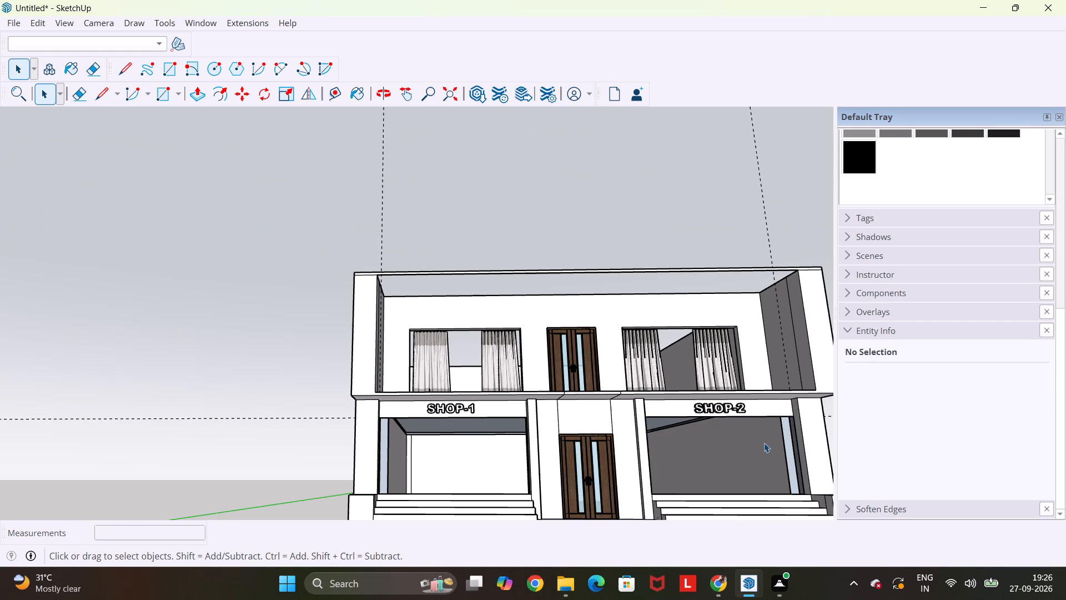
# Paste the copied roller shutter on the ground beside the SHOP-2 end of the building.
pyautogui.scroll(-11, 764, 443)
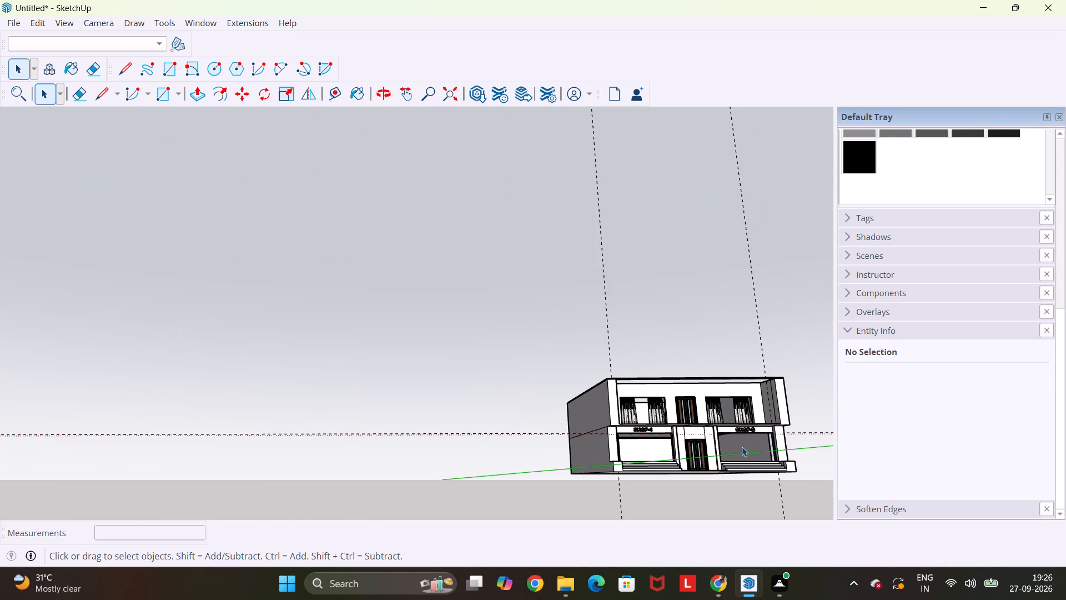
pyautogui.keyDown('shift'); pyautogui.moveTo(787, 416); pyautogui.dragTo(552, 428, button='middle'); pyautogui.keyUp('shift')
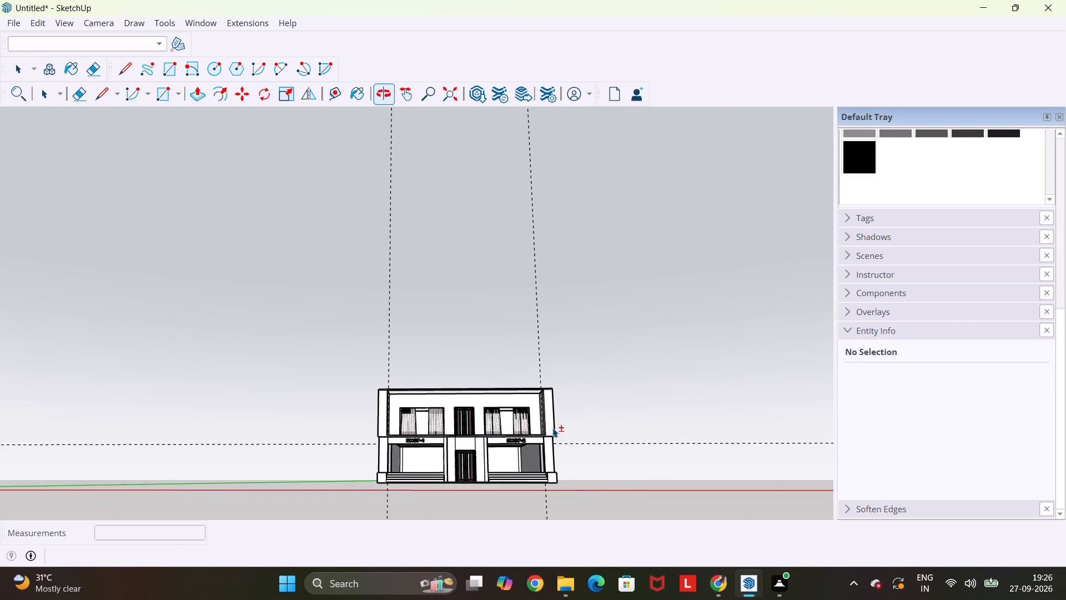
pyautogui.moveTo(548, 428); pyautogui.dragTo(564, 404, button='middle')
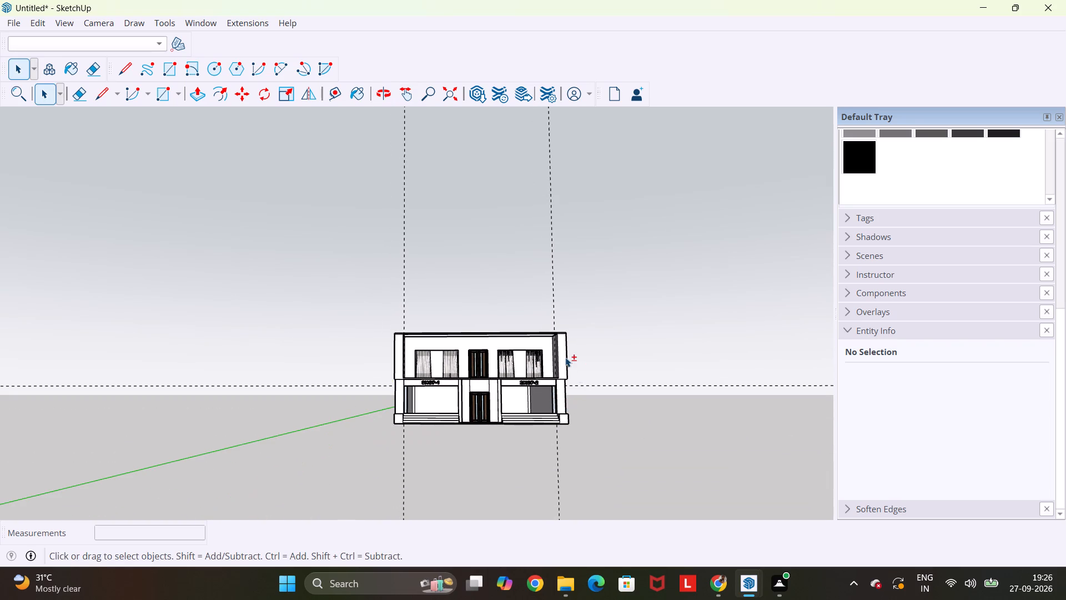
pyautogui.keyDown('shift'); pyautogui.moveTo(565, 357); pyautogui.dragTo(565, 399, button='middle'); pyautogui.keyUp('shift')
pyautogui.keyDown('shift'); pyautogui.moveTo(569, 391); pyautogui.dragTo(585, 346, button='middle'); pyautogui.keyUp('shift')
pyautogui.moveTo(599, 363); pyautogui.dragTo(604, 368, button='middle')
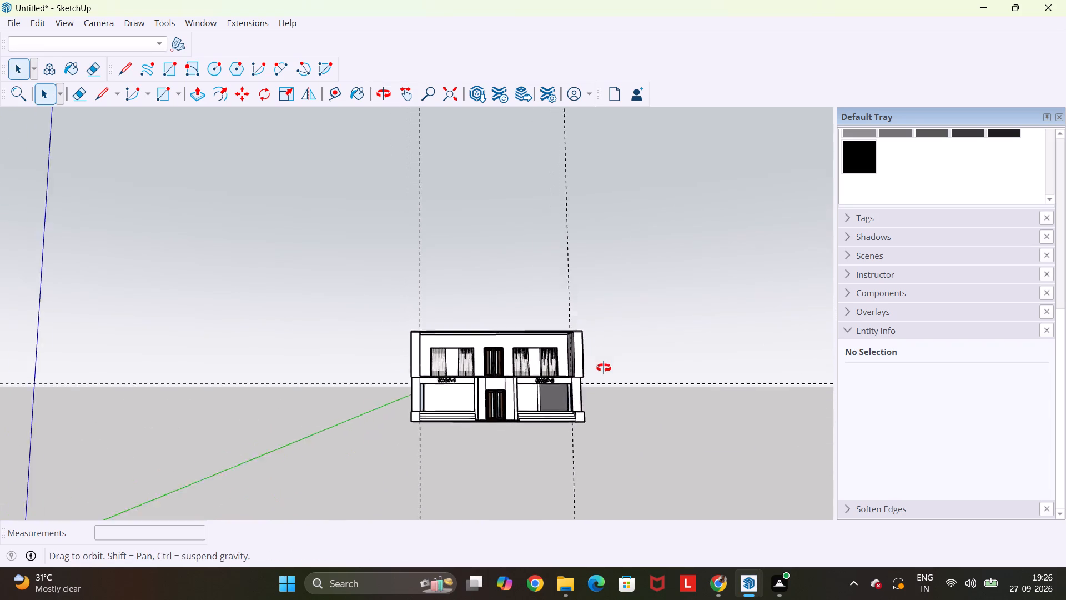
pyautogui.moveTo(604, 368); pyautogui.dragTo(597, 418, button='middle')
pyautogui.hotkey('ctrl', 'v')
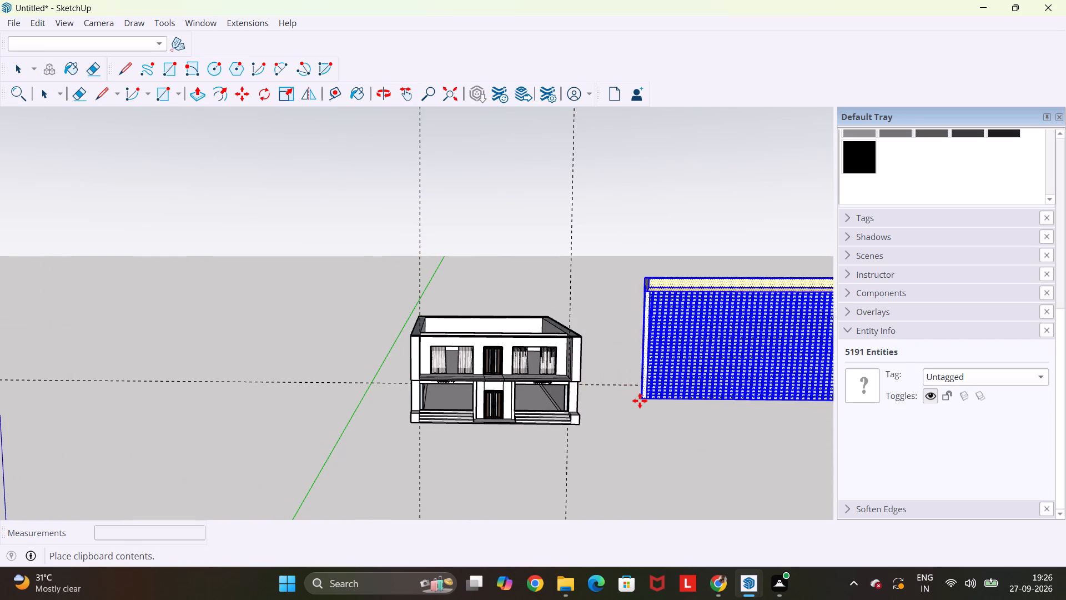
pyautogui.click(594, 418)
# Scale the pasted shutter's width to 0.32 along red.
pyautogui.scroll(-12, 594, 417)
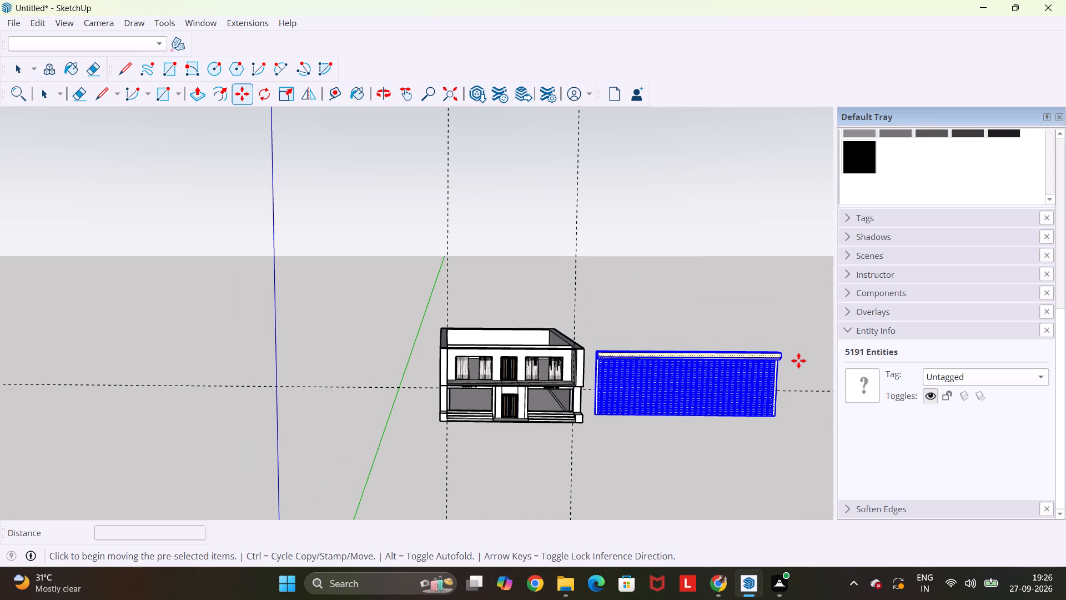
pyautogui.press('s')
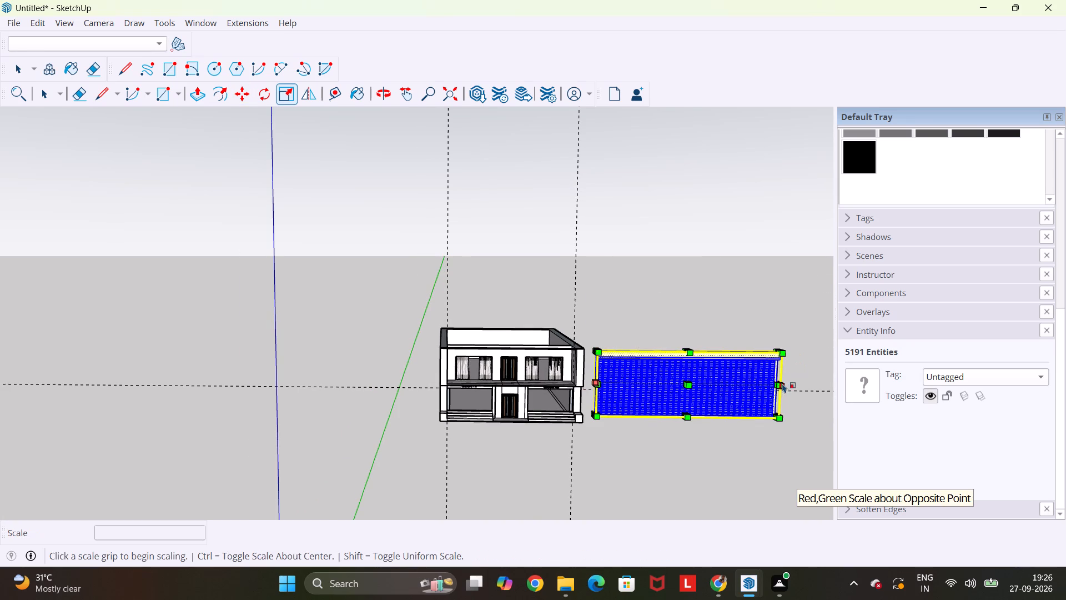
pyautogui.scroll(6, 782, 383)
pyautogui.click(759, 392)
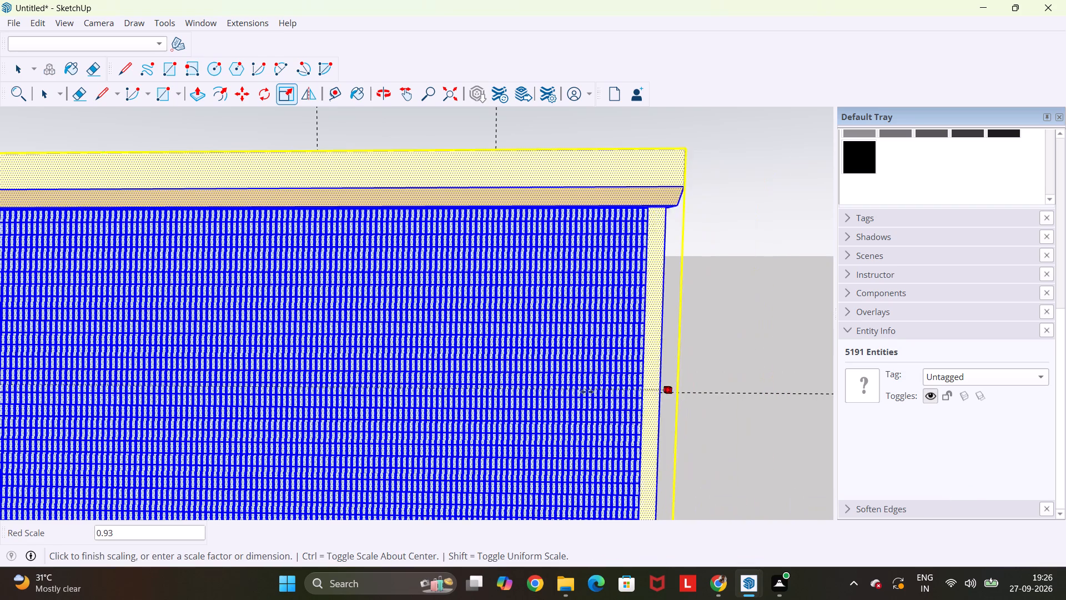
pyautogui.scroll(-6, 587, 392)
pyautogui.click(400, 413)
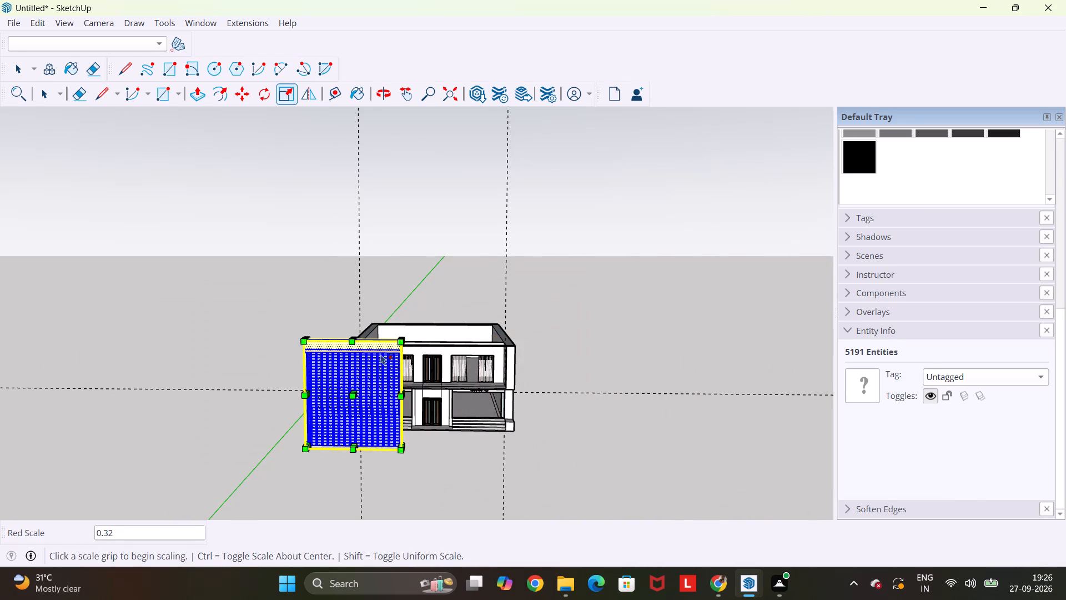
# Scale the pasted shutter down in height along the blue axis from its top grip.
pyautogui.scroll(2, 357, 328)
pyautogui.moveTo(360, 332); pyautogui.dragTo(364, 366, button='middle')
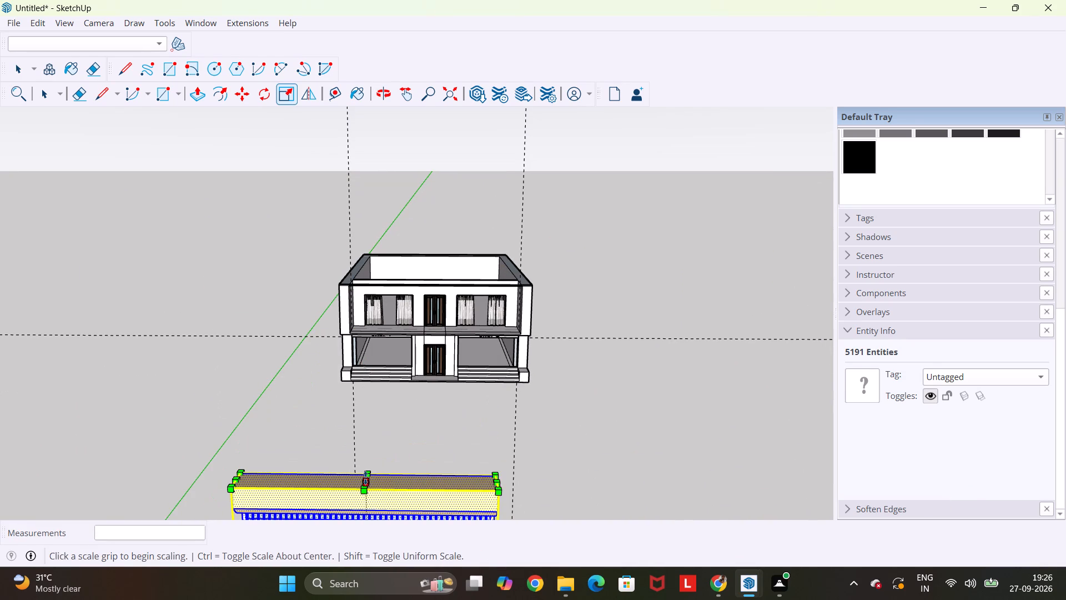
pyautogui.click(365, 478)
pyautogui.scroll(-2, 368, 474)
pyautogui.moveTo(378, 472); pyautogui.dragTo(464, 250, button='middle')
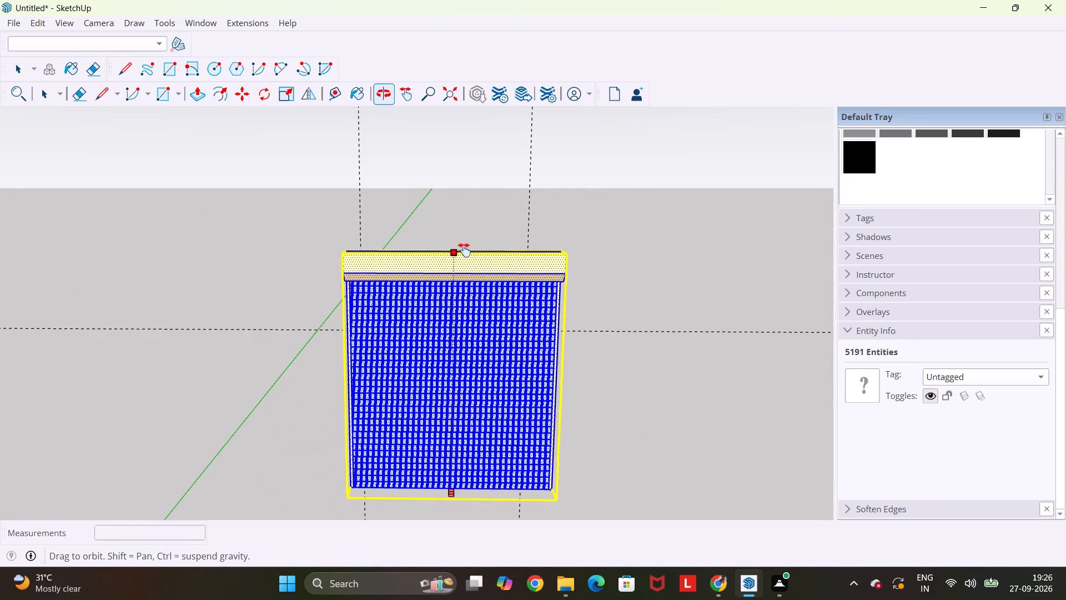
pyautogui.moveTo(464, 250); pyautogui.dragTo(476, 231, button='middle')
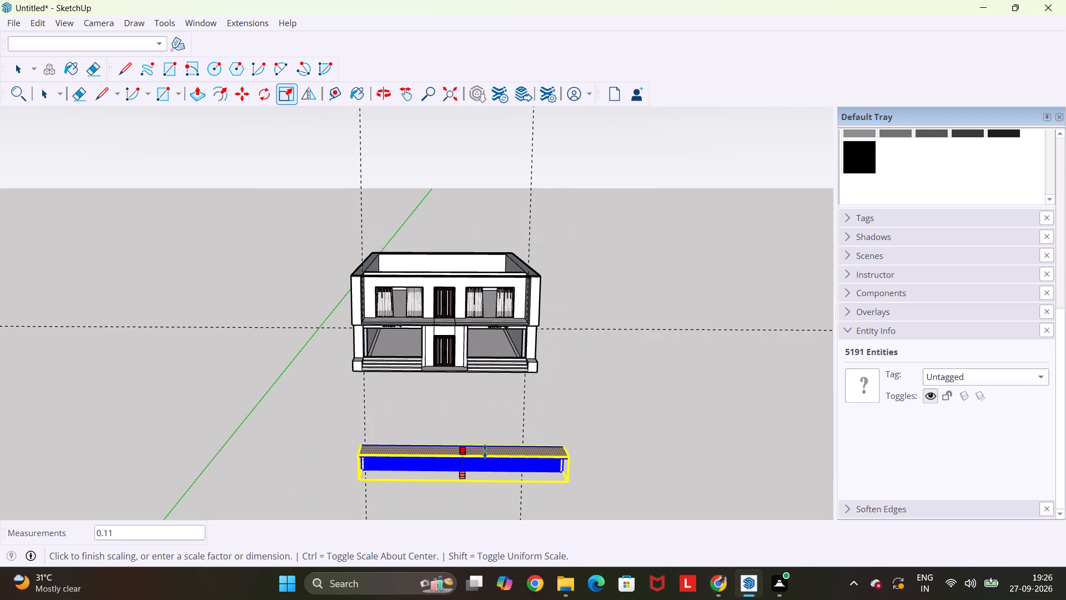
pyautogui.click(486, 437)
# Scale the shortened shutter's width to 0.34 along the red axis.
pyautogui.scroll(4, 573, 446)
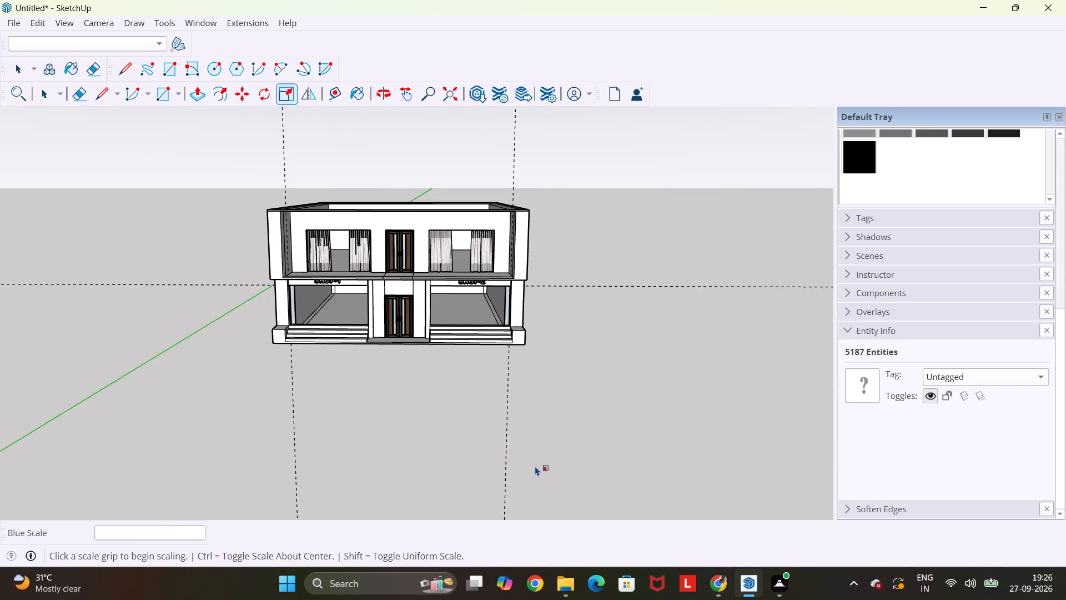
pyautogui.scroll(-5, 536, 462)
pyautogui.scroll(7, 504, 487)
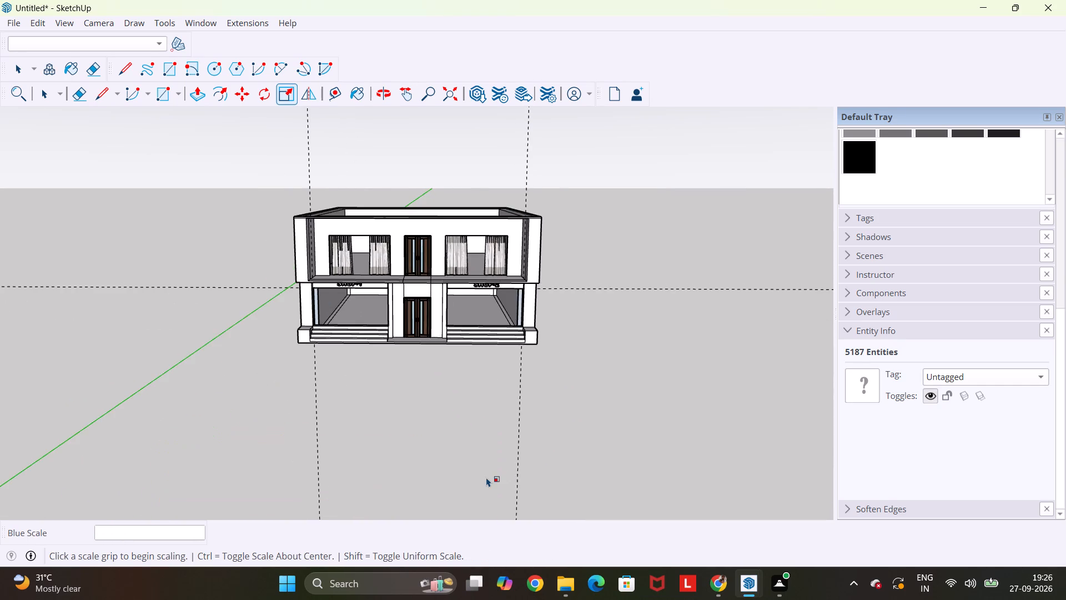
pyautogui.scroll(-3, 486, 477)
pyautogui.click(457, 478)
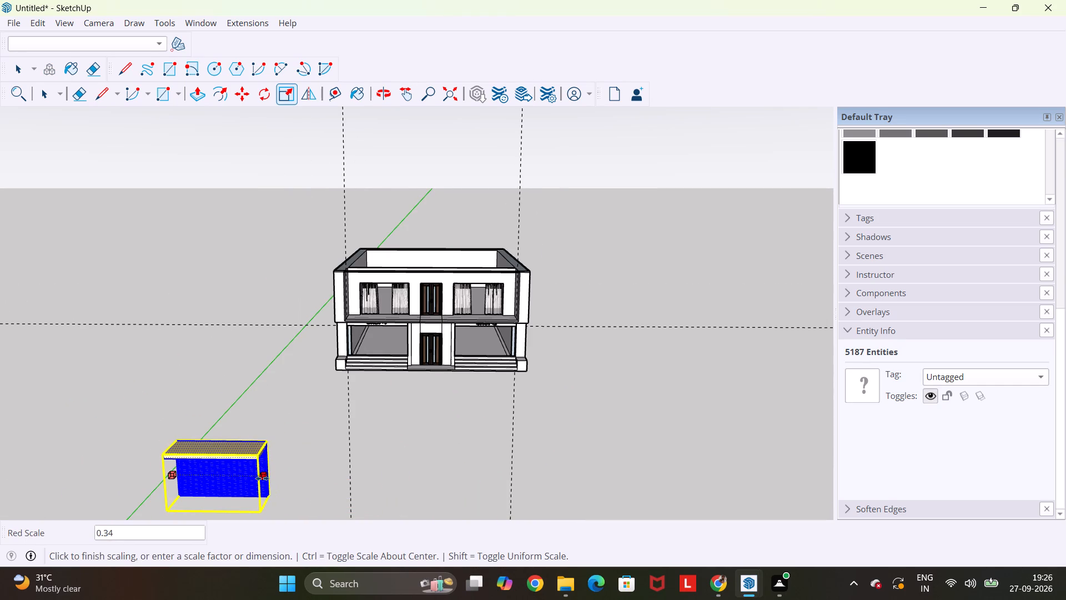
pyautogui.click(262, 478)
# Examine the resized shutter from several sides to compare its size and orientation with the building.
pyautogui.scroll(3, 296, 479)
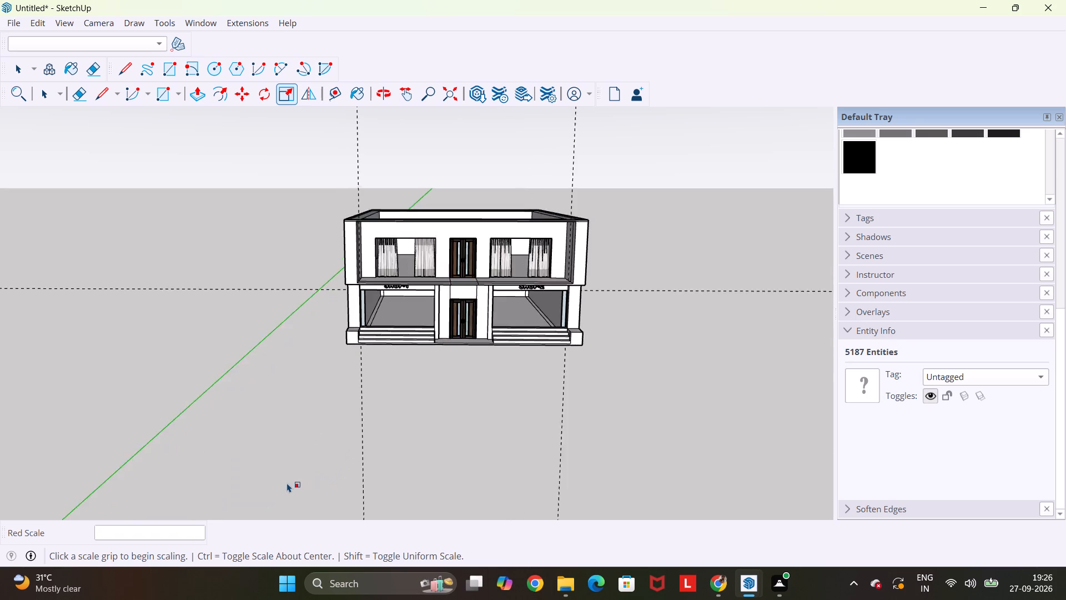
pyautogui.scroll(1, 287, 483)
pyautogui.scroll(-5, 287, 483)
pyautogui.moveTo(329, 489); pyautogui.dragTo(71, 410, button='middle')
pyautogui.keyDown('shift'); pyautogui.moveTo(88, 362); pyautogui.dragTo(88, 363, button='middle'); pyautogui.keyUp('shift')
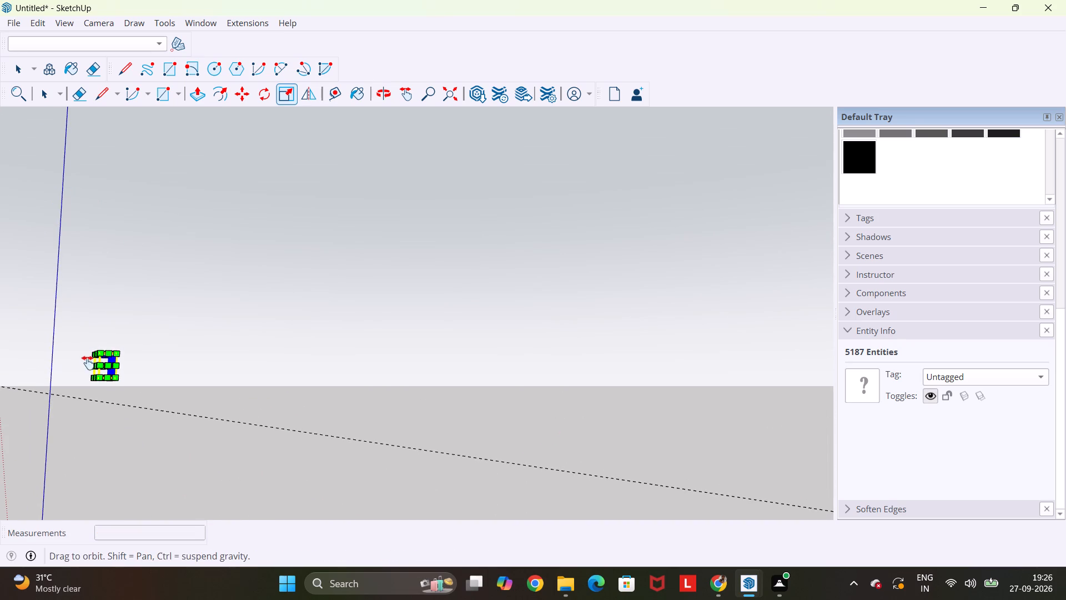
pyautogui.keyDown('shift'); pyautogui.moveTo(88, 363); pyautogui.dragTo(335, 404, button='middle'); pyautogui.keyUp('shift')
pyautogui.moveTo(343, 438); pyautogui.dragTo(414, 471, button='middle')
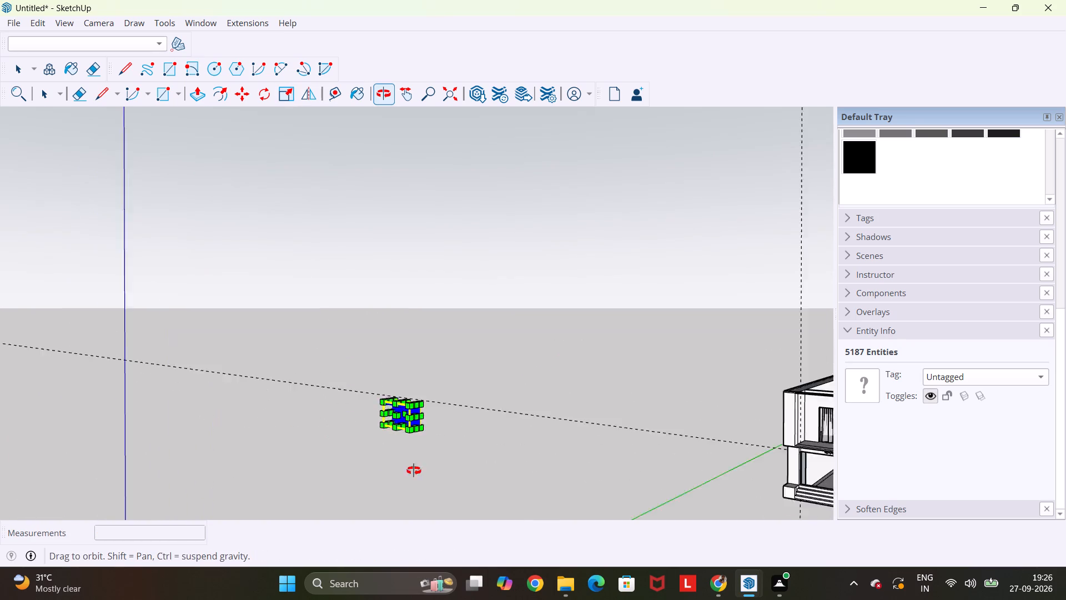
pyautogui.moveTo(414, 471); pyautogui.dragTo(595, 480, button='middle')
pyautogui.click(343, 475)
pyautogui.press('space')
pyautogui.moveTo(367, 449); pyautogui.dragTo(518, 487, button='middle')
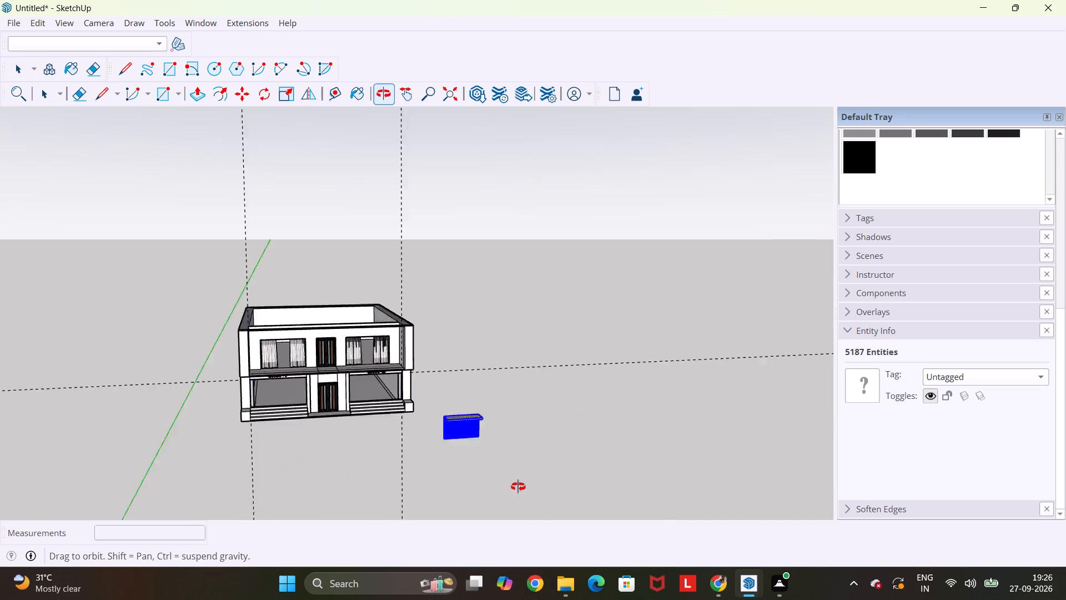
pyautogui.moveTo(518, 487); pyautogui.dragTo(566, 499, button='middle')
pyautogui.scroll(3, 575, 478)
pyautogui.moveTo(474, 377); pyautogui.dragTo(820, 390, button='middle')
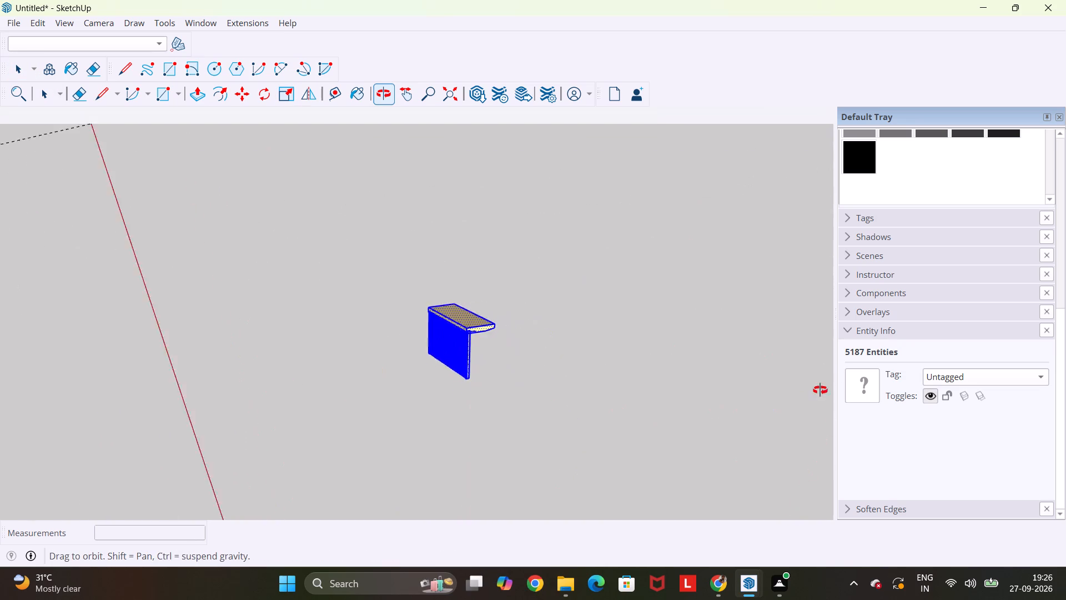
pyautogui.moveTo(820, 390); pyautogui.dragTo(847, 368, button='middle')
pyautogui.moveTo(223, 350); pyautogui.dragTo(0, 329, button='middle')
pyautogui.moveTo(530, 341); pyautogui.dragTo(169, 376, button='middle')
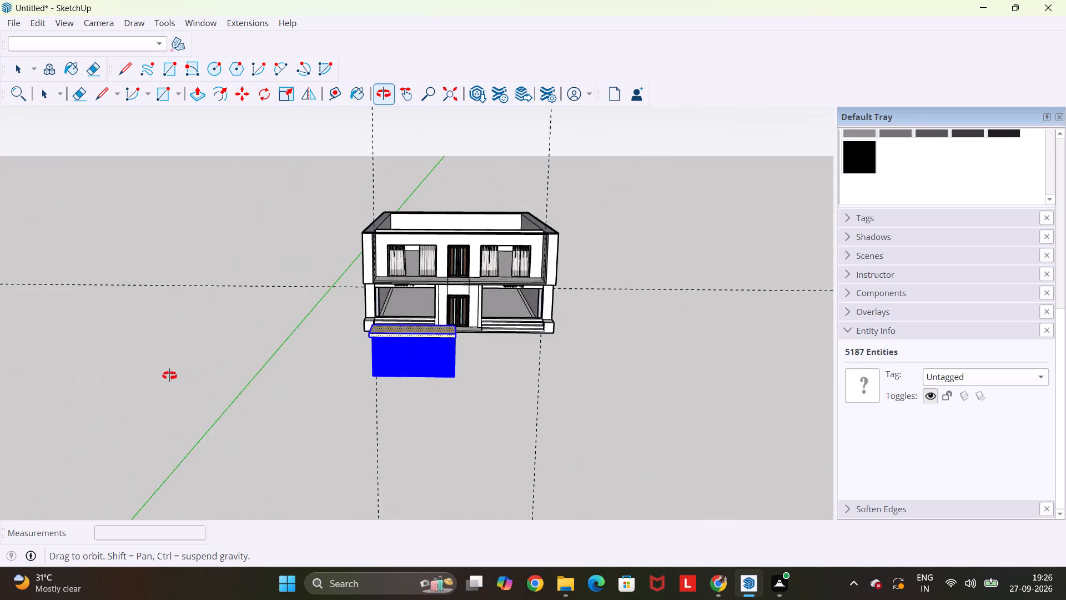
pyautogui.moveTo(169, 376); pyautogui.dragTo(209, 387, button='middle')
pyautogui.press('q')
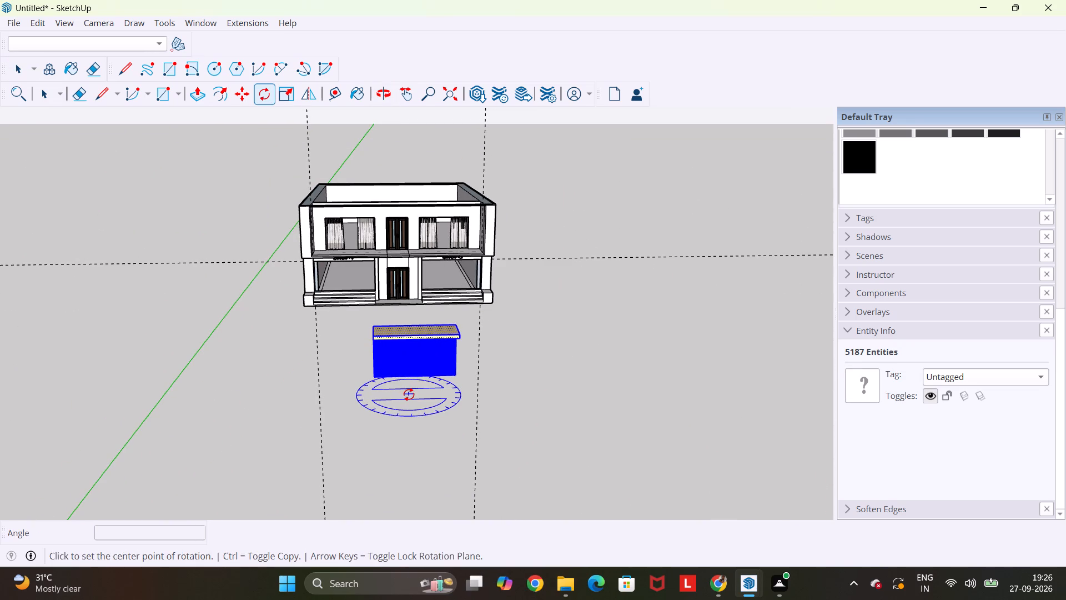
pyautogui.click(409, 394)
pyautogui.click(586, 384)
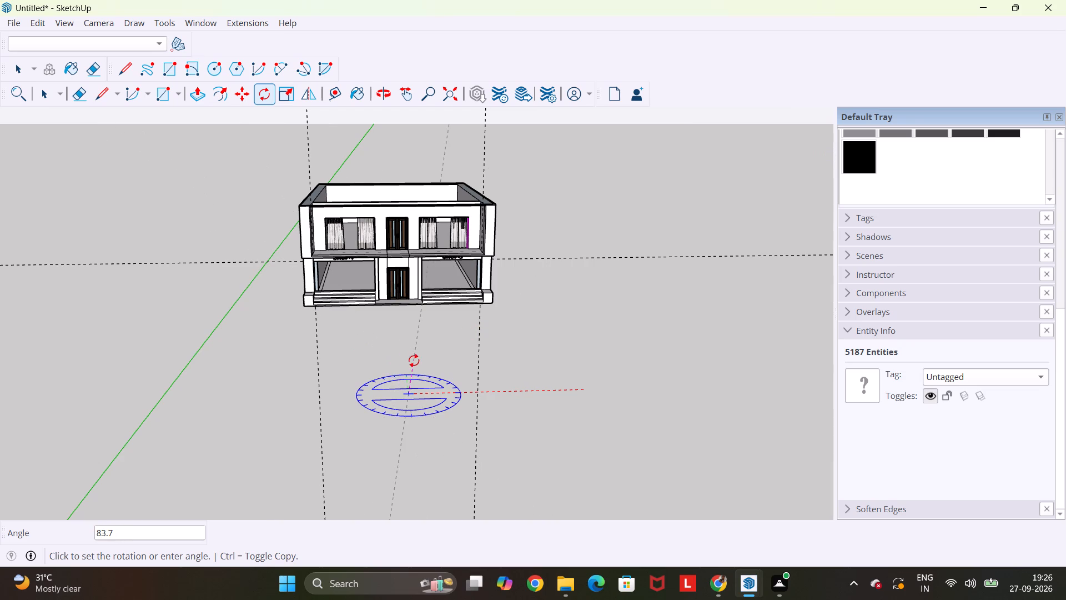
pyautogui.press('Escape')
# Rotate the shutter 90° on the ground plane about a point in front of it.
pyautogui.click(408, 398)
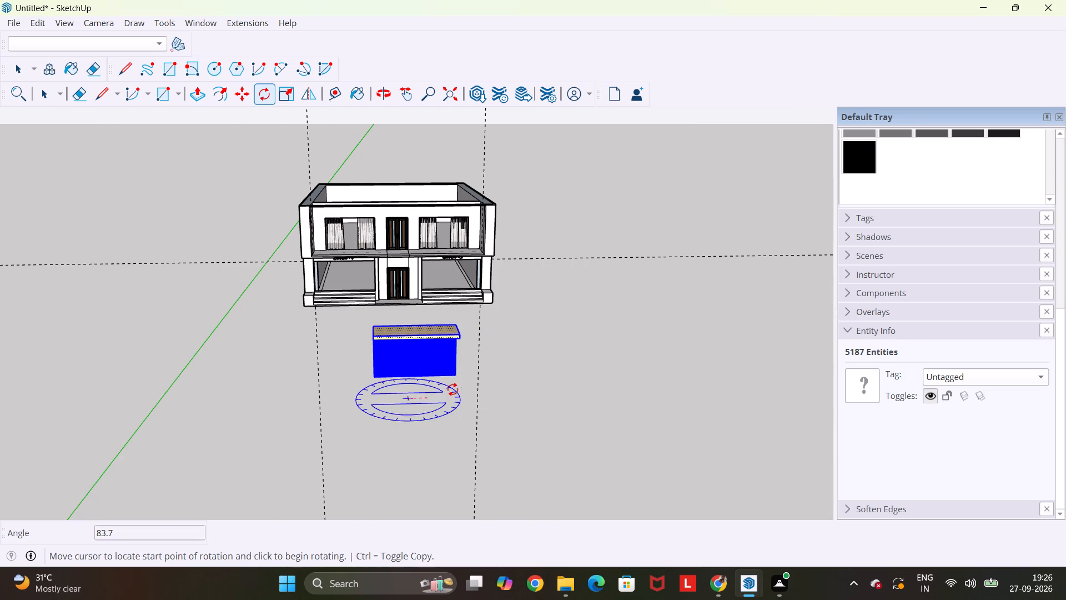
pyautogui.click(472, 394)
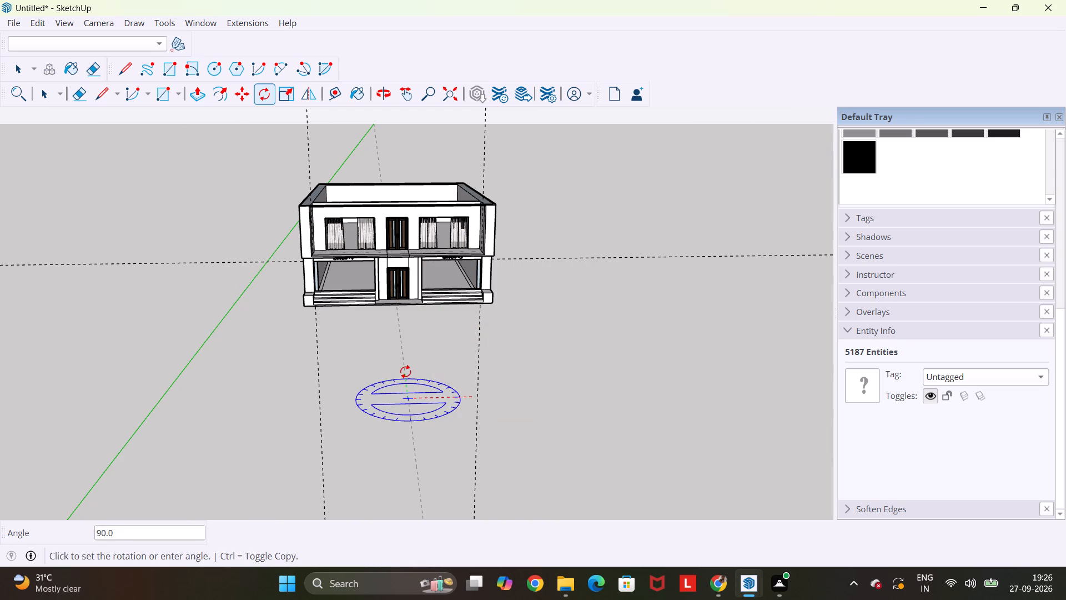
pyautogui.click(406, 371)
# Rotate the shutter again on the ground plane about a point beside it, using the red direction as the start.
pyautogui.scroll(-5, 408, 371)
pyautogui.scroll(5, 740, 236)
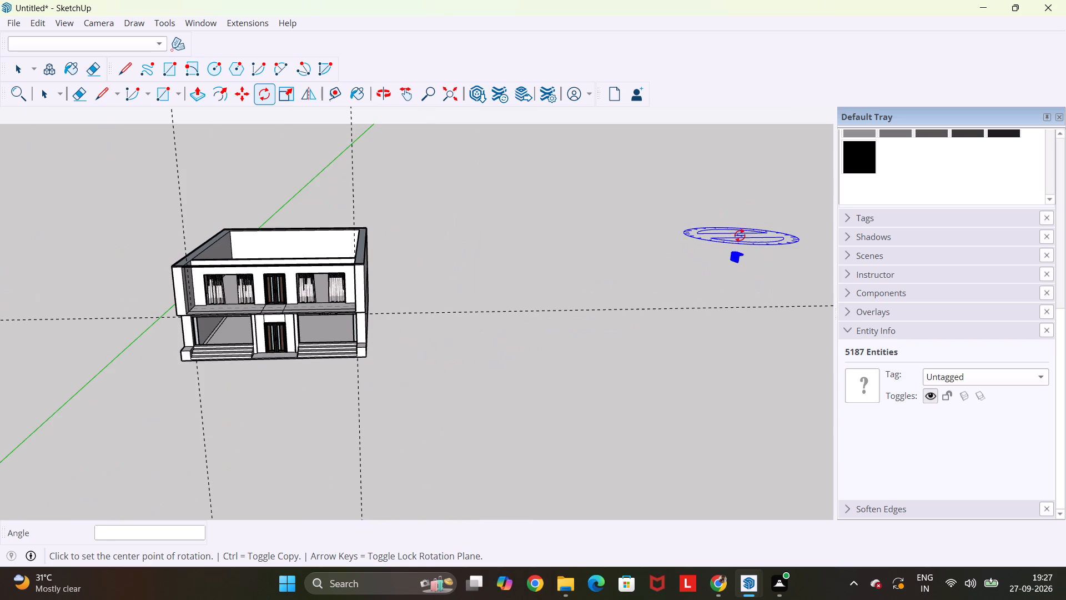
pyautogui.moveTo(763, 233); pyautogui.dragTo(728, 269, button='middle')
pyautogui.scroll(4, 768, 269)
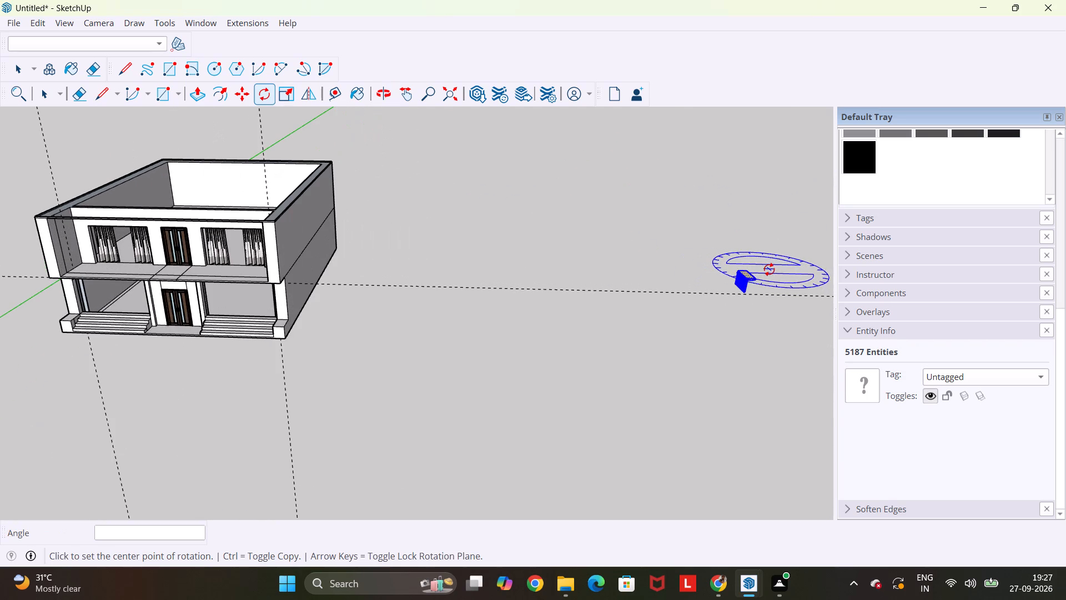
pyautogui.click(739, 305)
pyautogui.click(785, 305)
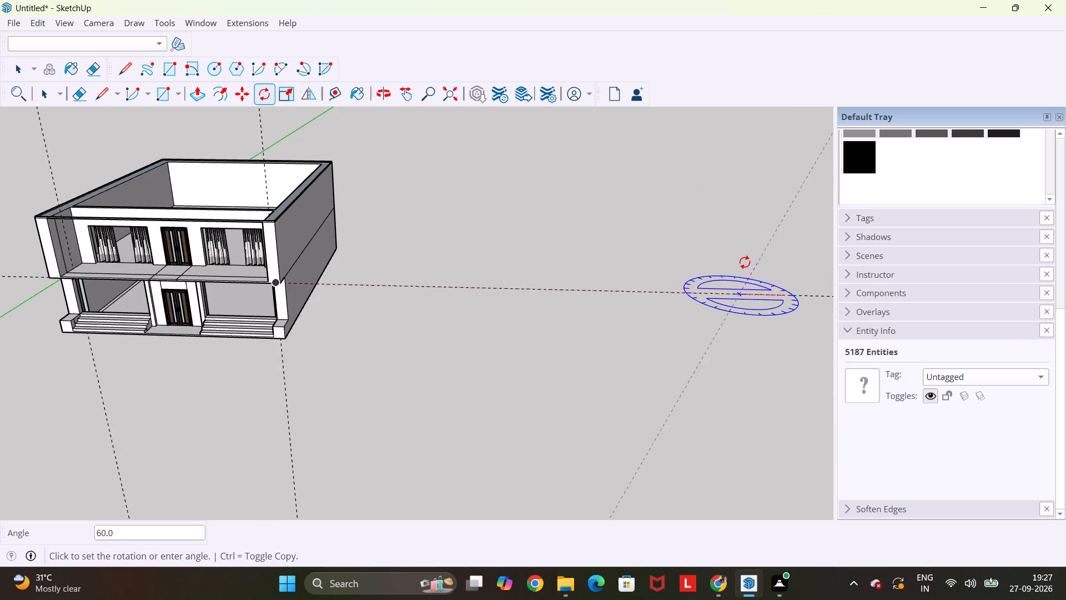
pyautogui.click(728, 260)
# Select the whole shutter and move it by its bottom corner about 151' 10" to the ground in front of the building's entrance steps.
pyautogui.scroll(-18, 728, 260)
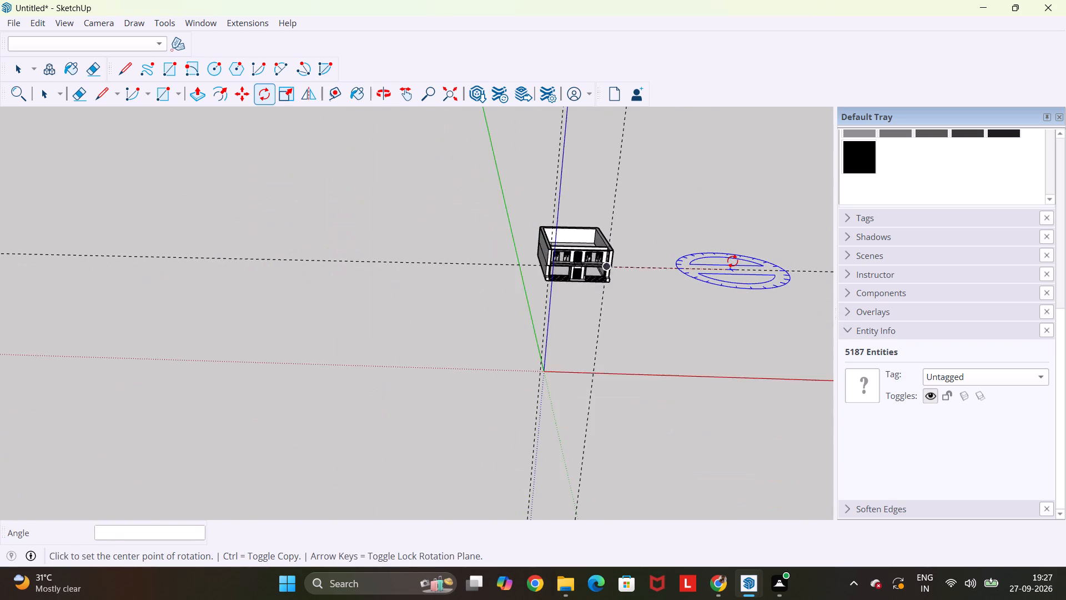
pyautogui.scroll(-6, 732, 261)
pyautogui.keyDown('shift'); pyautogui.moveTo(783, 253); pyautogui.dragTo(747, 253, button='middle'); pyautogui.keyUp('shift')
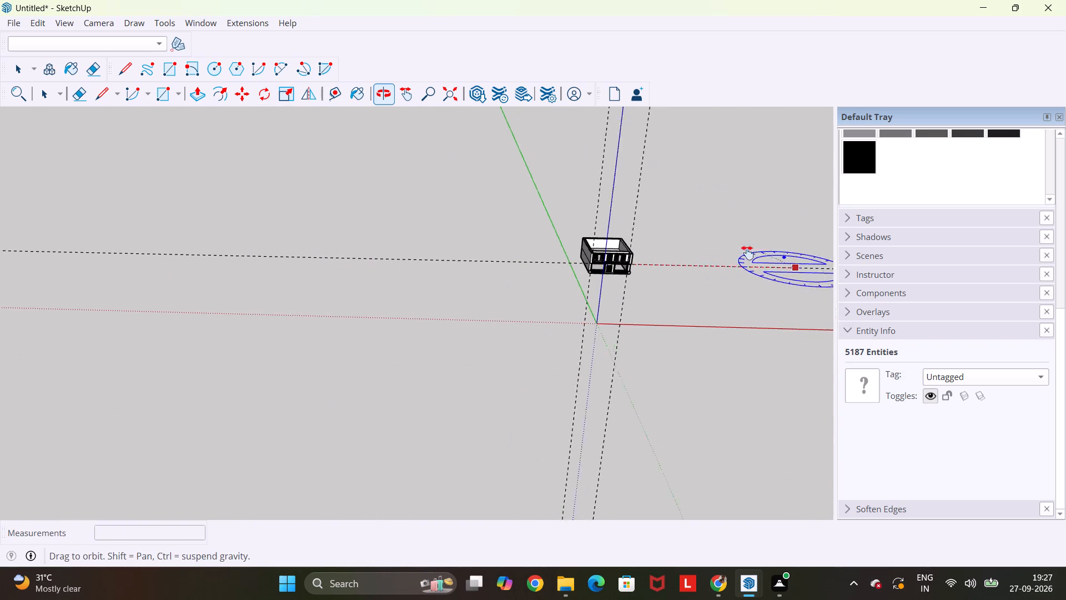
pyautogui.keyDown('shift'); pyautogui.moveTo(747, 253); pyautogui.dragTo(474, 299, button='middle'); pyautogui.keyUp('shift')
pyautogui.scroll(20, 490, 303)
pyautogui.scroll(5, 490, 303)
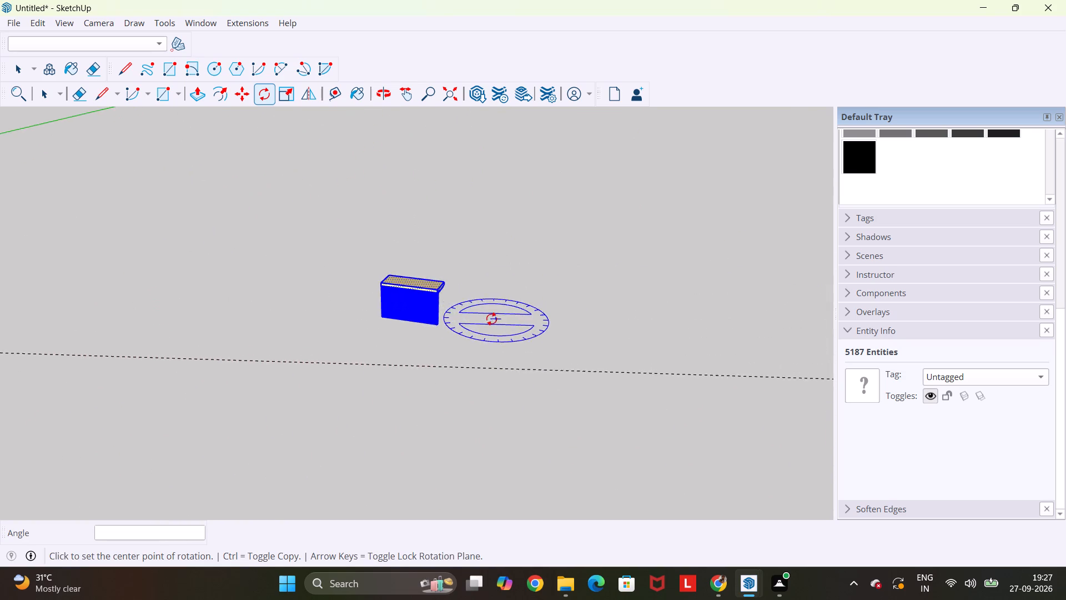
pyautogui.scroll(4, 491, 319)
pyautogui.scroll(-6, 436, 324)
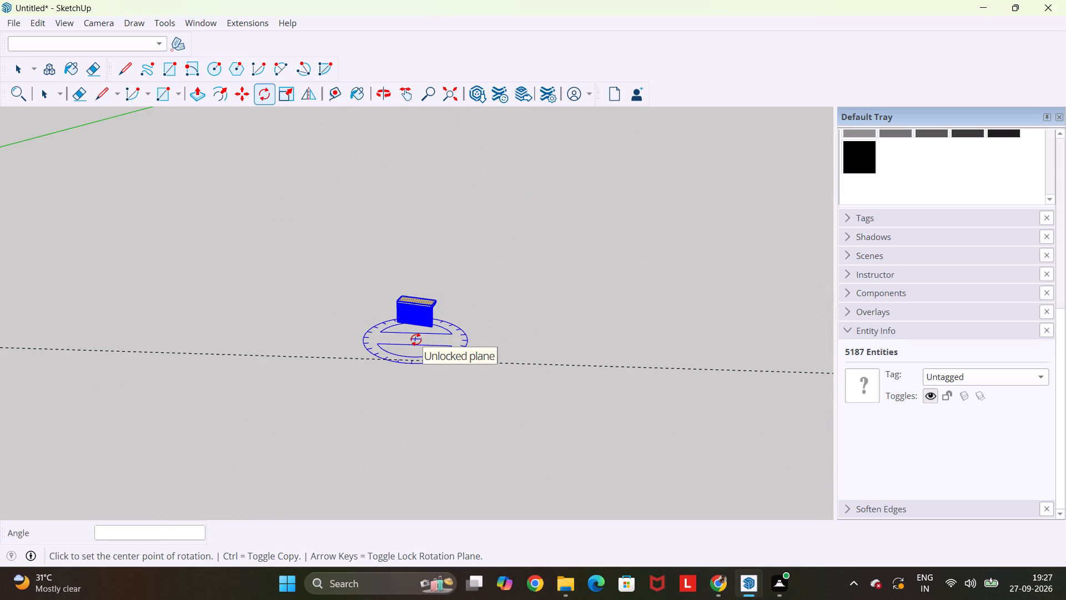
pyautogui.press('space')
pyautogui.moveTo(485, 262); pyautogui.dragTo(299, 357)
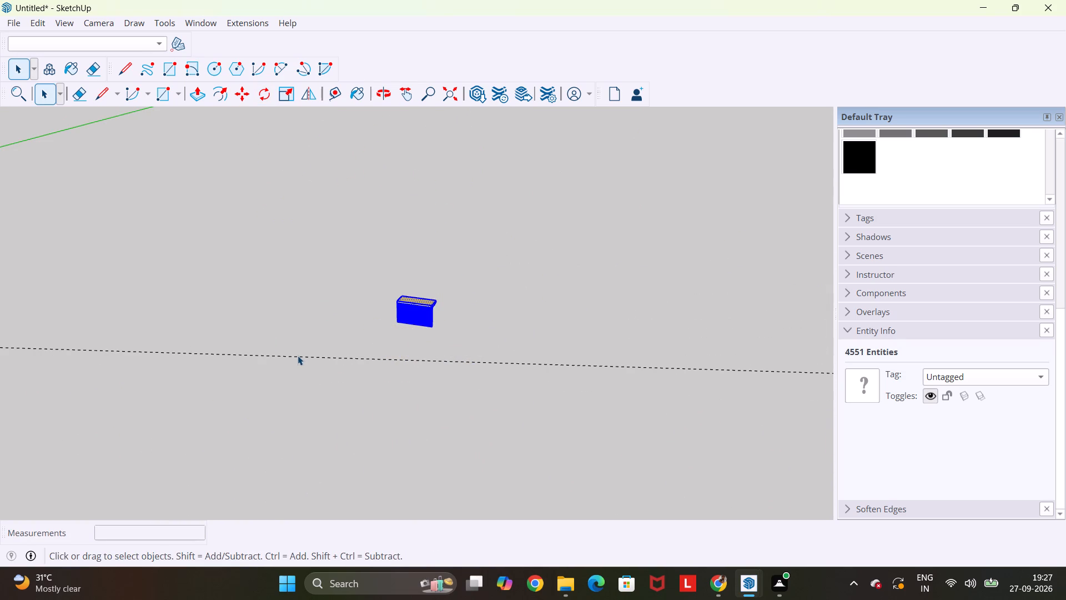
pyautogui.press('m')
pyautogui.scroll(5, 319, 361)
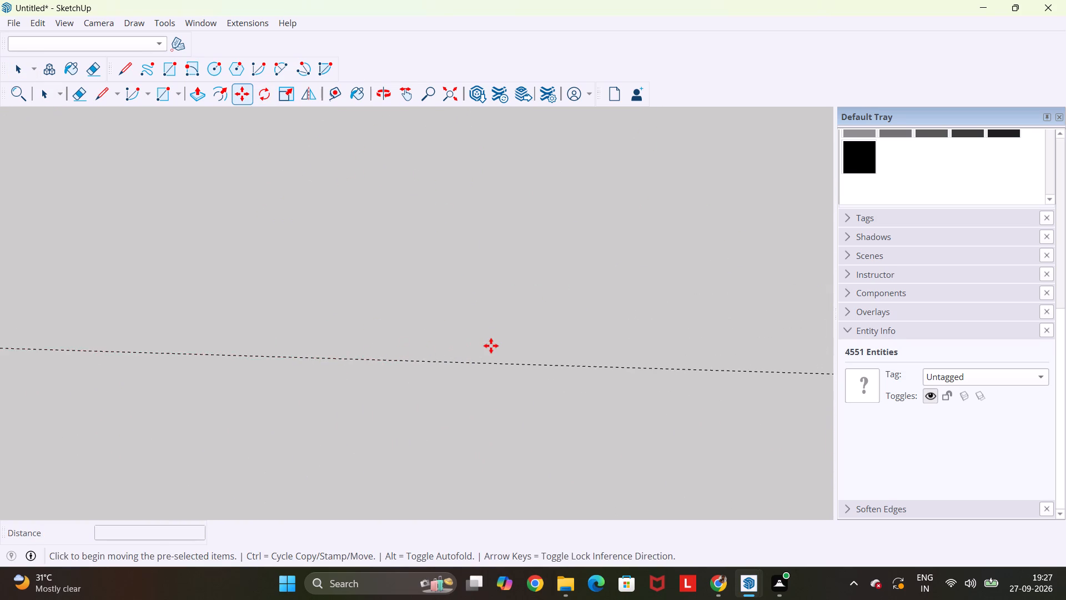
pyautogui.scroll(-6, 491, 345)
pyautogui.scroll(5, 680, 307)
pyautogui.scroll(-2, 529, 301)
pyautogui.scroll(4, 440, 303)
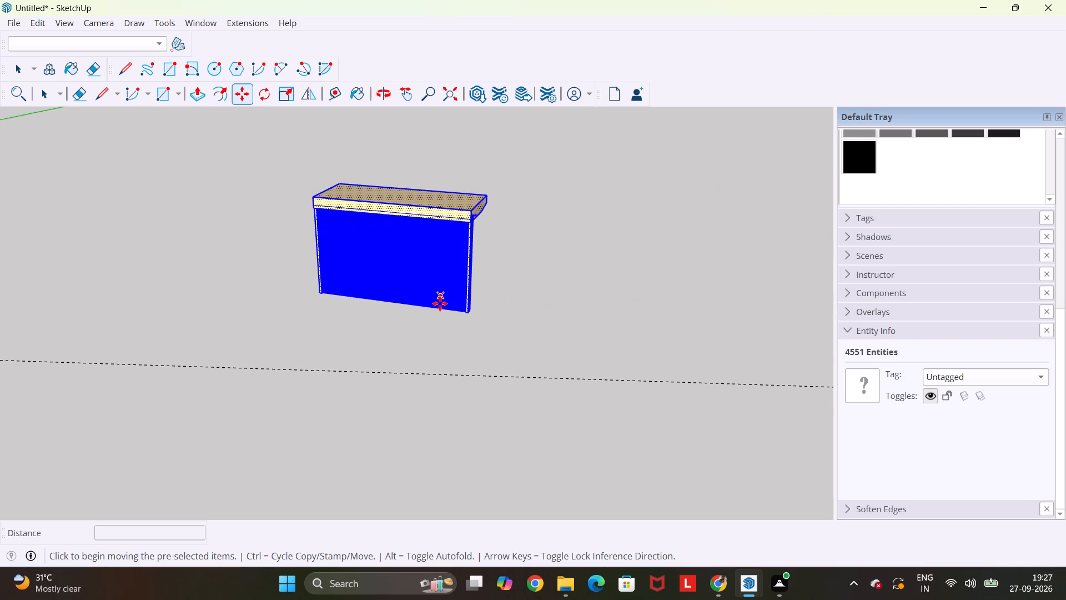
pyautogui.scroll(4, 466, 321)
pyautogui.scroll(-3, 469, 312)
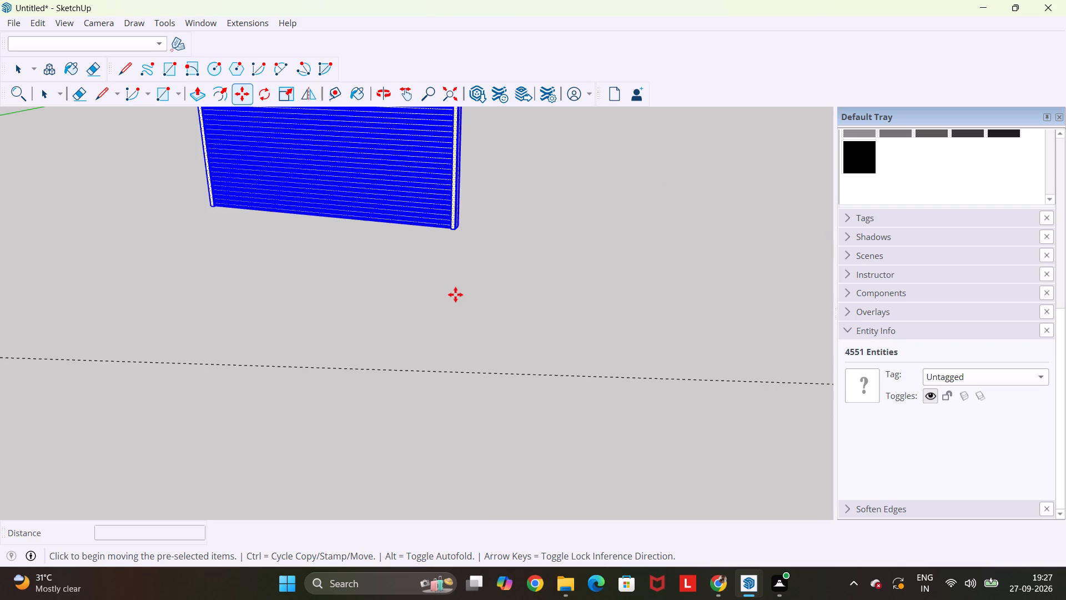
pyautogui.click(459, 229)
pyautogui.scroll(-13, 456, 229)
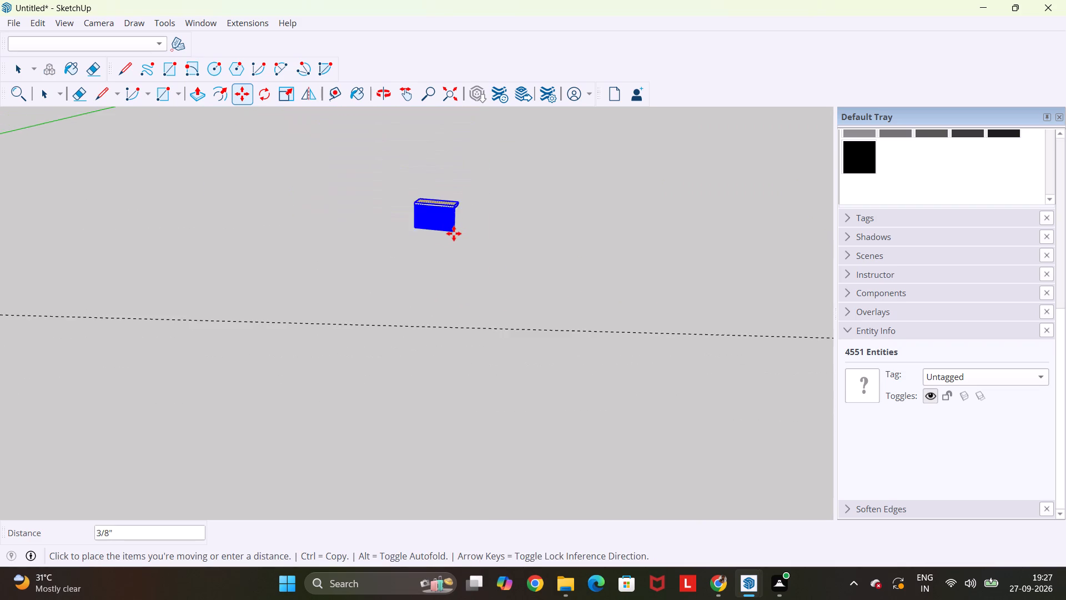
pyautogui.scroll(-19, 454, 233)
pyautogui.scroll(-1, 72, 264)
pyautogui.moveTo(81, 265); pyautogui.dragTo(234, 290, button='middle')
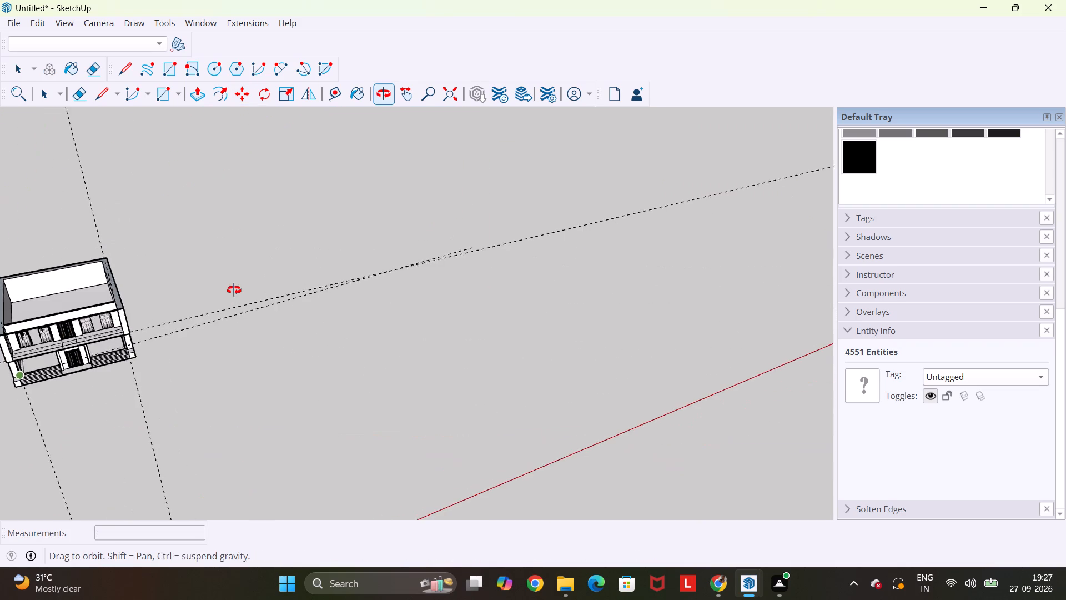
pyautogui.moveTo(234, 290); pyautogui.dragTo(234, 289, button='middle')
pyautogui.scroll(4, 0, 351)
pyautogui.scroll(12, 57, 387)
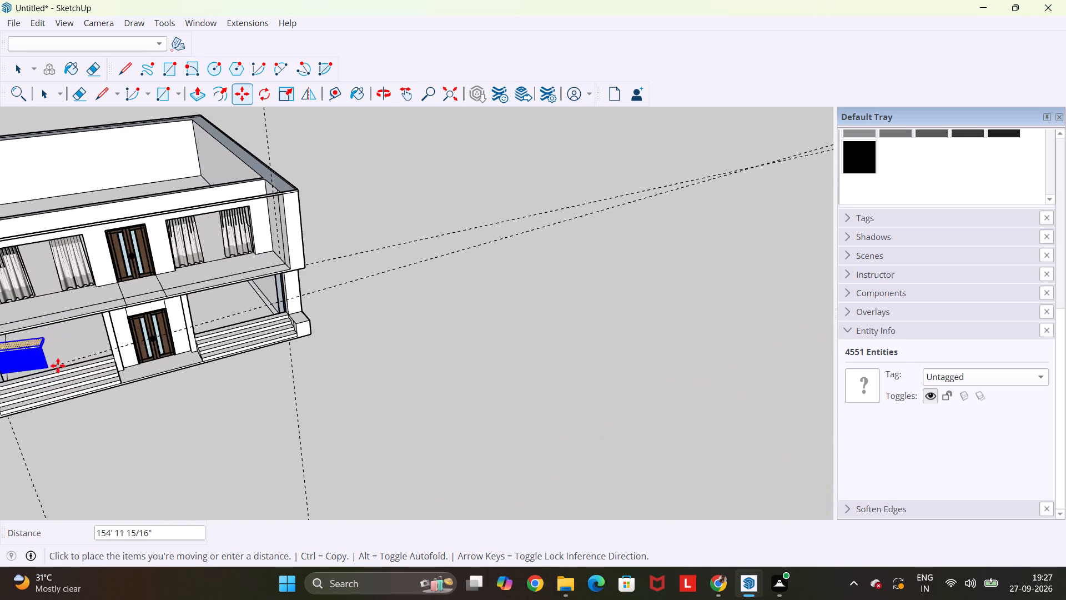
pyautogui.click(176, 422)
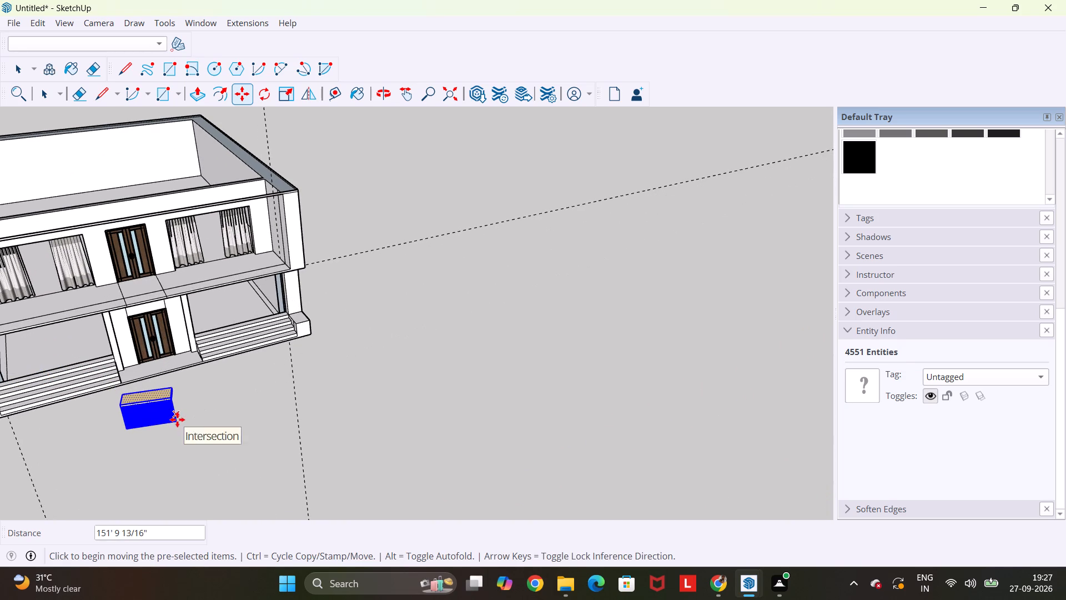
# Rotate the shutter 19.7° on the ground plane about a point in front of it.
pyautogui.press('q')
pyautogui.click(150, 438)
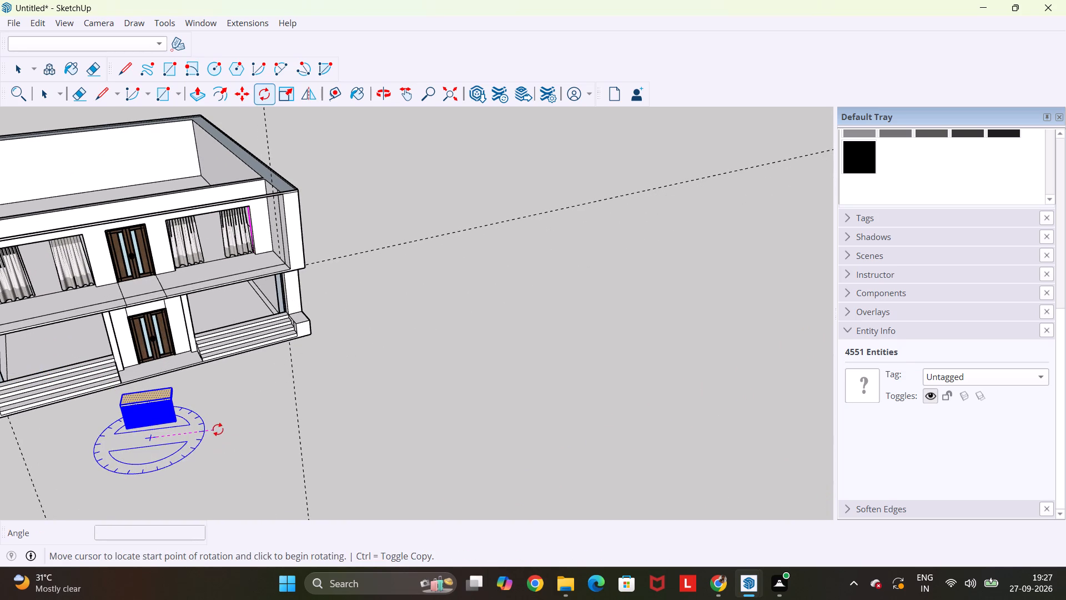
pyautogui.click(248, 407)
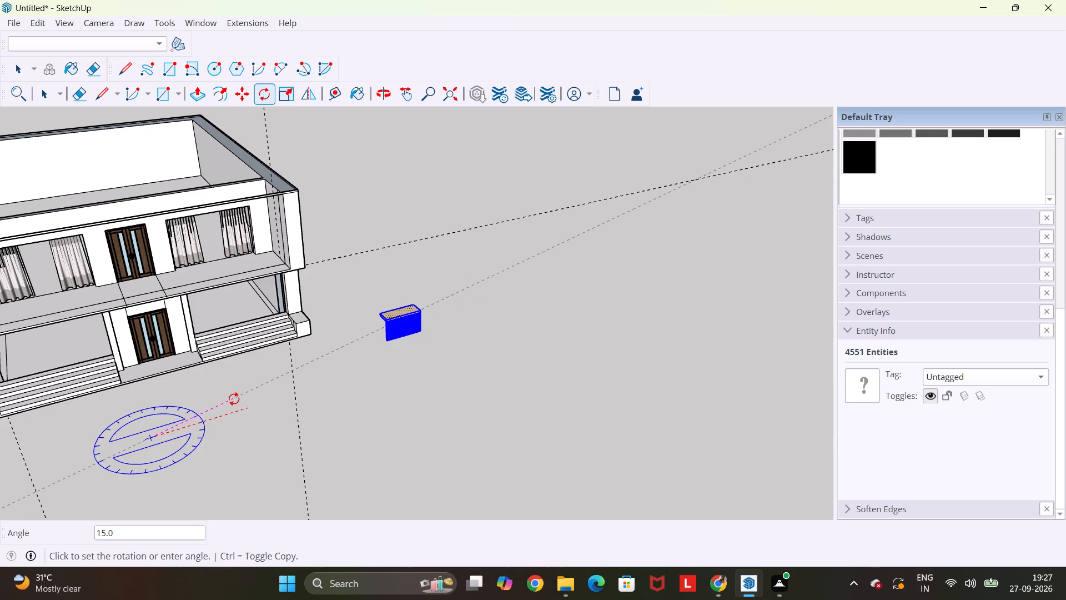
pyautogui.click(228, 397)
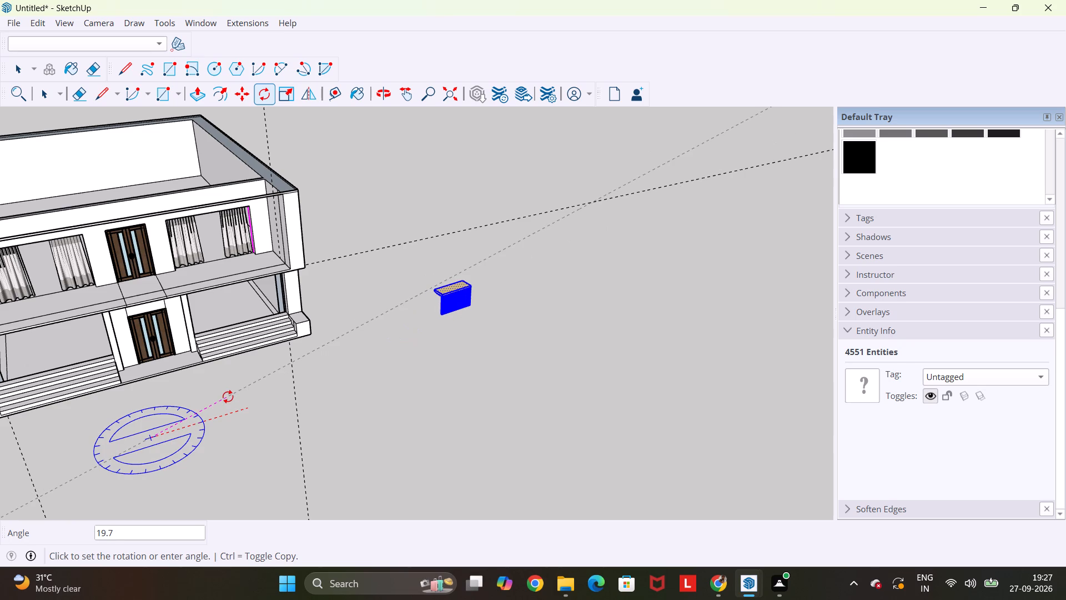
pyautogui.moveTo(542, 336); pyautogui.dragTo(383, 329, button='middle')
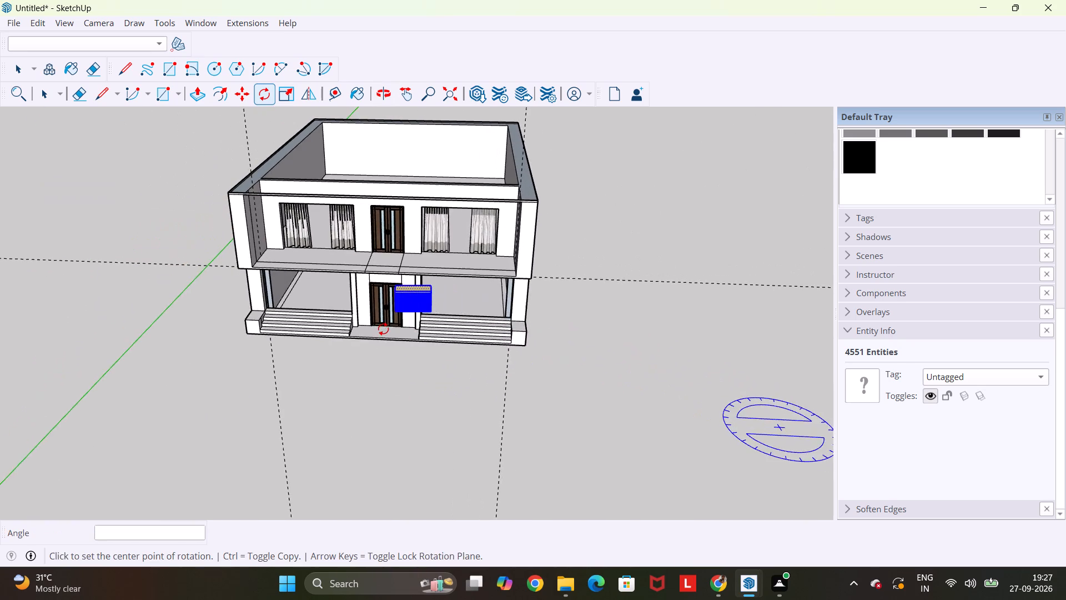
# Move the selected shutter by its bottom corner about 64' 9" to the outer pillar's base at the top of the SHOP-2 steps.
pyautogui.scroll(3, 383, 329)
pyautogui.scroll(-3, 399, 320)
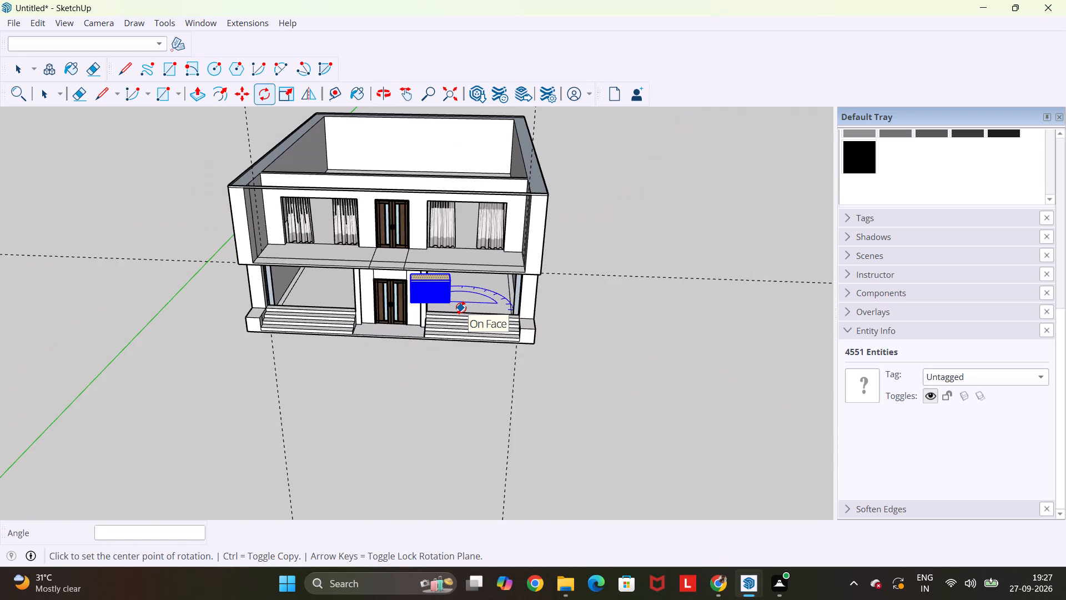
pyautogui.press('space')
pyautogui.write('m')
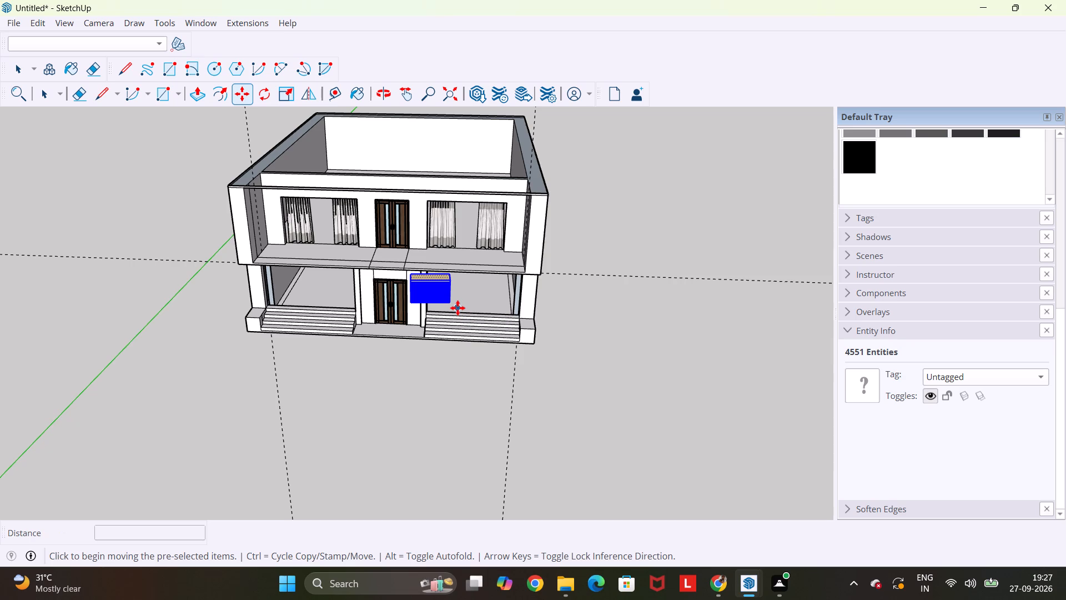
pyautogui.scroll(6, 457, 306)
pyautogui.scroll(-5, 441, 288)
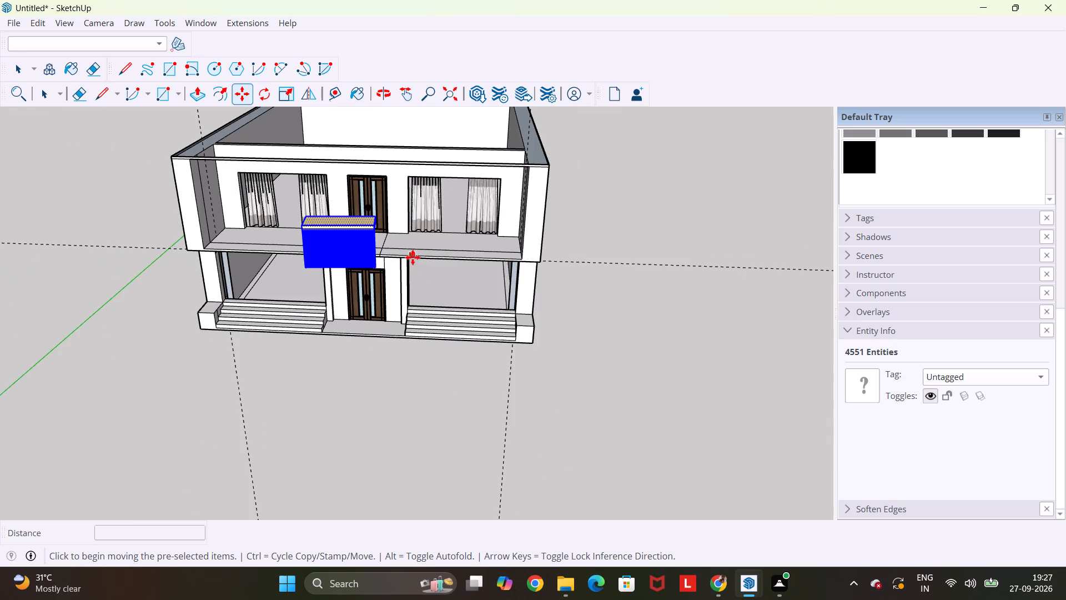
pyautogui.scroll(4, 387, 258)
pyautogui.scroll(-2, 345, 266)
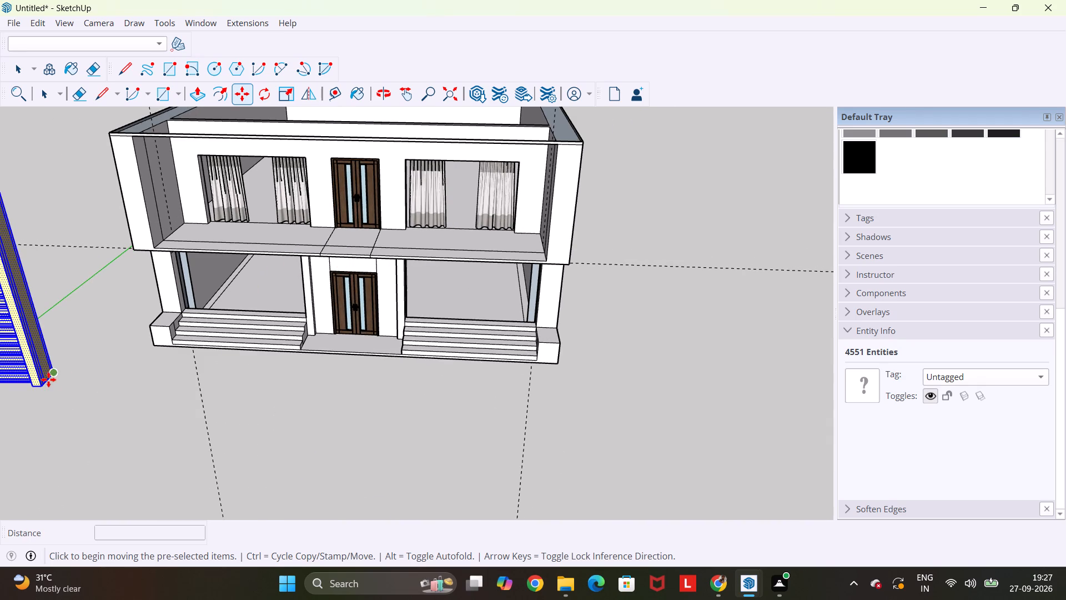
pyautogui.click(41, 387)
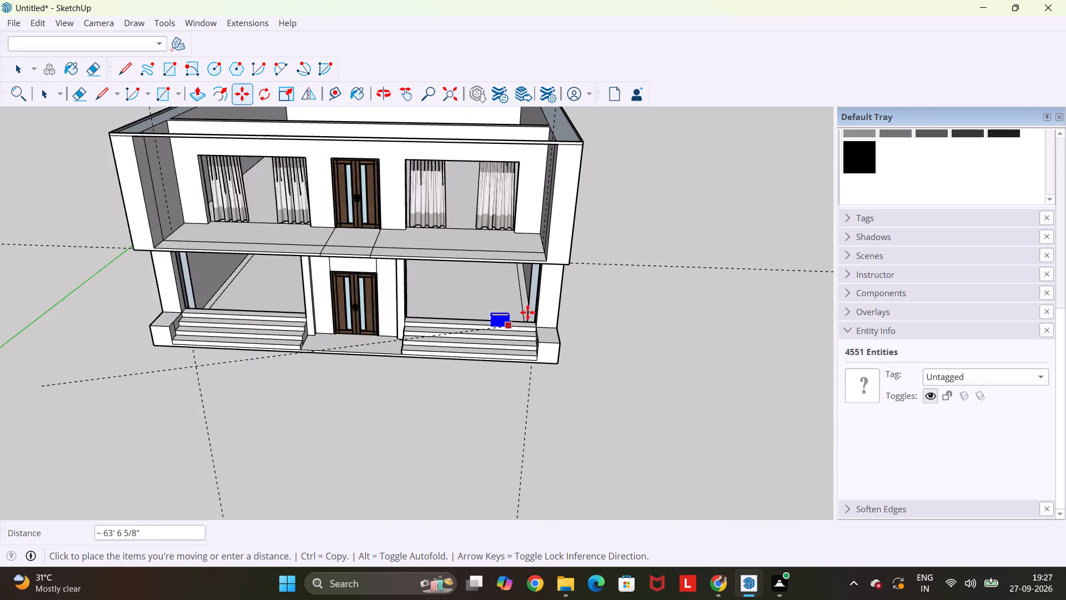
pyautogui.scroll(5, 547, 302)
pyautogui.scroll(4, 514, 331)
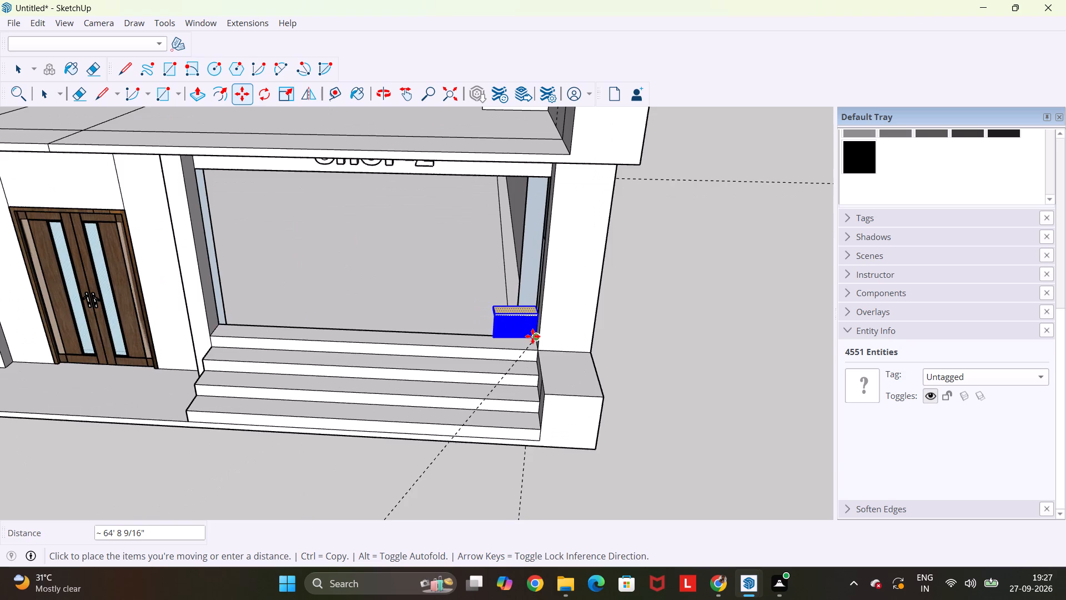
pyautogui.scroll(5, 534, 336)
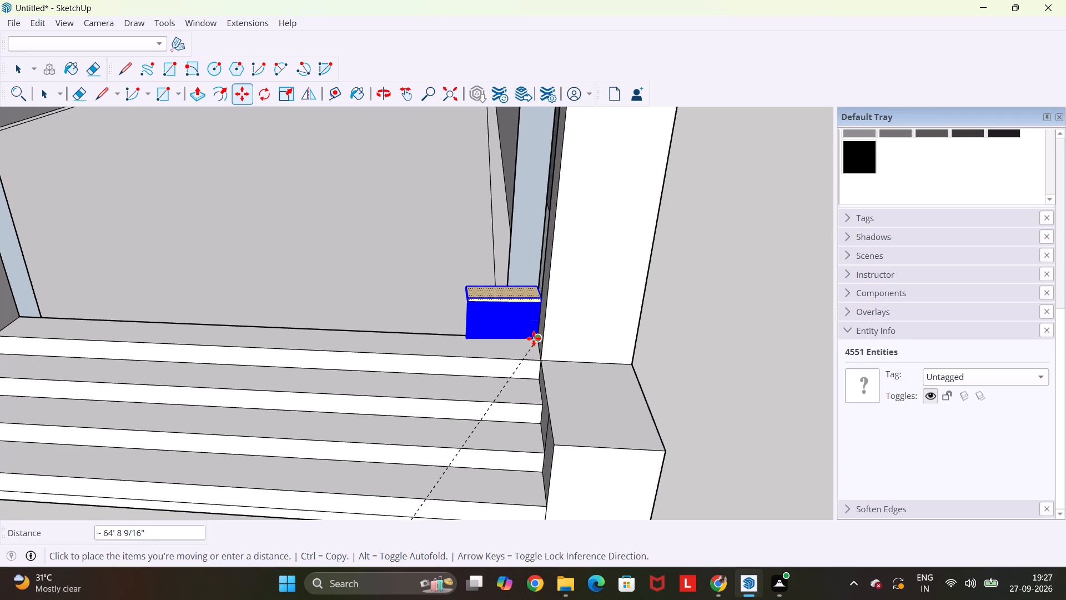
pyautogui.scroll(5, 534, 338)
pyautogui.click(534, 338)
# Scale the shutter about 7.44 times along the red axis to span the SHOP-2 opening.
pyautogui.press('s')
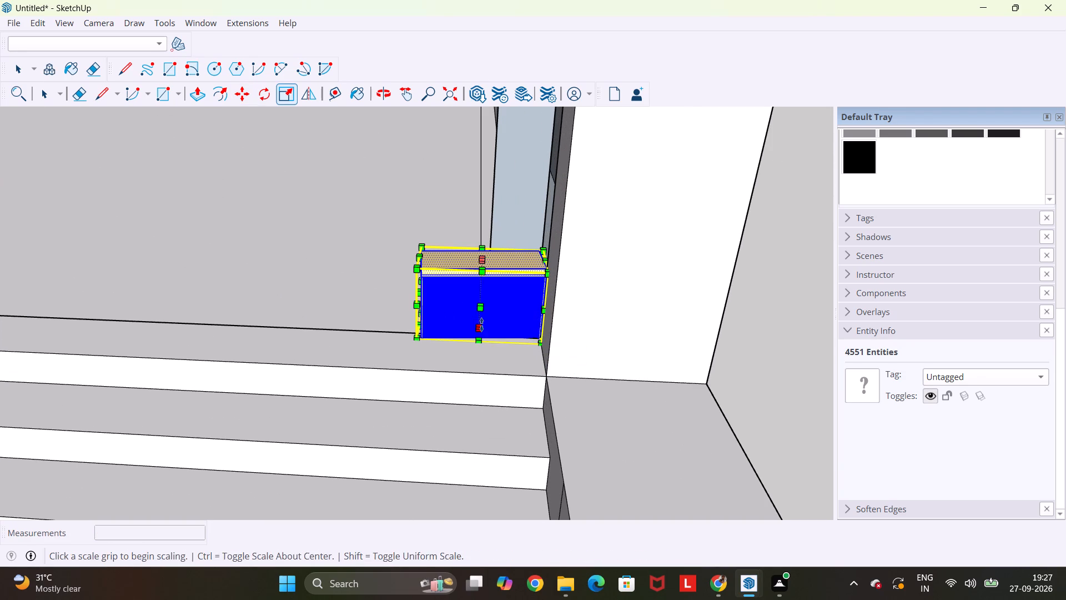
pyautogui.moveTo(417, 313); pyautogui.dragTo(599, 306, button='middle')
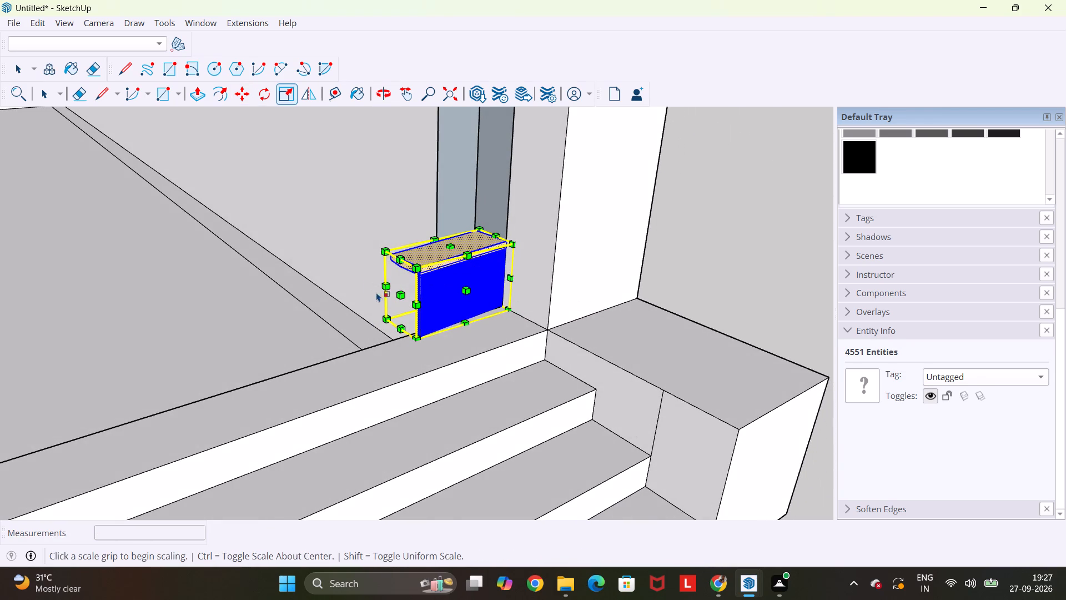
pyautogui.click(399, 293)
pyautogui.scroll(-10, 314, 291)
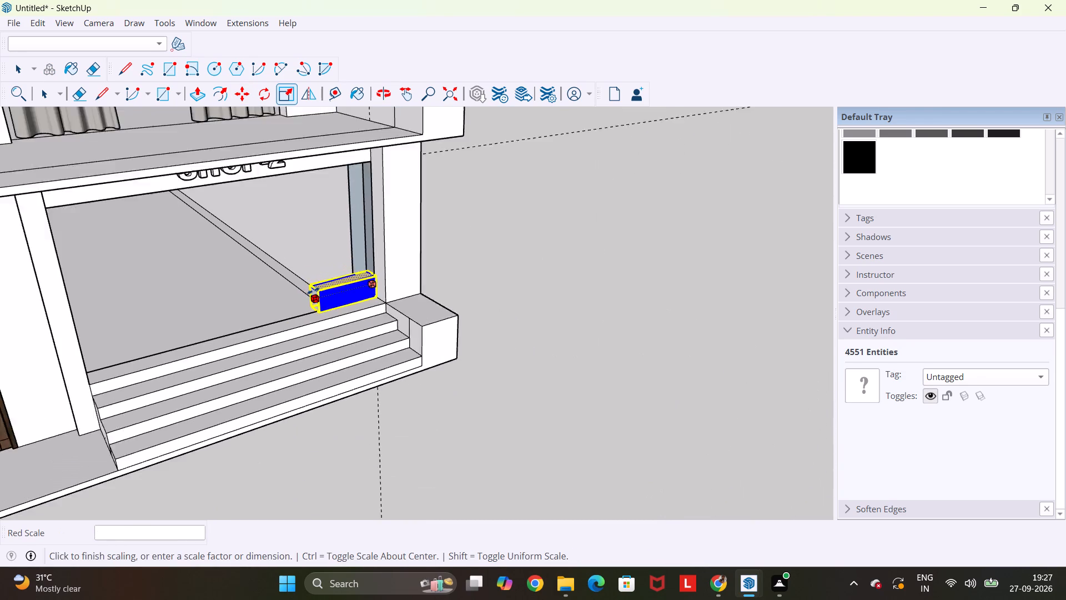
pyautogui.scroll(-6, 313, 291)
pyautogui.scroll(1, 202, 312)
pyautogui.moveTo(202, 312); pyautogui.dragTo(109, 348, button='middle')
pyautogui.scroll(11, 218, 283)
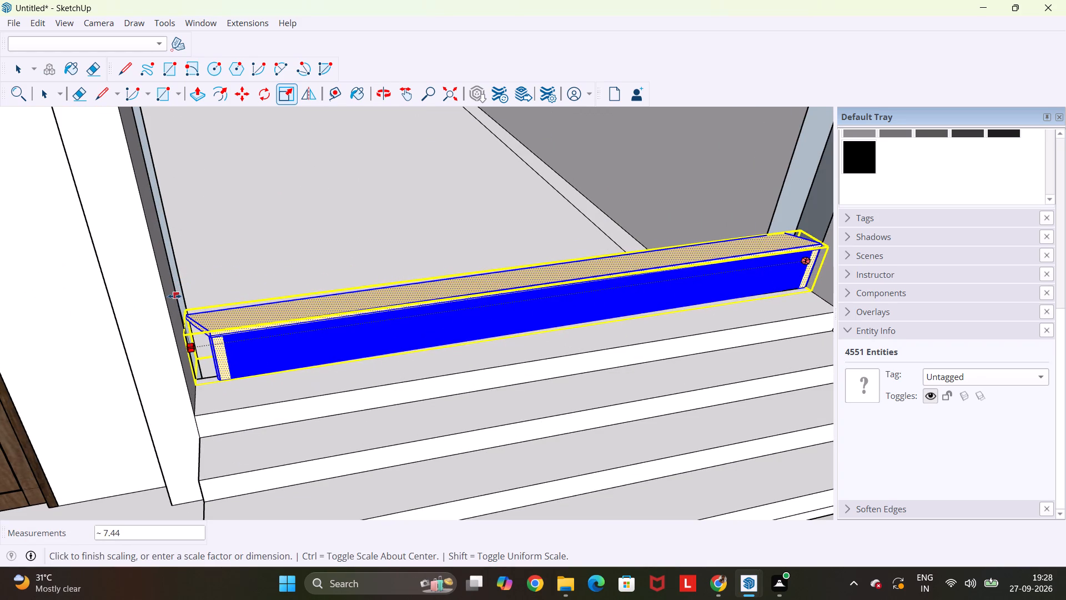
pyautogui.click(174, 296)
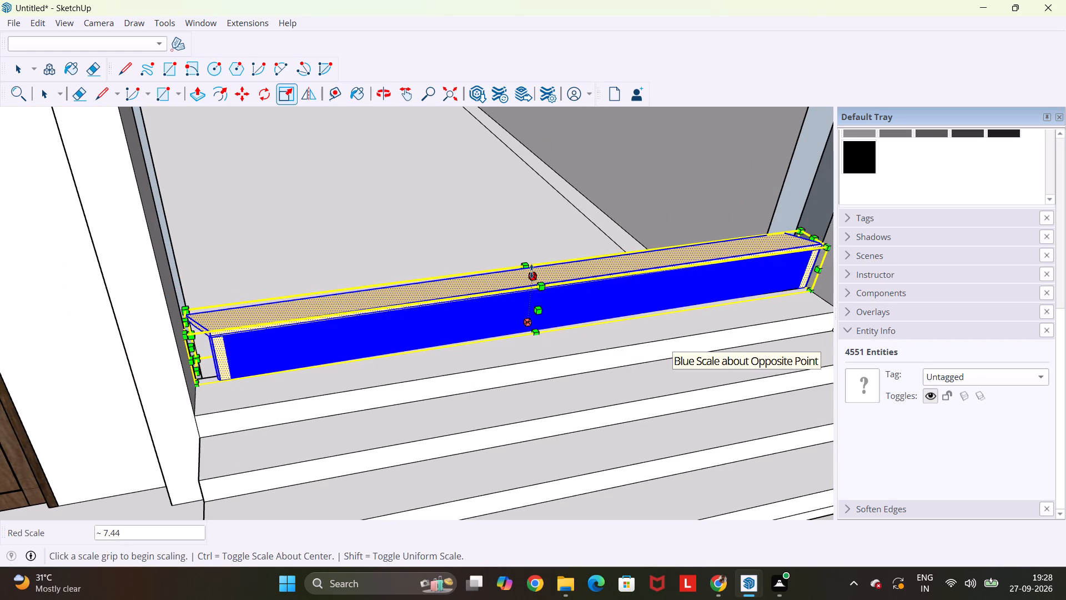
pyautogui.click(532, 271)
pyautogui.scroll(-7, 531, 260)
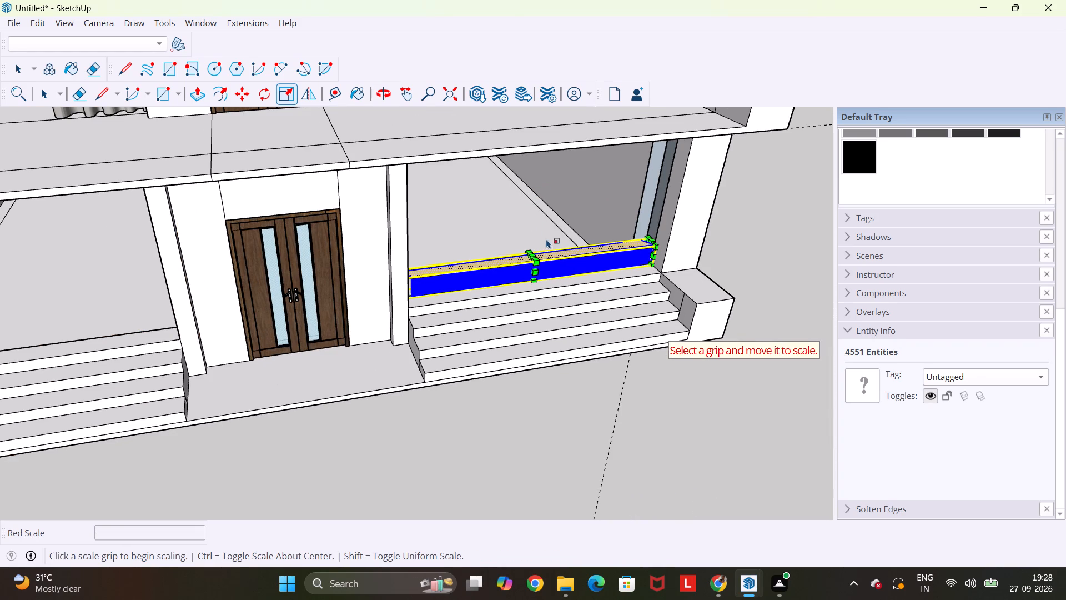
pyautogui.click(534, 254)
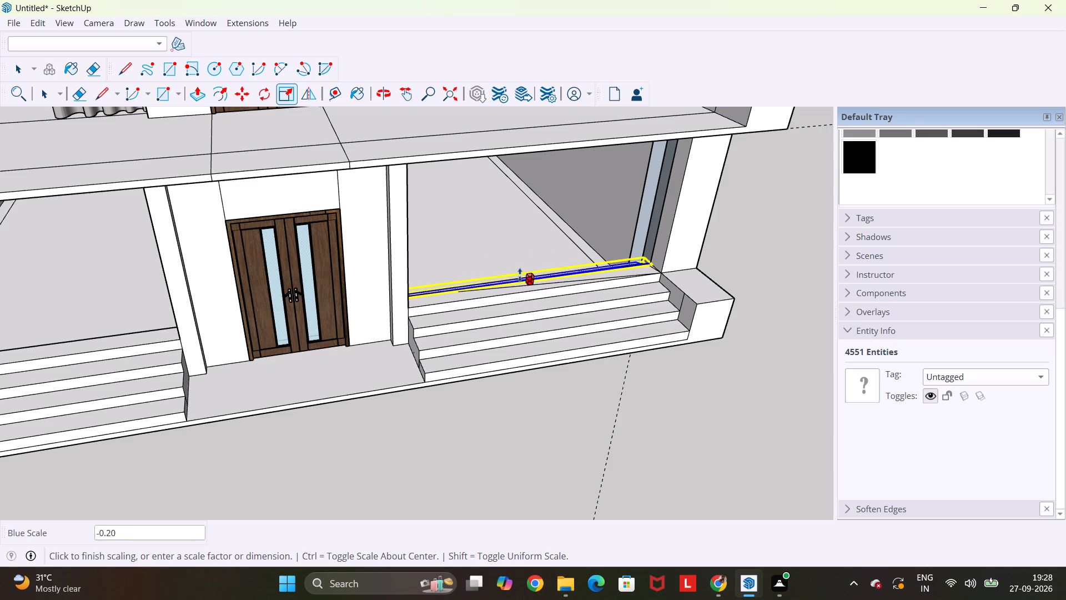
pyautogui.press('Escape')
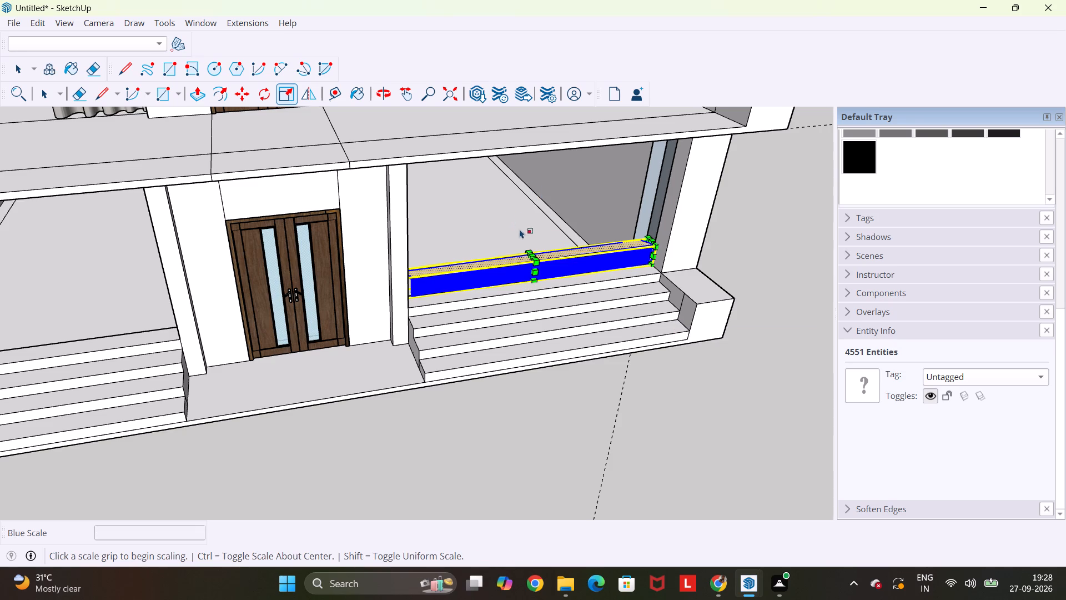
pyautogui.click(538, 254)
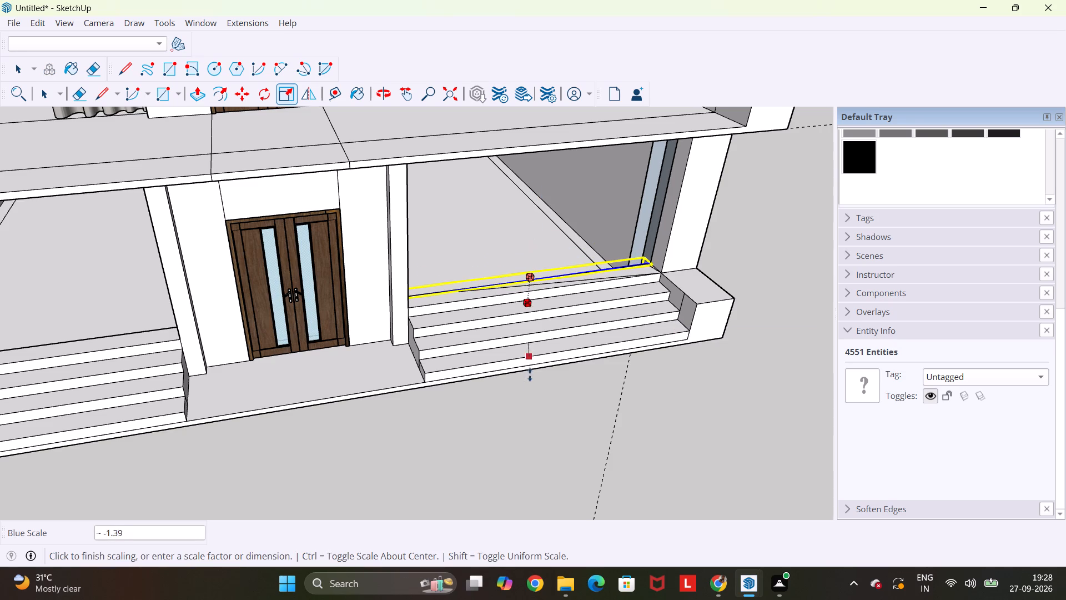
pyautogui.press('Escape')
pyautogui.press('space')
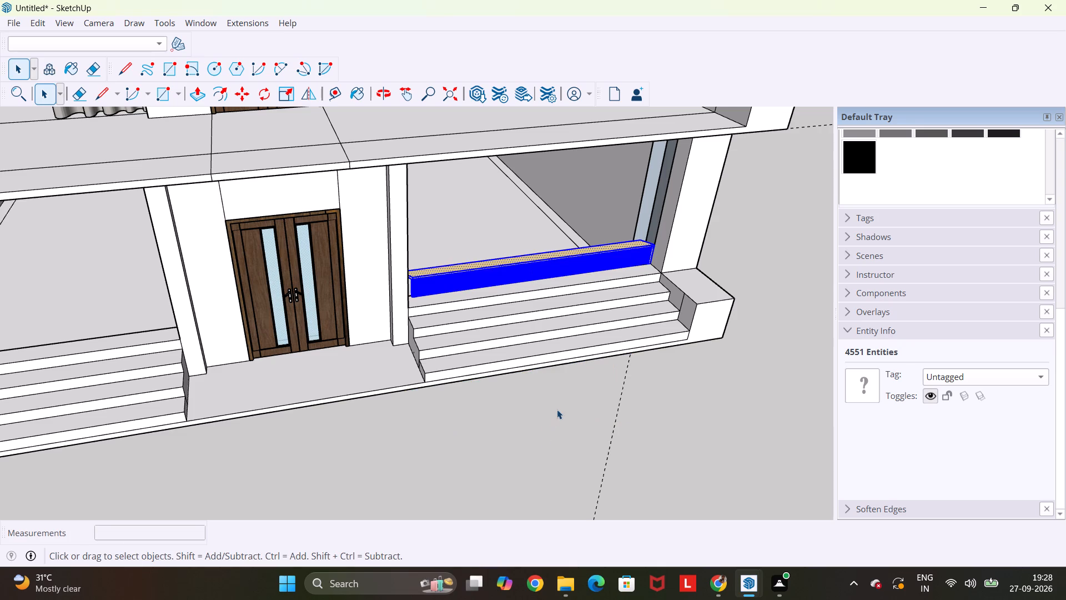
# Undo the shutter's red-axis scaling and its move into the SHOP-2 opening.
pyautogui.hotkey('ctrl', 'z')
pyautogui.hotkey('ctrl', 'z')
# Delete the entire selected shutter standing in front of the building.
pyautogui.scroll(-3, 557, 409)
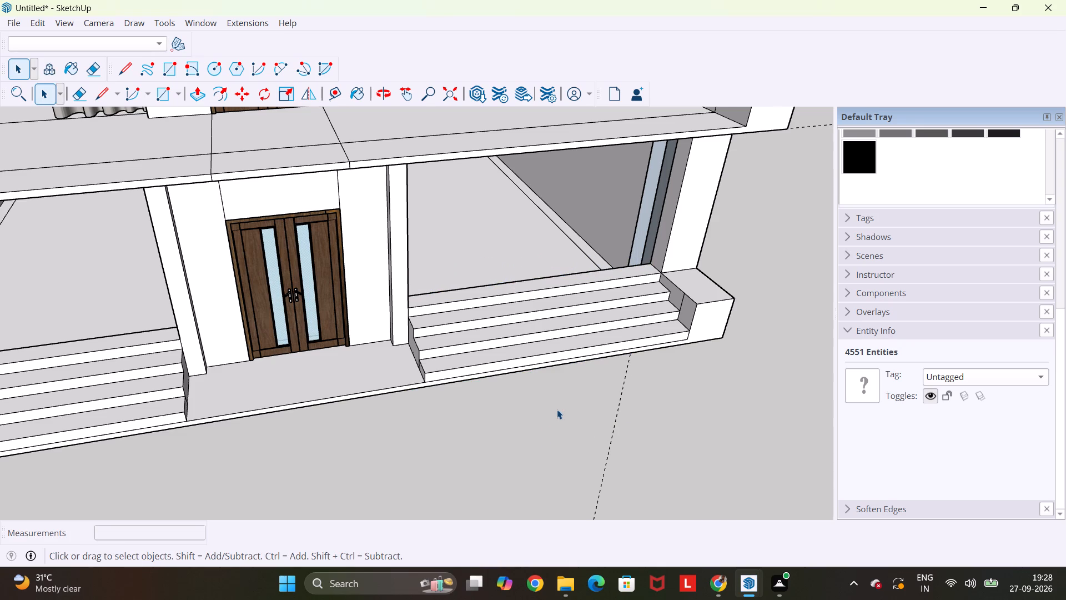
pyautogui.scroll(-20, 557, 409)
pyautogui.scroll(-3, 557, 409)
pyautogui.scroll(1, 686, 431)
pyautogui.moveTo(661, 429); pyautogui.dragTo(736, 428, button='middle')
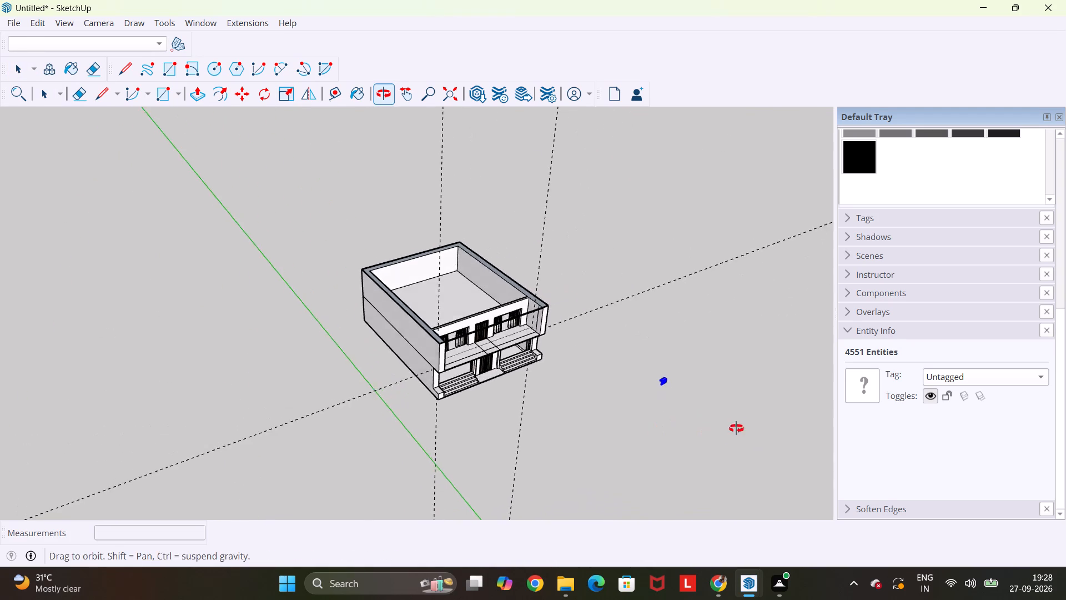
pyautogui.moveTo(736, 428); pyautogui.dragTo(735, 420, button='middle')
pyautogui.scroll(20, 665, 388)
pyautogui.scroll(5, 665, 388)
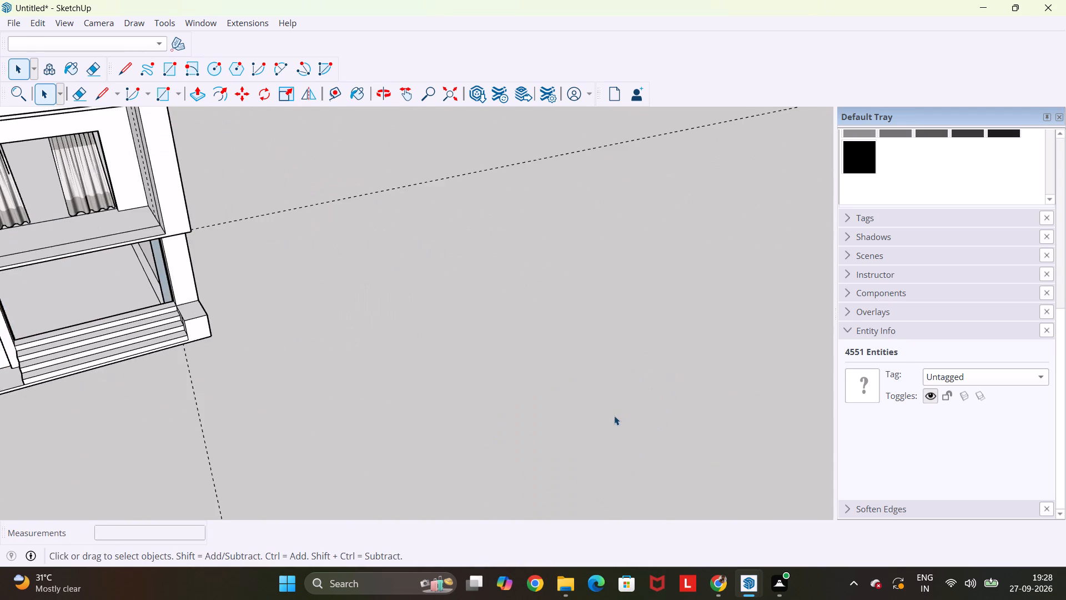
pyautogui.scroll(-6, 612, 414)
pyautogui.moveTo(539, 465); pyautogui.dragTo(688, 374, button='middle')
pyautogui.scroll(4, 692, 376)
pyautogui.scroll(3, 546, 356)
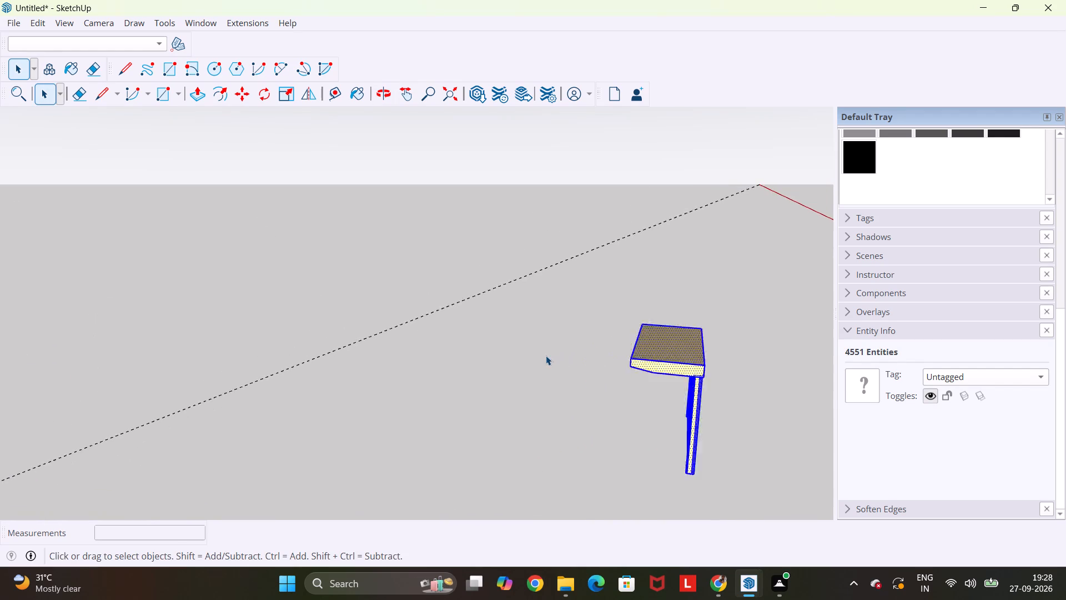
pyautogui.scroll(2, 546, 356)
pyautogui.moveTo(655, 376); pyautogui.dragTo(1065, 391, button='middle')
pyautogui.scroll(-5, 930, 369)
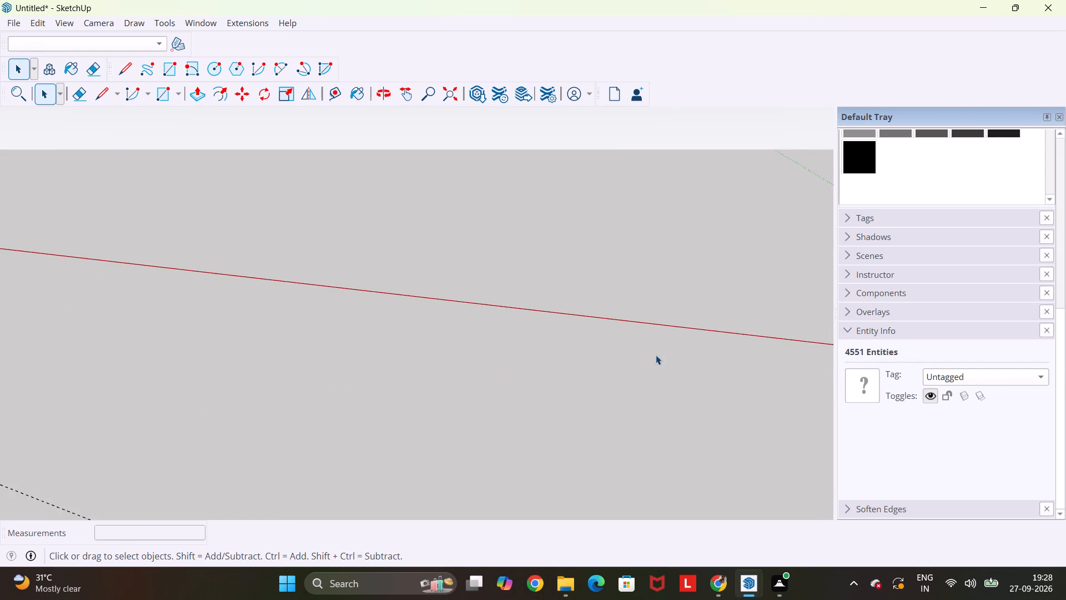
pyautogui.scroll(-15, 656, 355)
pyautogui.scroll(15, 789, 309)
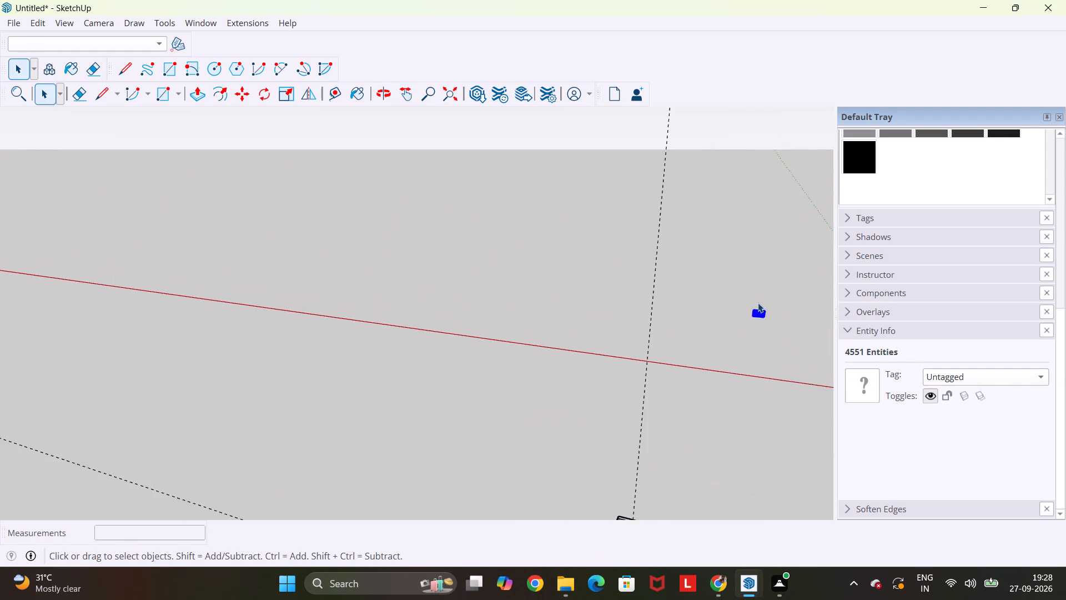
pyautogui.scroll(20, 758, 303)
pyautogui.scroll(10, 758, 303)
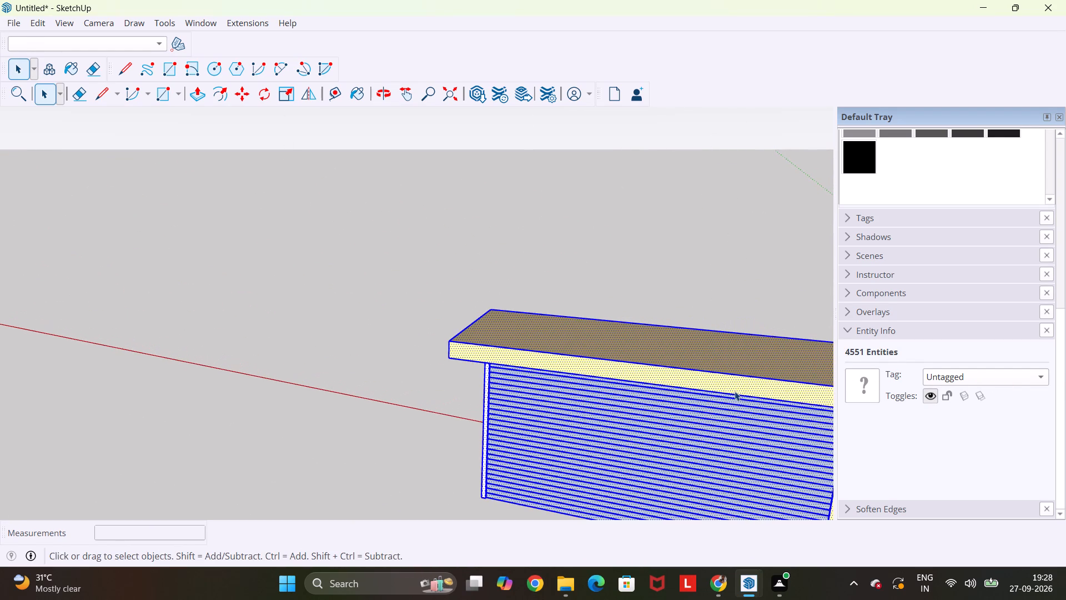
pyautogui.moveTo(727, 413); pyautogui.dragTo(858, 273, button='middle')
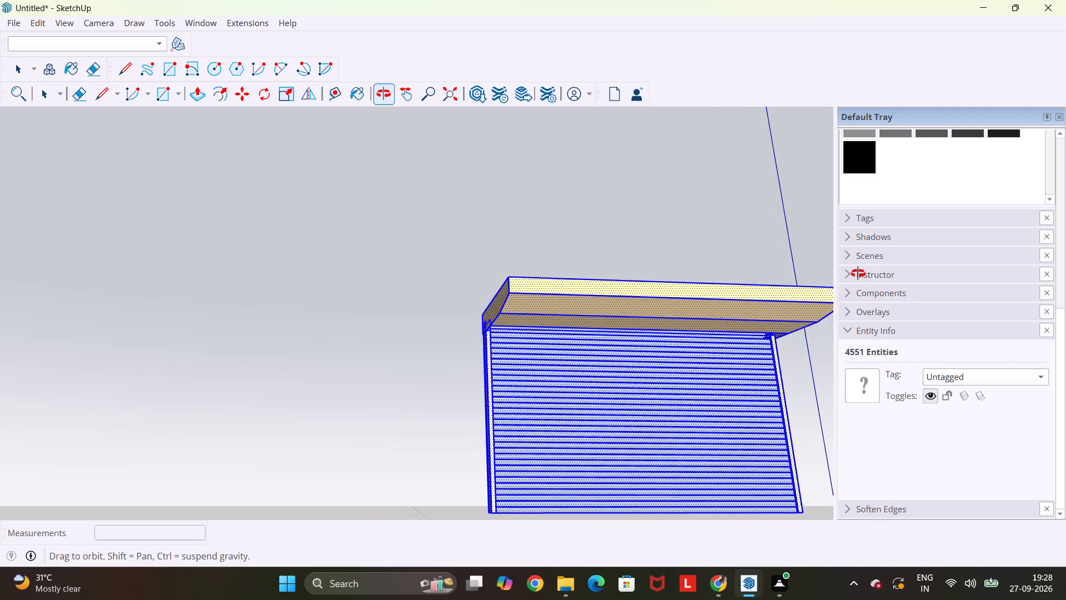
pyautogui.moveTo(858, 273); pyautogui.dragTo(224, 382, button='middle')
pyautogui.scroll(-7, 224, 382)
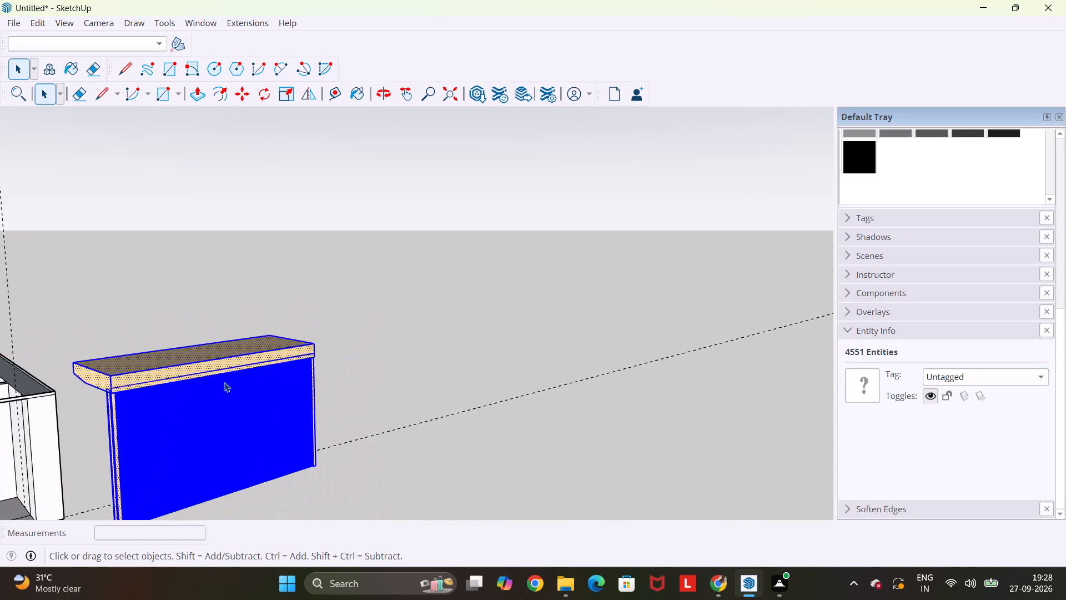
pyautogui.scroll(-4, 225, 382)
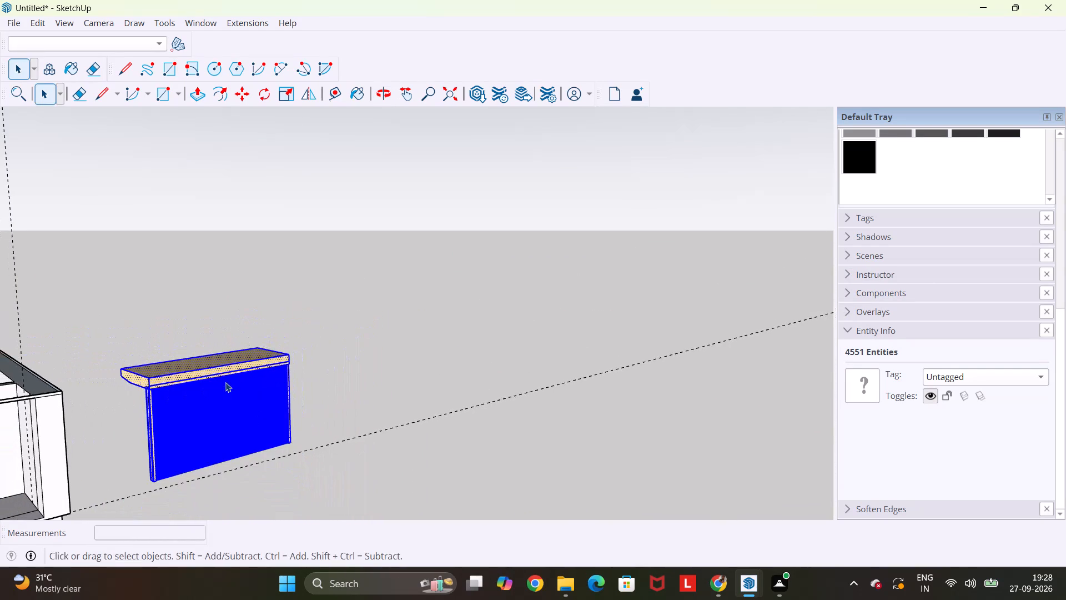
pyautogui.press('Delete')
pyautogui.scroll(-6, 217, 392)
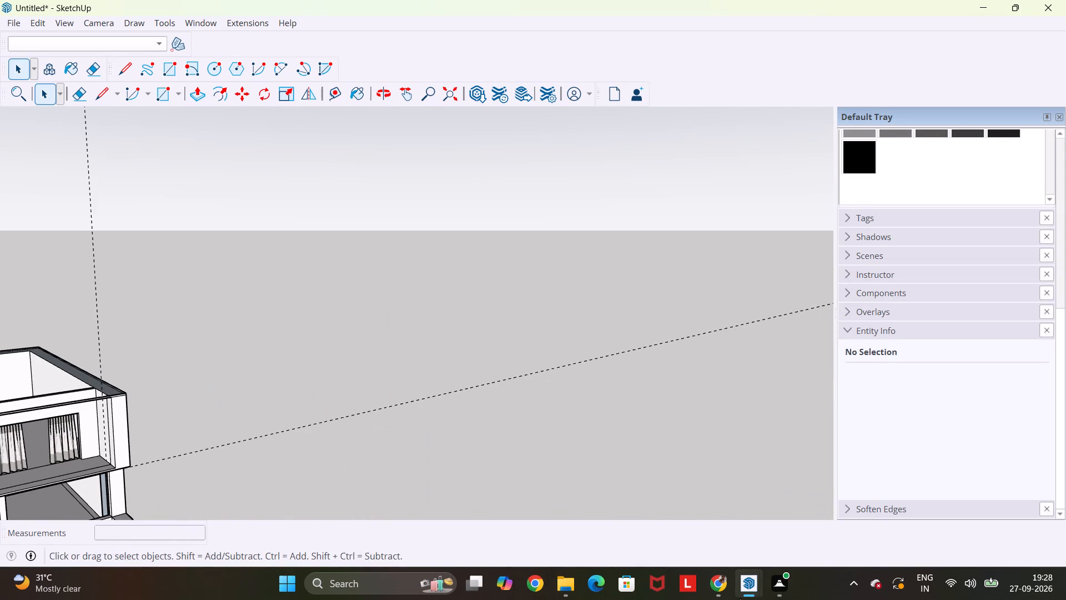
# Switch to 3D Warehouse in Chrome and rerun the model search for "GLASS door".
pyautogui.click(727, 588)
pyautogui.scroll(11, 527, 318)
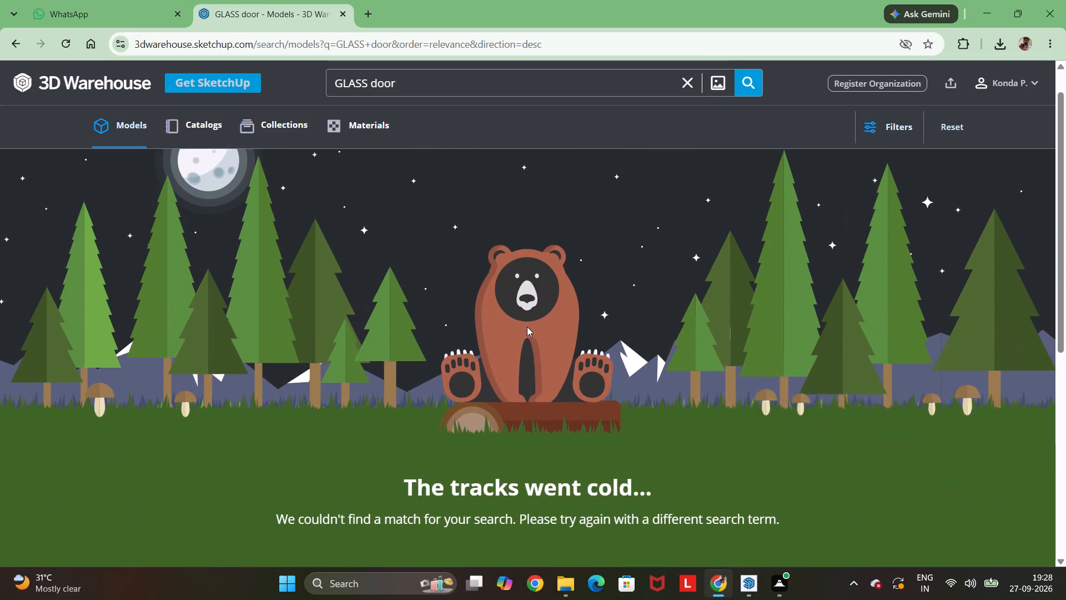
pyautogui.scroll(-6, 530, 501)
pyautogui.scroll(5, 512, 222)
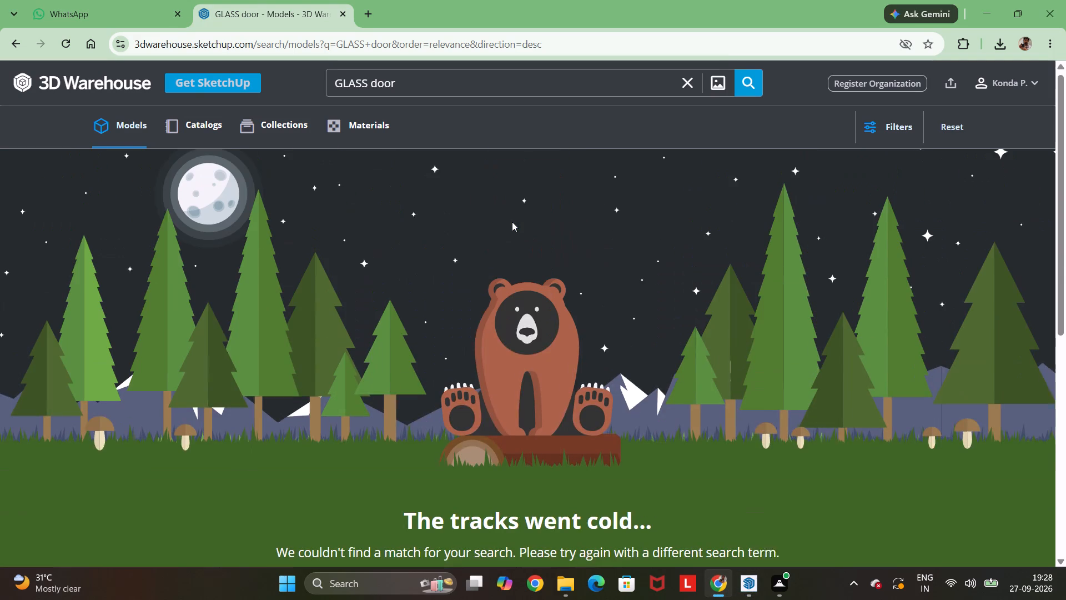
pyautogui.scroll(7, 512, 222)
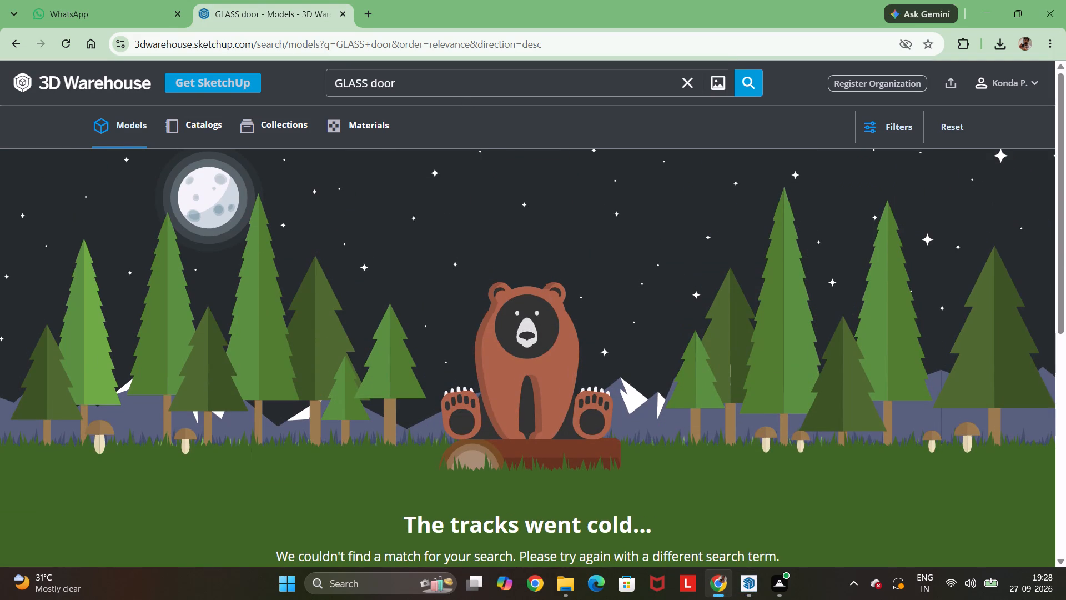
pyautogui.click(451, 88)
pyautogui.press('Return')
pyautogui.click(753, 87)
pyautogui.scroll(-4, 680, 133)
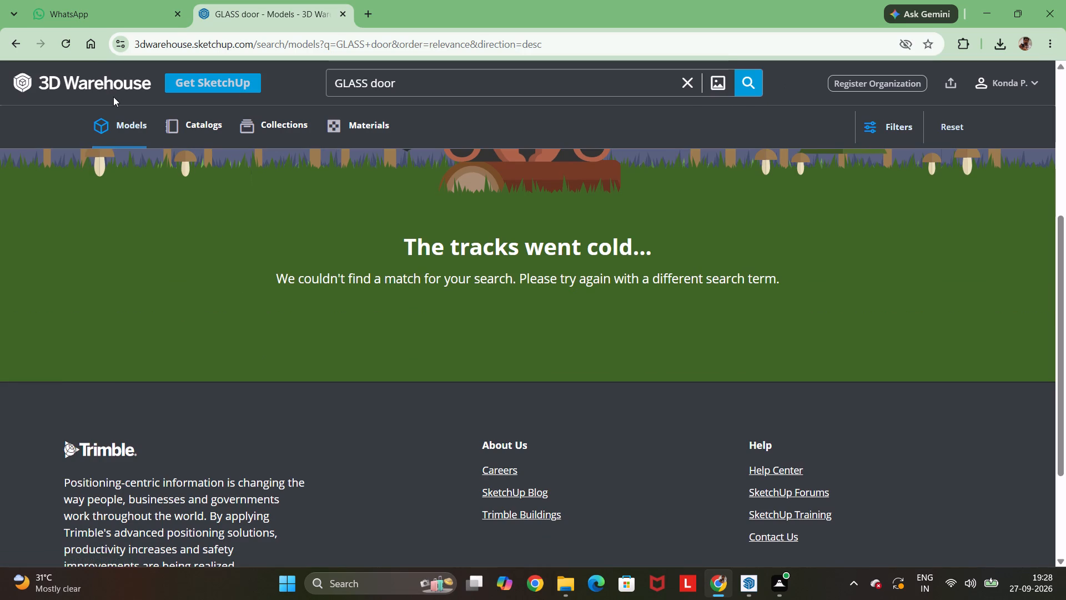
pyautogui.scroll(5, 113, 97)
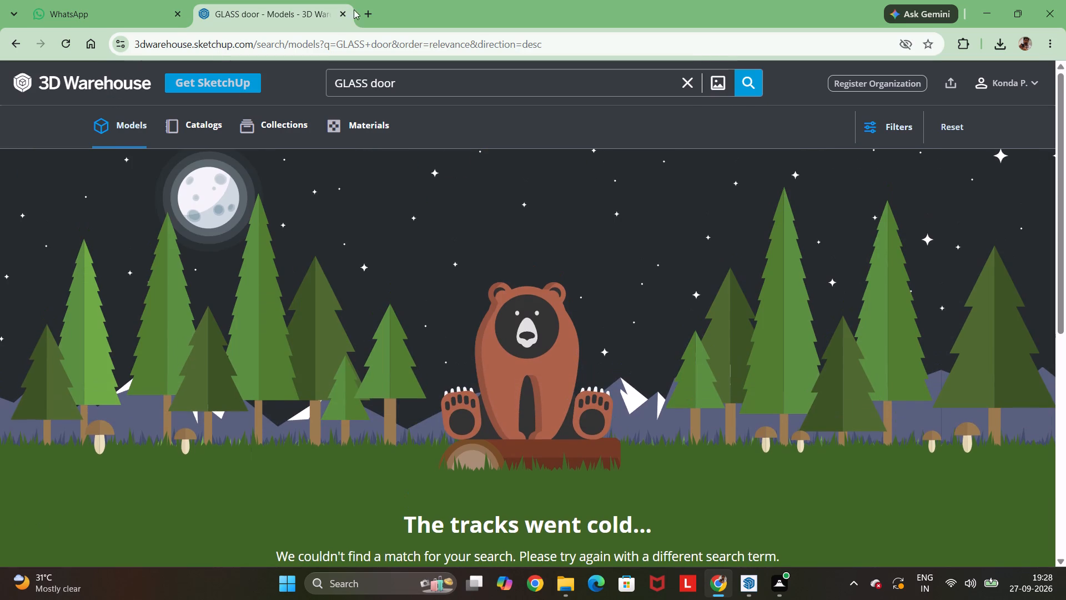
# Replace the search term and search the 3D Warehouse models for "shutter".
pyautogui.click(431, 81)
pyautogui.press('BackSpace')
pyautogui.press('BackSpace')
pyautogui.press('BackSpace')
pyautogui.press('BackSpace')
pyautogui.press('BackSpace')
pyautogui.press('BackSpace')
pyautogui.press('BackSpace')
pyautogui.press('BackSpace')
pyautogui.press('BackSpace')
pyautogui.press('BackSpace')
pyautogui.press('BackSpace')
pyautogui.press('BackSpace')
pyautogui.press('BackSpace')
pyautogui.press('BackSpace')
pyautogui.press('BackSpace')
pyautogui.press('BackSpace')
pyautogui.press('BackSpace')
pyautogui.press('BackSpace')
pyautogui.press('BackSpace')
pyautogui.write('shutter')
pyautogui.press('Return')
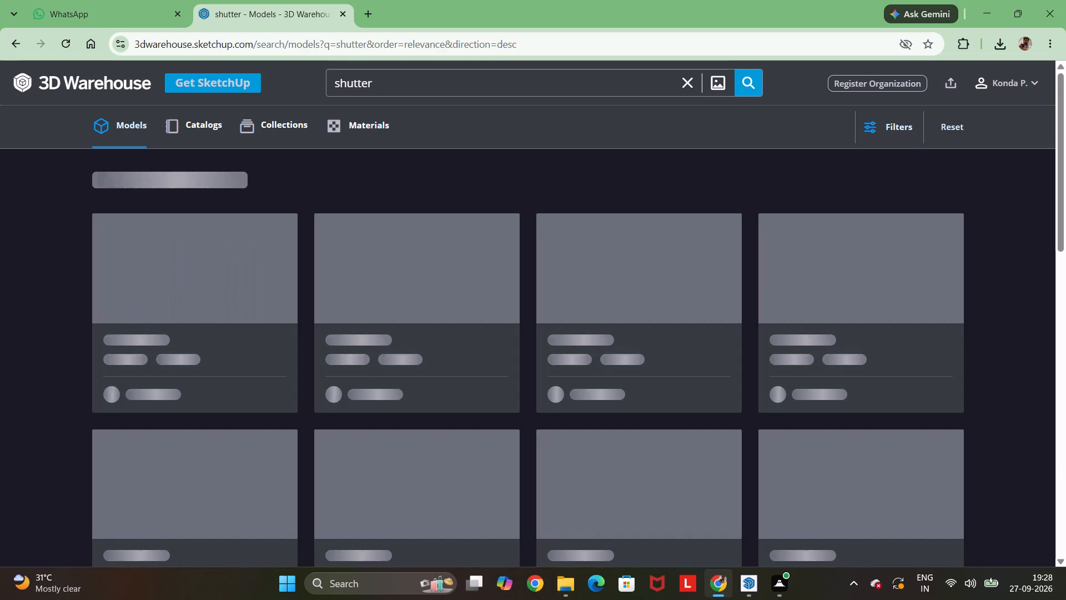
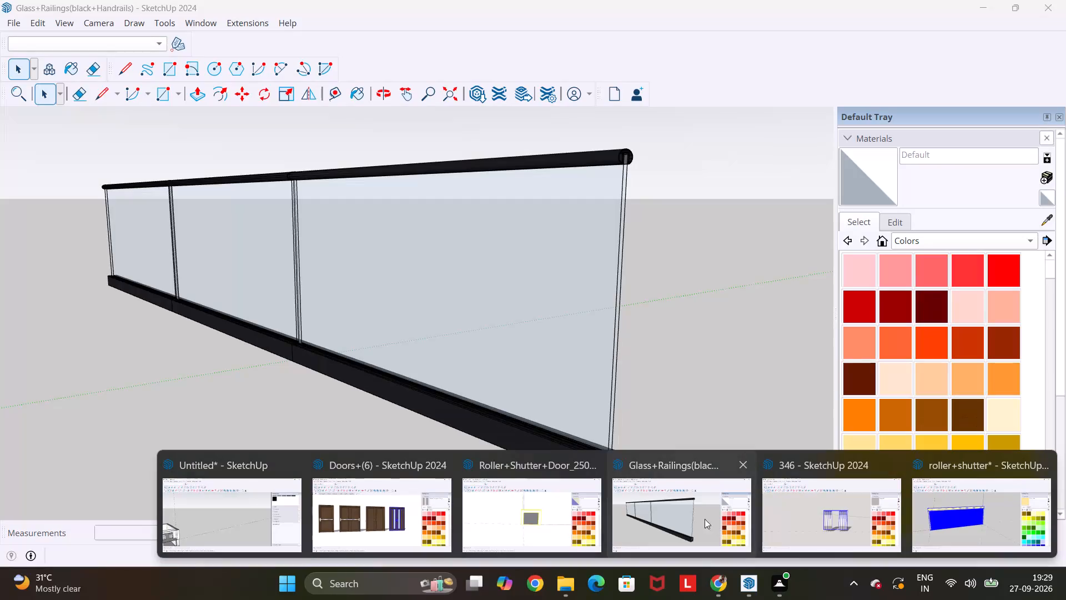
# Switch to the Untitled building model and delete all of its guides.
pyautogui.click(700, 517)
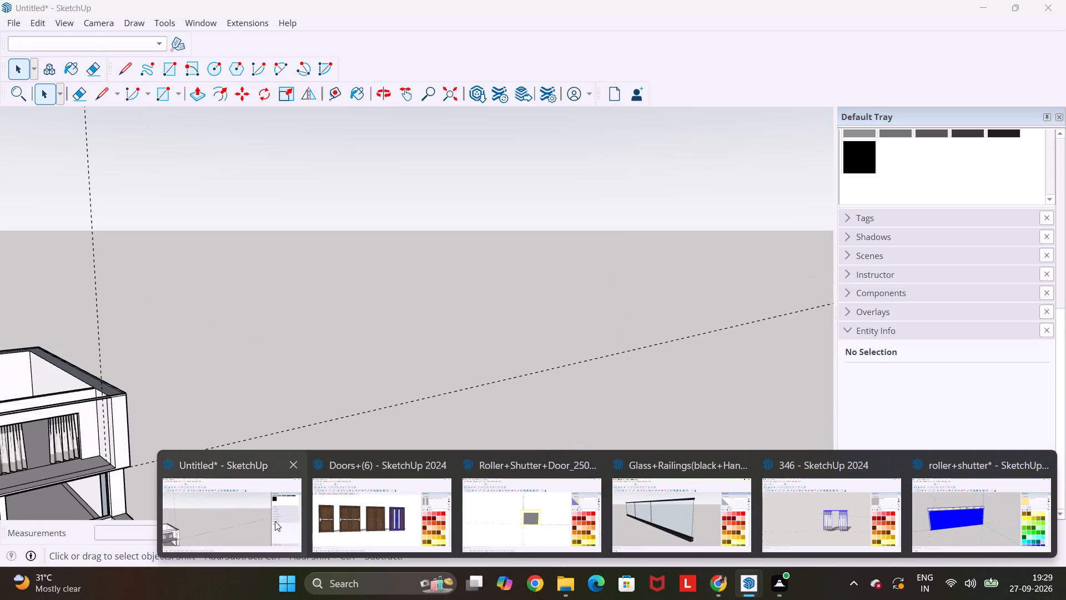
pyautogui.click(274, 521)
pyautogui.scroll(1, 139, 440)
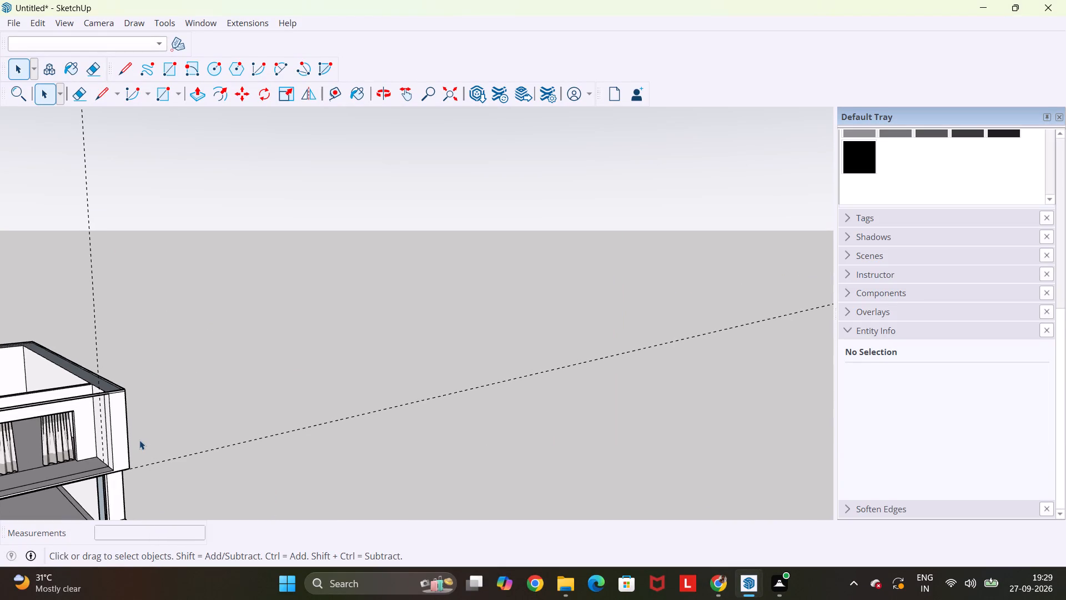
pyautogui.scroll(-4, 144, 444)
pyautogui.moveTo(114, 425); pyautogui.dragTo(130, 514, button='middle')
pyautogui.scroll(12, 132, 416)
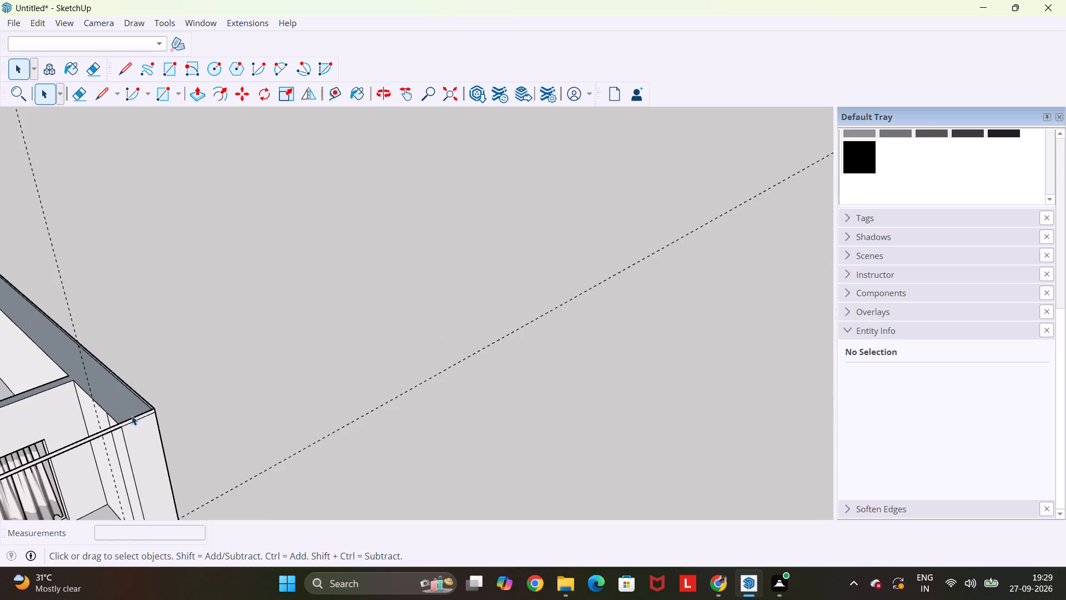
pyautogui.scroll(-18, 132, 416)
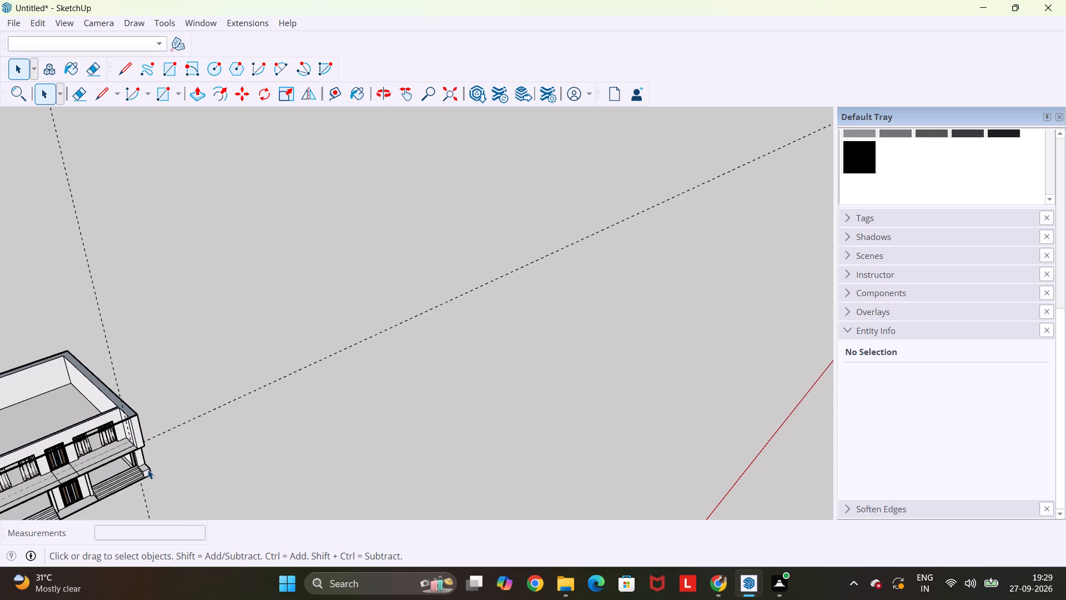
pyautogui.scroll(-4, 167, 464)
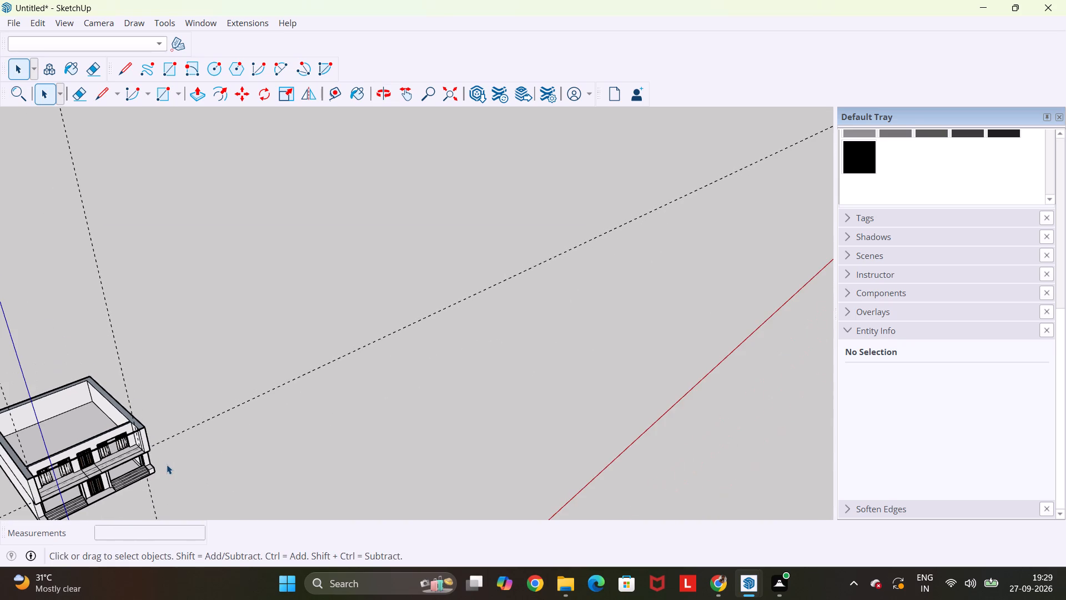
pyautogui.moveTo(110, 481); pyautogui.dragTo(62, 413, button='middle')
pyautogui.scroll(3, 46, 440)
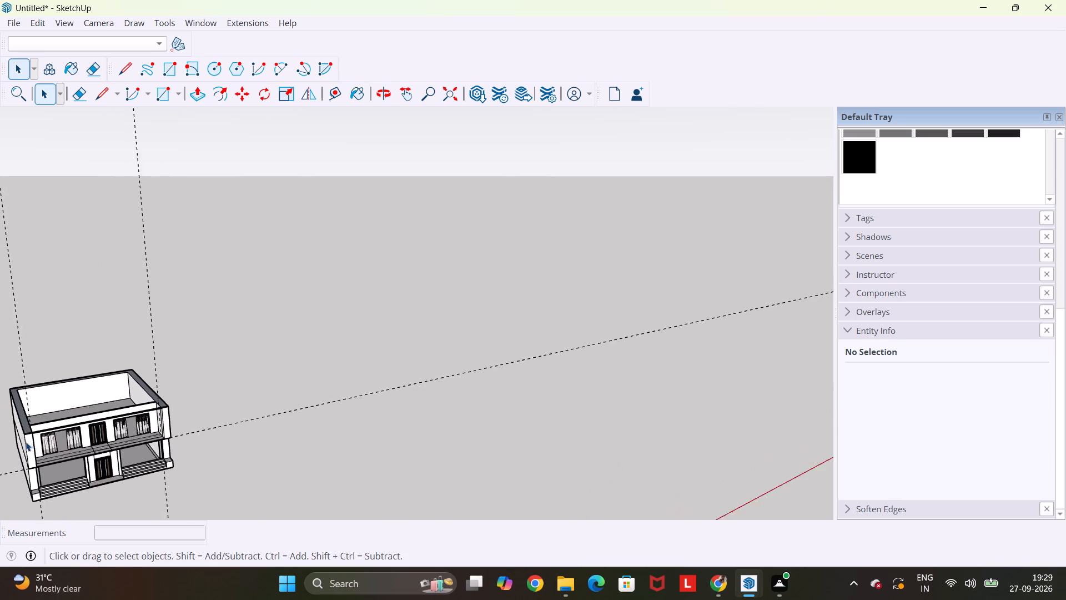
pyautogui.scroll(2, 26, 442)
pyautogui.moveTo(81, 445); pyautogui.dragTo(0, 383, button='middle')
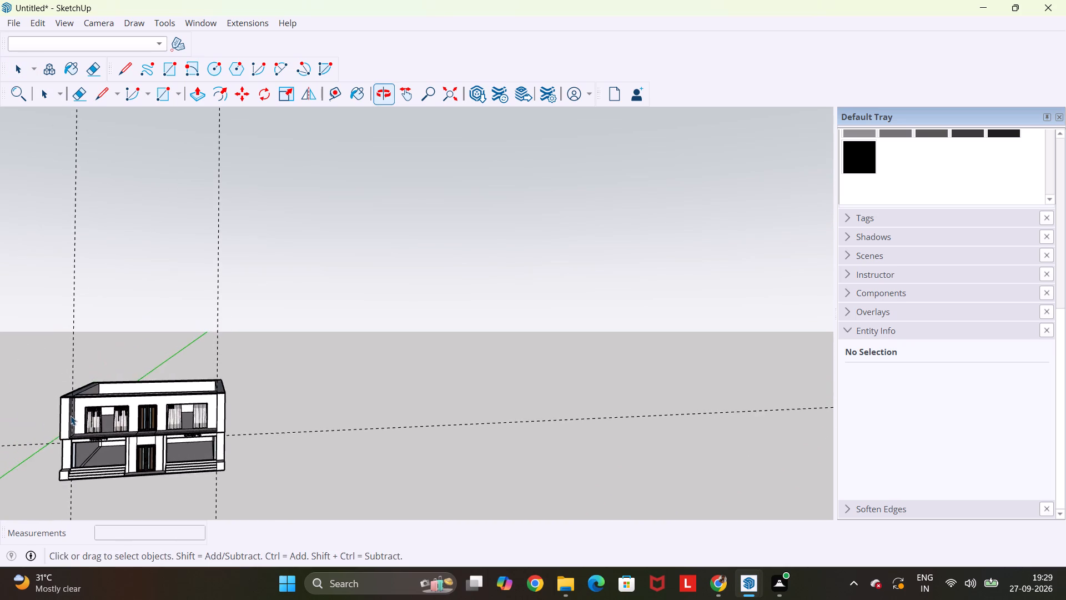
pyautogui.scroll(14, 72, 416)
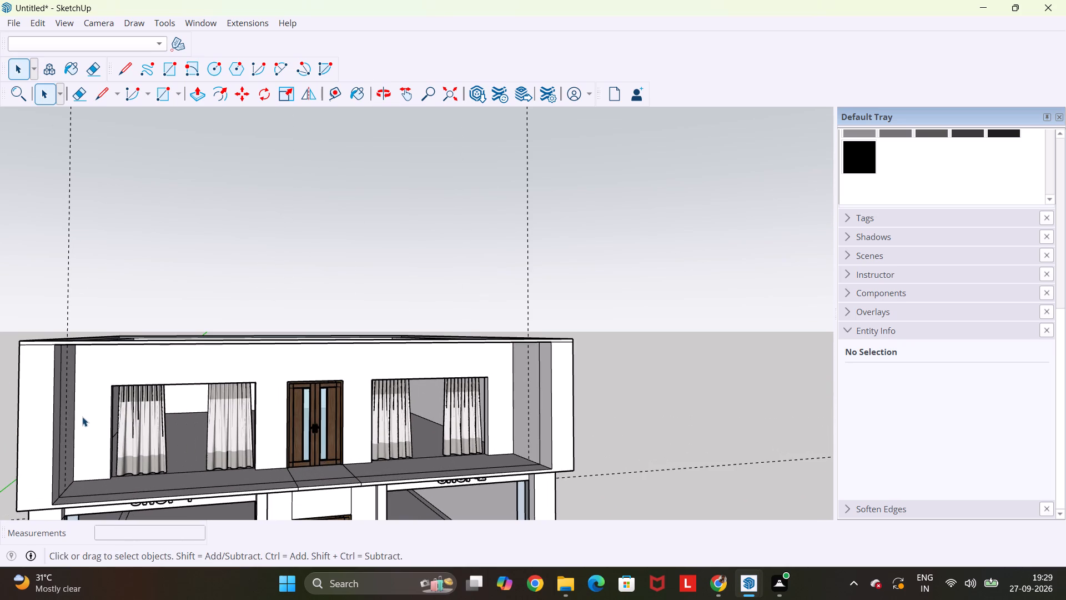
pyautogui.moveTo(100, 436); pyautogui.dragTo(0, 444, button='middle')
pyautogui.scroll(1, 0, 444)
pyautogui.scroll(5, 82, 431)
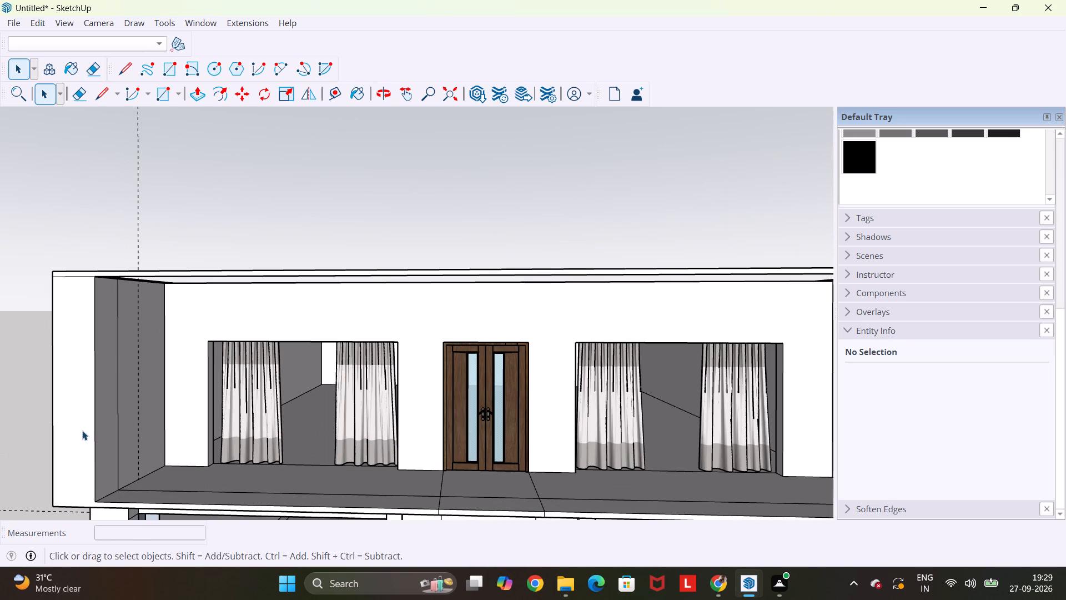
pyautogui.scroll(3, 128, 433)
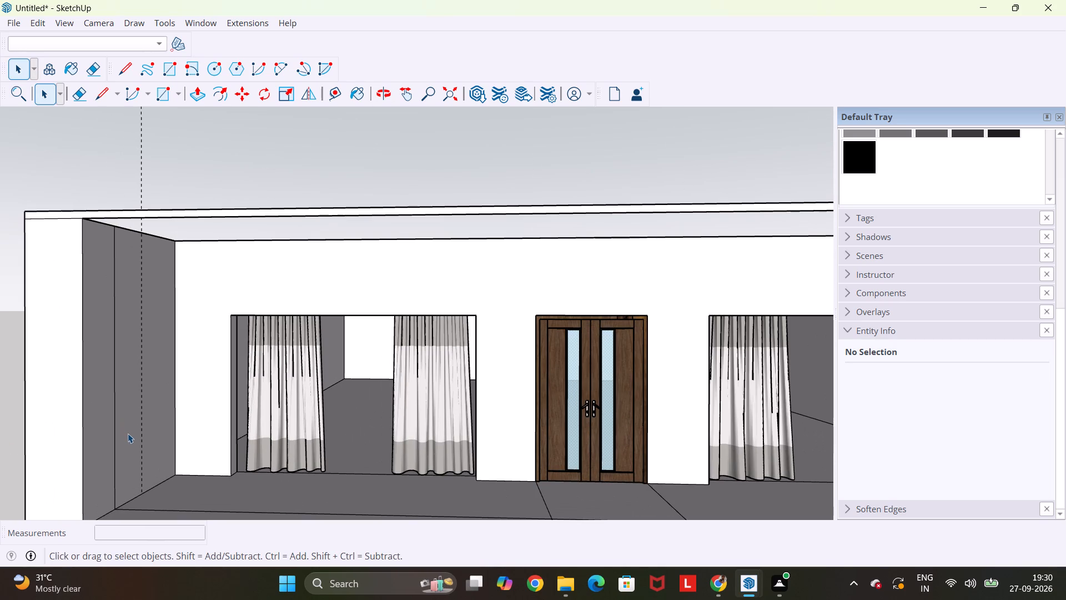
pyautogui.press('l')
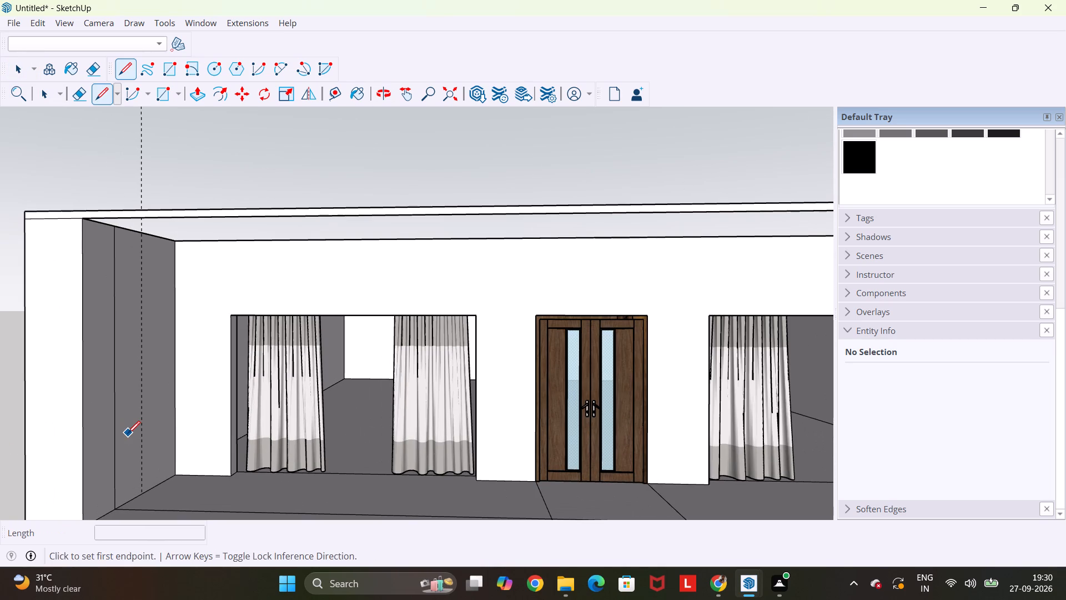
pyautogui.press('t')
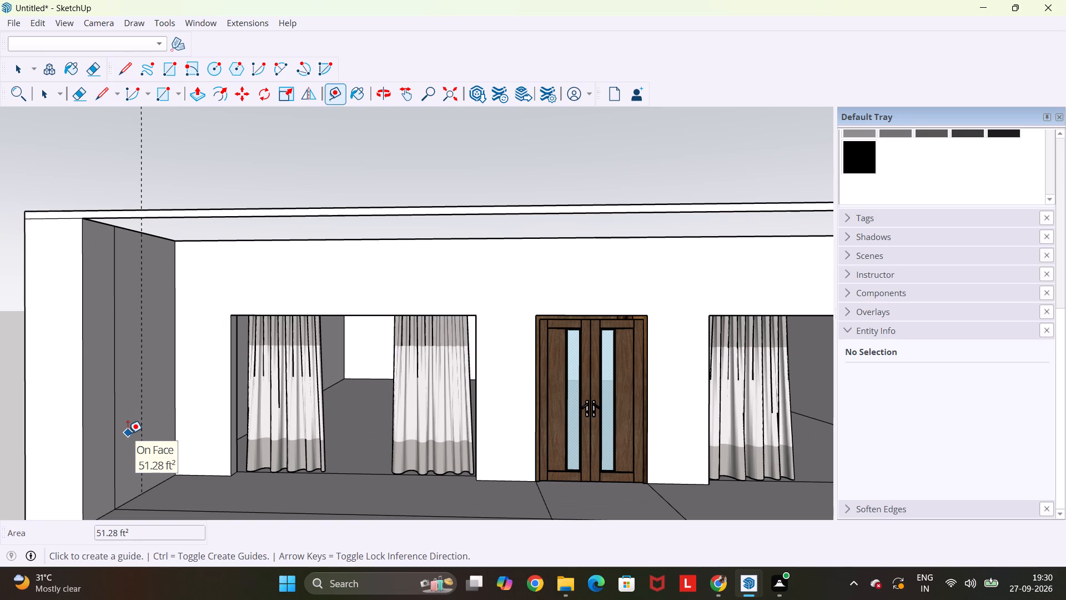
pyautogui.click(41, 24)
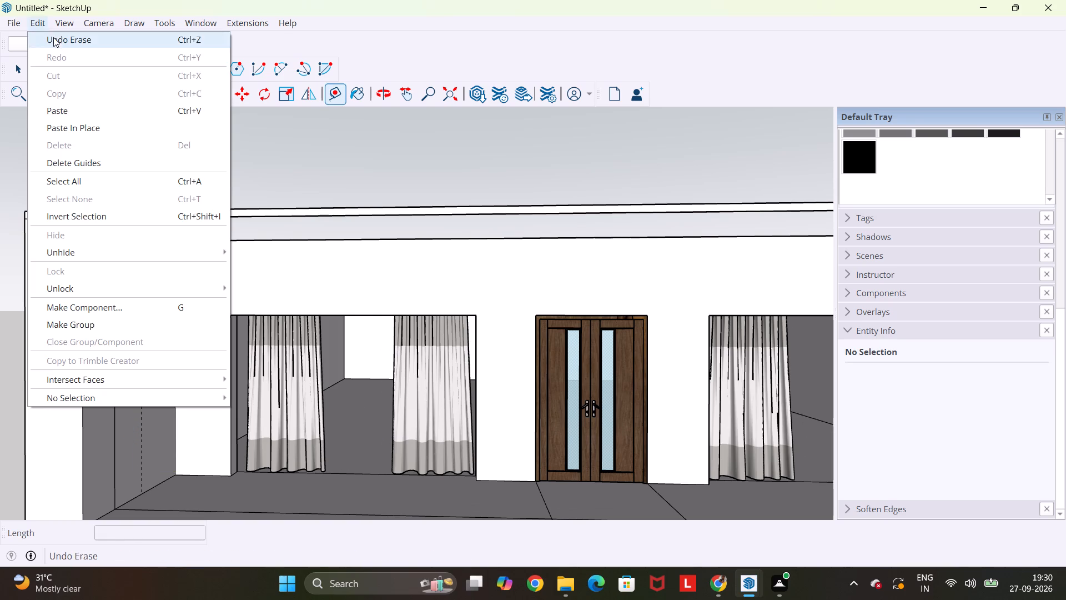
pyautogui.click(66, 170)
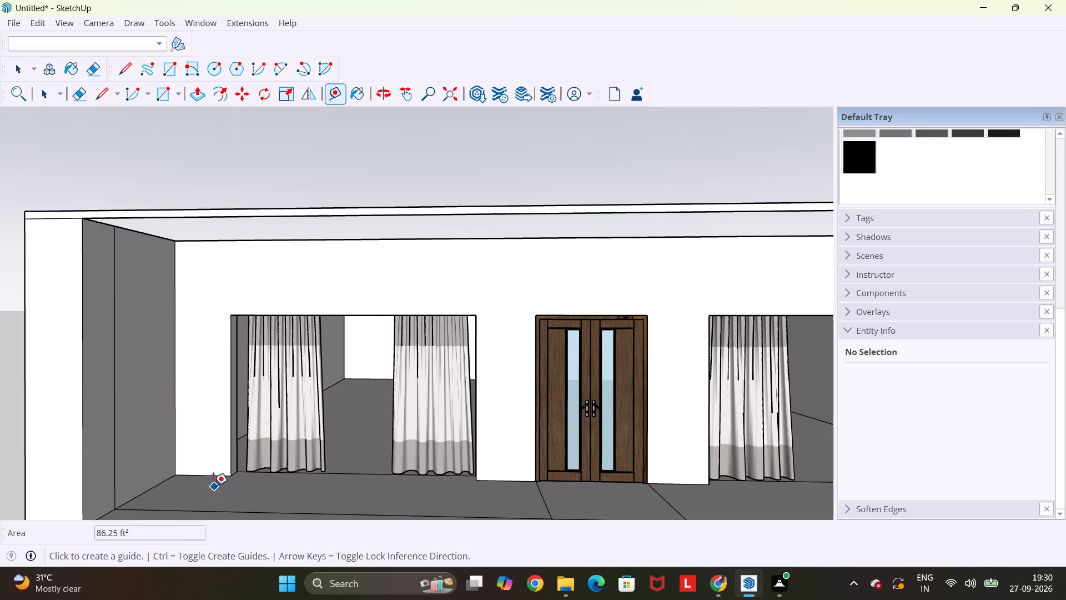
# Place a guide on the upper balcony floor, 2' in front of the curtained facade wall's base.
pyautogui.click(197, 472)
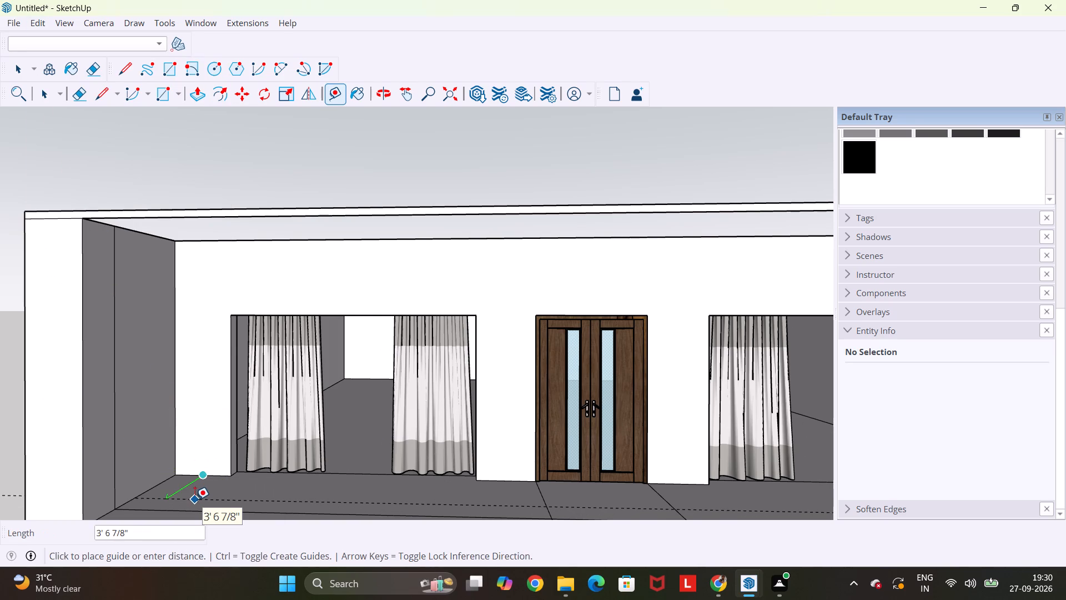
pyautogui.scroll(3, 195, 499)
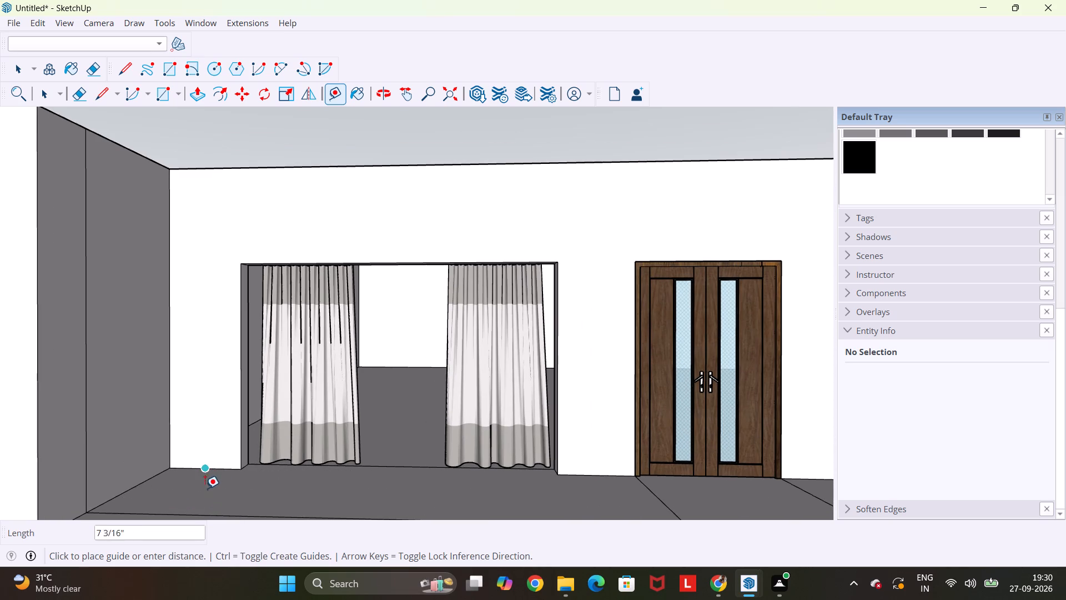
pyautogui.write("2'")
pyautogui.press('Return')
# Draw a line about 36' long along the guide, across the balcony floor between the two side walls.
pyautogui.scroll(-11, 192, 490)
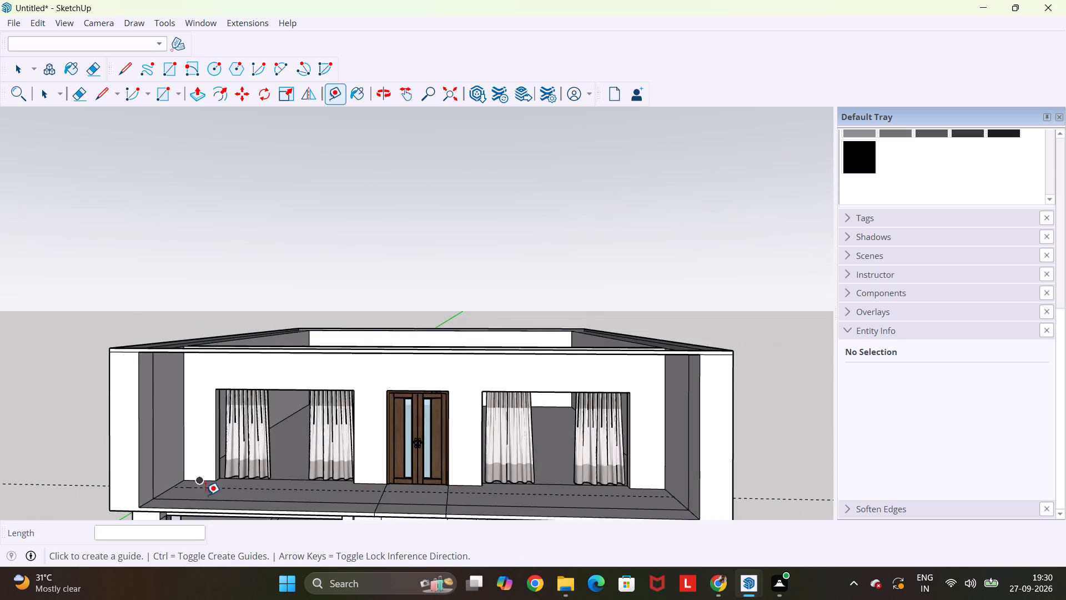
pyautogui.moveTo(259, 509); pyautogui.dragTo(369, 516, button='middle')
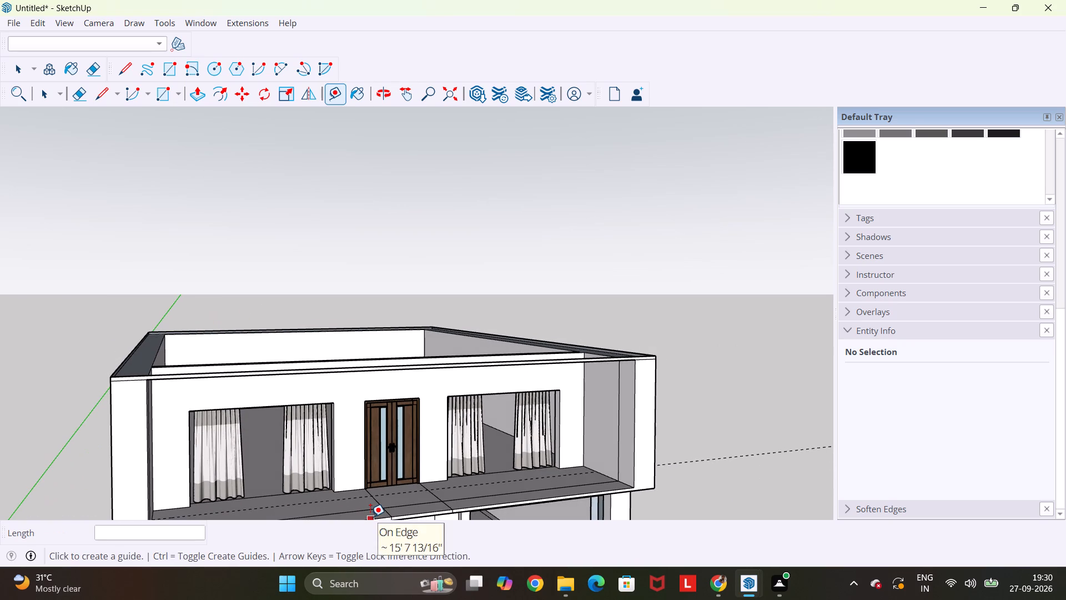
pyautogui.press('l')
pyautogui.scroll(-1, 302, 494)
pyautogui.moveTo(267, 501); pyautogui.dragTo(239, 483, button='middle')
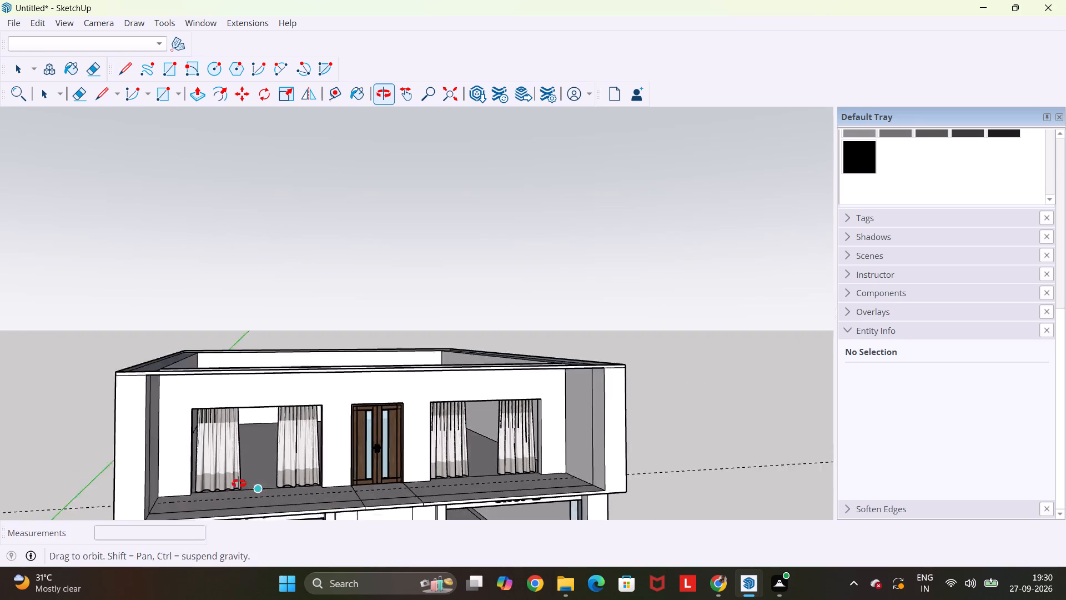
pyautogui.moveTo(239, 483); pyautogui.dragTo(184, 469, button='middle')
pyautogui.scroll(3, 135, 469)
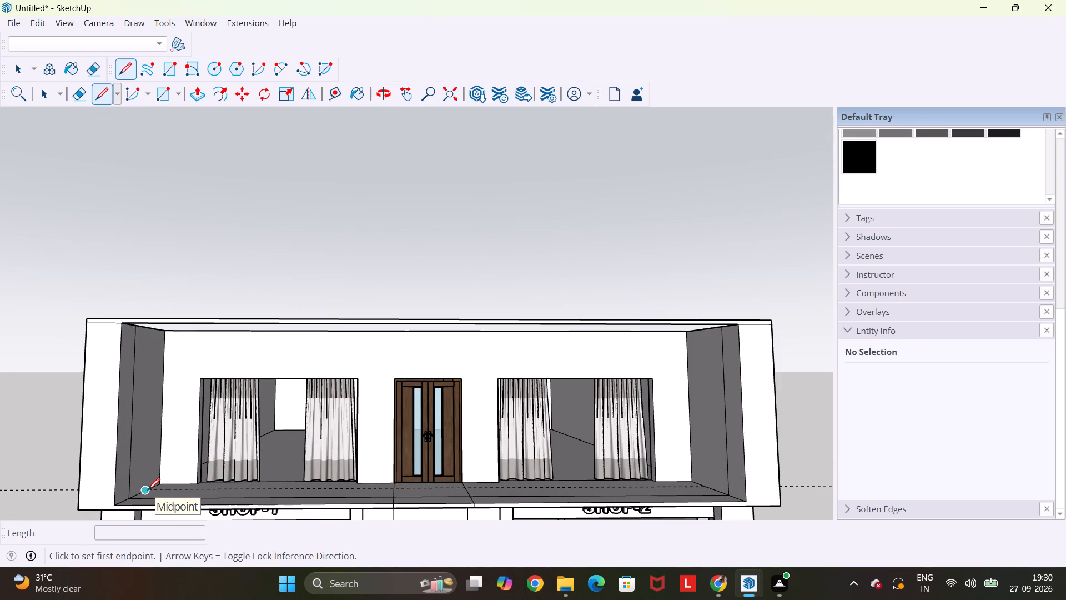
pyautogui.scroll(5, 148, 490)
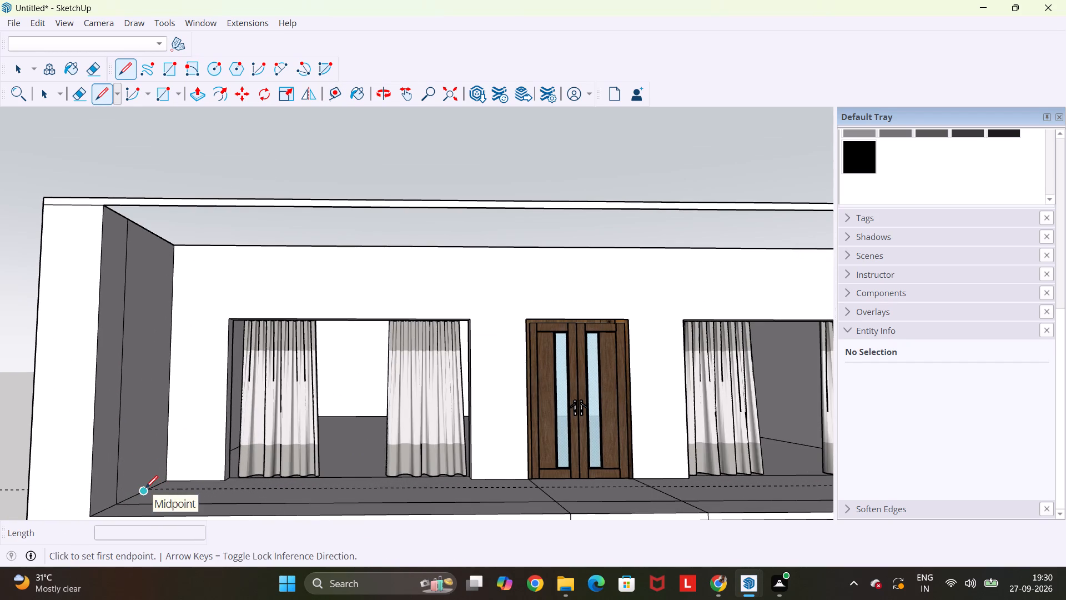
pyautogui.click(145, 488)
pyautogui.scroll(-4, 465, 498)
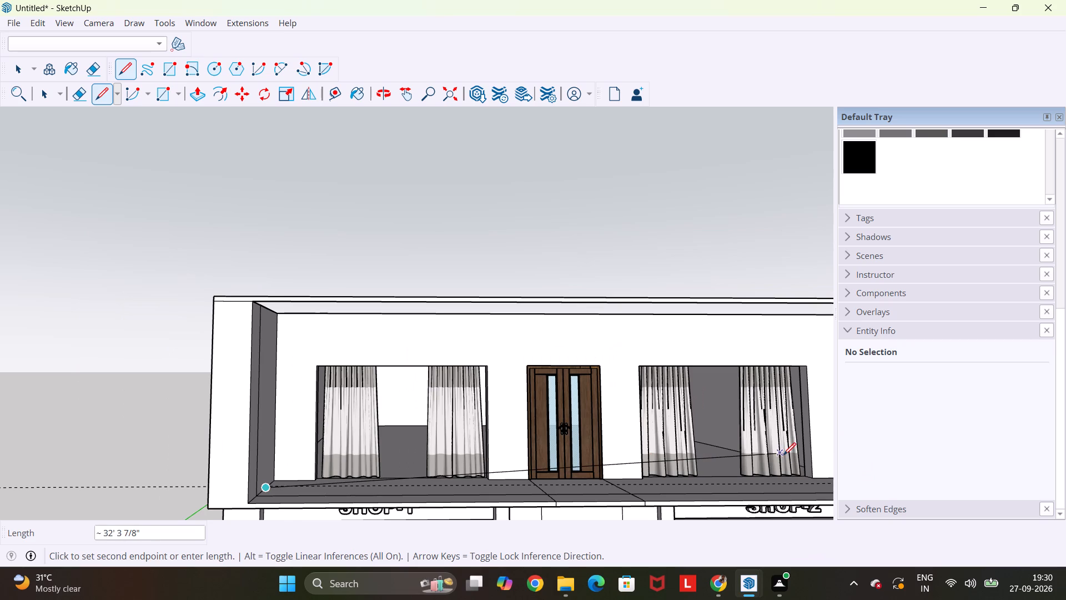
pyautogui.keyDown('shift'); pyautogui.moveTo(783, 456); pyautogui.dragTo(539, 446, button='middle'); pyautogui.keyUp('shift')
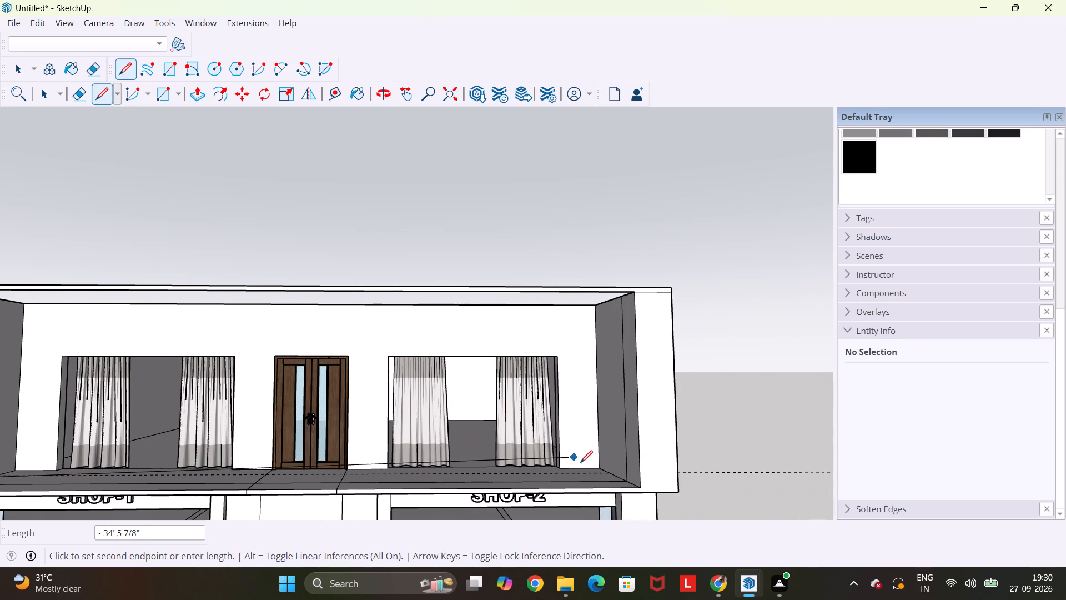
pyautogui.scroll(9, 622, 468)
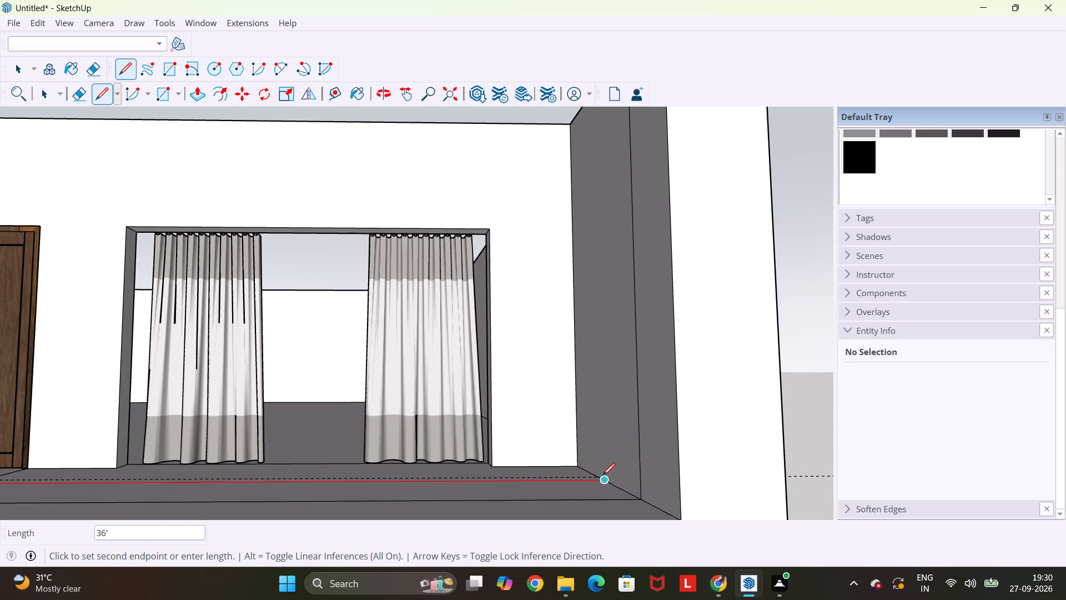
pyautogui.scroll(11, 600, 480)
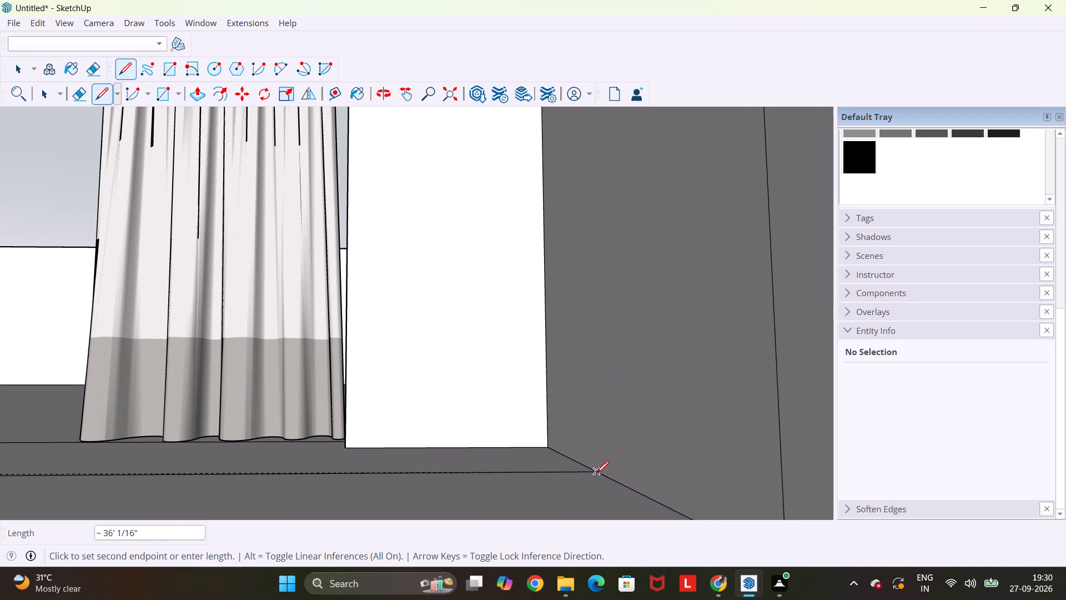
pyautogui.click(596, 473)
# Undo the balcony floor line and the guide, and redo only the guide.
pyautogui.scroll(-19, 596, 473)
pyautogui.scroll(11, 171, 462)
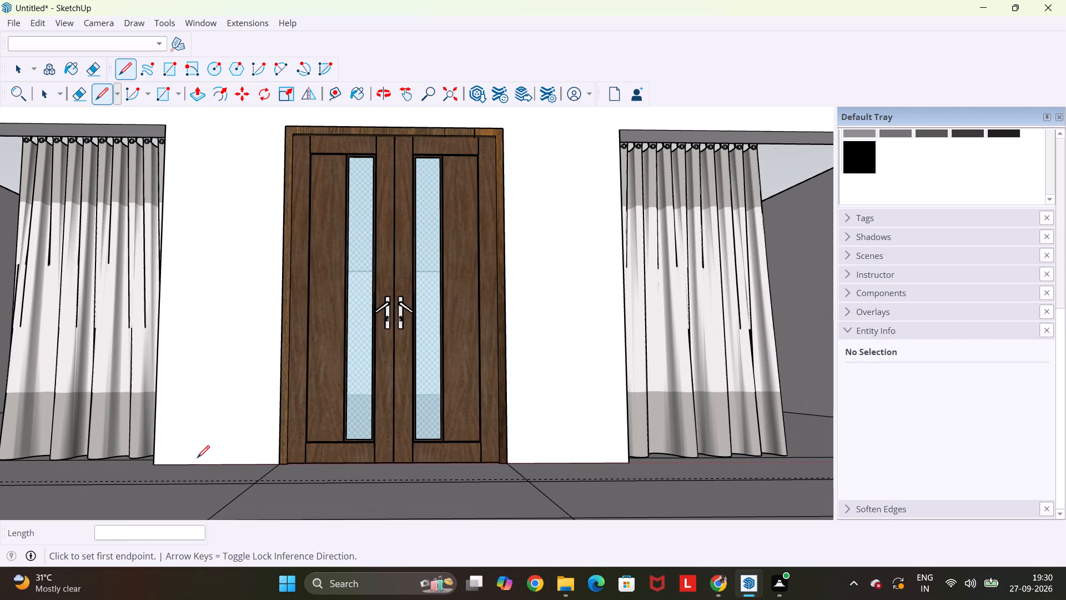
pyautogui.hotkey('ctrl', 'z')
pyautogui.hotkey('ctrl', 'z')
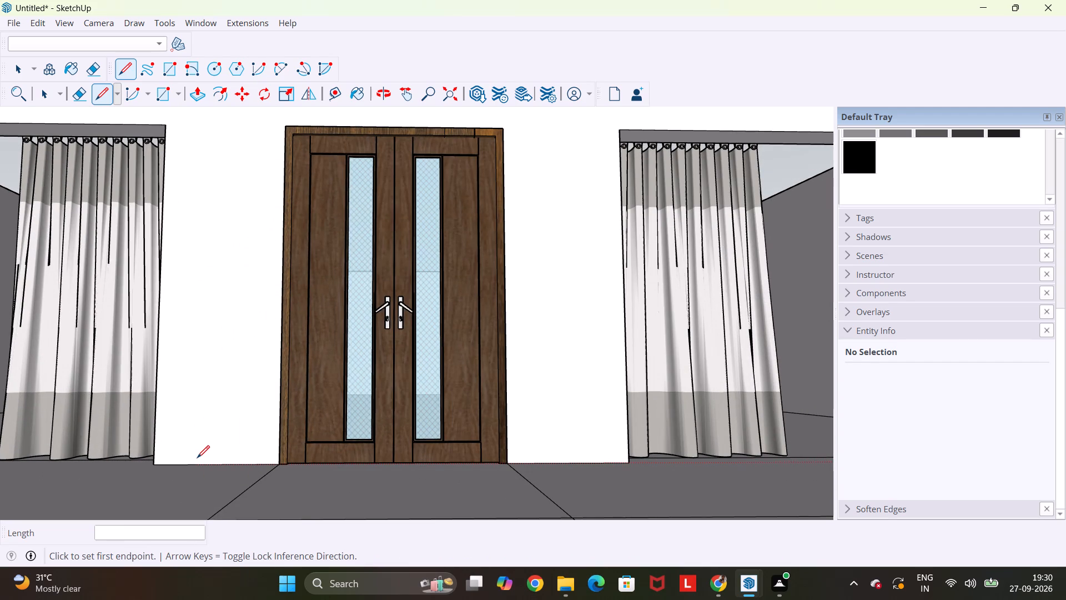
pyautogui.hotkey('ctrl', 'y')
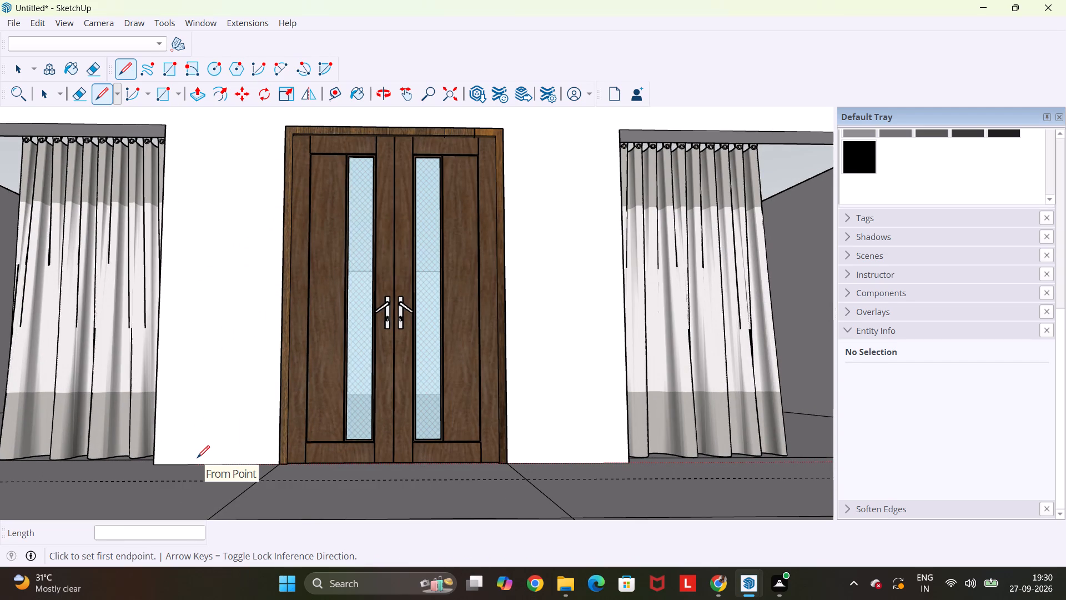
# Draw a 36' line on the balcony floor along the guide, from one side wall to the other.
pyautogui.scroll(-3, 25, 395)
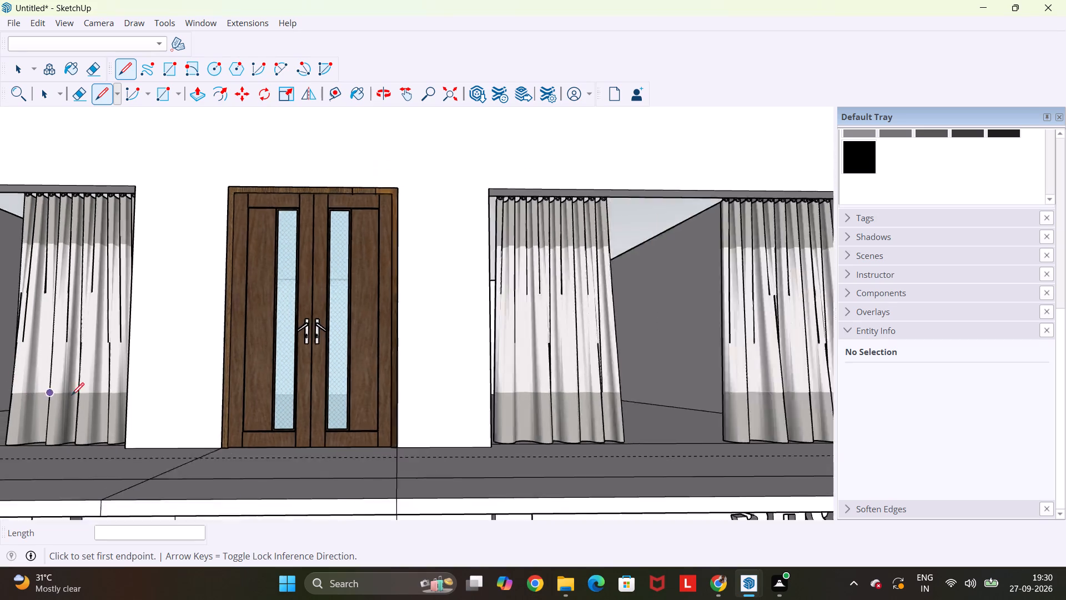
pyautogui.scroll(-9, 72, 395)
pyautogui.moveTo(84, 386); pyautogui.dragTo(83, 467, button='middle')
pyautogui.scroll(-13, 83, 467)
pyautogui.scroll(5, 16, 451)
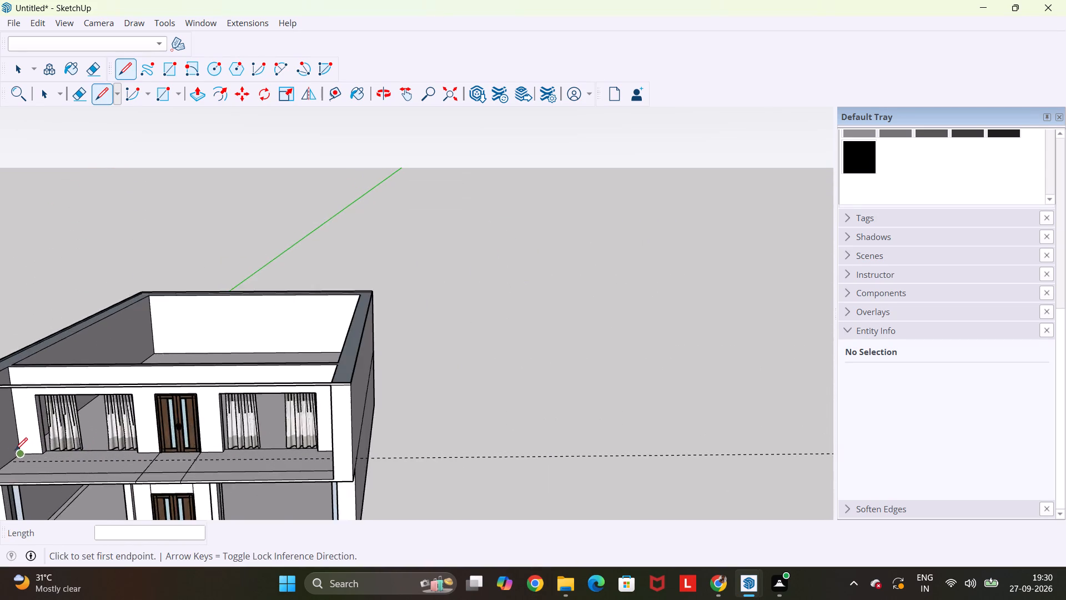
pyautogui.scroll(11, 16, 451)
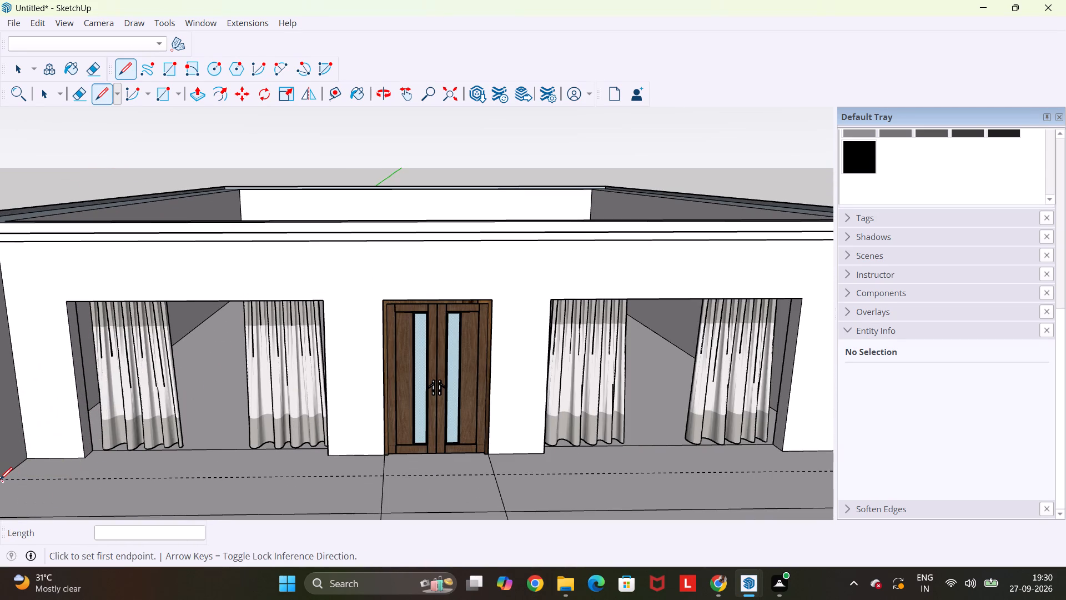
pyautogui.click(0, 479)
pyautogui.scroll(-6, 284, 475)
pyautogui.scroll(5, 632, 468)
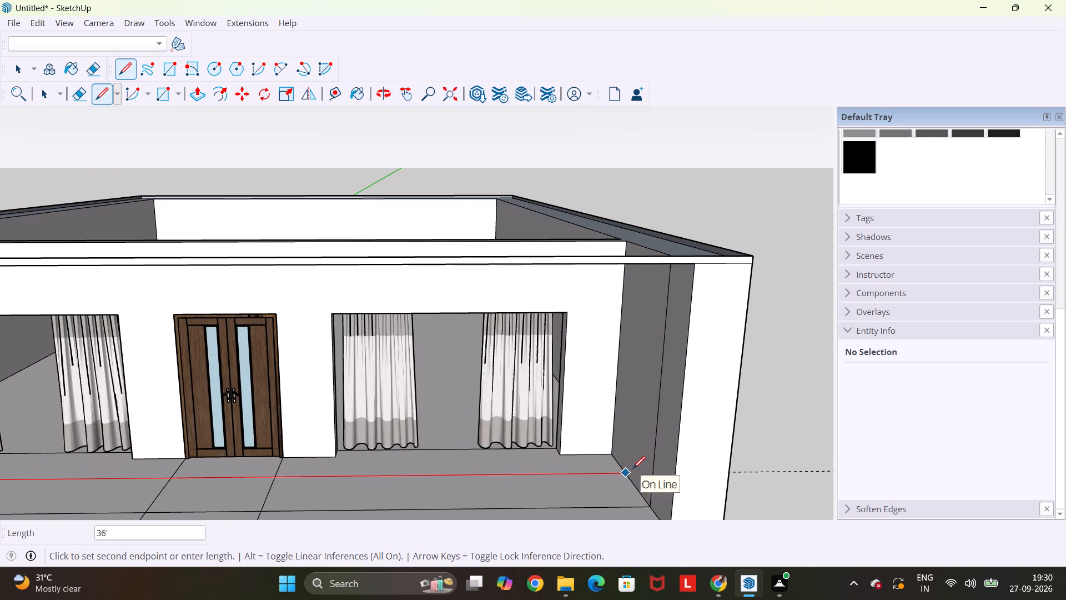
pyautogui.click(628, 475)
# Draw a line about 10' 3" long from the floor line's right end up the side wall to its top.
pyautogui.scroll(-6, 628, 475)
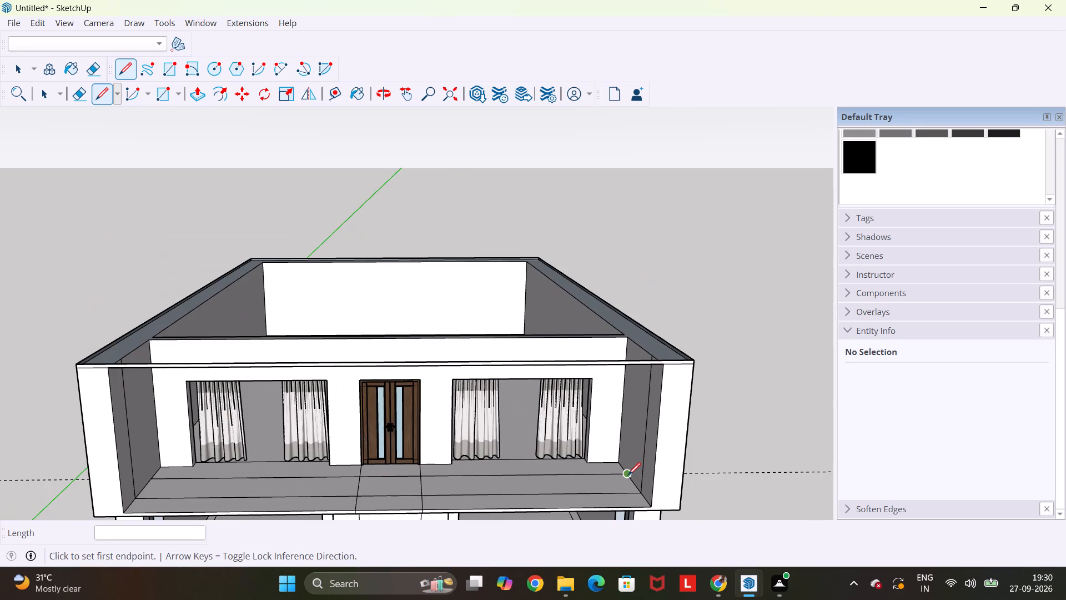
pyautogui.click(628, 475)
pyautogui.click(643, 353)
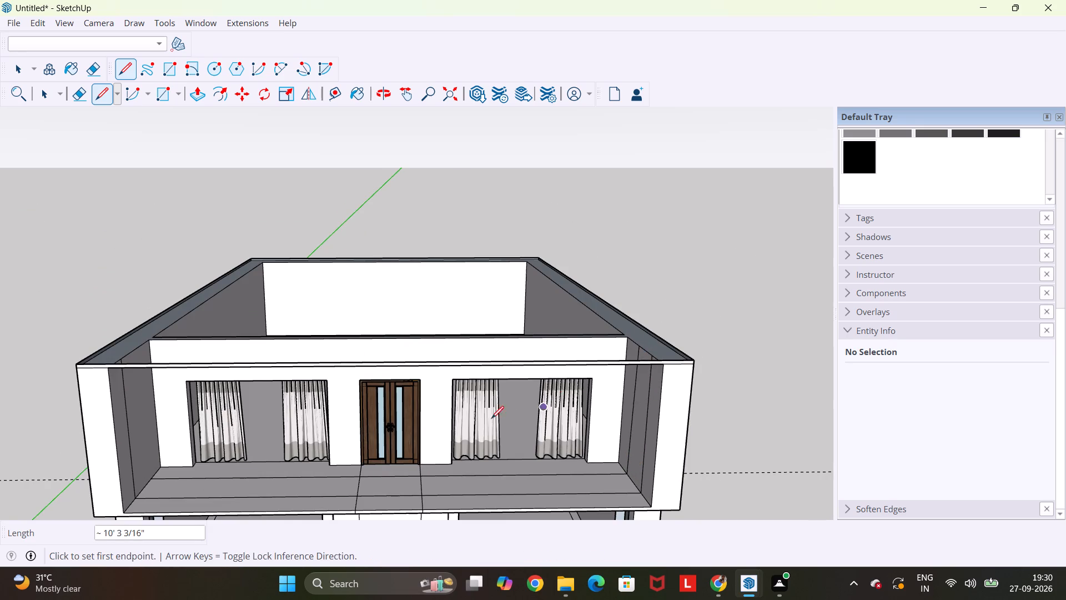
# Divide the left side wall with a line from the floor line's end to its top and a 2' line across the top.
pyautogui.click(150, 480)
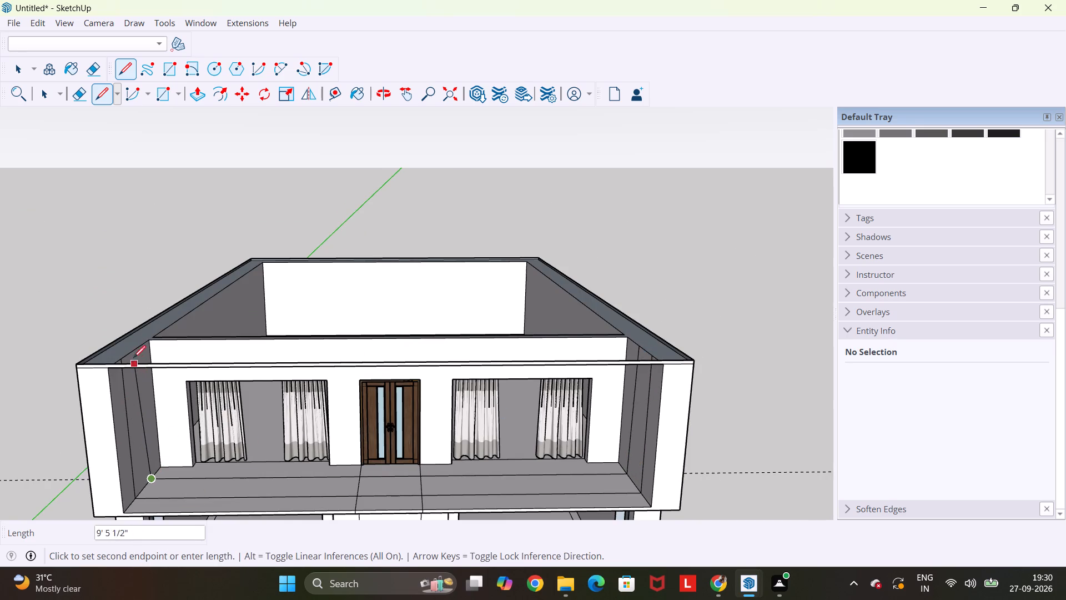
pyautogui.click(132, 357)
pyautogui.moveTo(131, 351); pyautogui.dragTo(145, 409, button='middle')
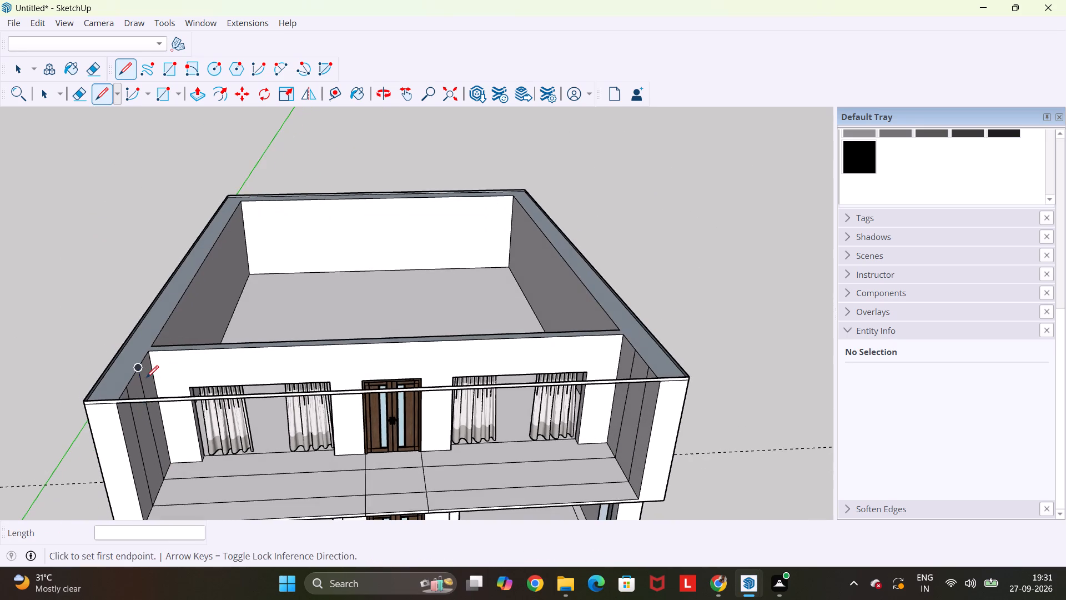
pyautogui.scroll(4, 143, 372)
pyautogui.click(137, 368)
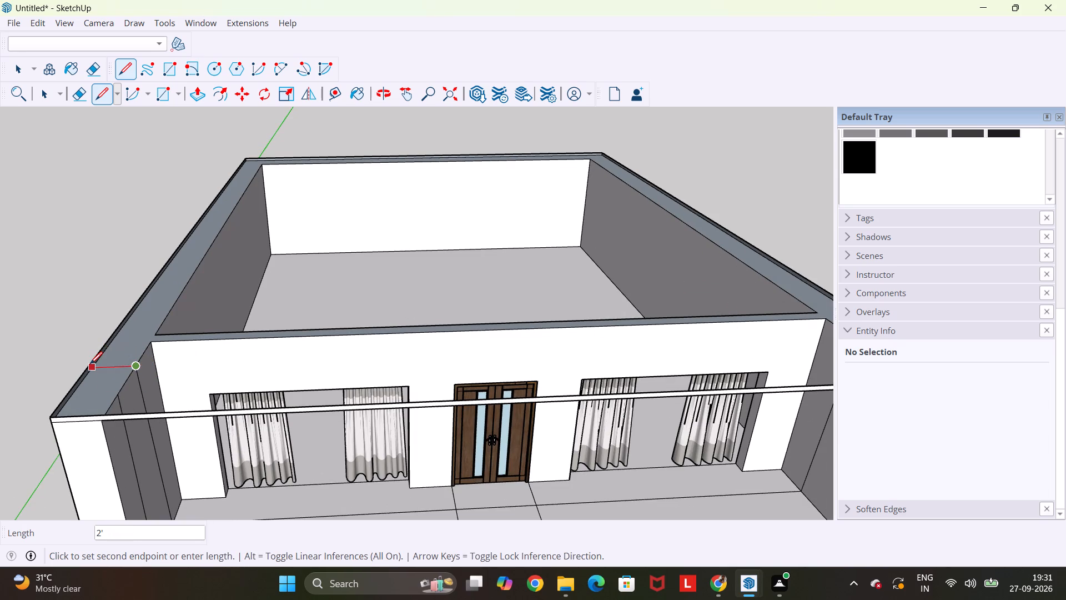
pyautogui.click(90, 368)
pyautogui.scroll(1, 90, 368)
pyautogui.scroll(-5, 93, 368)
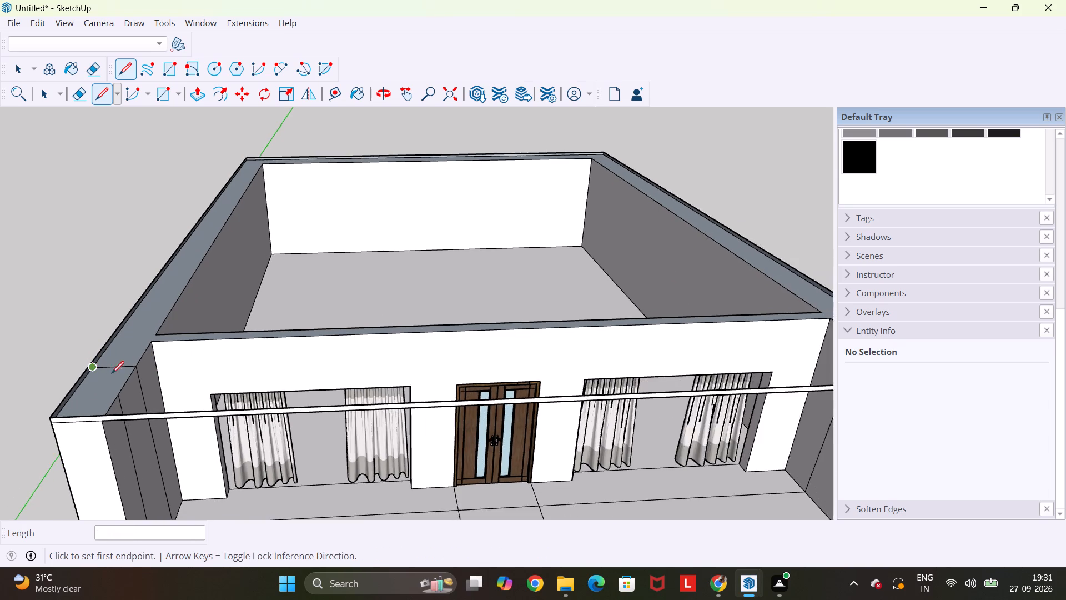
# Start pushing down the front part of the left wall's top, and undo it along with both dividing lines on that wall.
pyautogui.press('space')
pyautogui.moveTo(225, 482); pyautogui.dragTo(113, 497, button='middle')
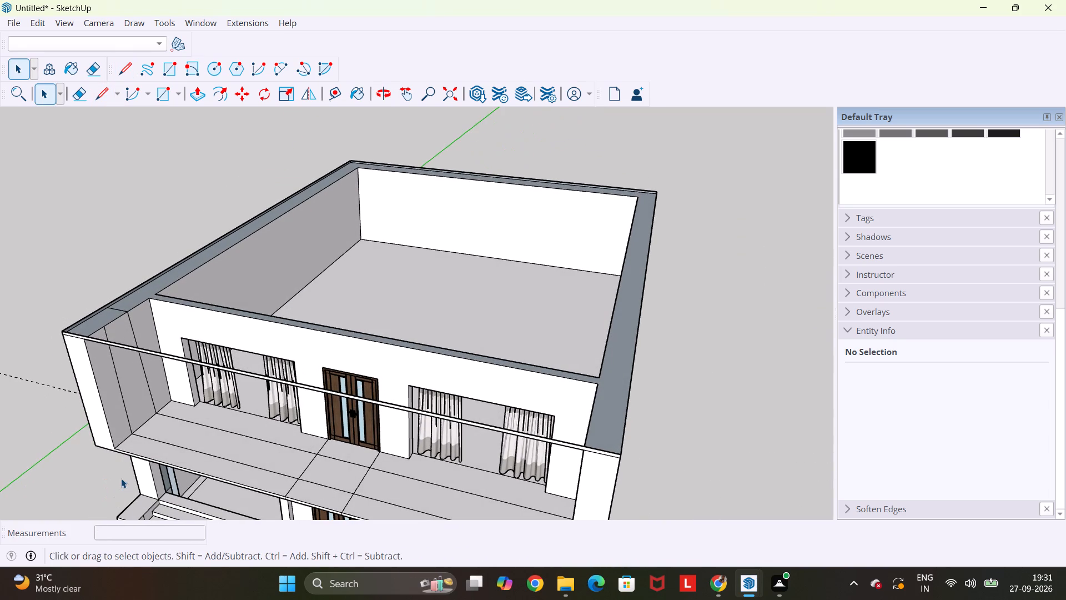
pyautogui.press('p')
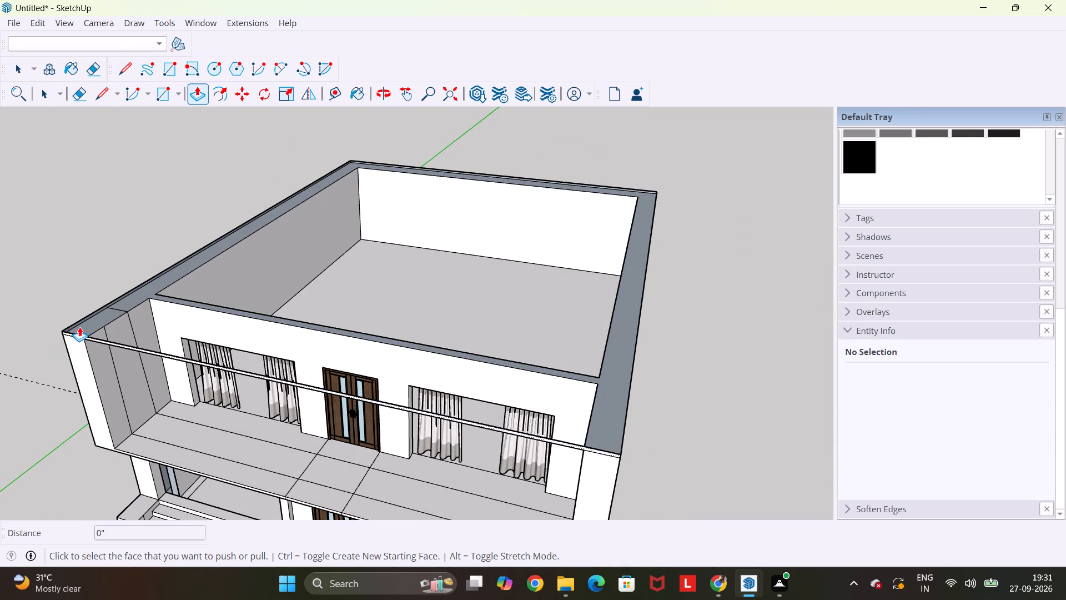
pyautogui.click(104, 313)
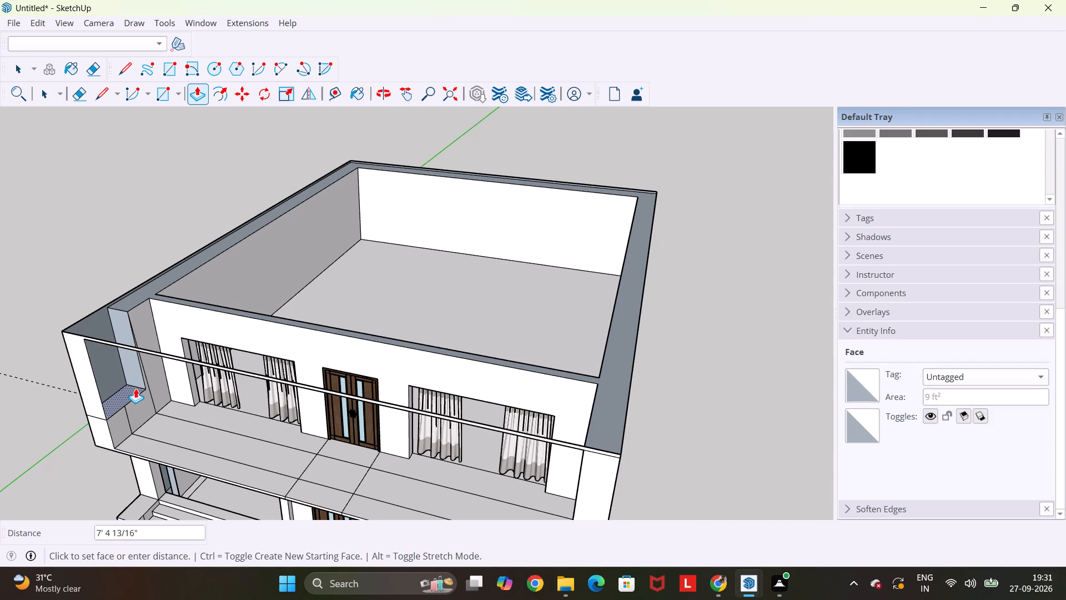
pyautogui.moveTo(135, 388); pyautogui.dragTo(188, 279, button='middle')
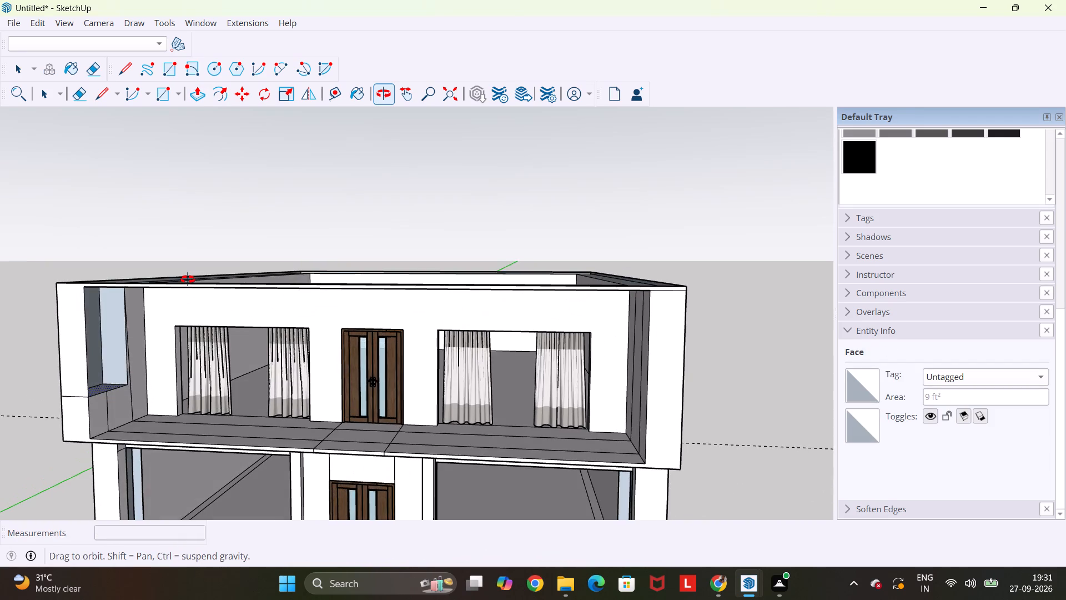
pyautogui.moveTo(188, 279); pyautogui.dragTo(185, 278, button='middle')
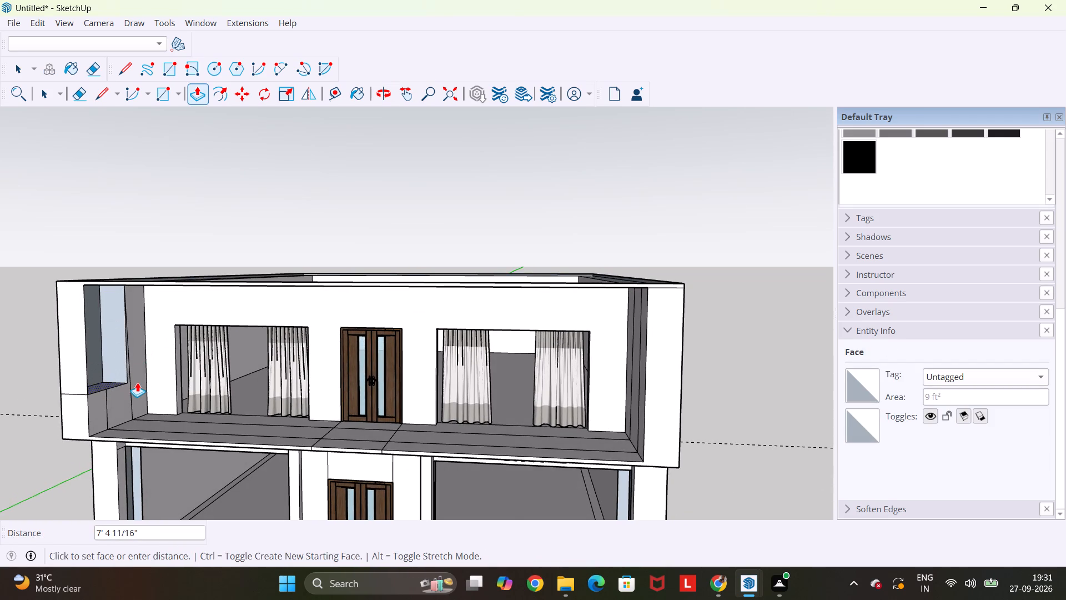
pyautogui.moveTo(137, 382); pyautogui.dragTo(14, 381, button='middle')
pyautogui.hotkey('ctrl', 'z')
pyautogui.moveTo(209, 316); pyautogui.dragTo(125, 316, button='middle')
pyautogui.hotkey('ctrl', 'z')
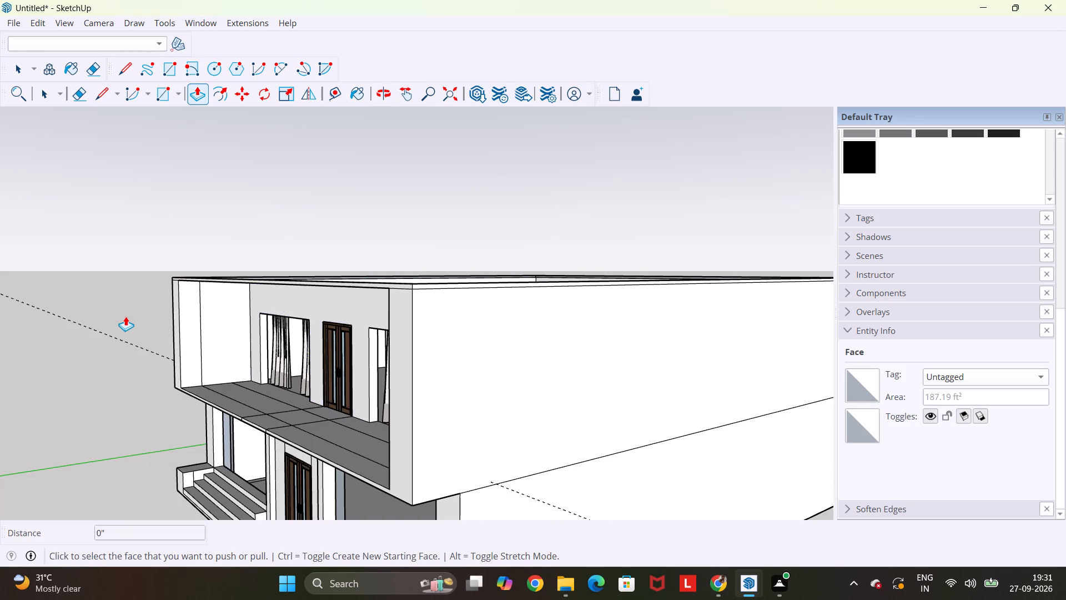
# Draw a line about 10' 3" long from the floor line's left end up the left side wall to its top.
pyautogui.press('l')
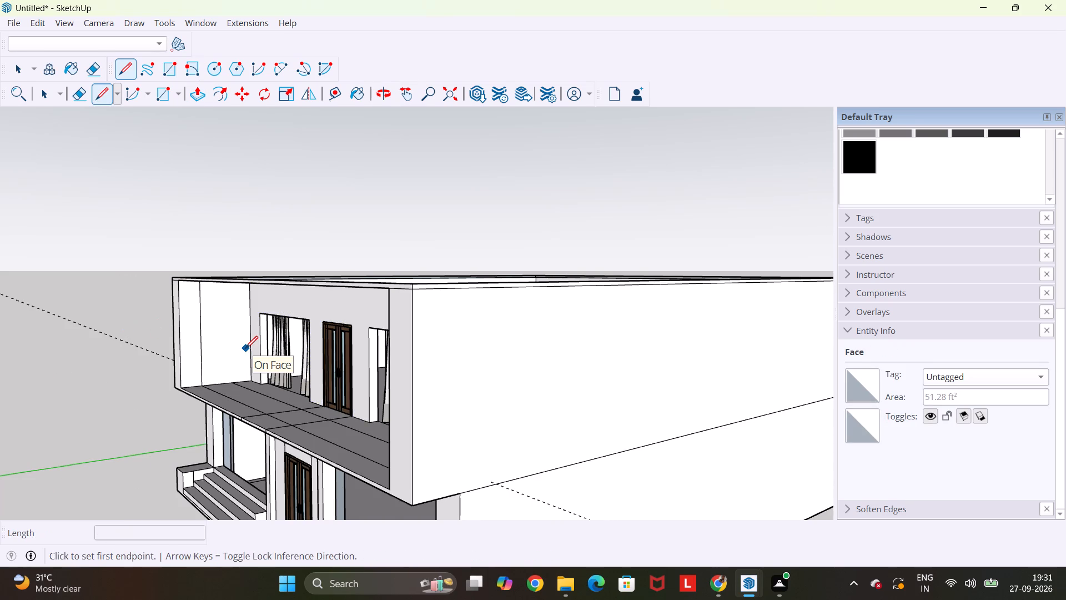
pyautogui.click(233, 381)
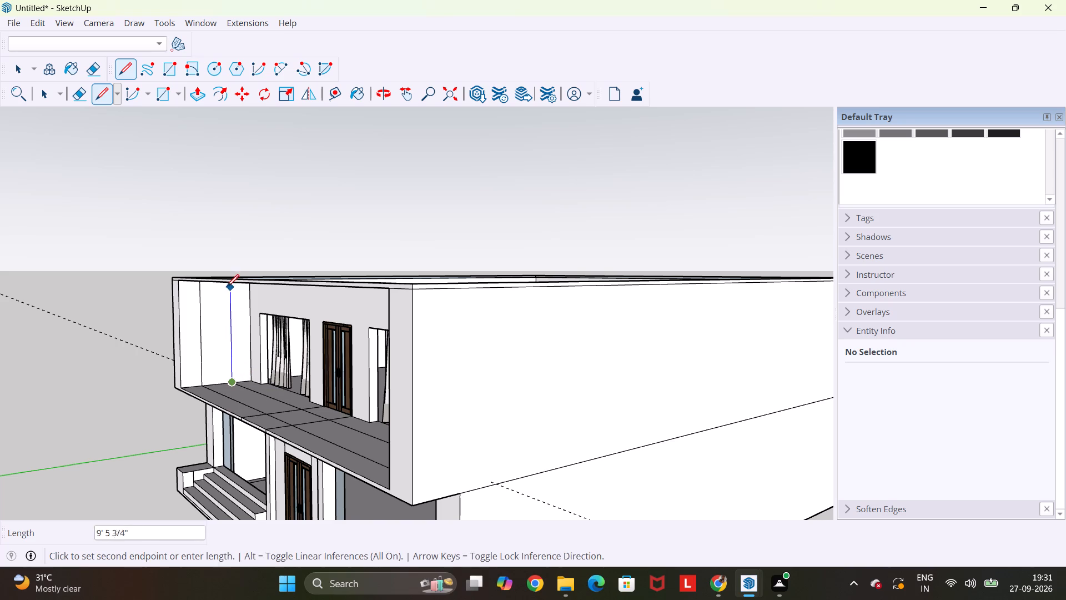
pyautogui.moveTo(232, 278); pyautogui.dragTo(270, 394, button='middle')
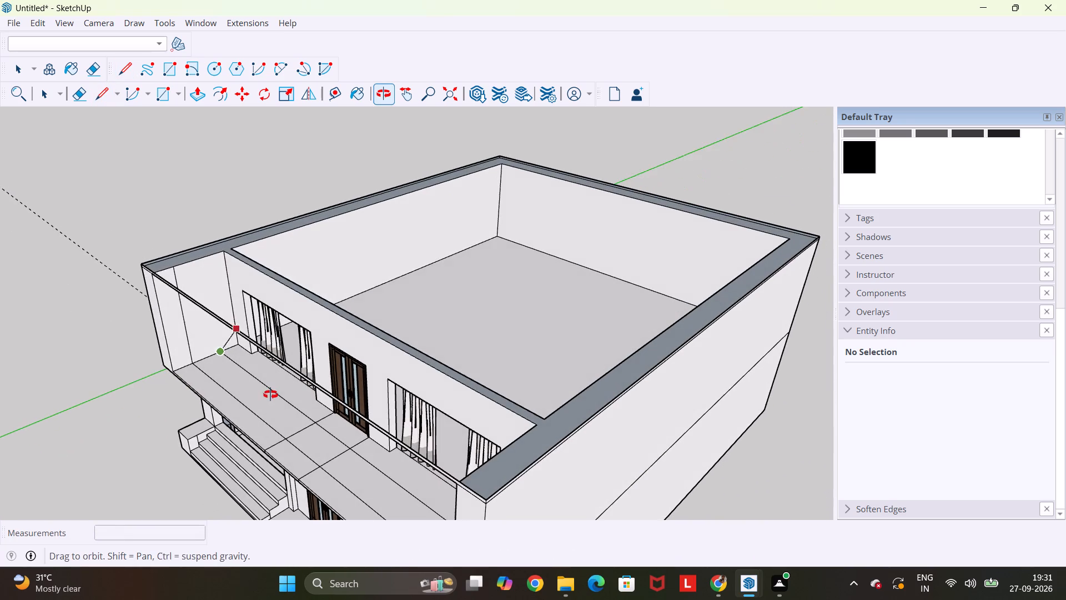
pyautogui.moveTo(270, 394); pyautogui.dragTo(270, 392, button='middle')
pyautogui.click(211, 260)
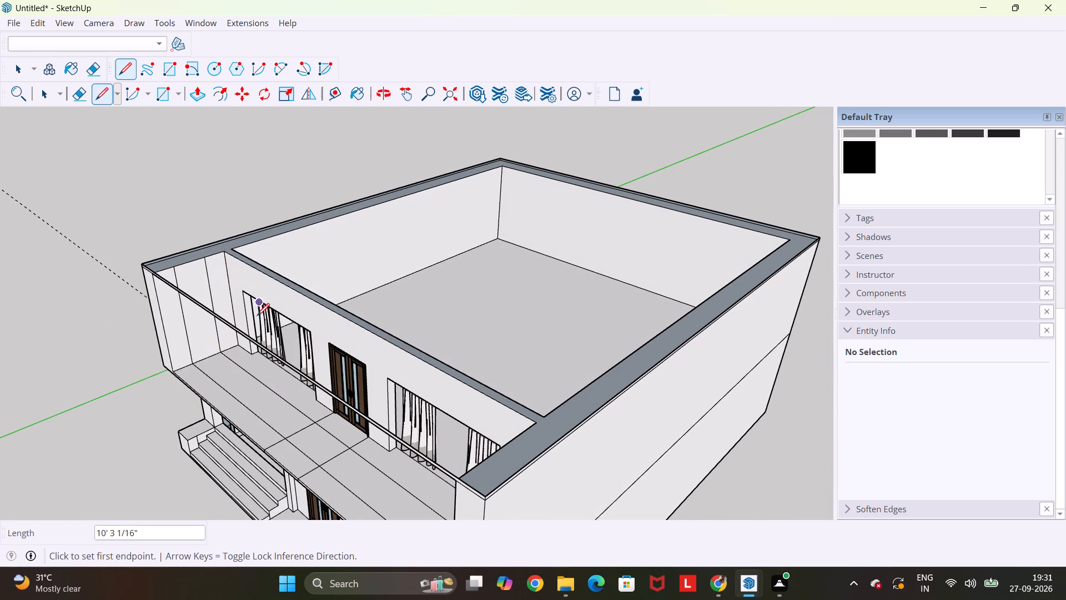
# Draw a line across the right side wall's top, from the inner dividing line to the wall's outer edge.
pyautogui.moveTo(258, 316); pyautogui.dragTo(619, 340, button='middle')
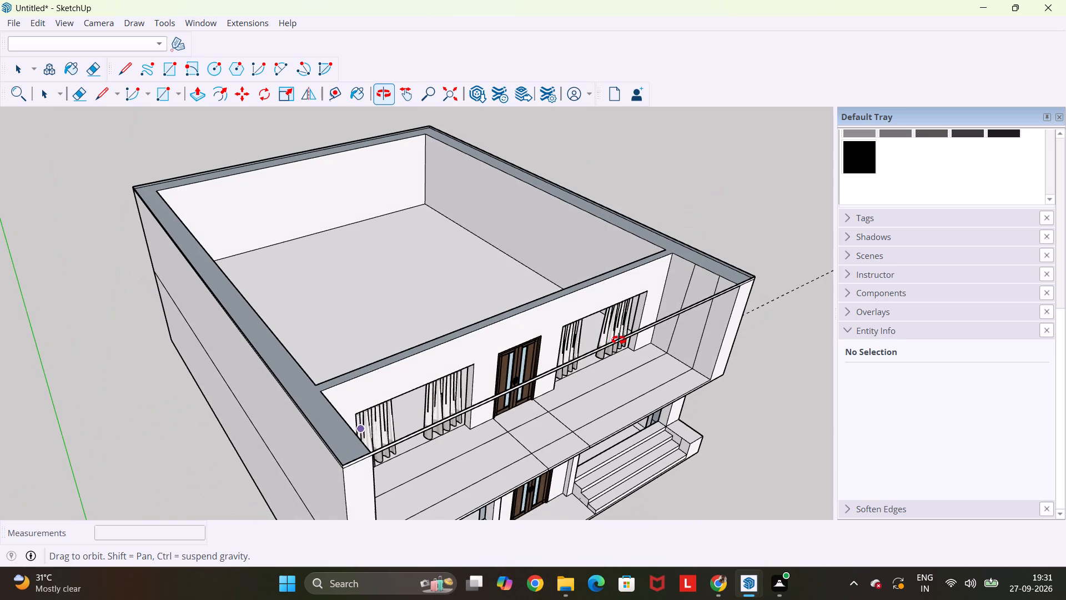
pyautogui.moveTo(619, 340); pyautogui.dragTo(618, 340, button='middle')
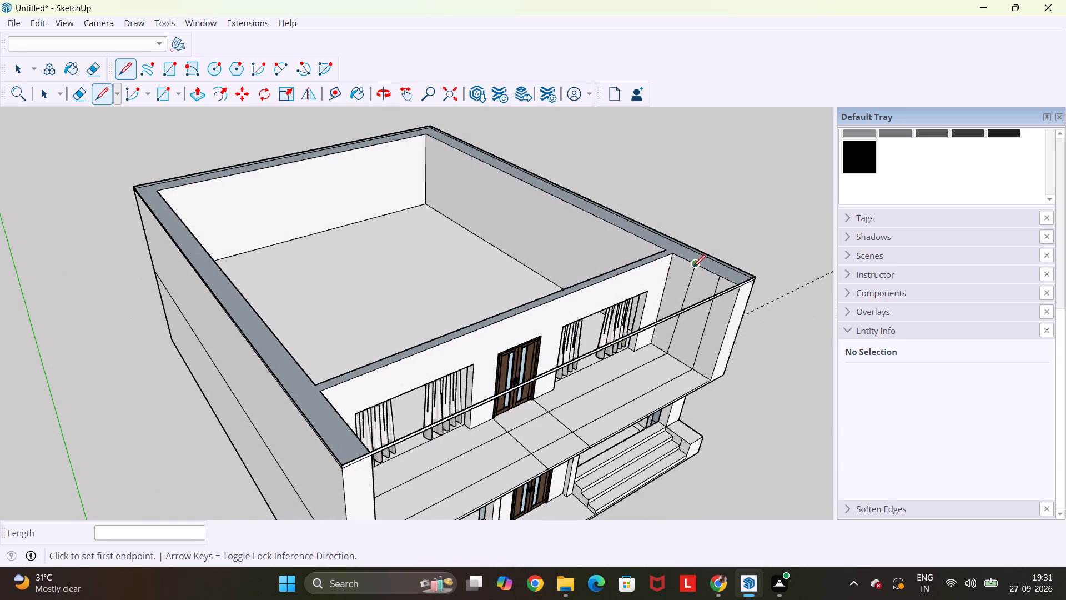
pyautogui.click(697, 264)
pyautogui.click(710, 257)
# Draw a 2' line across the left side wall's top, from the inner dividing line to the wall's outer edge.
pyautogui.scroll(3, 710, 257)
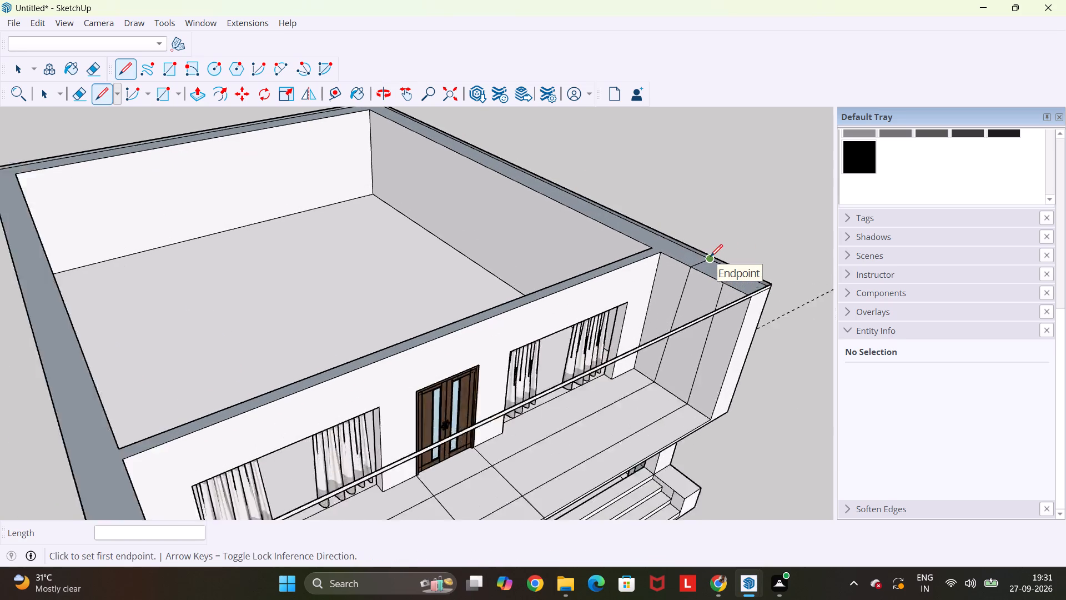
pyautogui.scroll(7, 710, 257)
pyautogui.moveTo(710, 260); pyautogui.dragTo(548, 268, button='middle')
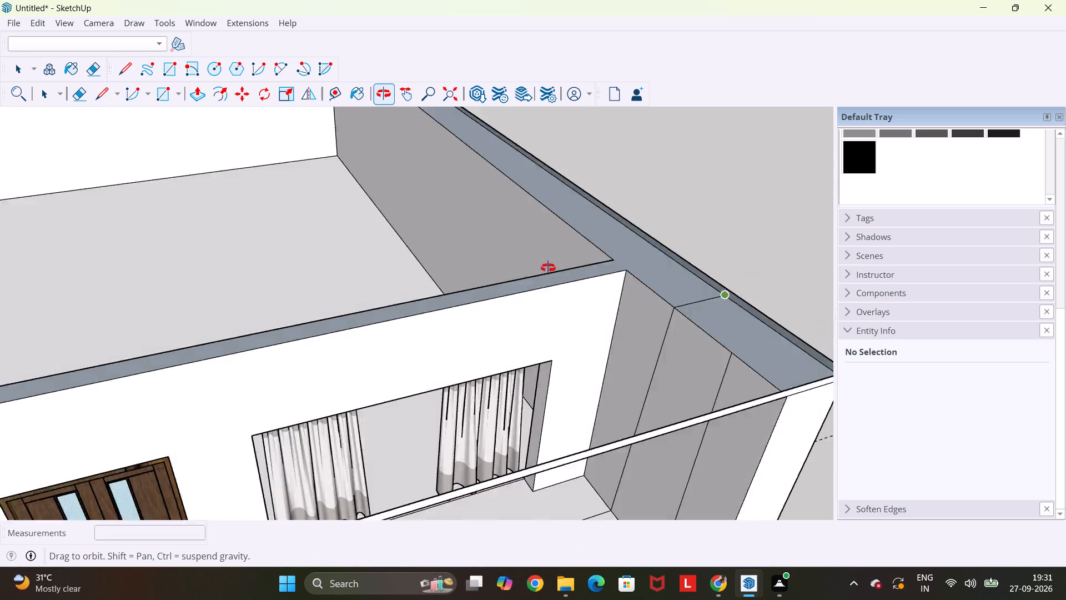
pyautogui.moveTo(548, 268); pyautogui.dragTo(224, 304, button='middle')
pyautogui.scroll(-10, 218, 302)
pyautogui.scroll(5, 209, 136)
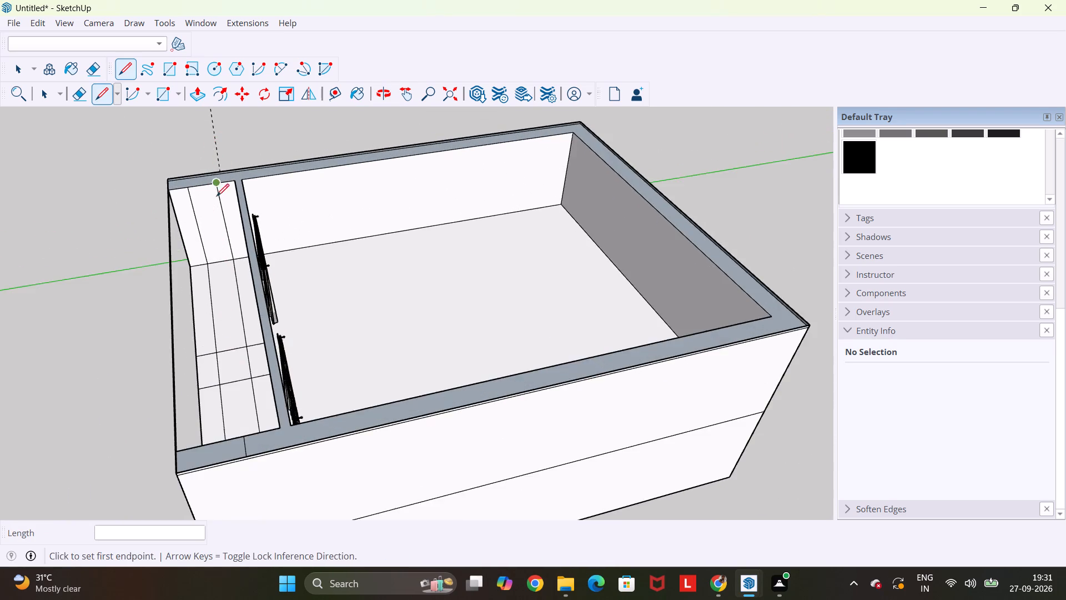
pyautogui.scroll(5, 216, 197)
pyautogui.click(214, 173)
pyautogui.scroll(5, 213, 162)
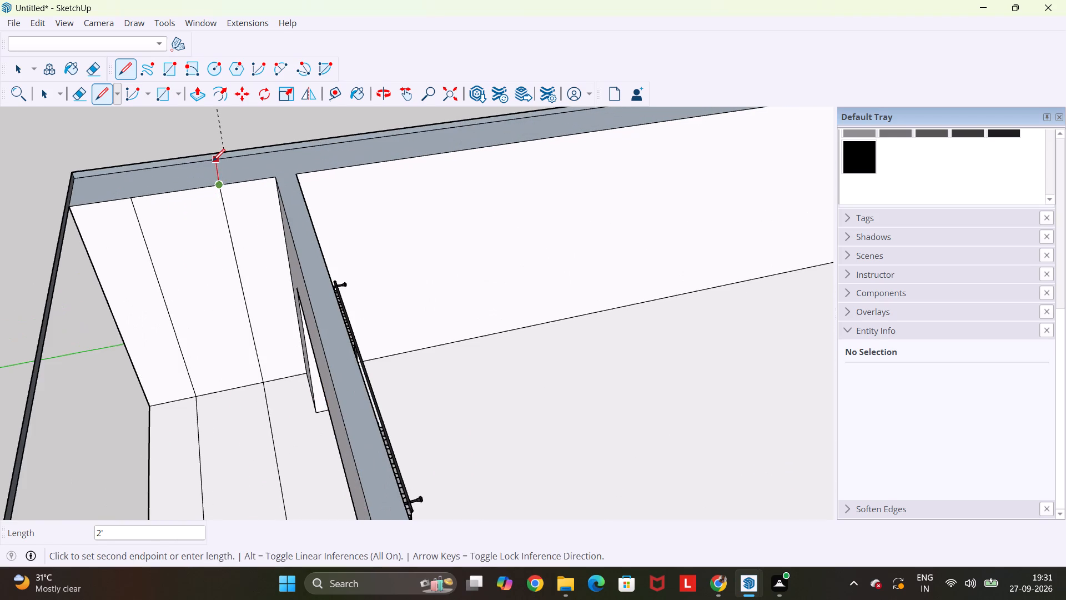
pyautogui.scroll(1, 213, 161)
pyautogui.click(215, 159)
# Push the front section of the left side wall's top down 3', and repeat the same push once more.
pyautogui.scroll(-4, 215, 159)
pyautogui.moveTo(193, 246); pyautogui.dragTo(499, 208, button='middle')
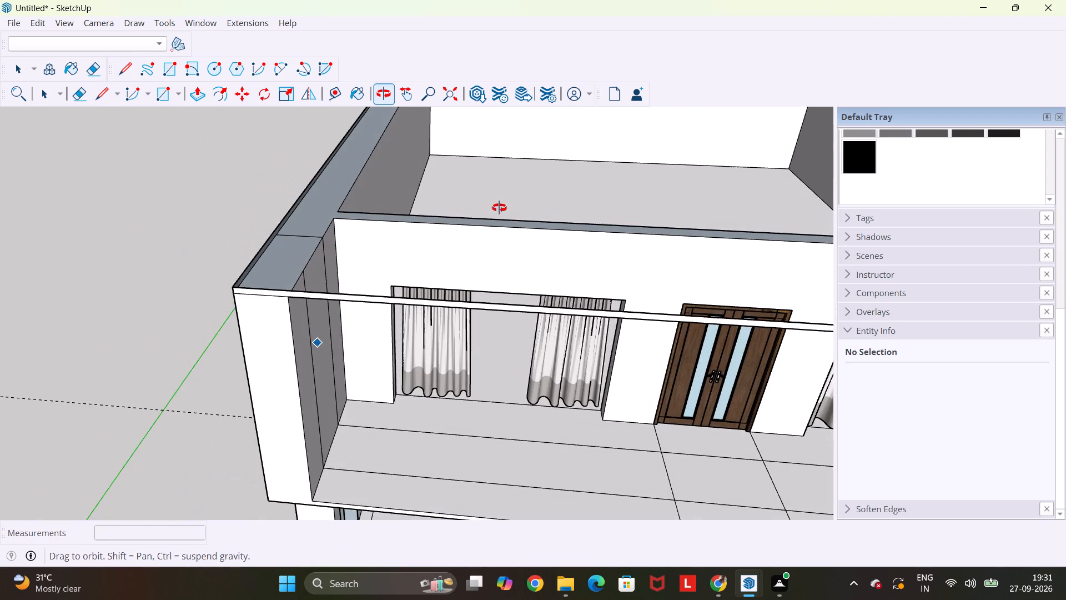
pyautogui.moveTo(499, 208); pyautogui.dragTo(480, 221, button='middle')
pyautogui.press('p')
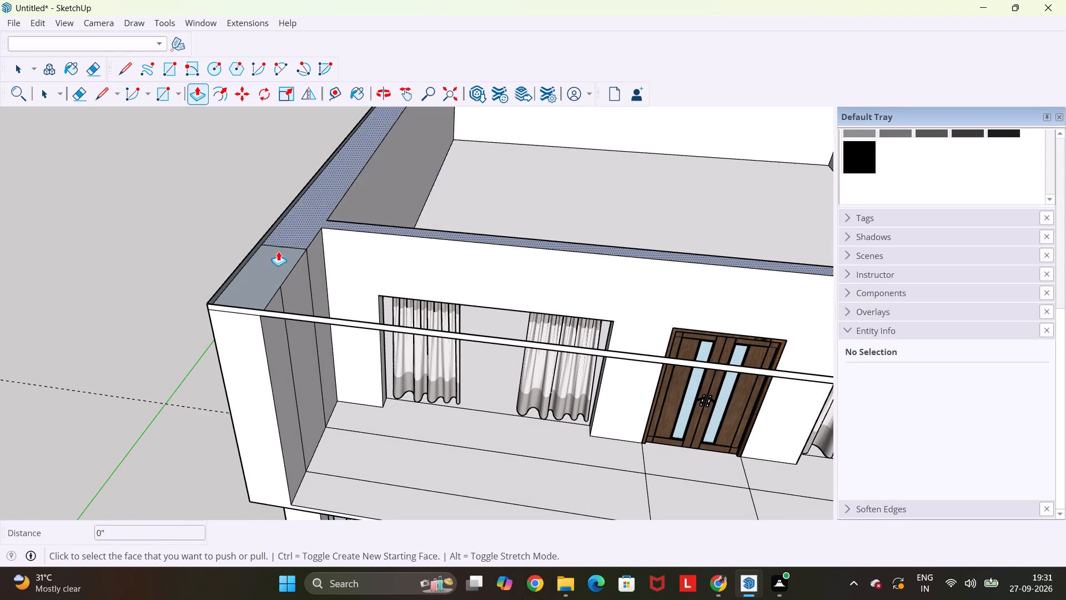
pyautogui.click(273, 272)
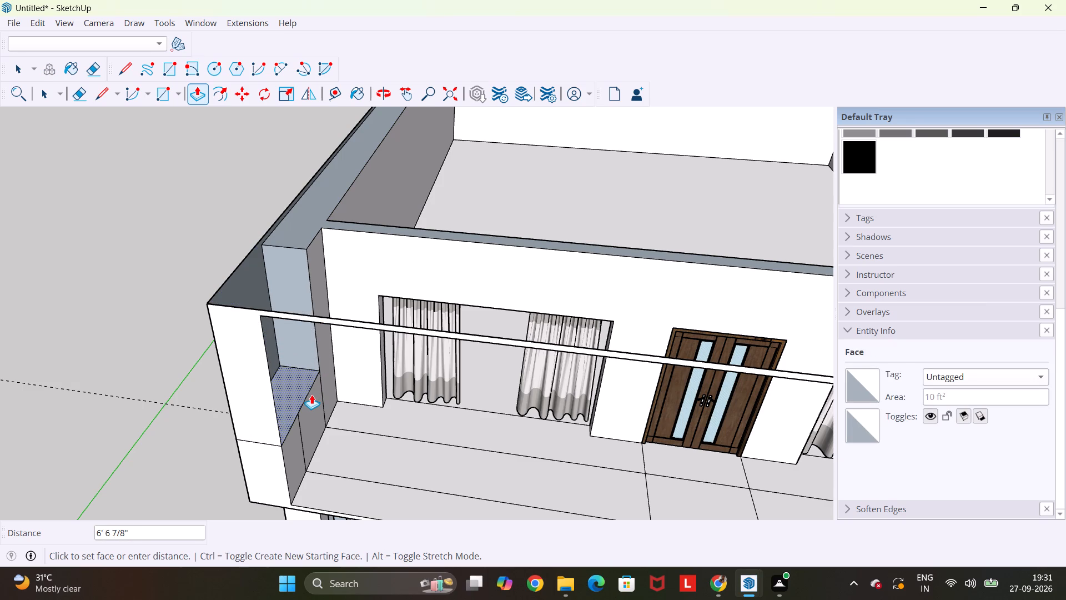
pyautogui.write("3'")
pyautogui.press('Return')
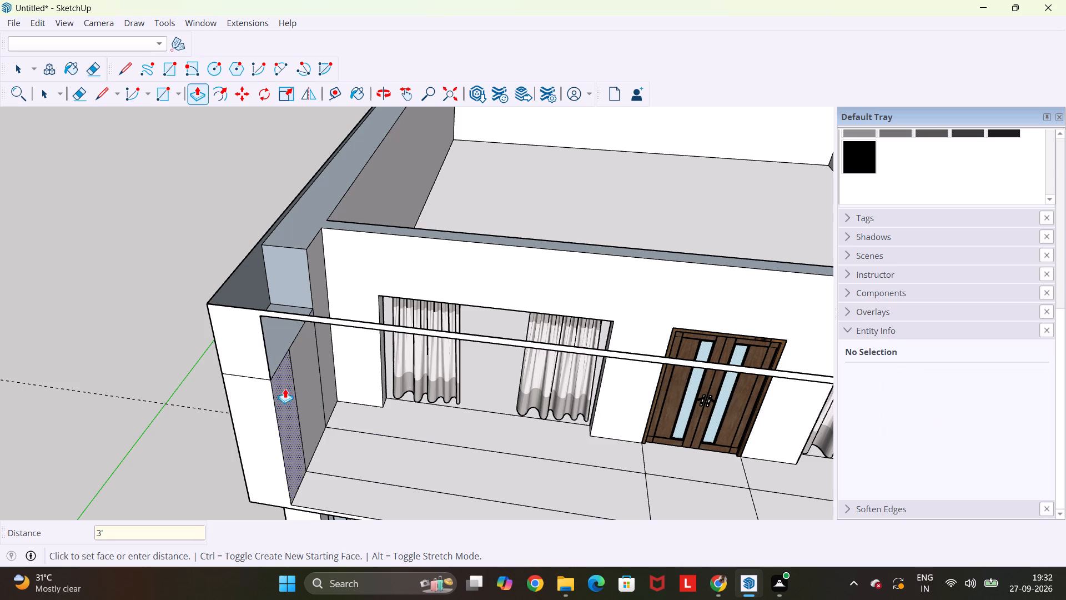
pyautogui.doubleClick(274, 341)
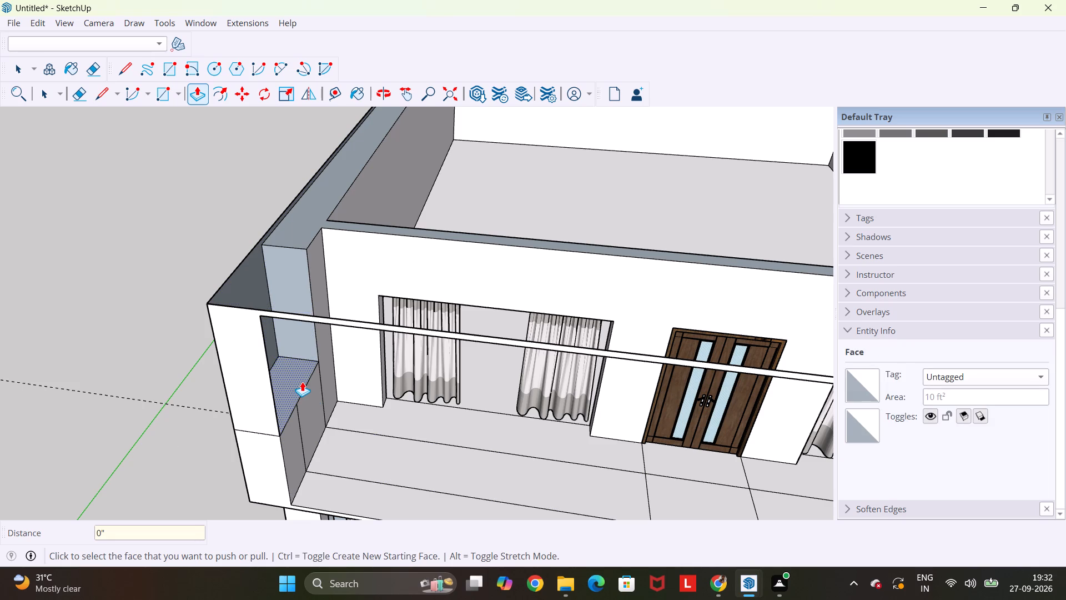
# Lower the front section of the right side wall's top with the same 3' push, applied twice.
pyautogui.scroll(-13, 399, 393)
pyautogui.scroll(5, 599, 367)
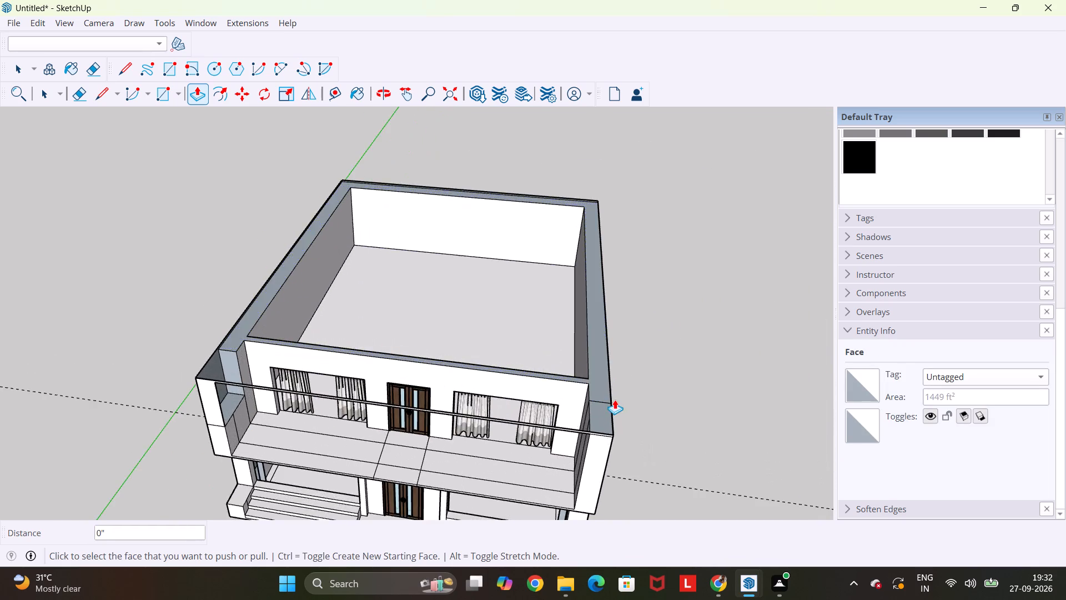
pyautogui.scroll(4, 615, 399)
pyautogui.doubleClick(596, 417)
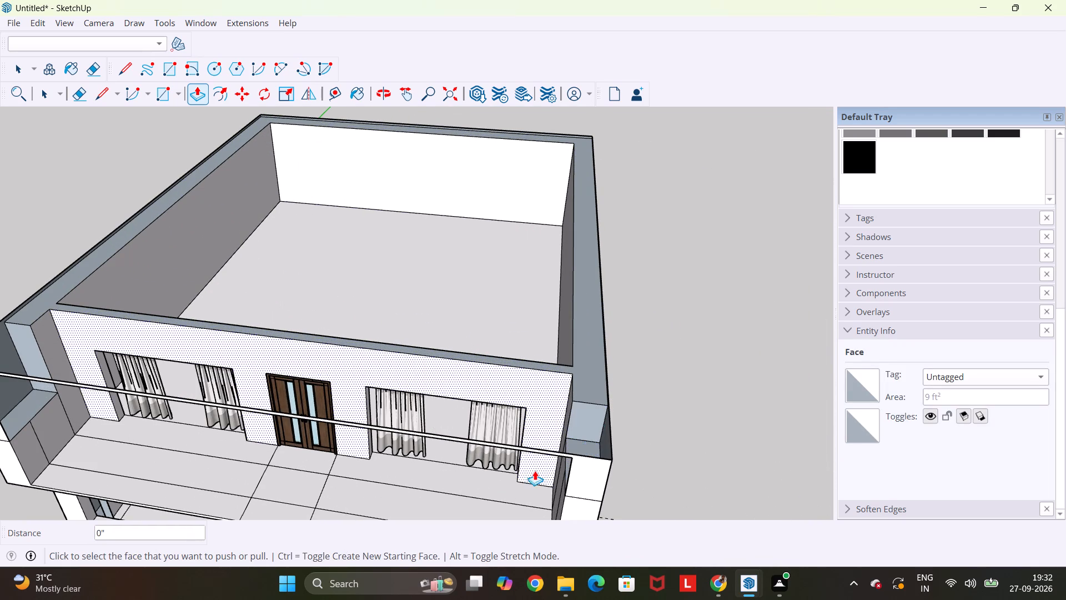
pyautogui.moveTo(537, 471); pyautogui.dragTo(752, 489, button='middle')
pyautogui.doubleClick(655, 333)
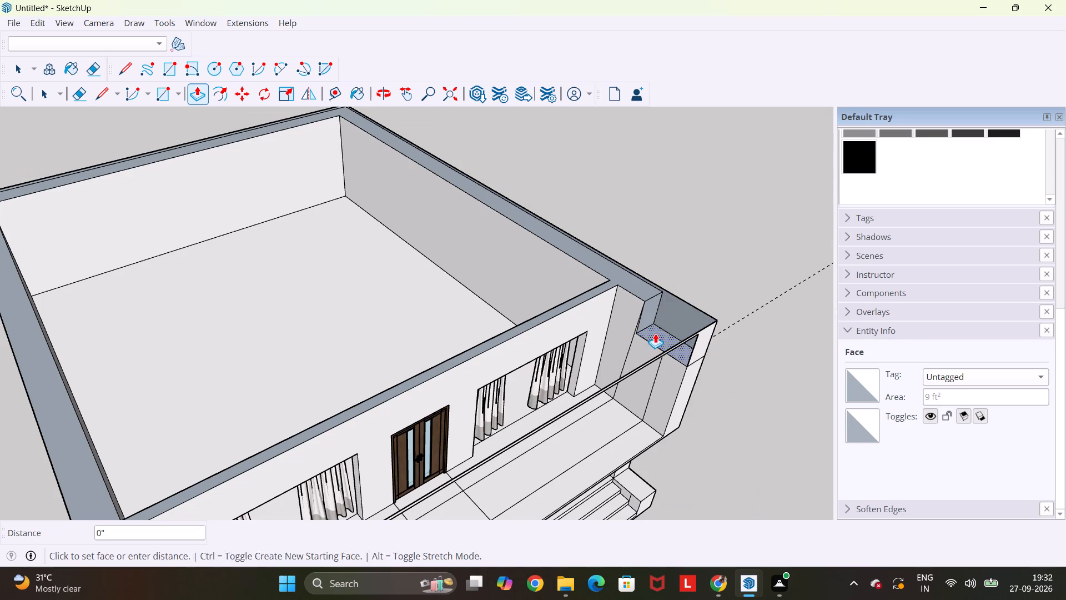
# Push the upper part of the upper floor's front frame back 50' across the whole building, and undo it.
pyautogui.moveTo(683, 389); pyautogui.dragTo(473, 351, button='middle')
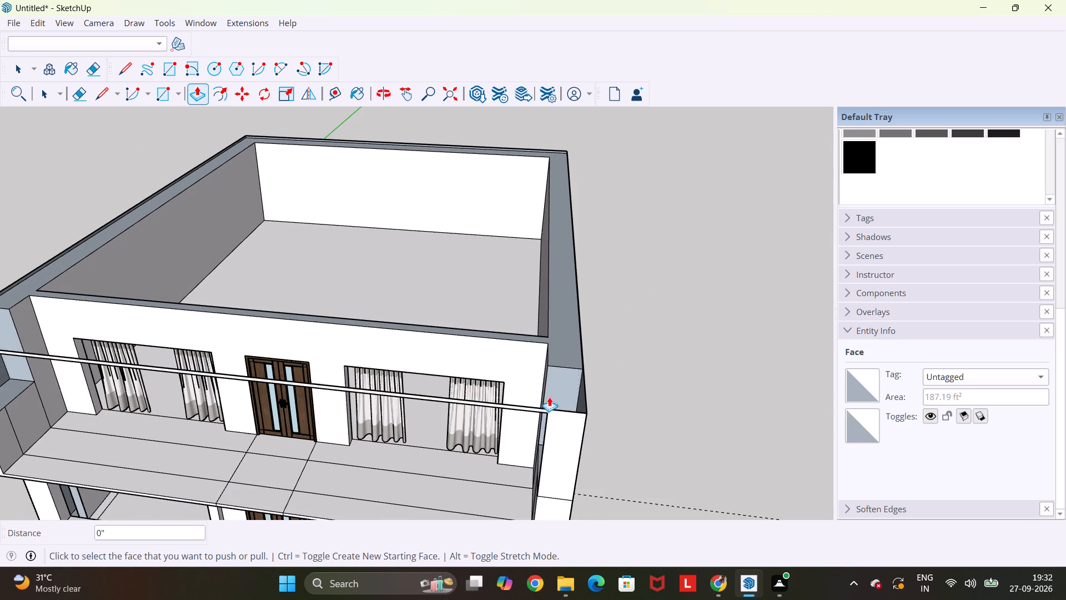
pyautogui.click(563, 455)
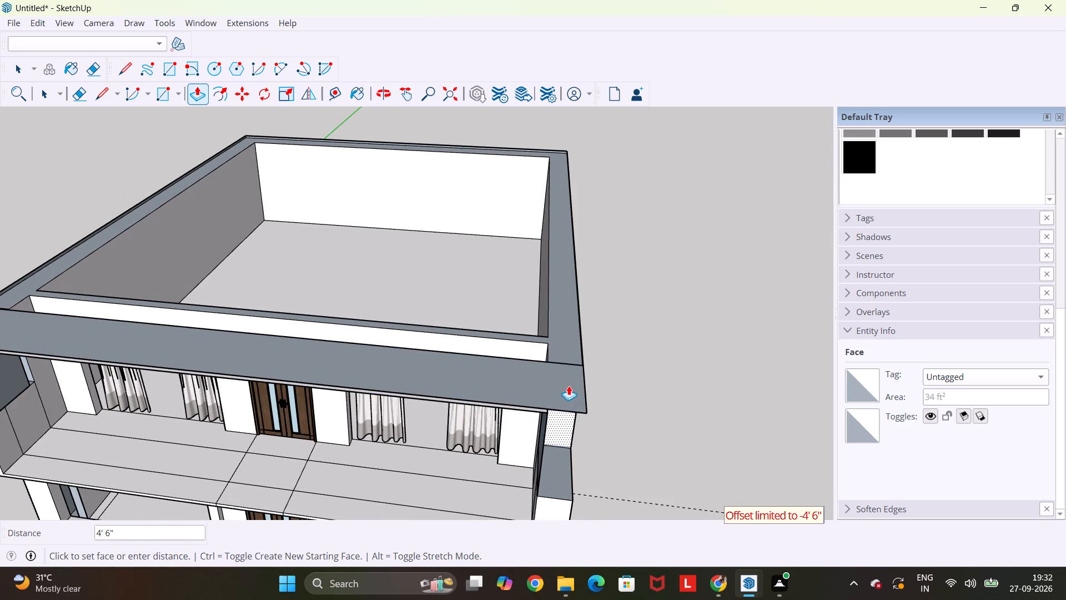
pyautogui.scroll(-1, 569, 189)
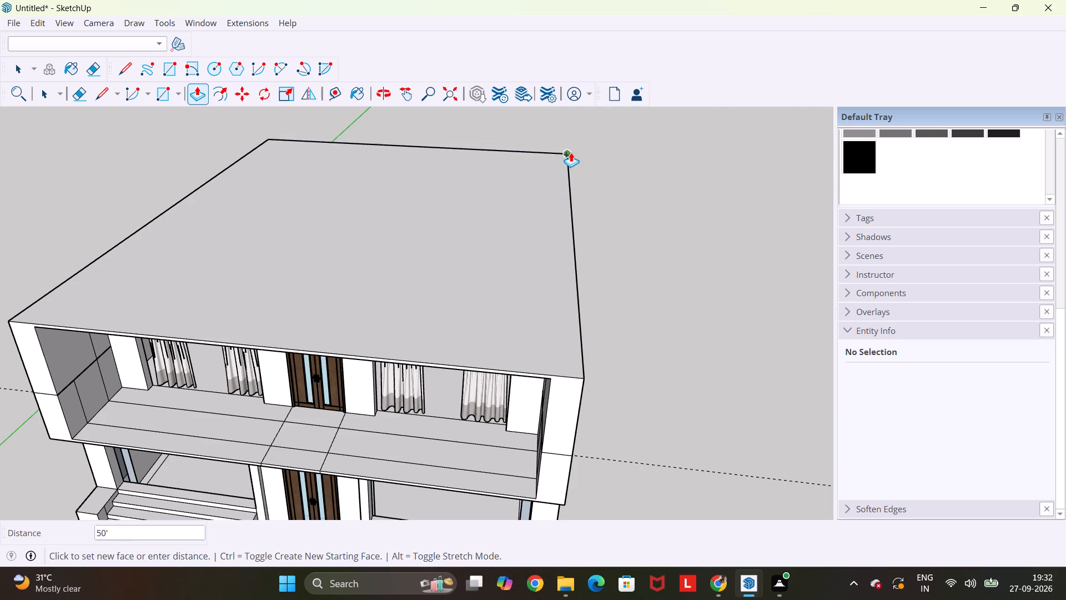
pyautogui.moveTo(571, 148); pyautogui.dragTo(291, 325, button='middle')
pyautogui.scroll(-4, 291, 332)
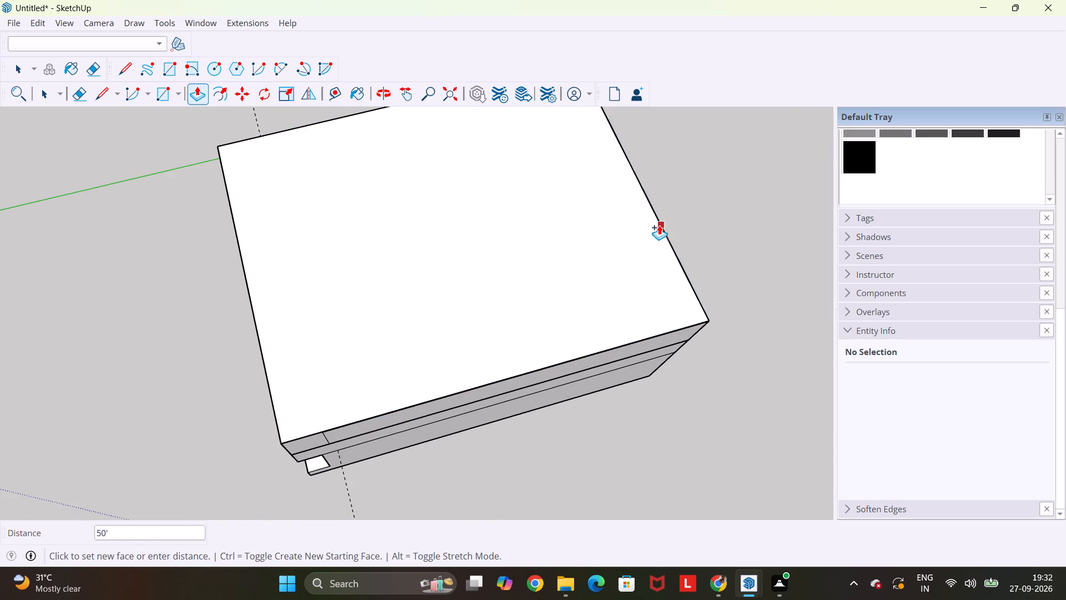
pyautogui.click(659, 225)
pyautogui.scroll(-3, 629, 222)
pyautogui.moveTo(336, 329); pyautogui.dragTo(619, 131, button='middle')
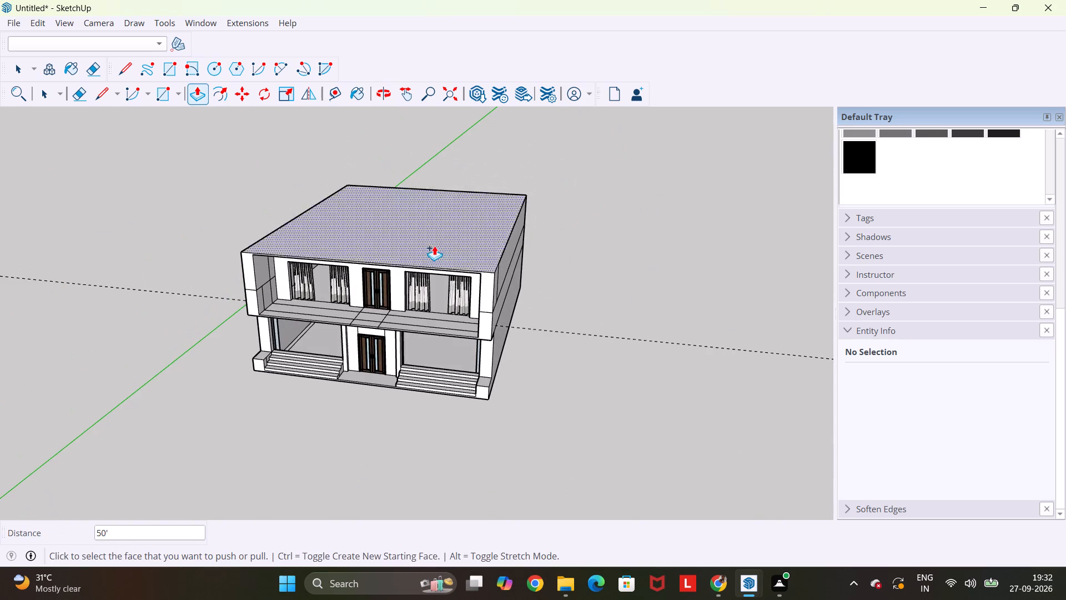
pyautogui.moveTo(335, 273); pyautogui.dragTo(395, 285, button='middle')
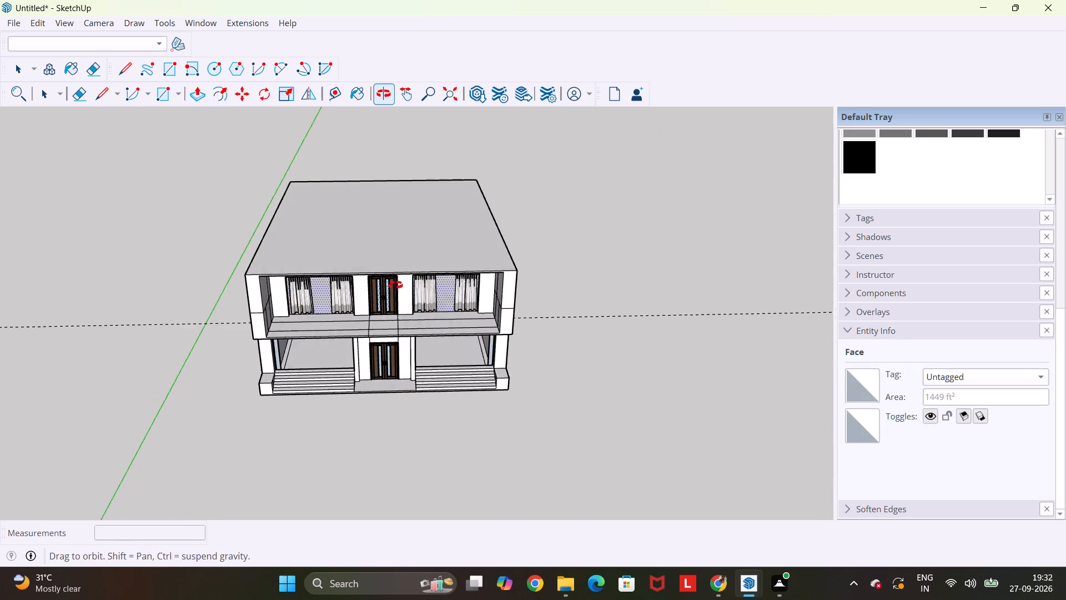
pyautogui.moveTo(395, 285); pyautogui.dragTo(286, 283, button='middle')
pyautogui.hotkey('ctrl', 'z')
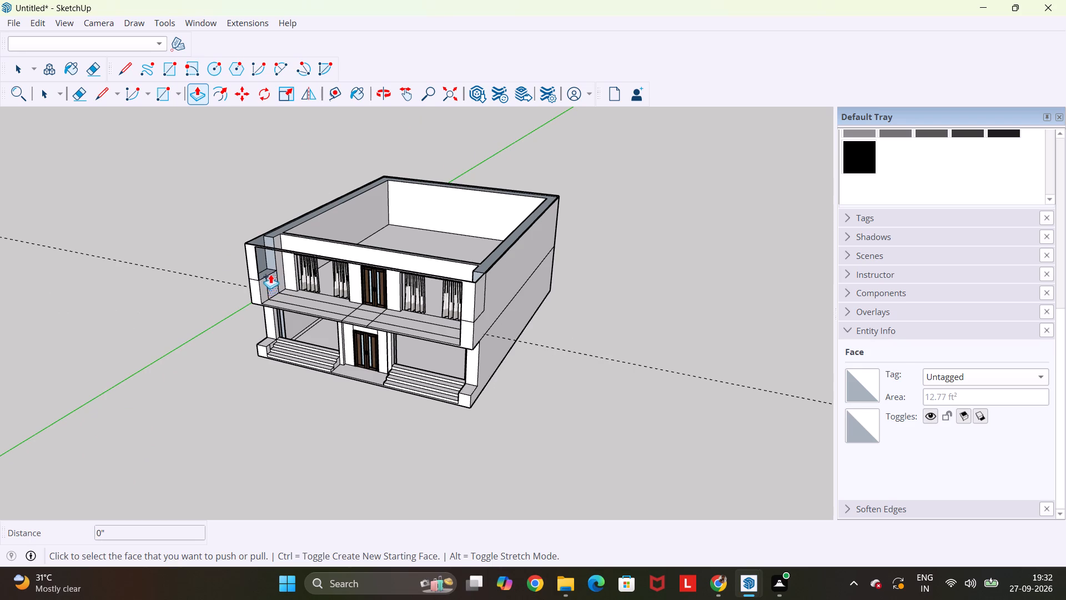
# Delete the thin front frame face that spans the upper balcony opening above the lowered side walls.
pyautogui.moveTo(325, 240); pyautogui.dragTo(275, 274, button='middle')
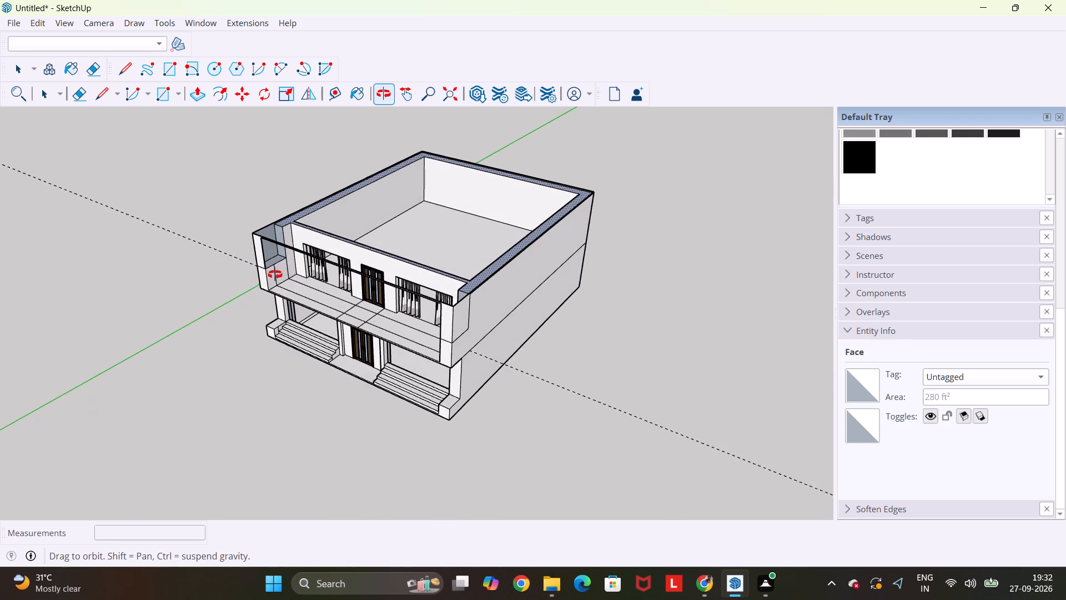
pyautogui.moveTo(275, 274); pyautogui.dragTo(274, 273, button='middle')
pyautogui.scroll(9, 273, 270)
pyautogui.click(280, 217)
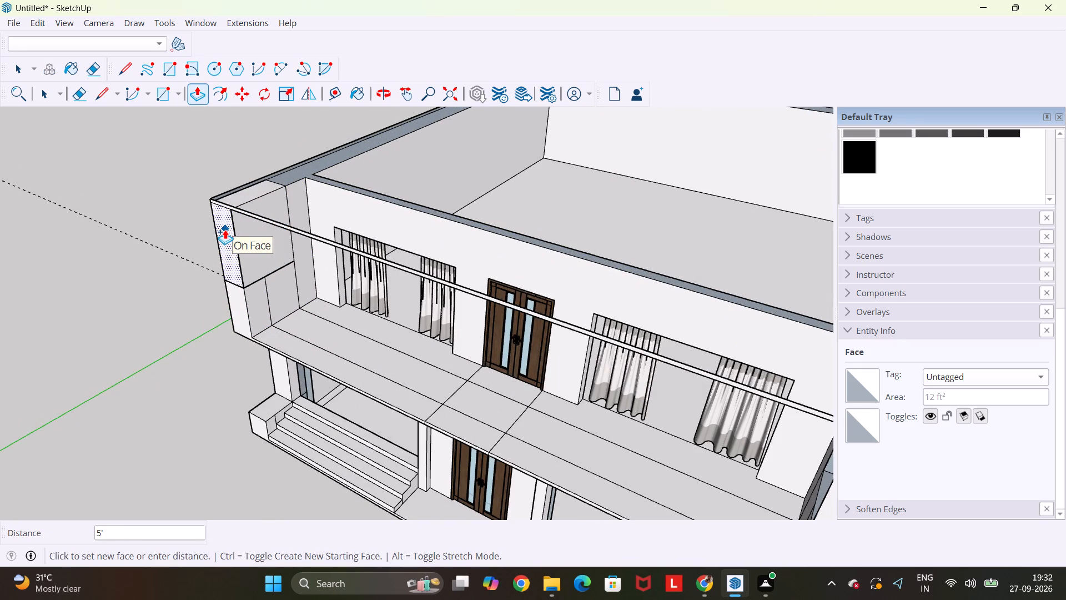
pyautogui.press('space')
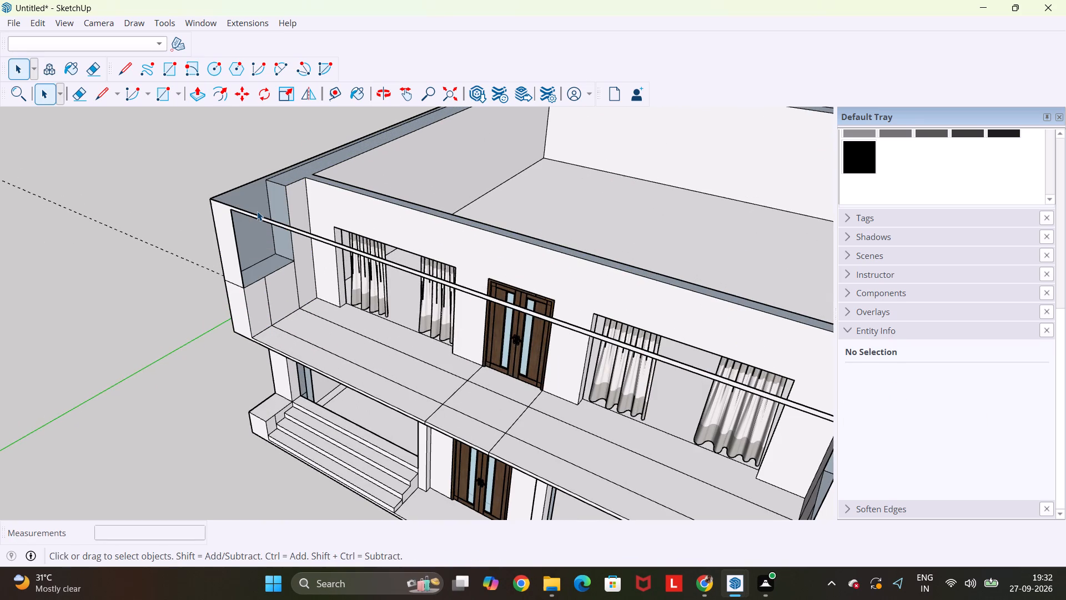
pyautogui.press('space')
pyautogui.click(224, 242)
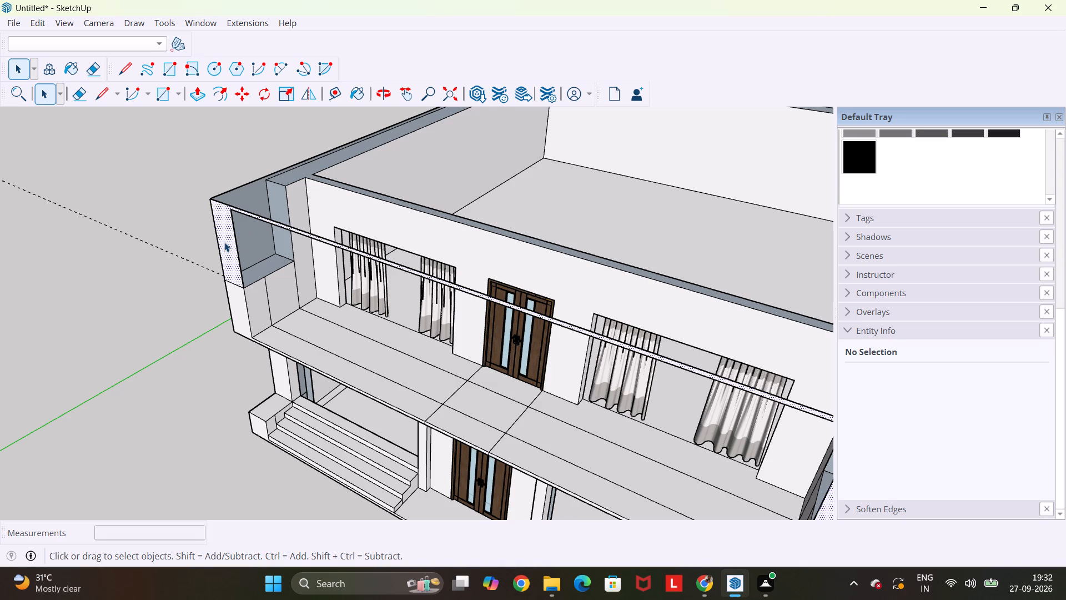
pyautogui.press('Delete')
# Delete the leftover front frame edges and the outer face above the lowered right side wall, including its remaining outline edges.
pyautogui.scroll(1, 224, 242)
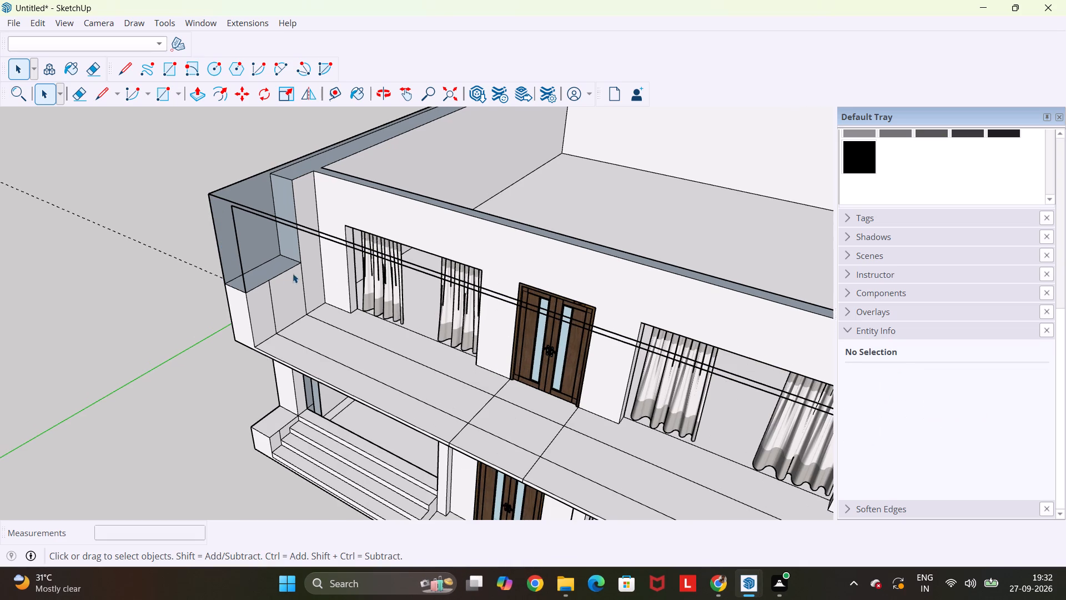
pyautogui.keyDown('shift'); pyautogui.click(242, 269); pyautogui.keyUp('shift')
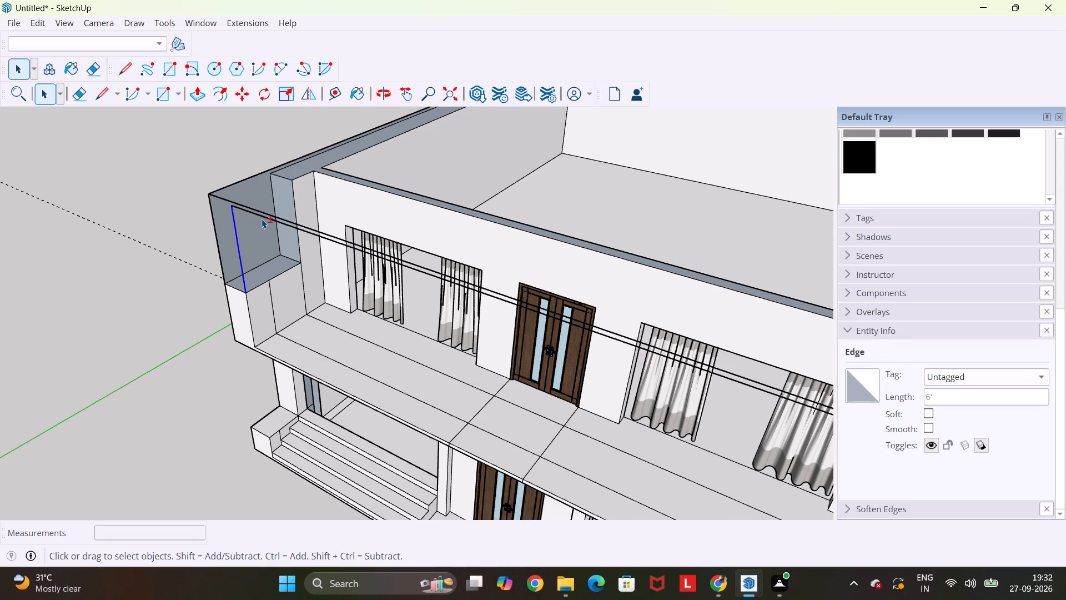
pyautogui.keyDown('shift'); pyautogui.click(265, 215); pyautogui.keyUp('shift')
pyautogui.keyDown('shift'); pyautogui.click(267, 218); pyautogui.keyUp('shift')
pyautogui.keyDown('shift'); pyautogui.scroll(-3, 267, 218); pyautogui.keyUp('shift')
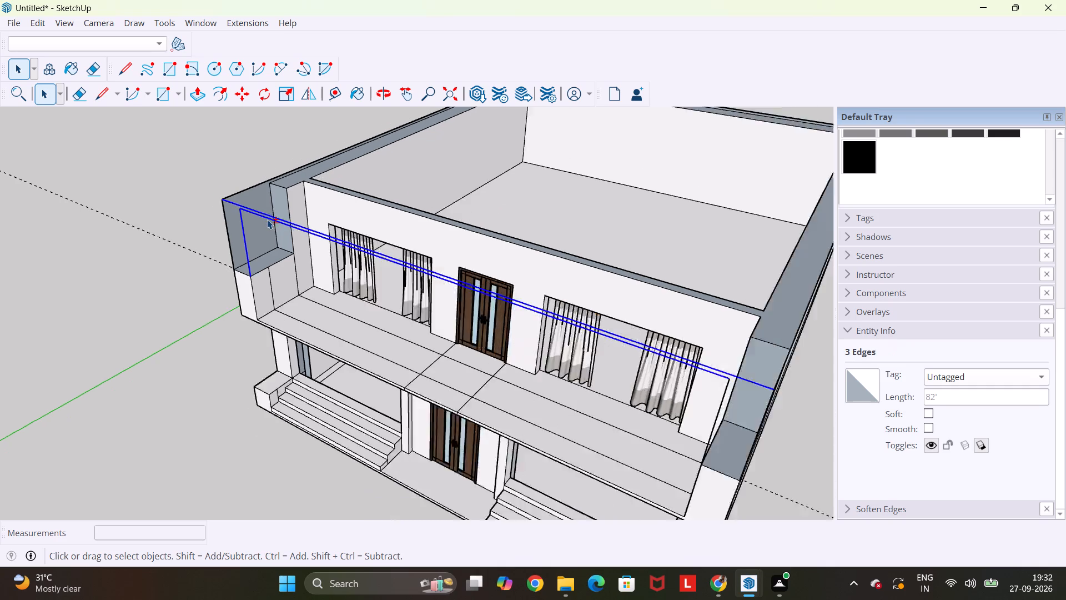
pyautogui.keyDown('shift'); pyautogui.scroll(-3, 267, 219); pyautogui.keyUp('shift')
pyautogui.keyDown('shift'); pyautogui.scroll(5, 583, 345); pyautogui.keyUp('shift')
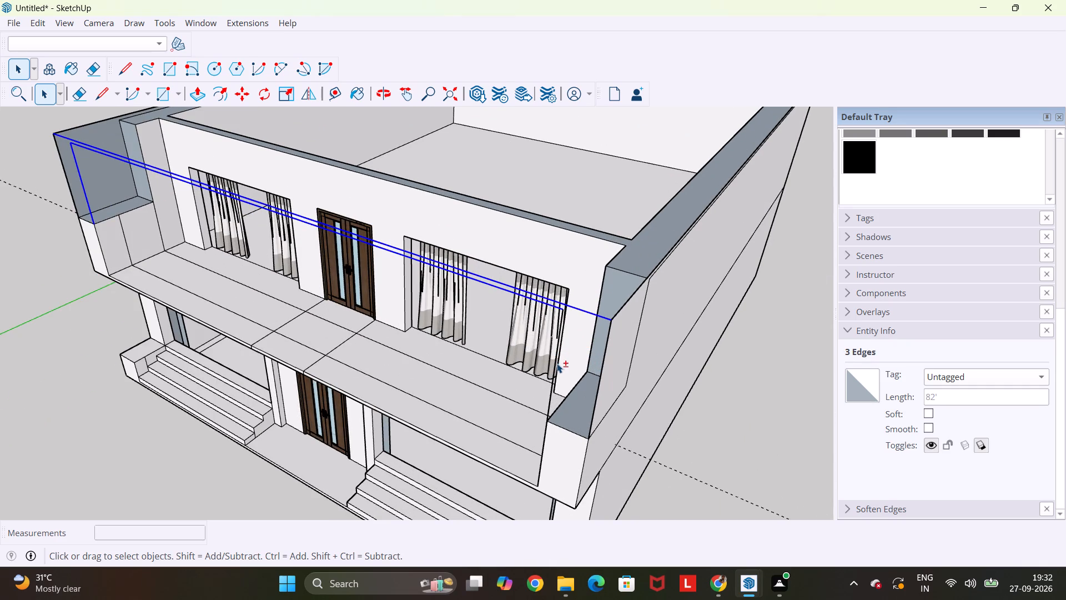
pyautogui.keyDown('shift'); pyautogui.click(557, 366); pyautogui.keyUp('shift')
pyautogui.keyDown('shift'); pyautogui.moveTo(574, 372); pyautogui.dragTo(495, 361, button='middle'); pyautogui.keyUp('shift')
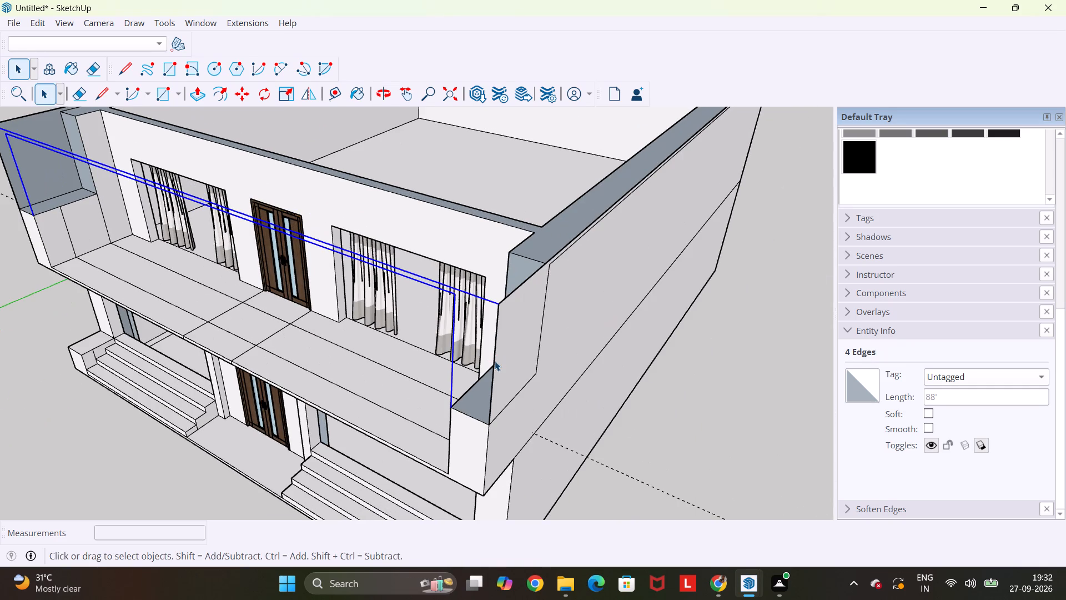
pyautogui.keyDown('shift'); pyautogui.click(525, 344); pyautogui.keyUp('shift')
pyautogui.press('Delete')
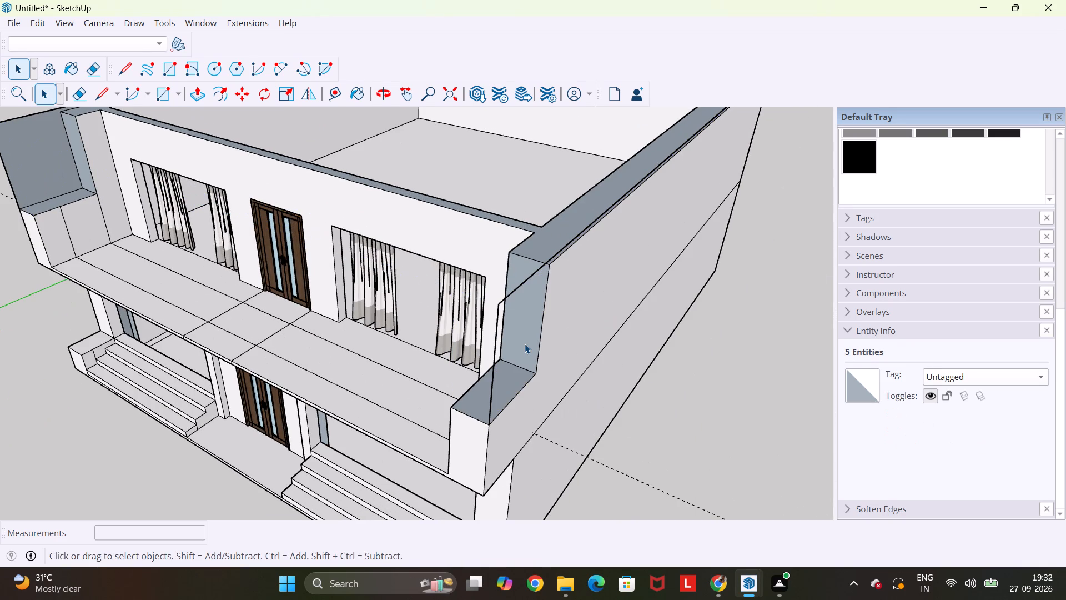
pyautogui.keyDown('shift'); pyautogui.click(494, 369); pyautogui.keyUp('shift')
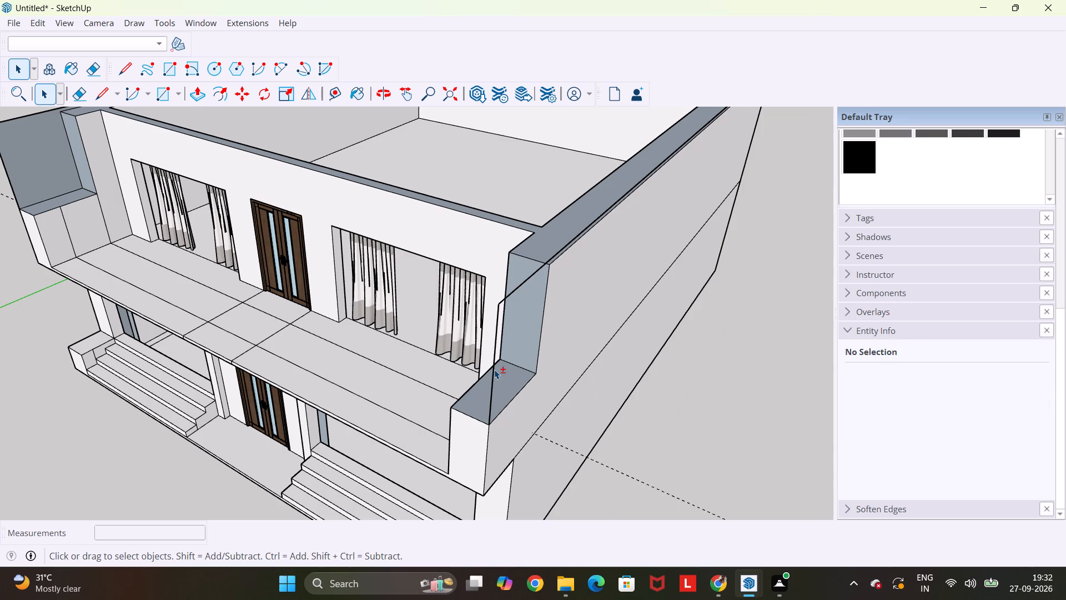
pyautogui.keyDown('shift'); pyautogui.click(507, 296); pyautogui.keyUp('shift')
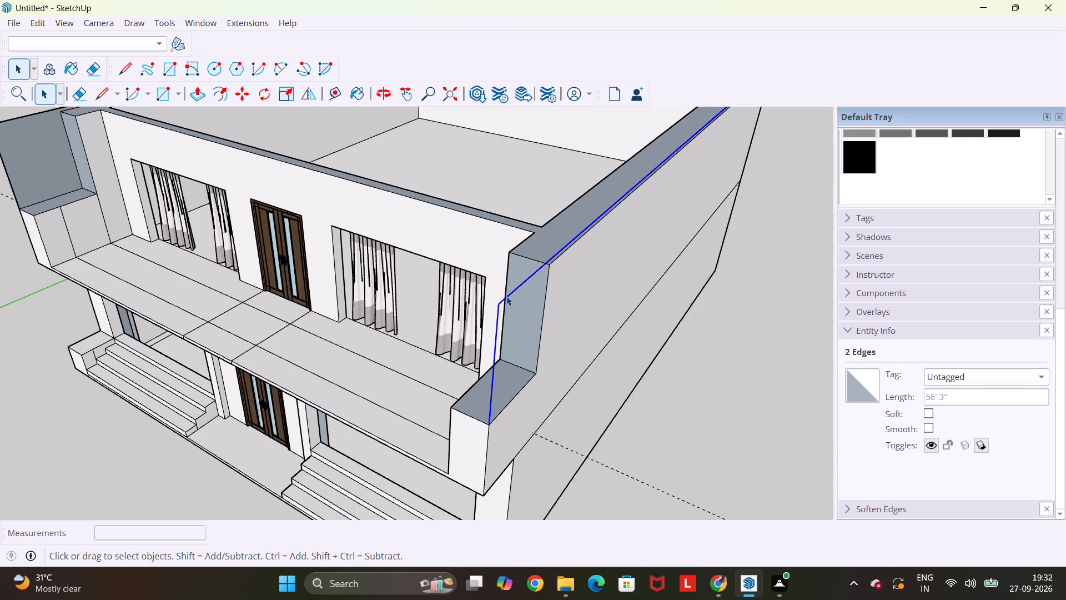
pyautogui.press('Delete')
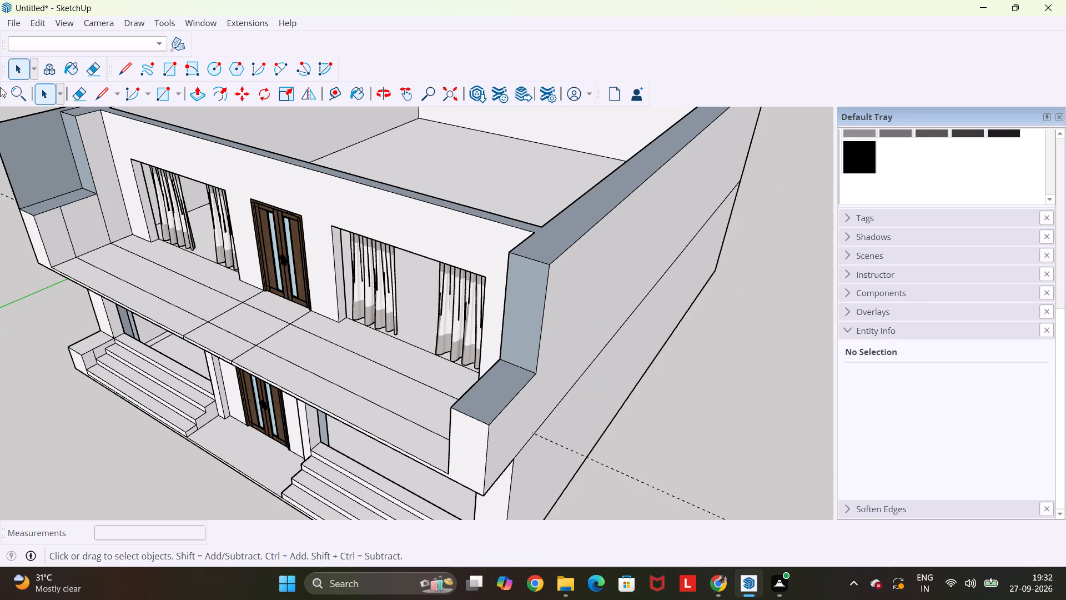
# Delete the leftover outer face above the lowered left side wall, along with its top and front edges.
pyautogui.moveTo(42, 141); pyautogui.dragTo(331, 157, button='middle')
pyautogui.scroll(-7, 331, 157)
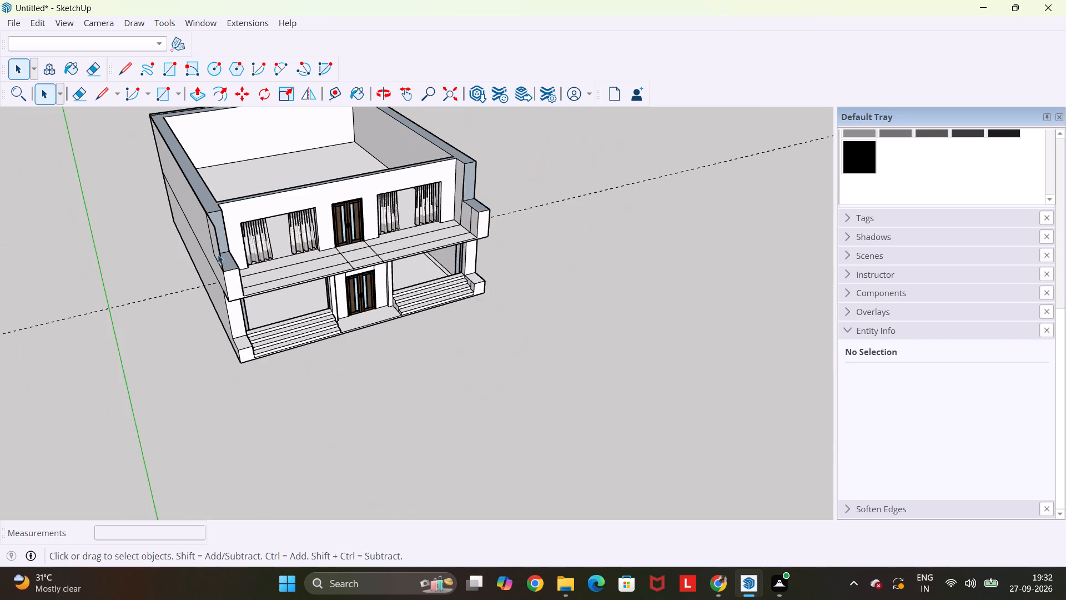
pyautogui.moveTo(207, 252); pyautogui.dragTo(444, 239, button='middle')
pyautogui.scroll(3, 444, 240)
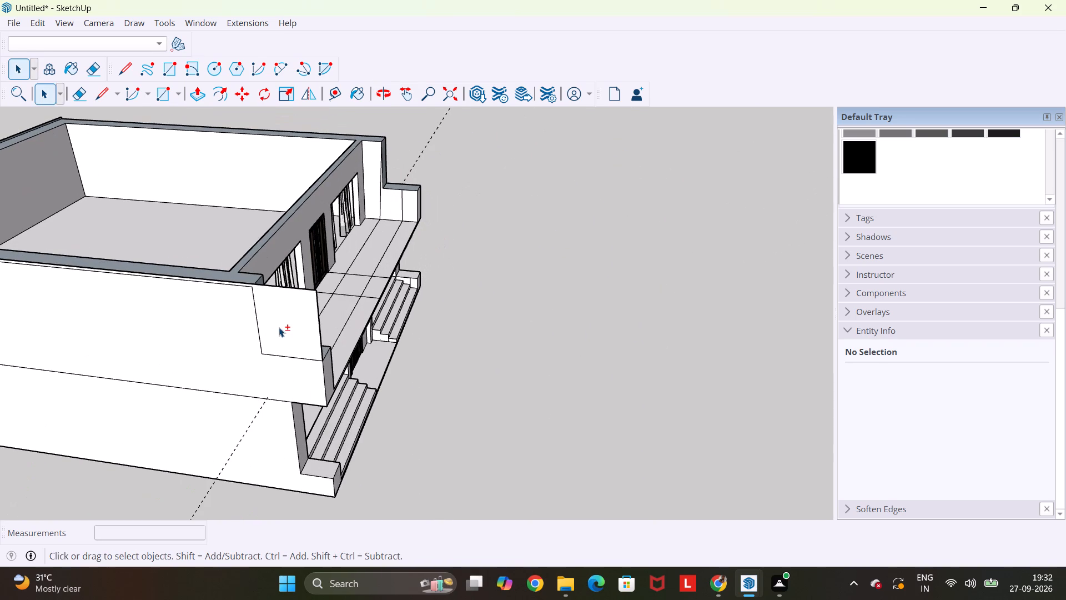
pyautogui.keyDown('shift'); pyautogui.click(284, 325); pyautogui.keyUp('shift')
pyautogui.keyDown('shift'); pyautogui.scroll(4, 280, 287); pyautogui.keyUp('shift')
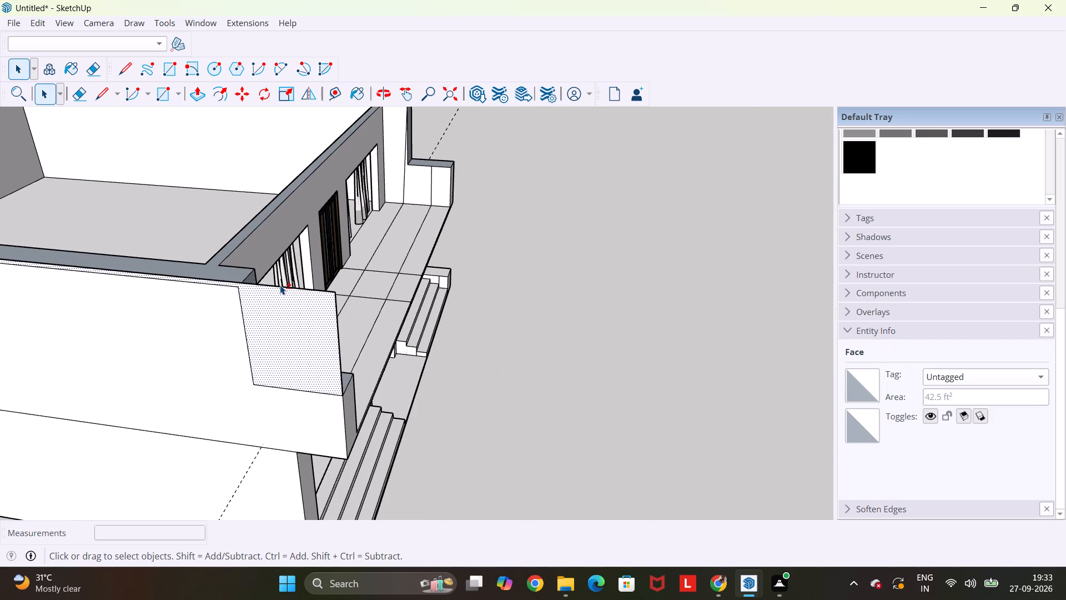
pyautogui.keyDown('shift'); pyautogui.click(280, 285); pyautogui.keyUp('shift')
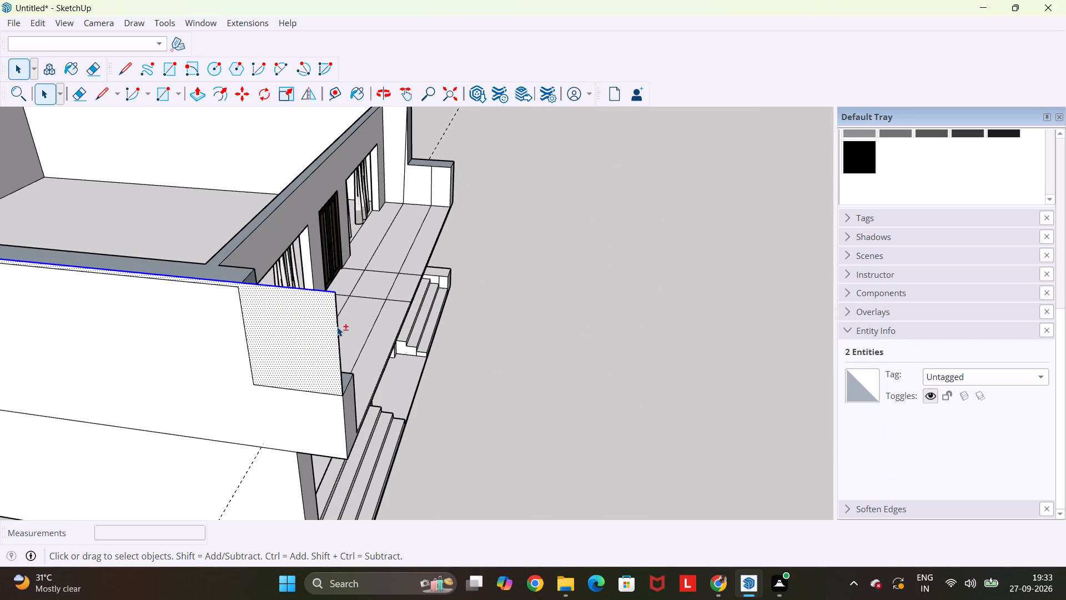
pyautogui.keyDown('shift'); pyautogui.click(337, 327); pyautogui.keyUp('shift')
pyautogui.press('Delete')
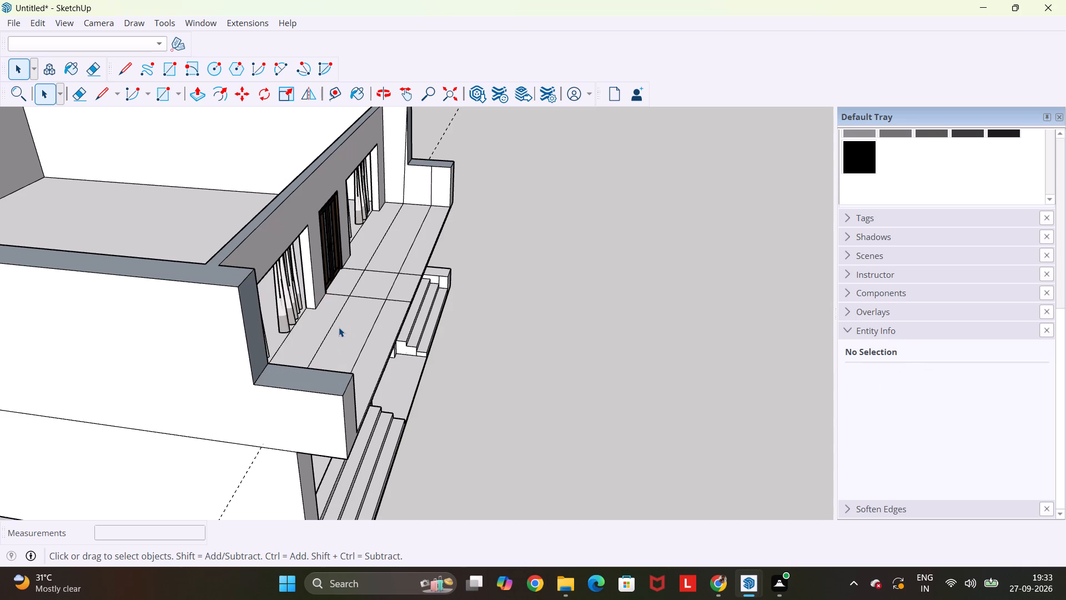
# Draw a 5' by 2' rectangle over the lowered top of the left side wall, and trace it once more from the opposite corner.
pyautogui.moveTo(327, 349); pyautogui.dragTo(0, 388, button='middle')
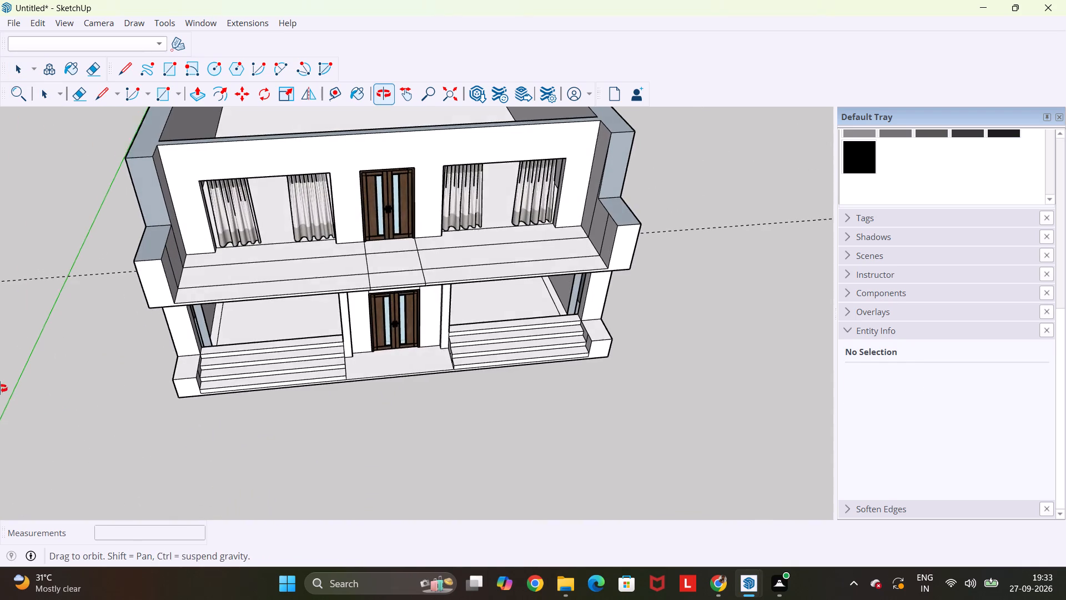
pyautogui.moveTo(0, 388); pyautogui.dragTo(0, 388, button='middle')
pyautogui.scroll(1, 0, 388)
pyautogui.press('r')
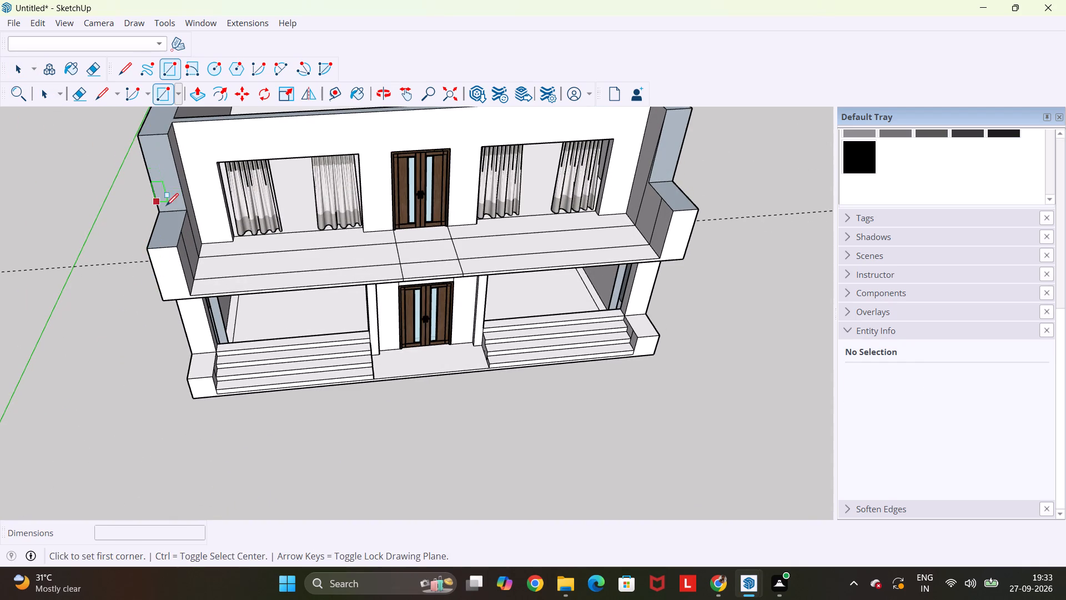
pyautogui.click(160, 212)
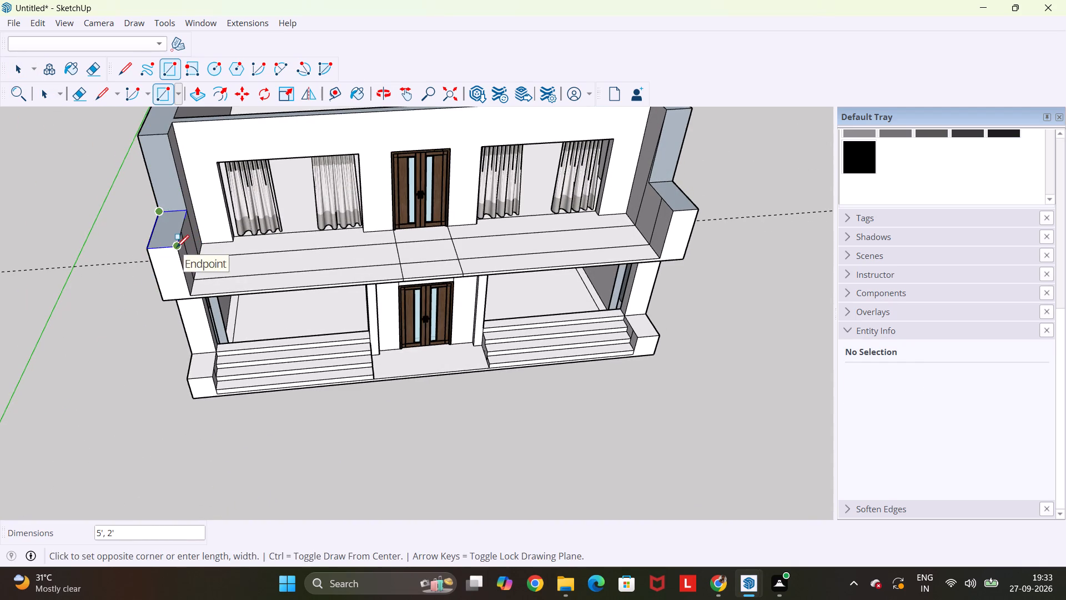
pyautogui.click(177, 247)
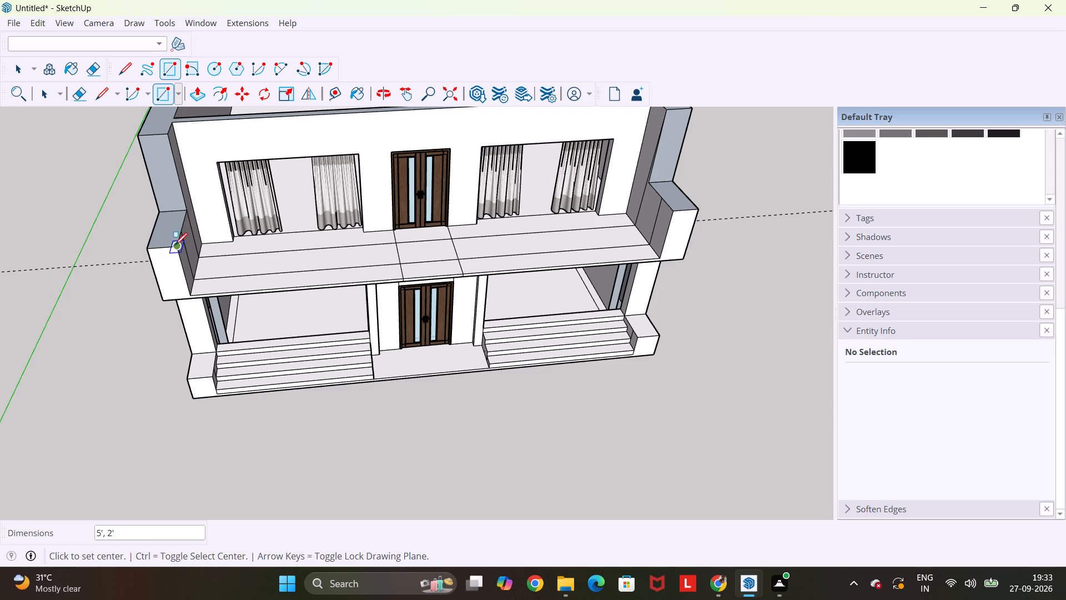
pyautogui.click(176, 247)
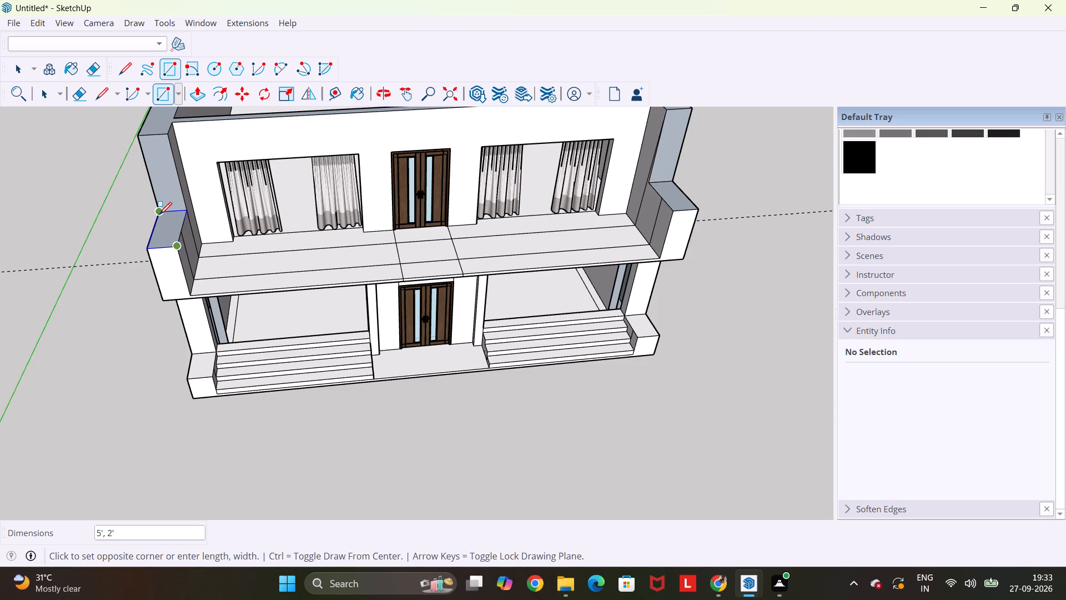
pyautogui.click(159, 214)
pyautogui.press('space')
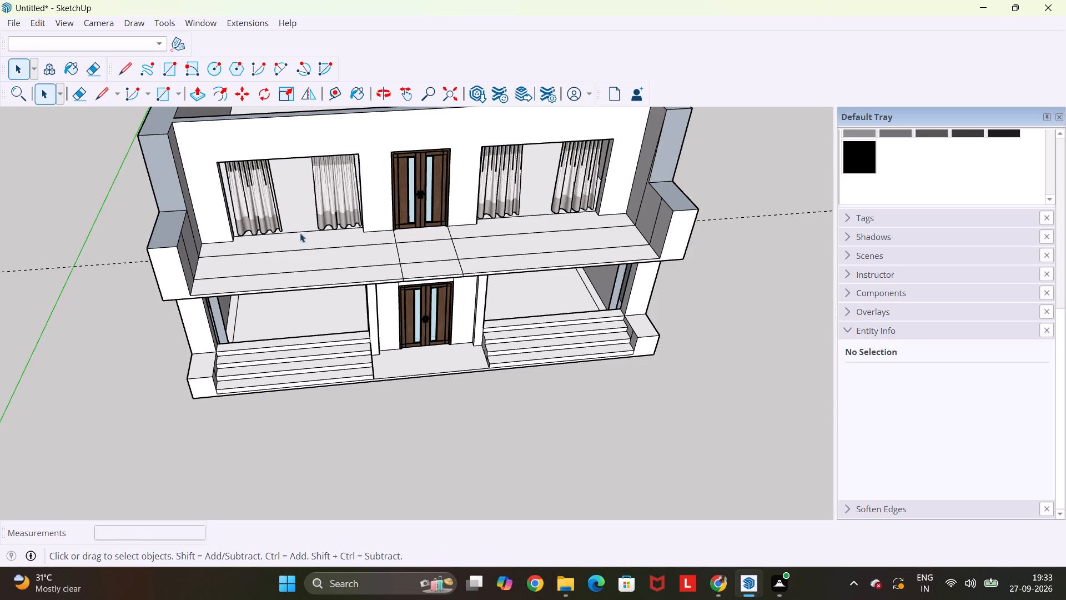
# Pull the thin strip along the rear wall's top forward 45' to the upper floor's front wall, forming the roof slab.
pyautogui.moveTo(327, 232); pyautogui.dragTo(212, 188, button='middle')
pyautogui.scroll(-8, 212, 189)
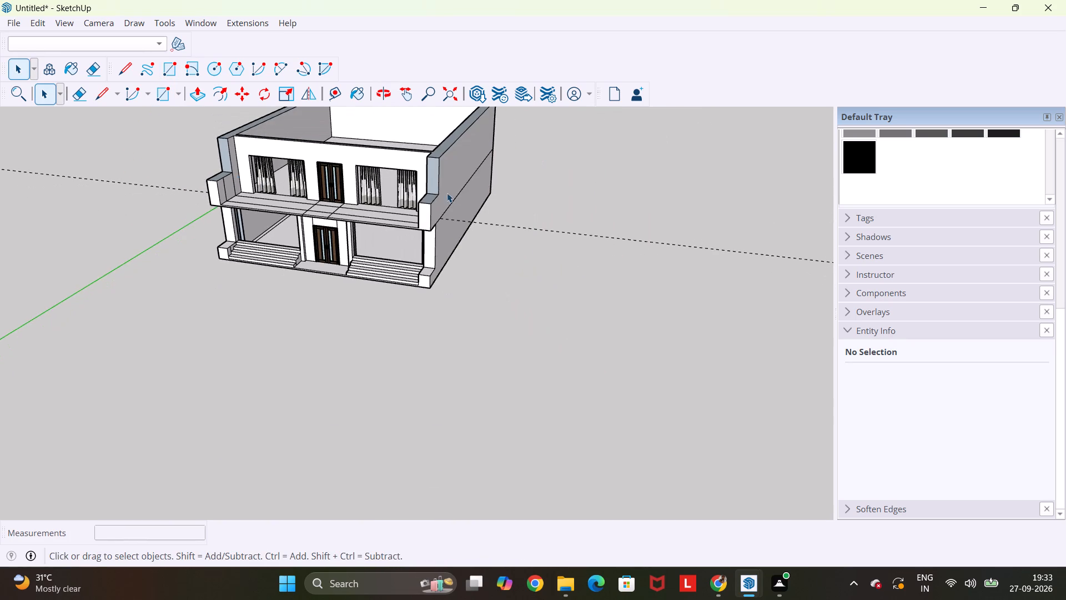
pyautogui.moveTo(457, 191); pyautogui.dragTo(219, 160, button='middle')
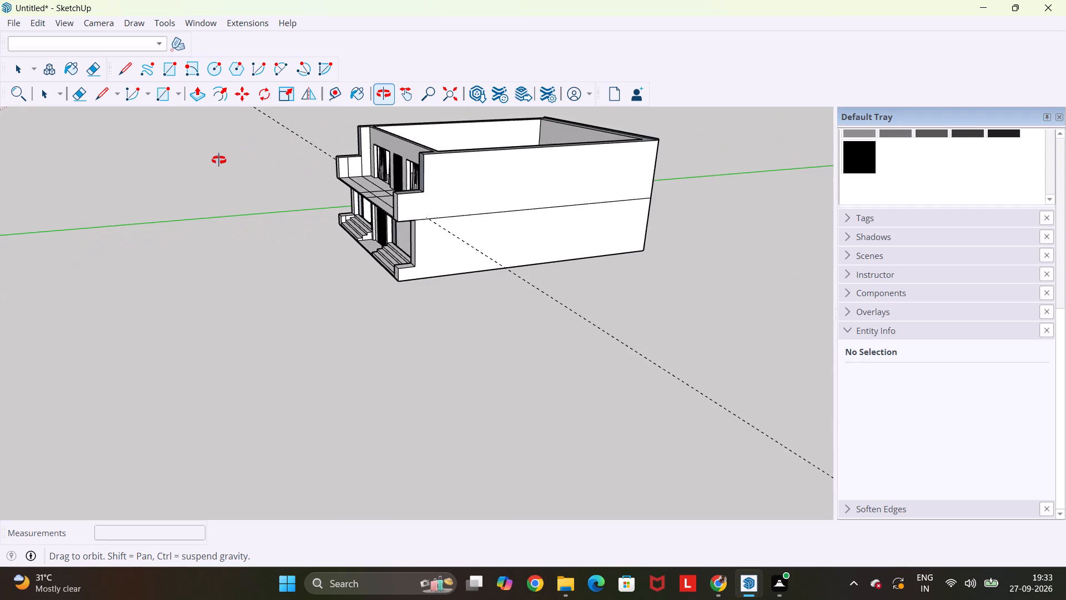
pyautogui.moveTo(219, 160); pyautogui.dragTo(889, 159, button='middle')
pyautogui.scroll(2, 52, 138)
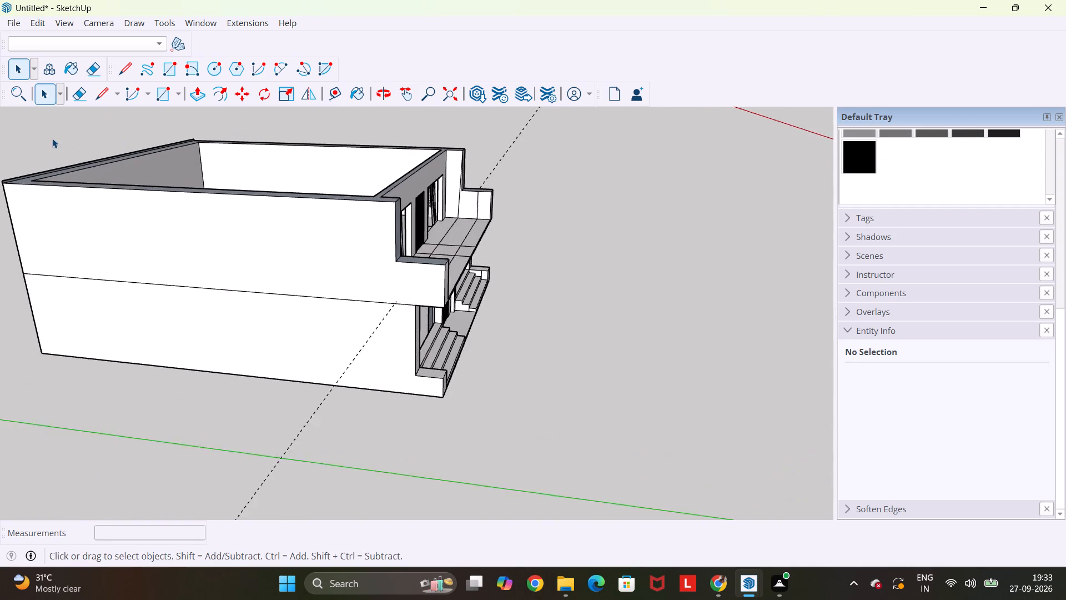
pyautogui.scroll(6, 52, 138)
pyautogui.press('p')
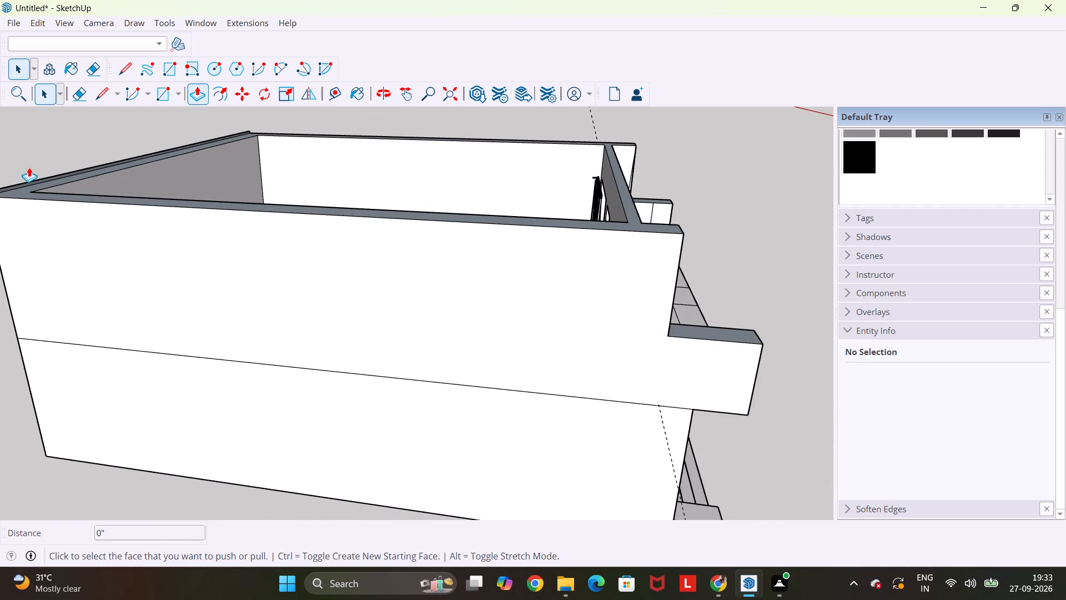
pyautogui.scroll(9, 6, 192)
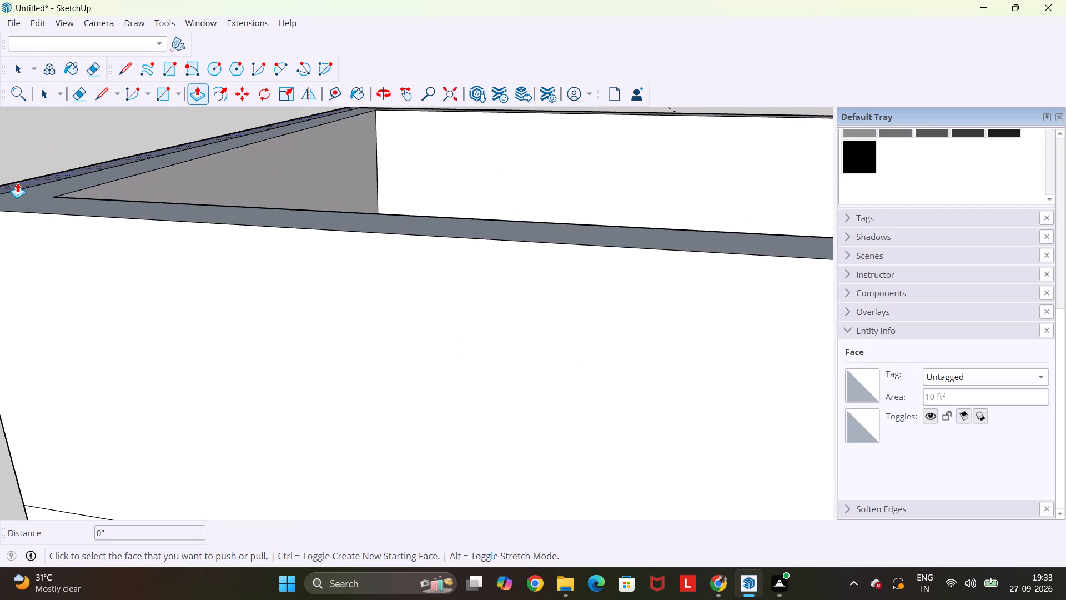
pyautogui.click(17, 183)
pyautogui.scroll(-6, 94, 184)
pyautogui.scroll(-5, 200, 196)
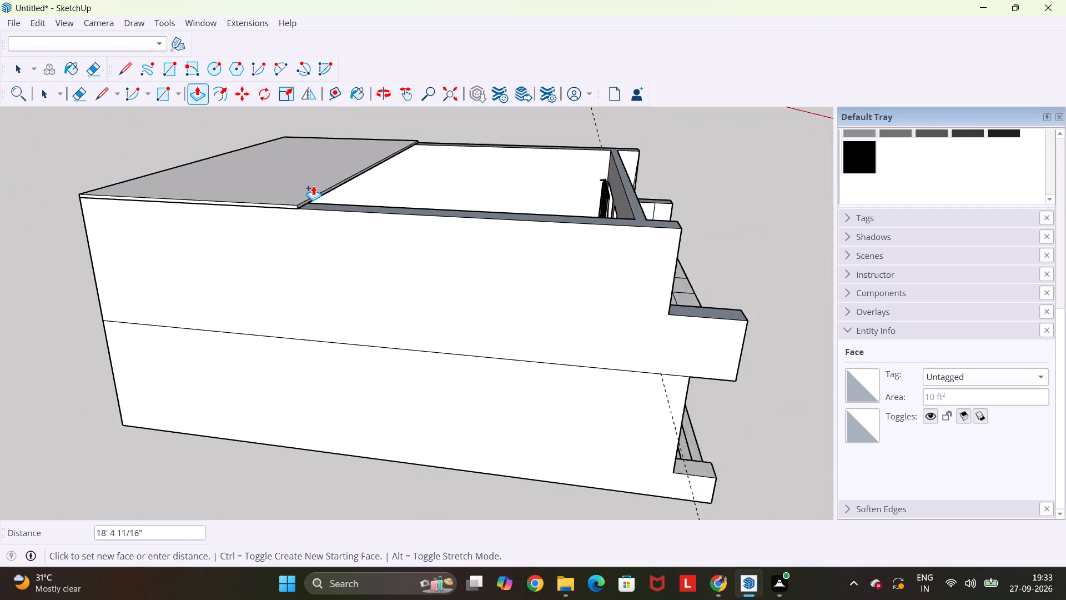
pyautogui.scroll(-5, 313, 186)
pyautogui.moveTo(534, 189); pyautogui.dragTo(473, 176, button='middle')
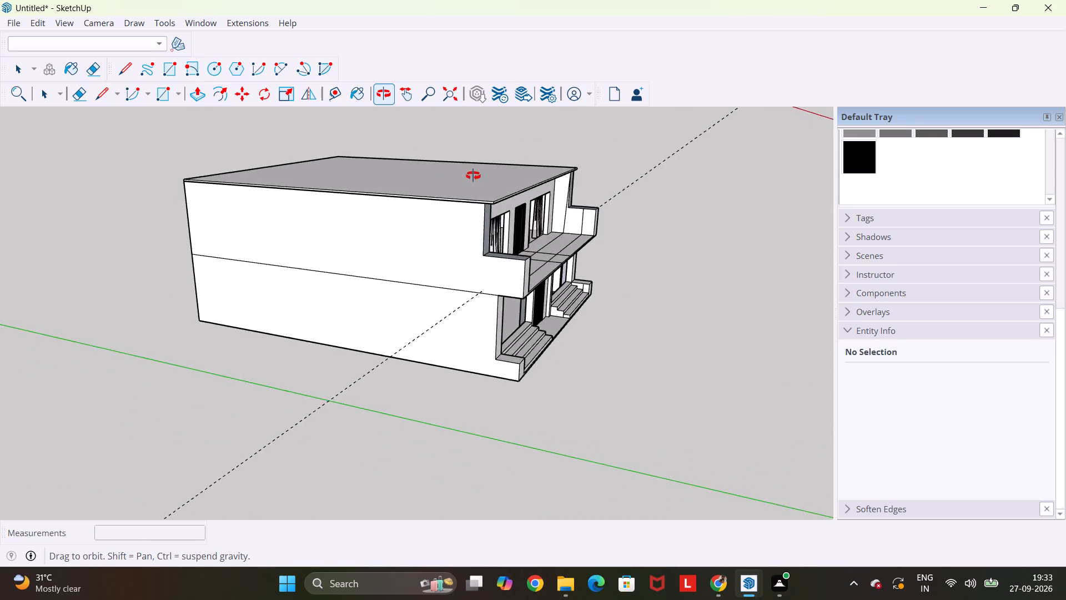
pyautogui.moveTo(473, 176); pyautogui.dragTo(402, 176, button='middle')
pyautogui.scroll(9, 402, 176)
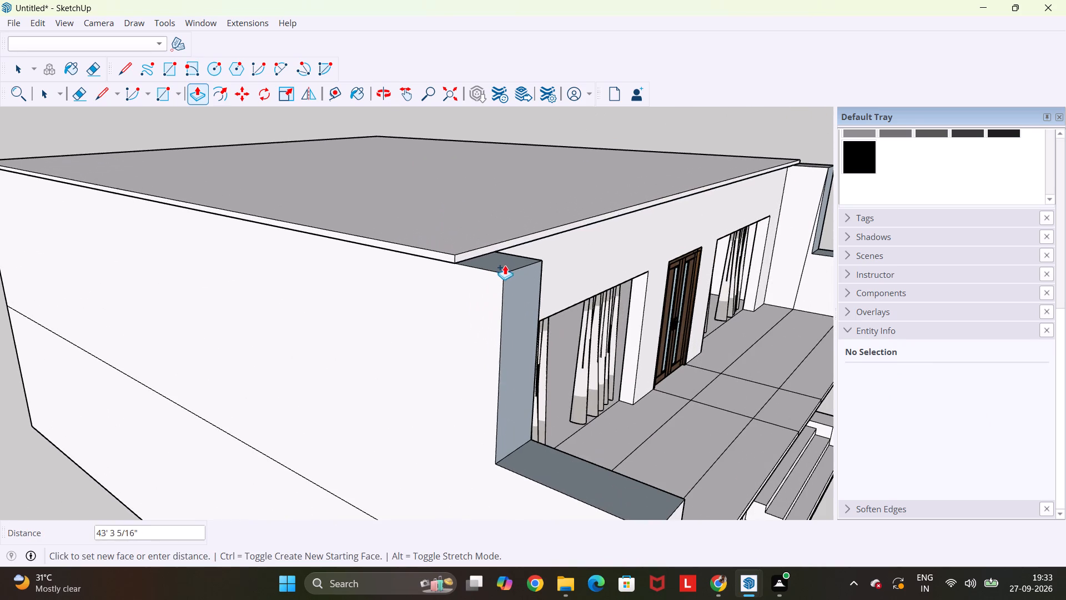
pyautogui.click(507, 275)
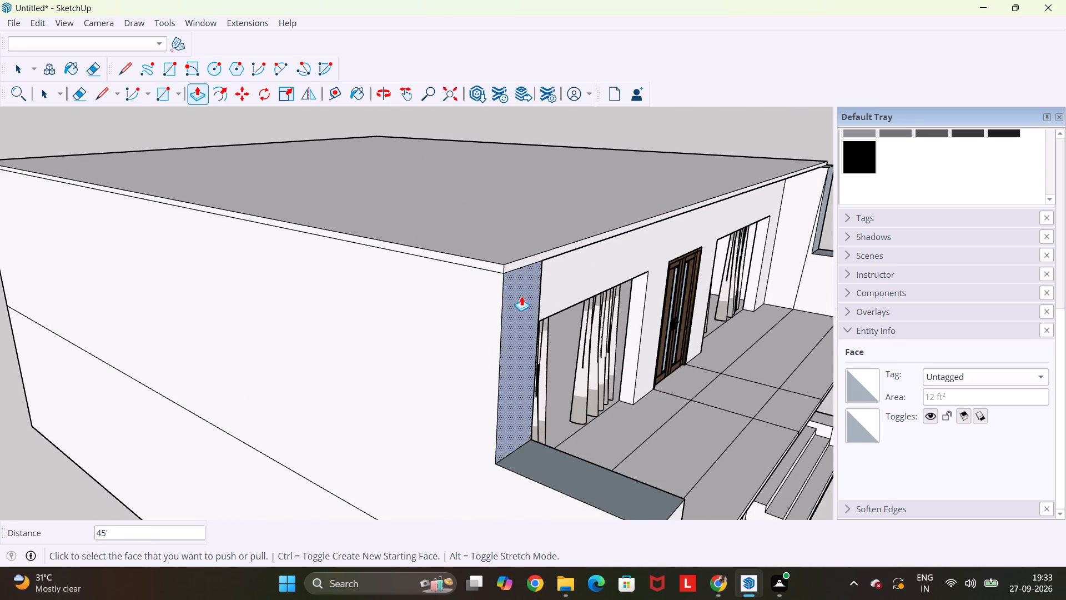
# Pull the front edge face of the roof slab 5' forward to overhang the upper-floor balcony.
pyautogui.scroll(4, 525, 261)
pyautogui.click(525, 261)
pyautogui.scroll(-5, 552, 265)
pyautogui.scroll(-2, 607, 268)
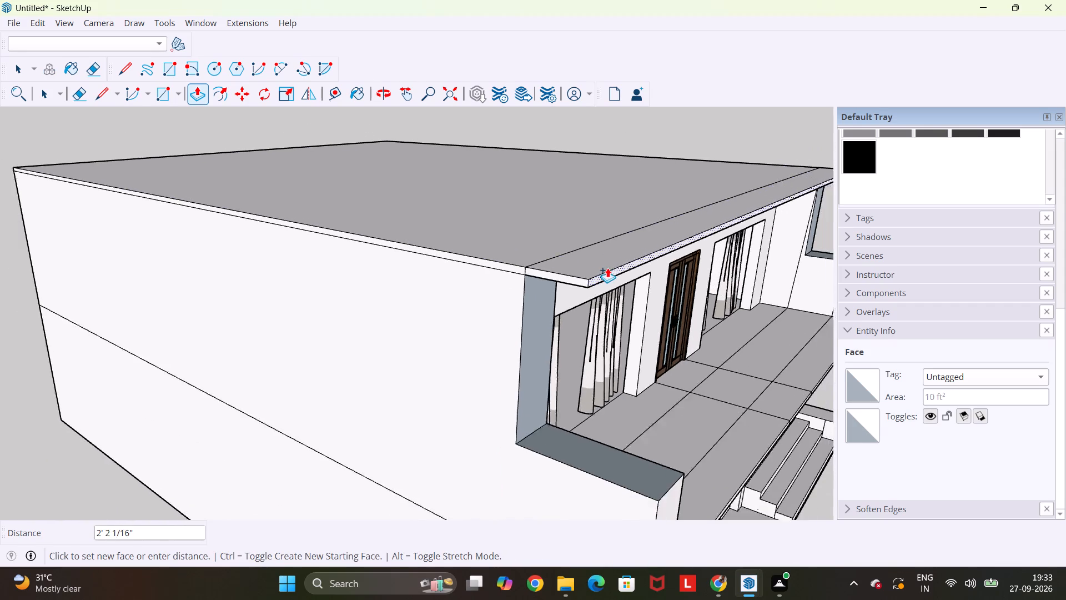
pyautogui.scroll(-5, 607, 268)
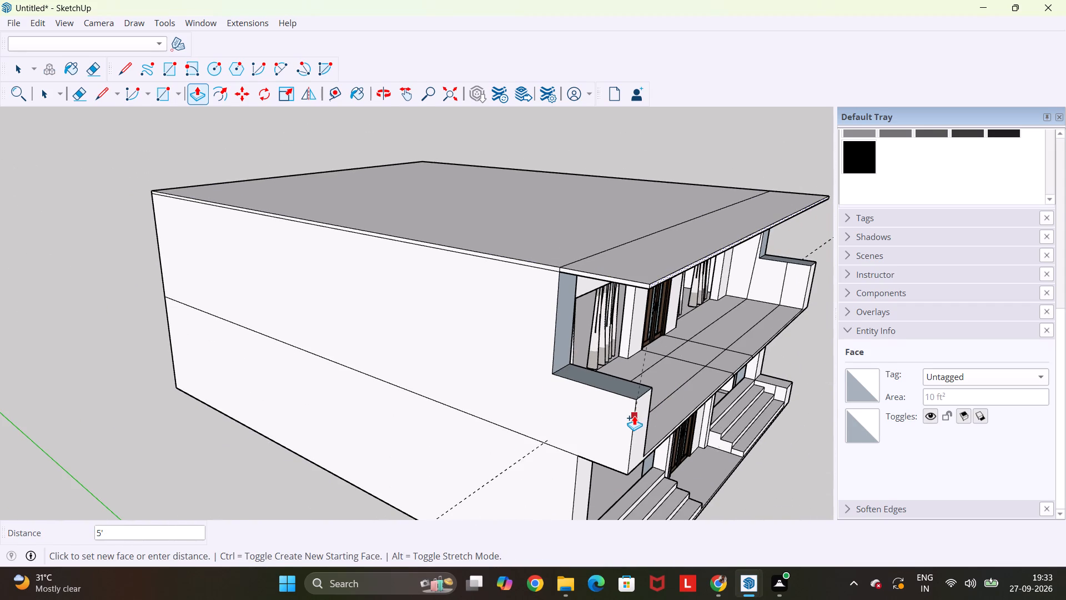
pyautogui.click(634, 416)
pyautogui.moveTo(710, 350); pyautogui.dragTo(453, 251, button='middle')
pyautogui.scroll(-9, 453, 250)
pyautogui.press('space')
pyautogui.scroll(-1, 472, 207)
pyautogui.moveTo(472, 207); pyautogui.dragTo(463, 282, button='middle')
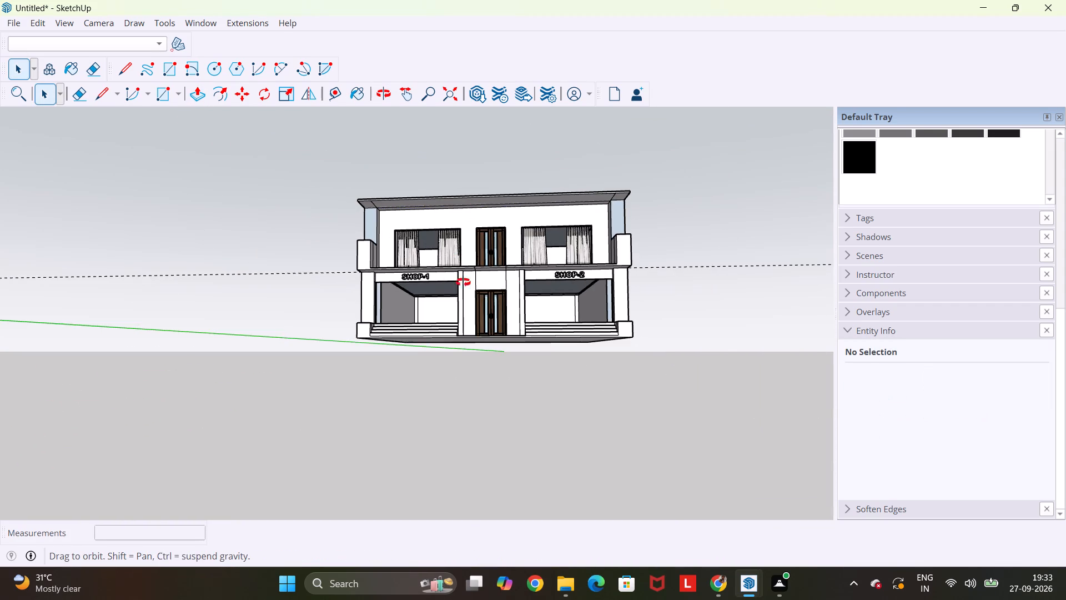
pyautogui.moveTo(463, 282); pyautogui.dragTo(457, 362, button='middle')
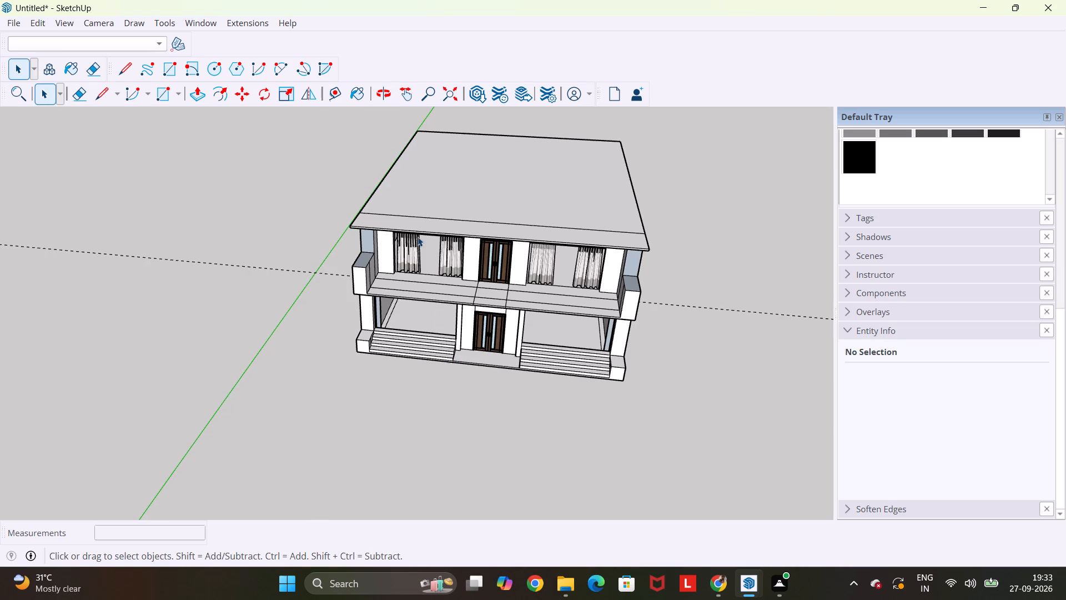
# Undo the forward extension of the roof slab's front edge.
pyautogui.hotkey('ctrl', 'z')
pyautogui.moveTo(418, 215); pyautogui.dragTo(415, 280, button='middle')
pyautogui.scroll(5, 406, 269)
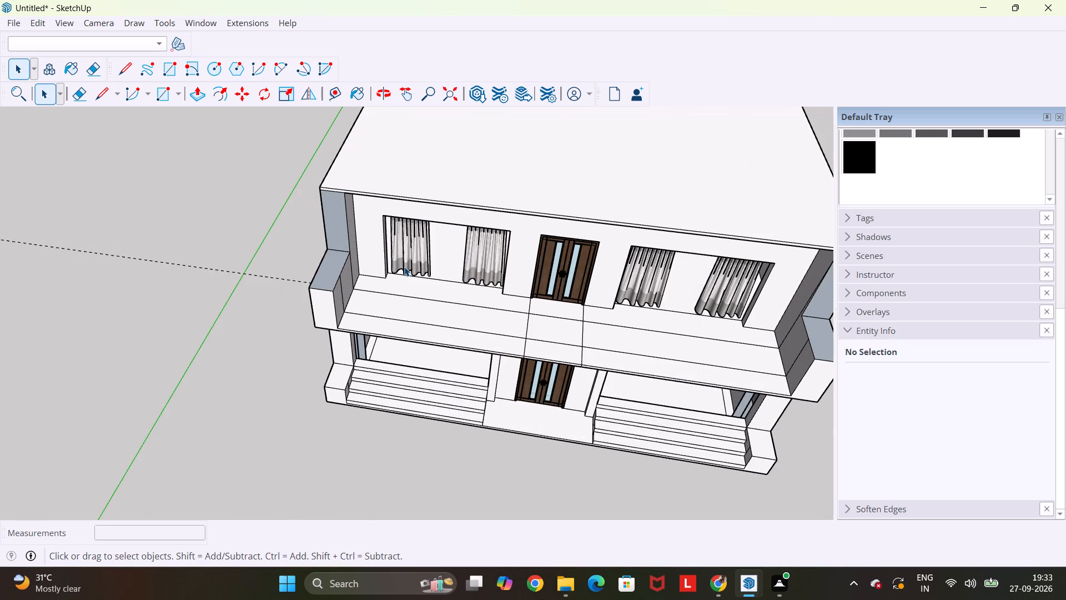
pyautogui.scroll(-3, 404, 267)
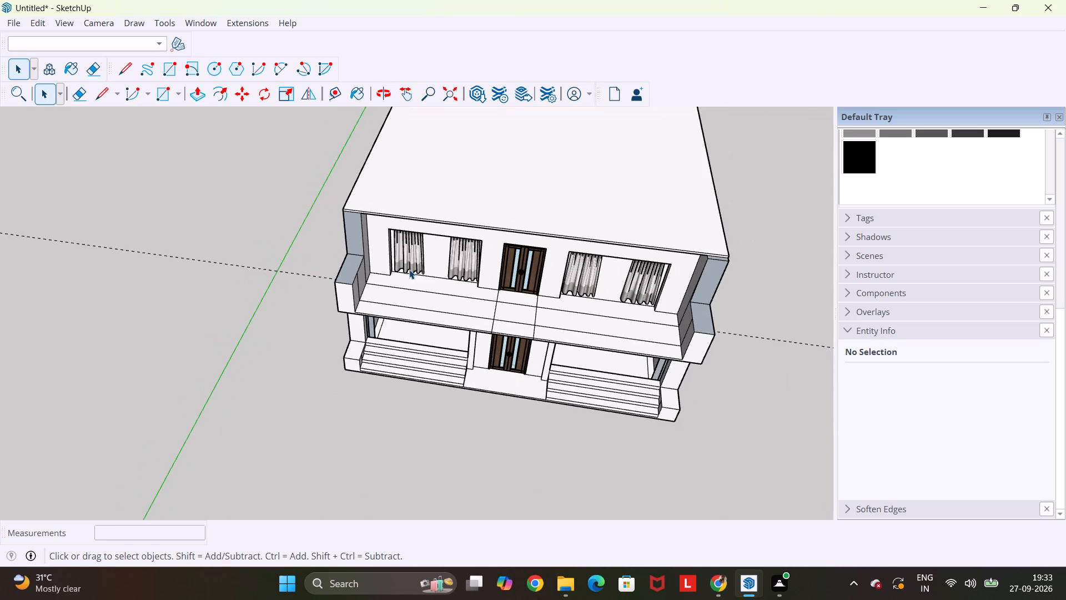
# Offset the outline of the roof's top face 2' inward.
pyautogui.moveTo(620, 166); pyautogui.dragTo(318, 207, button='middle')
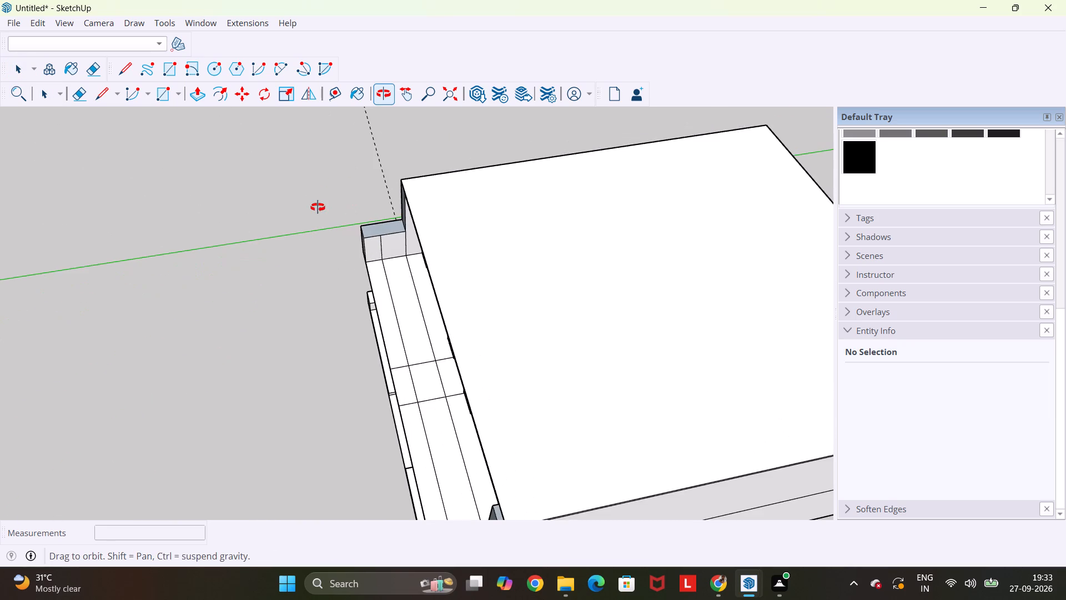
pyautogui.moveTo(318, 207); pyautogui.dragTo(315, 208, button='middle')
pyautogui.press('f')
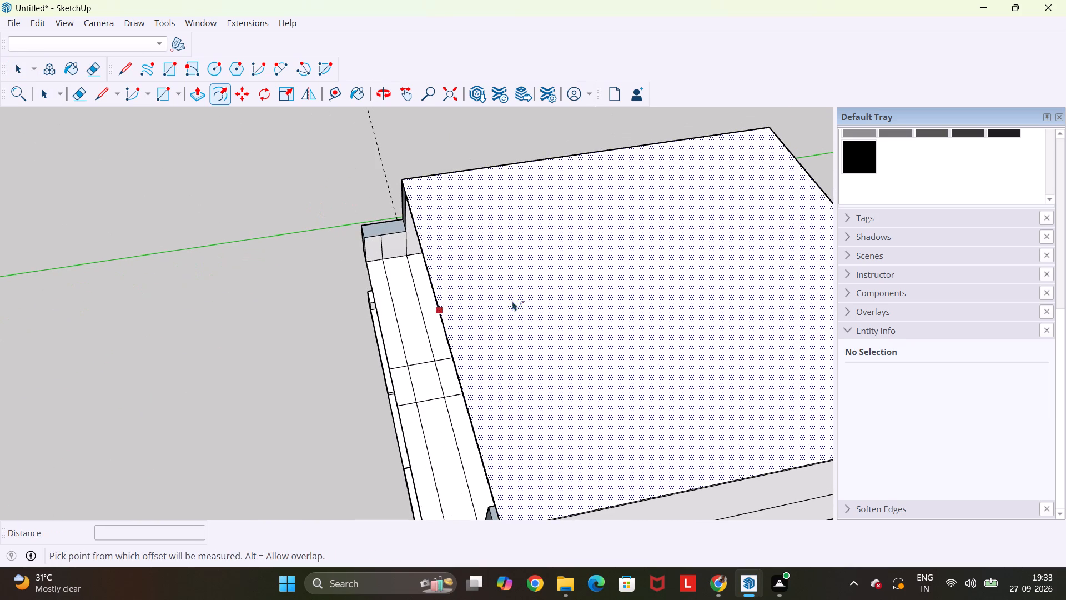
pyautogui.click(452, 292)
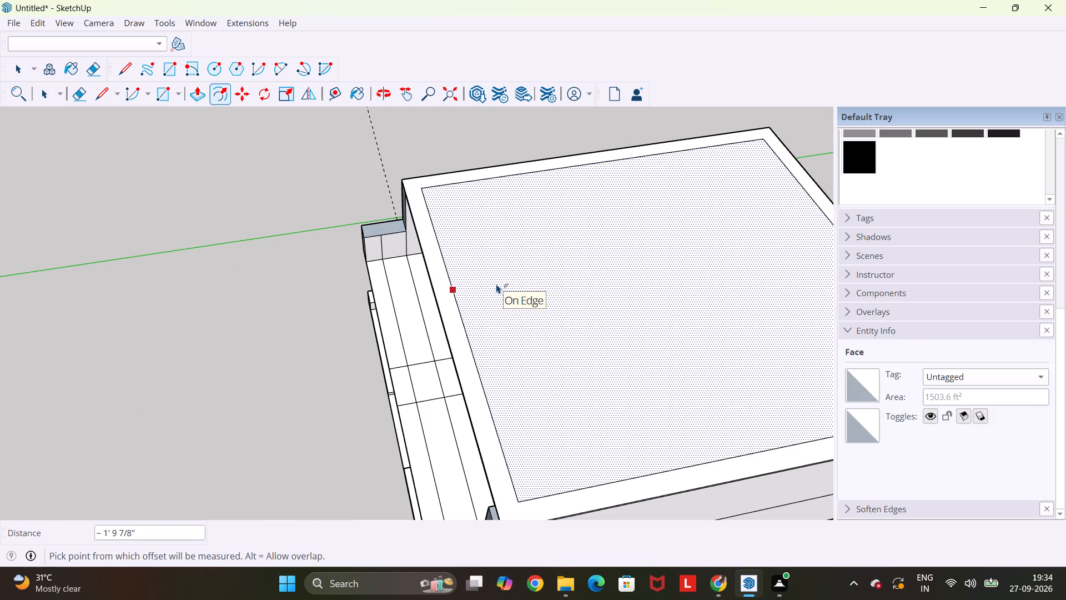
pyautogui.write("2'")
pyautogui.press('Return')
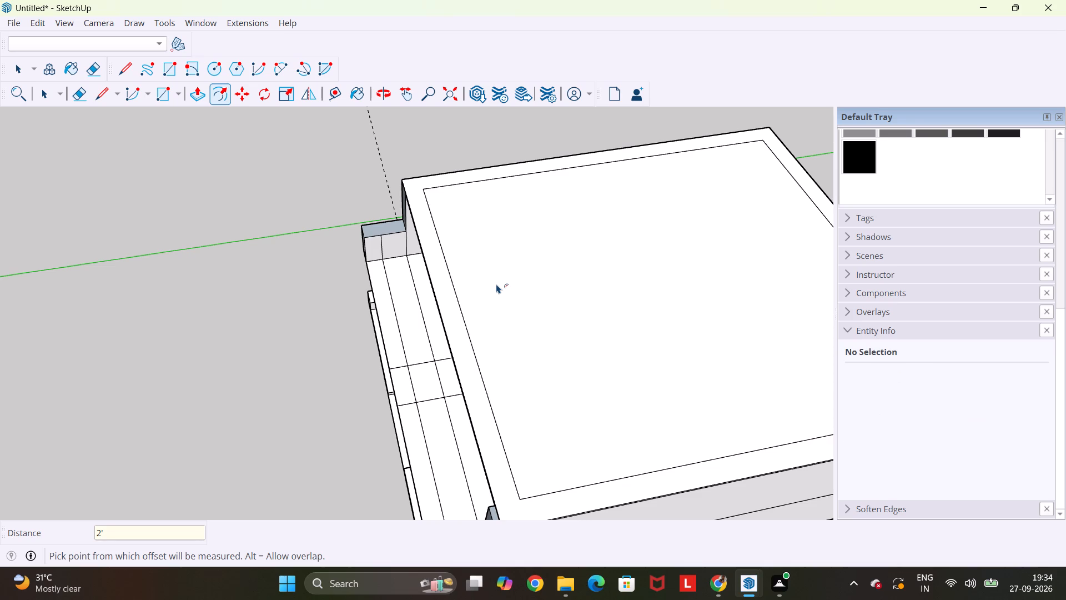
pyautogui.press('space')
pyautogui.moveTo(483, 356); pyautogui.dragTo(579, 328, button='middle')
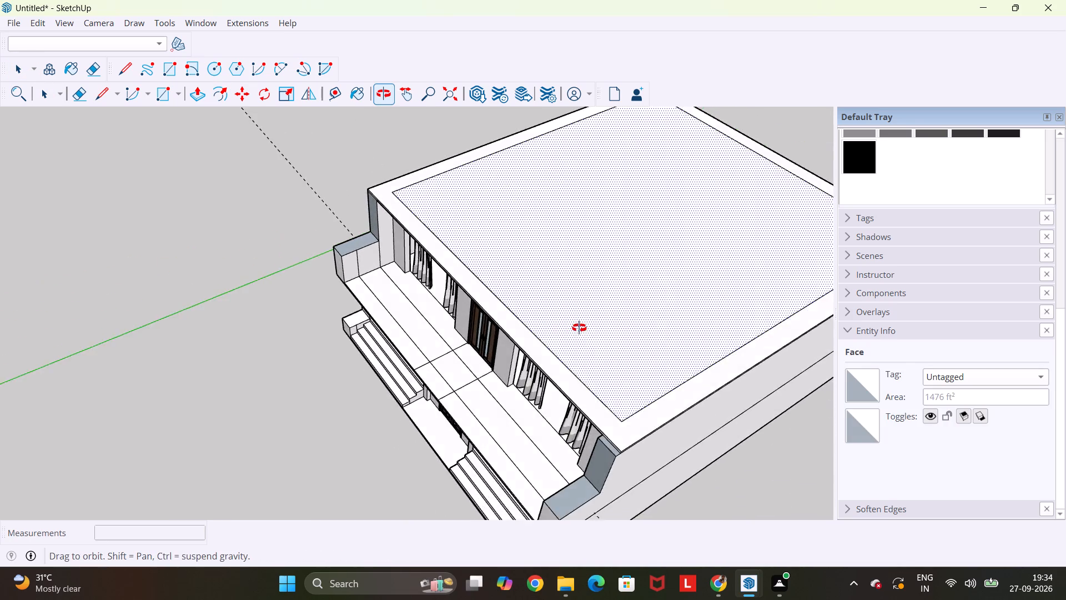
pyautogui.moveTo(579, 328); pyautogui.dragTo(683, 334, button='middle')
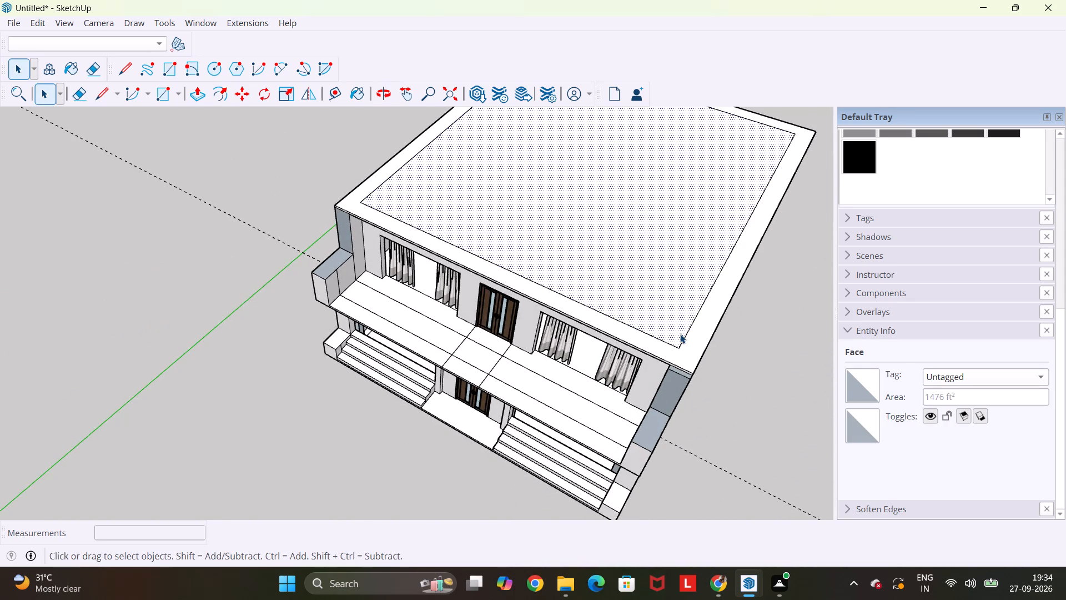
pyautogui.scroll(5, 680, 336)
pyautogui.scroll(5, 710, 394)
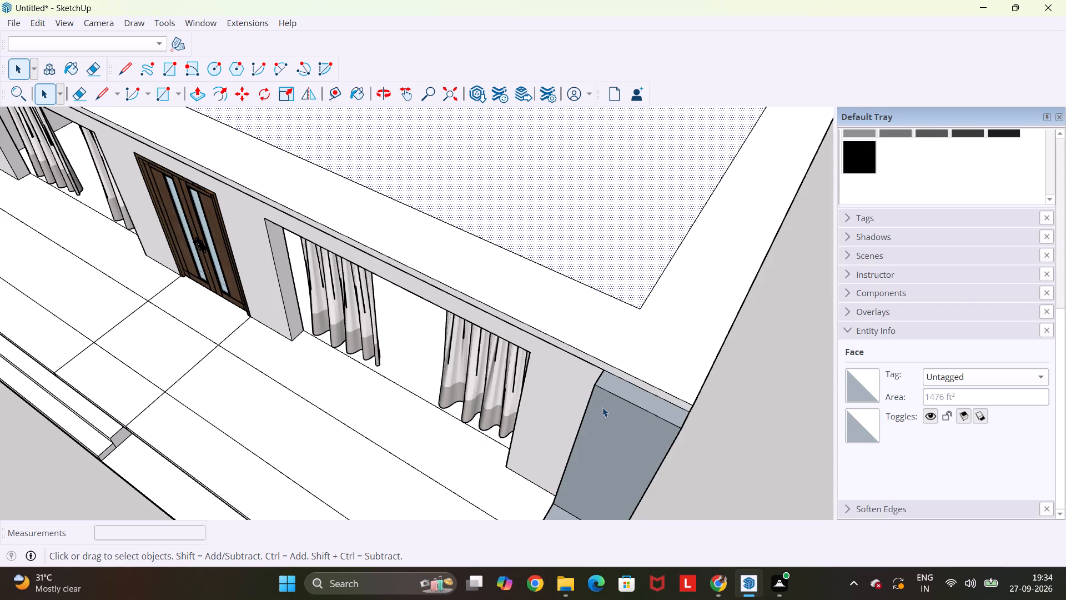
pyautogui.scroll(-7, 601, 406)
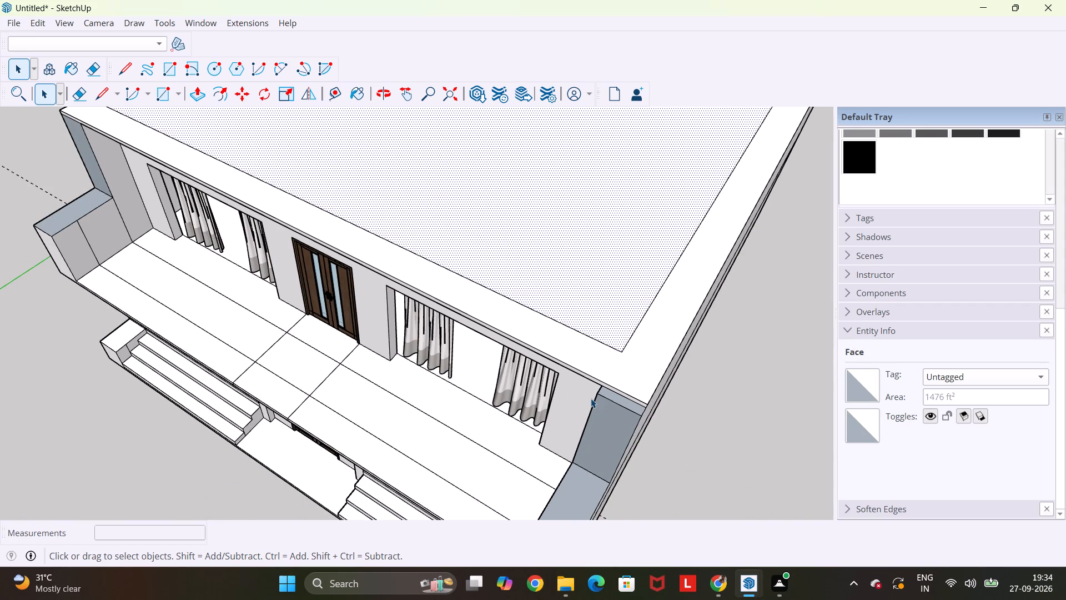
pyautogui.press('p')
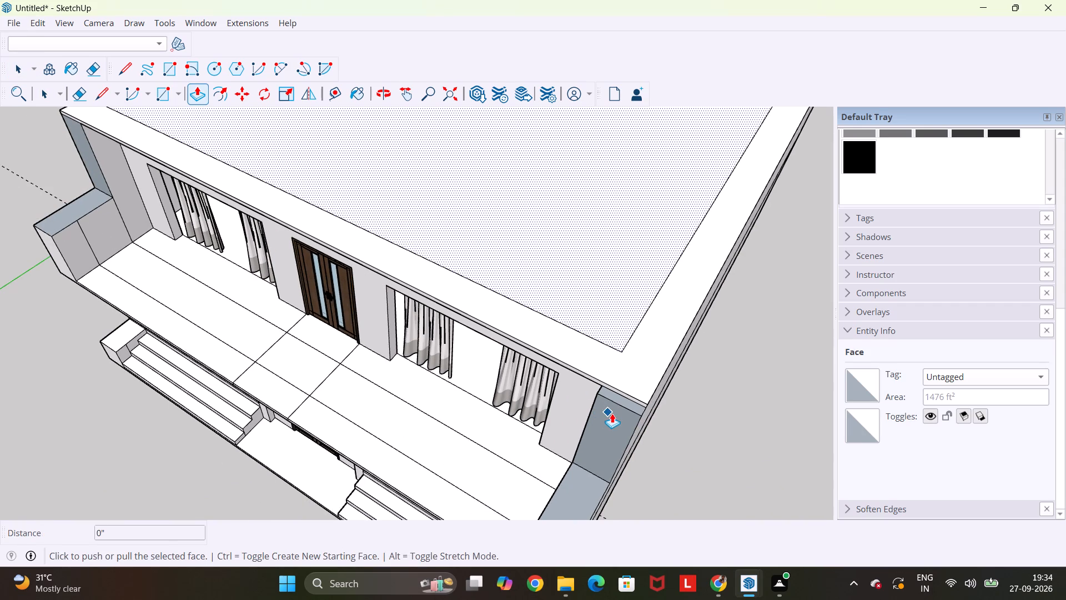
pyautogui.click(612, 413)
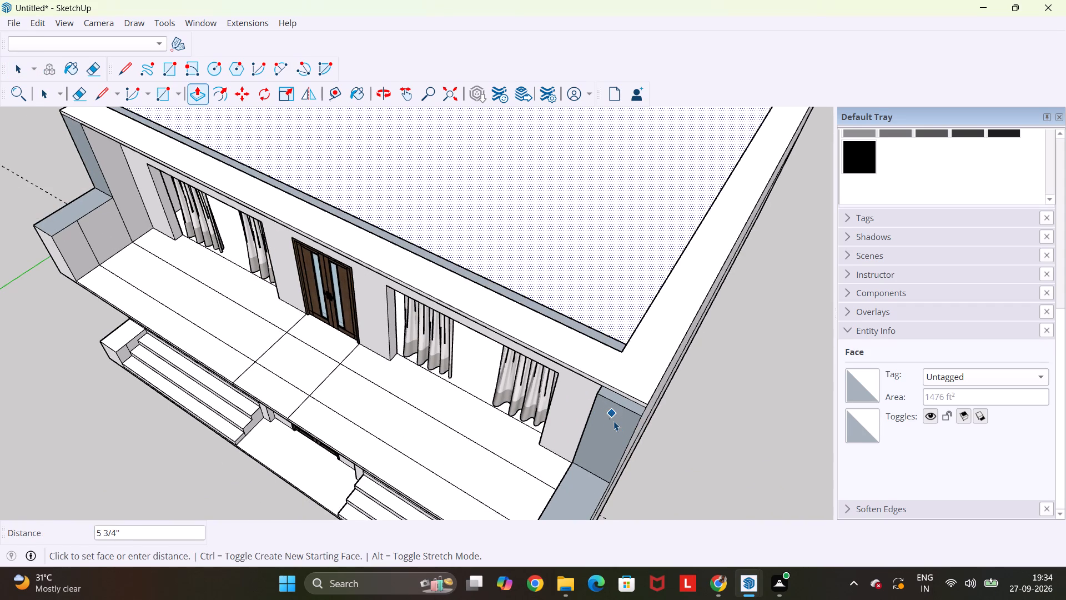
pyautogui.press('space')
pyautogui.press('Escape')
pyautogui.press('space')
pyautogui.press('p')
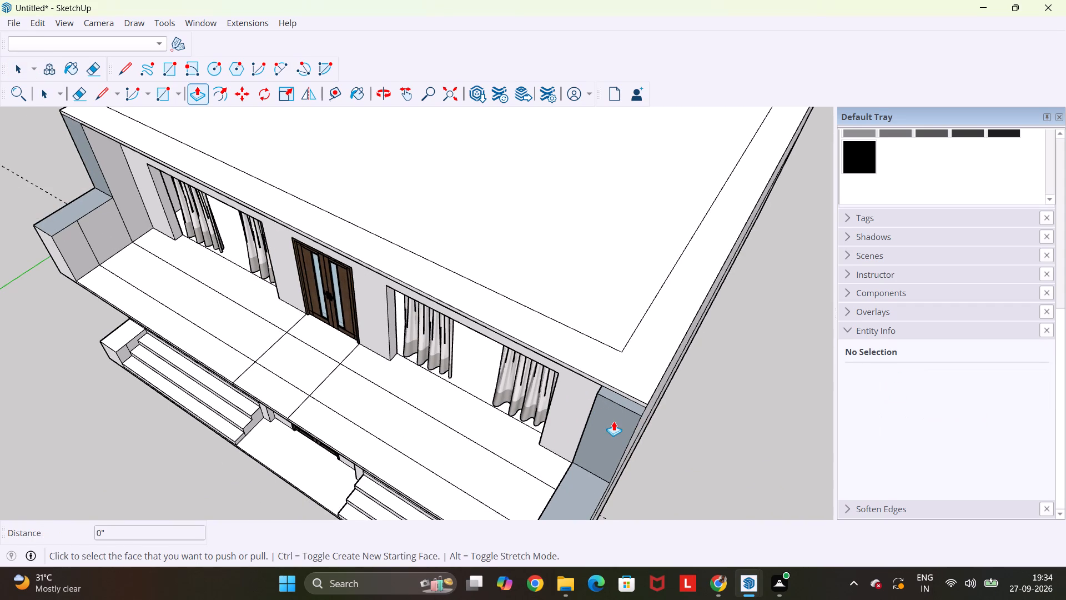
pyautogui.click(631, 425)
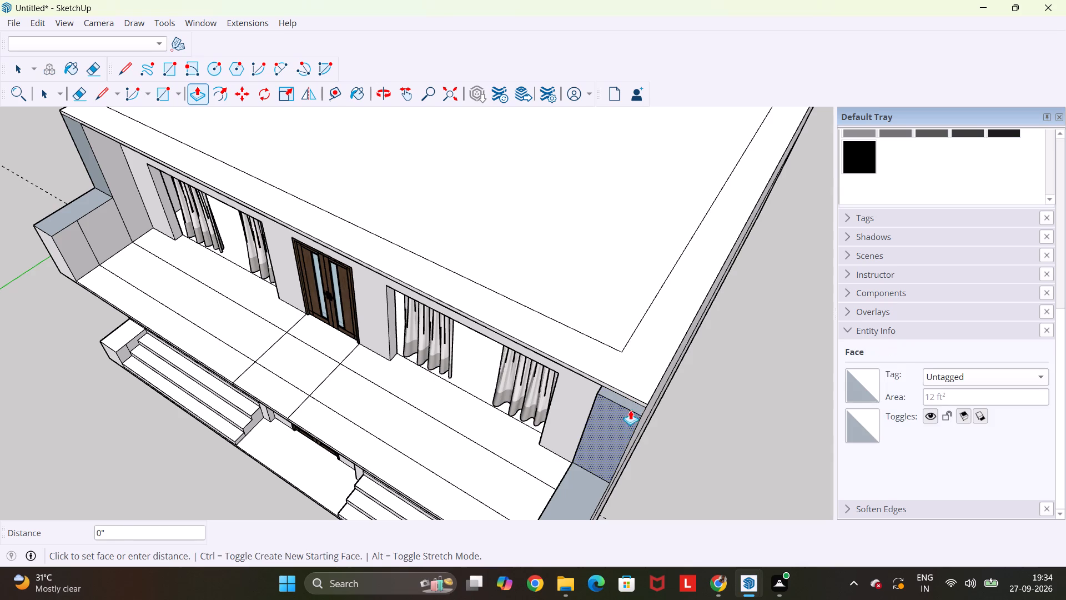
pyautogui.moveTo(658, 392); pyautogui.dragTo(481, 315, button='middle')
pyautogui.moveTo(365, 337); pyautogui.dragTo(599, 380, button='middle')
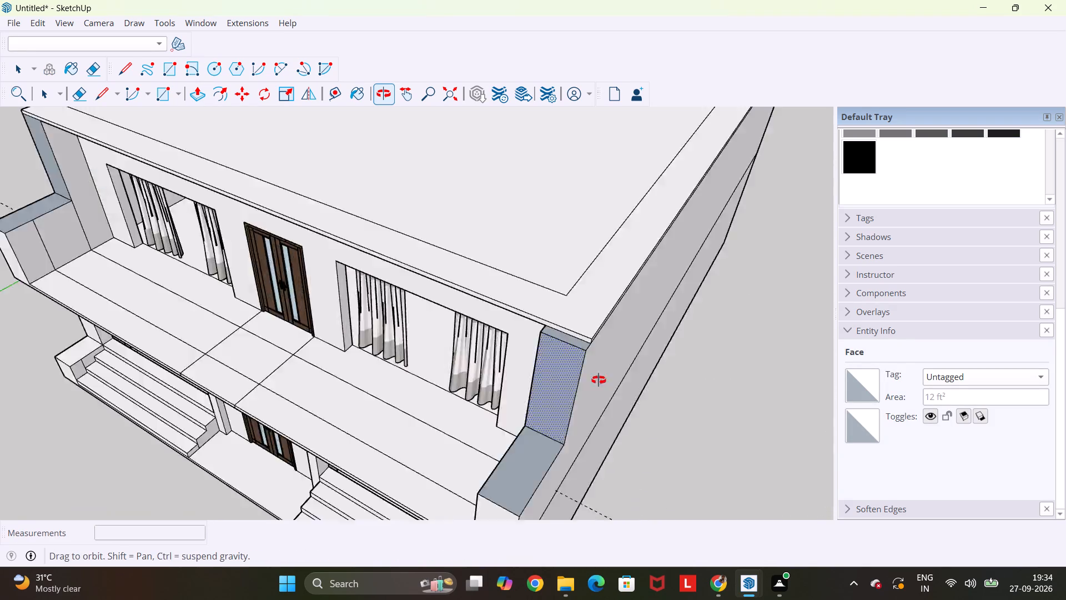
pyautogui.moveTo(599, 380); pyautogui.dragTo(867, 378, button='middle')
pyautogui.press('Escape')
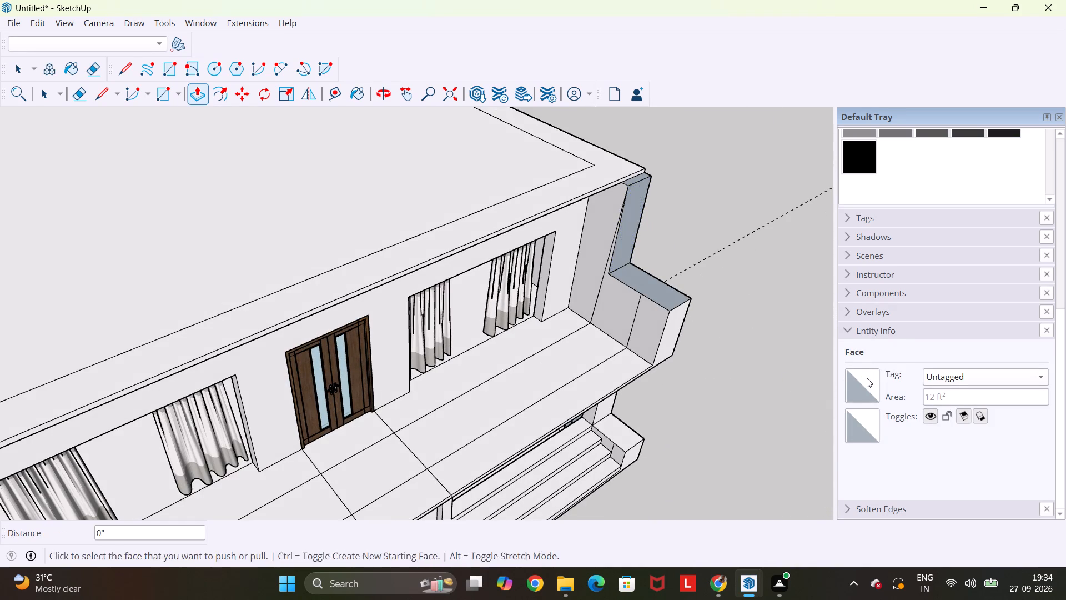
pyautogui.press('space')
# Delete the leftover vertical edge on the inner face of the upper floor's right side wall.
pyautogui.scroll(2, 611, 267)
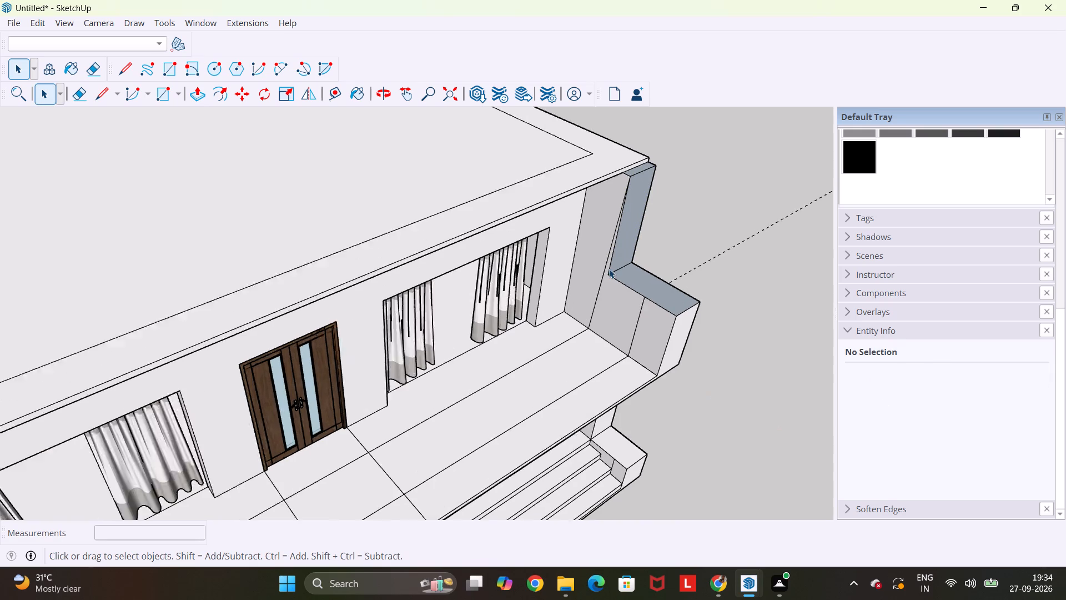
pyautogui.scroll(2, 609, 269)
pyautogui.click(603, 276)
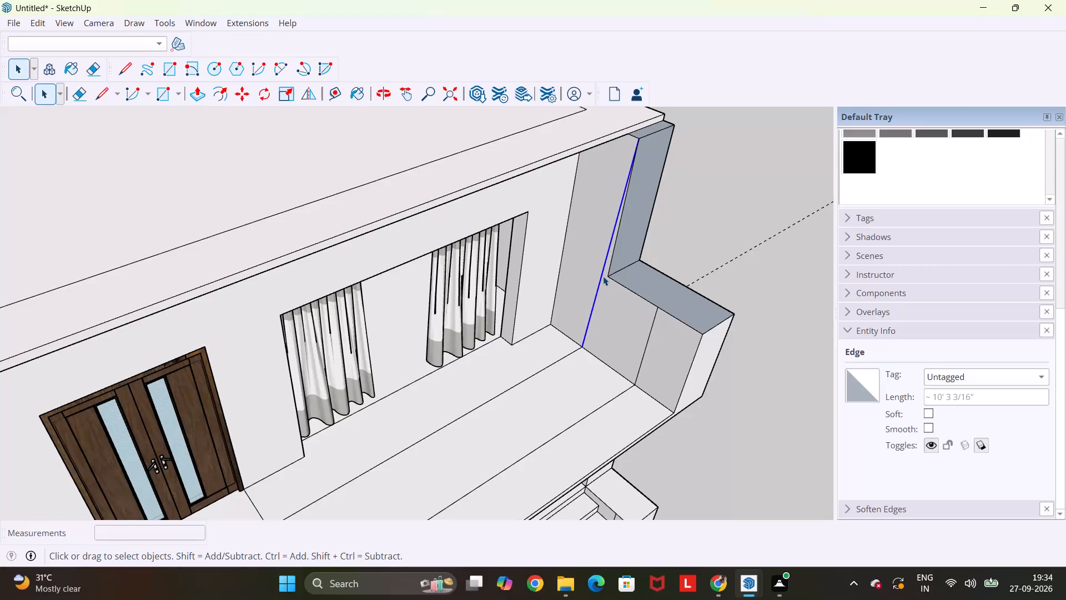
pyautogui.press('Delete')
# Push the front face of the right side wall's full-height part back 6", flush with the roof slab's front edge.
pyautogui.moveTo(675, 218); pyautogui.dragTo(595, 221, button='middle')
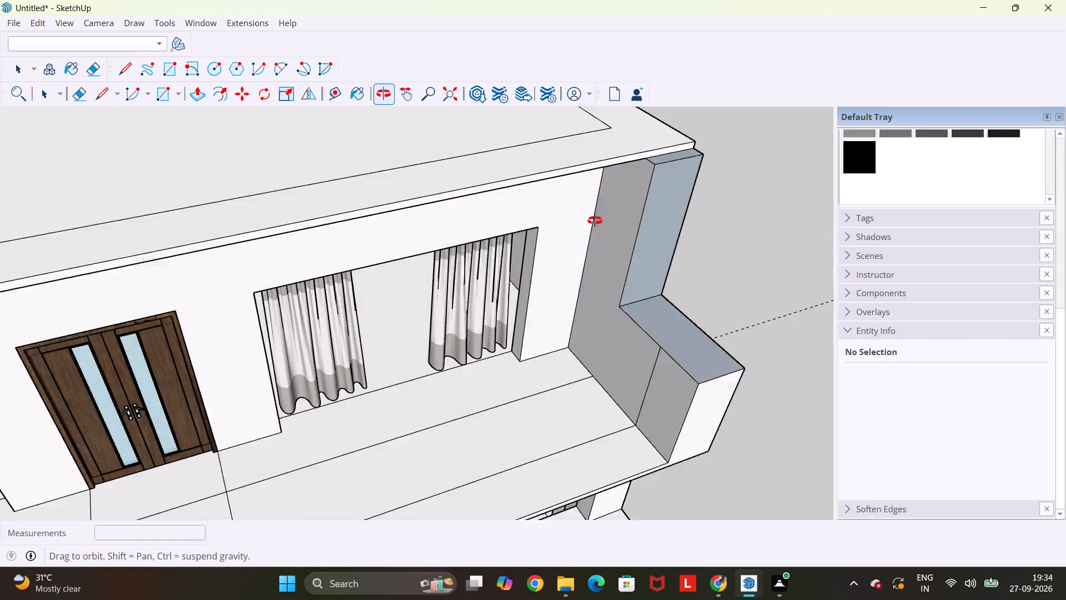
pyautogui.moveTo(595, 221); pyautogui.dragTo(268, 237, button='middle')
pyautogui.press('p')
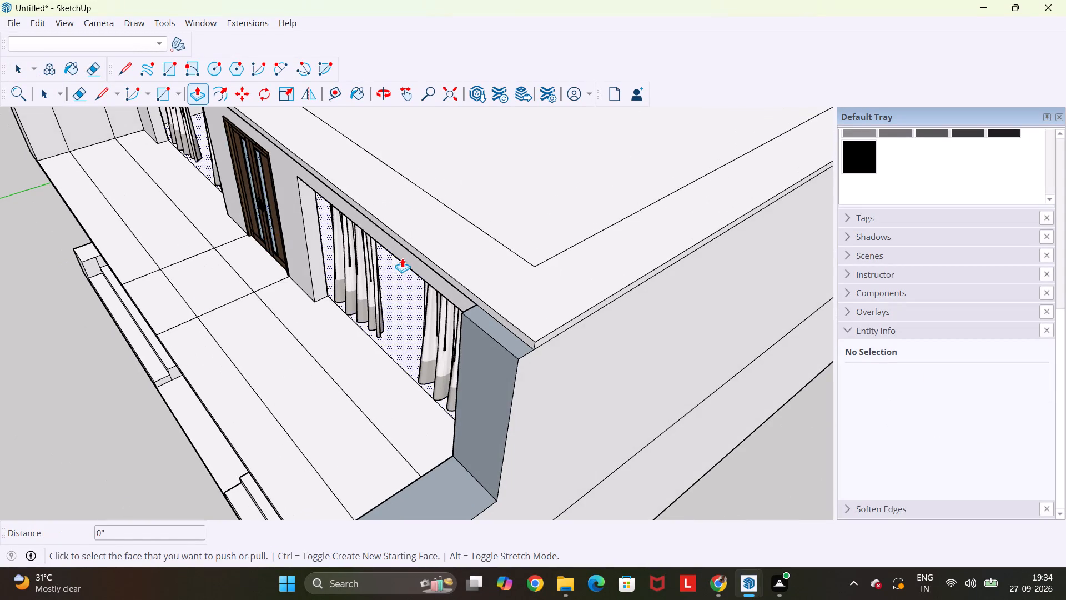
pyautogui.click(492, 377)
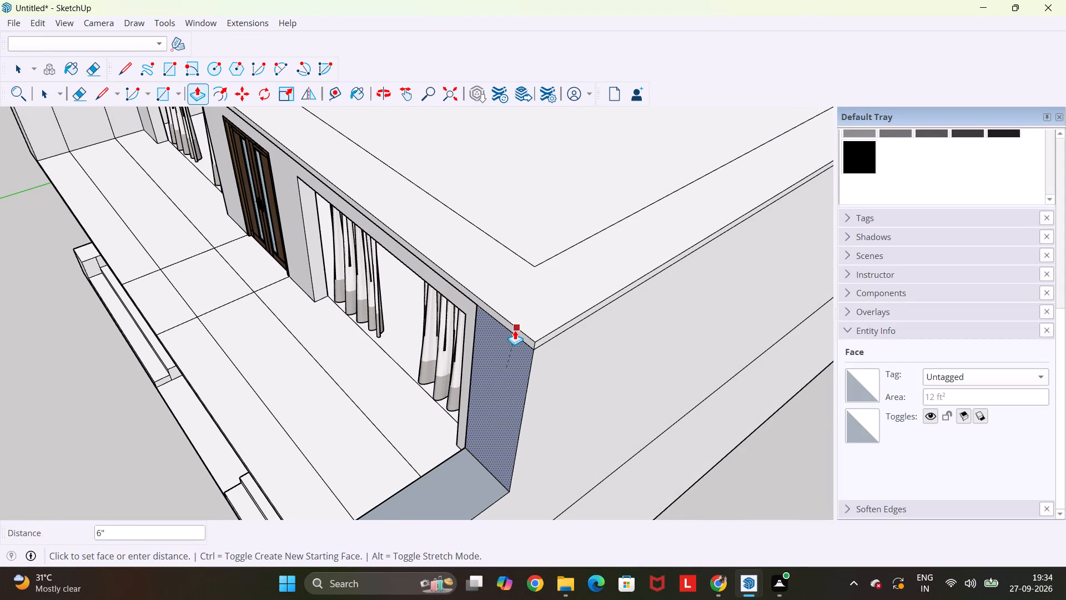
pyautogui.click(515, 330)
# Pull the front face of the left side wall's full-height part forward about 15/16".
pyautogui.moveTo(461, 349); pyautogui.dragTo(853, 341, button='middle')
pyautogui.scroll(-7, 853, 341)
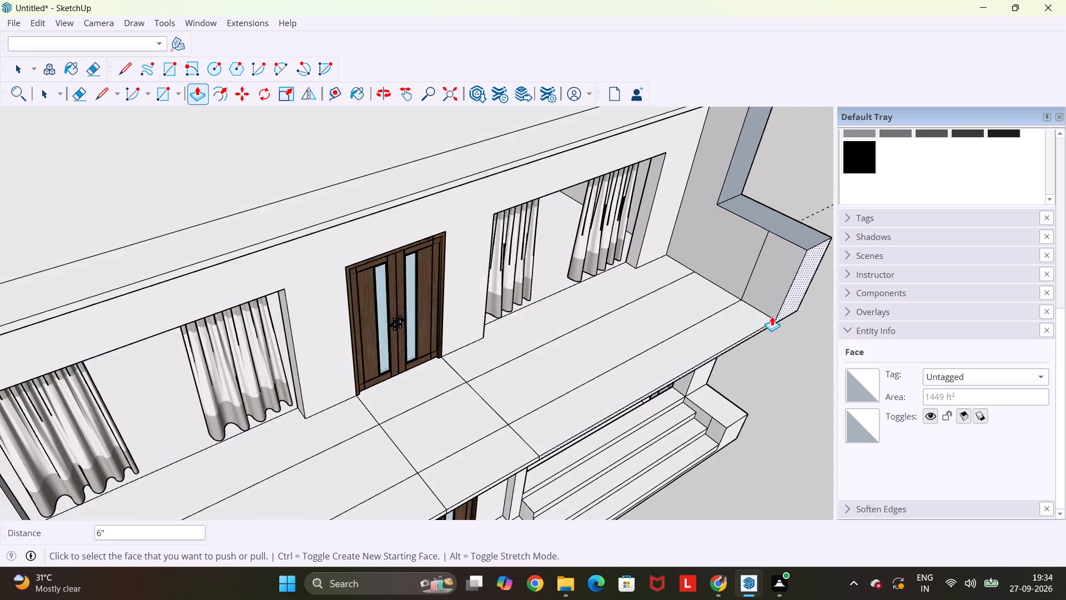
pyautogui.scroll(-4, 772, 316)
pyautogui.moveTo(753, 314); pyautogui.dragTo(590, 290, button='middle')
pyautogui.press('space')
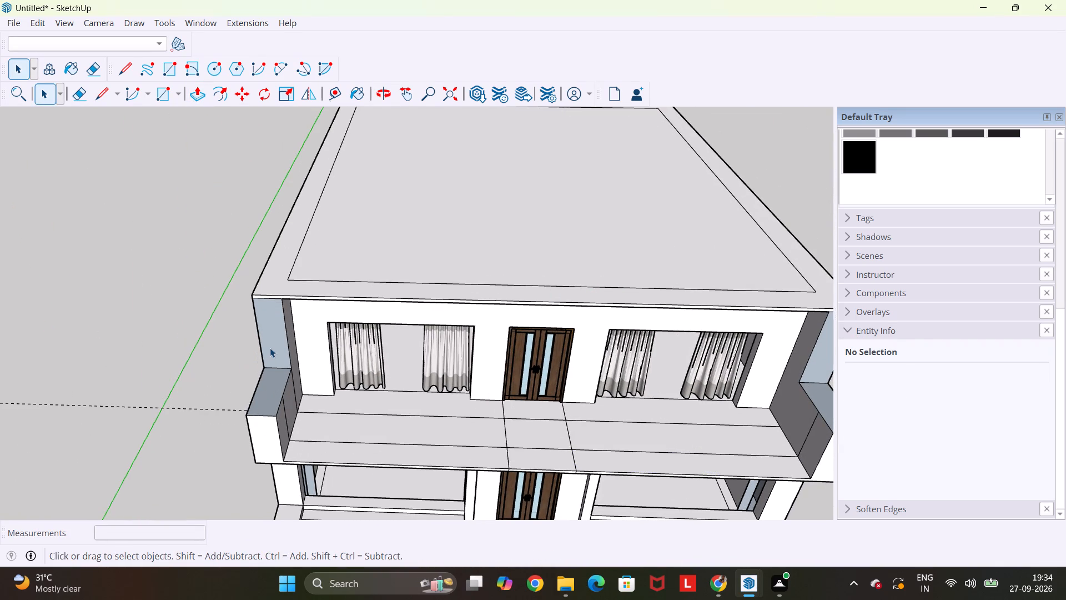
pyautogui.press('p')
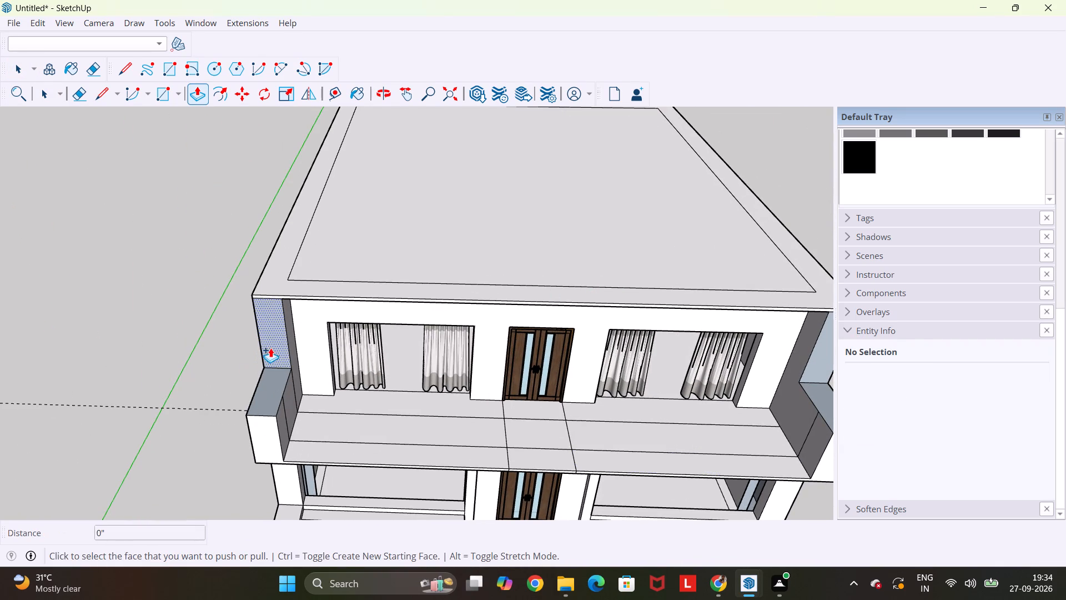
pyautogui.click(270, 348)
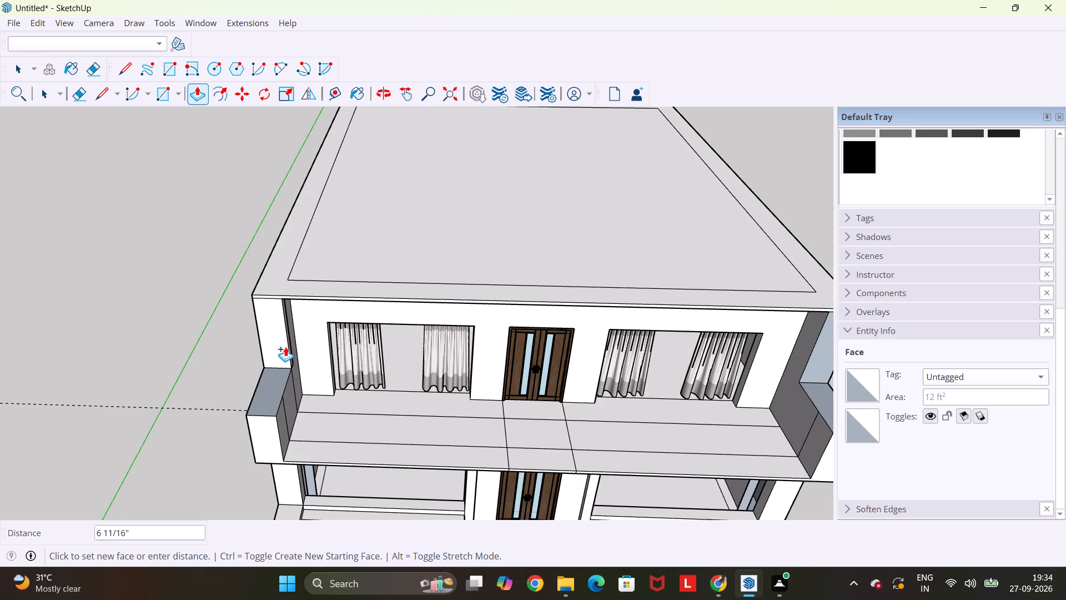
pyautogui.click(285, 351)
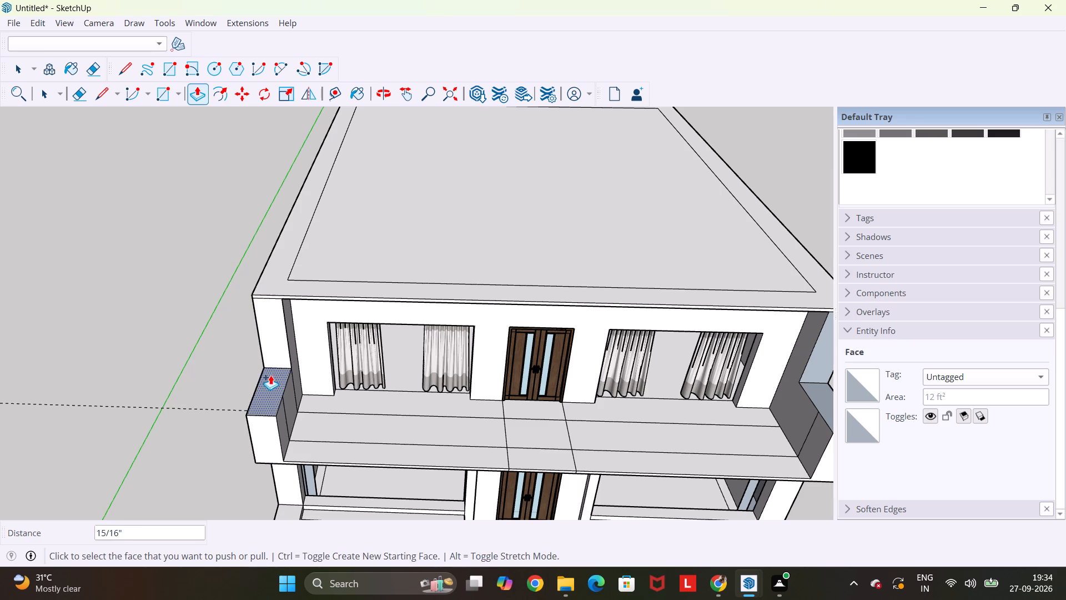
# Raise the top face of the lowered left side wall by about 11/16".
pyautogui.moveTo(270, 376); pyautogui.dragTo(281, 411, button='middle')
pyautogui.click(281, 411)
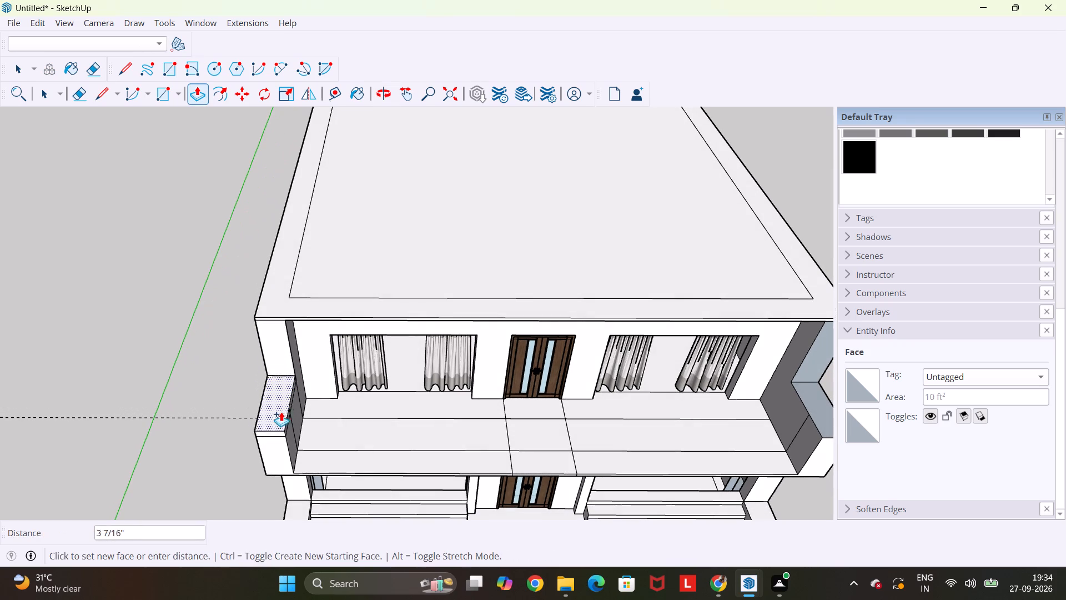
pyautogui.click(281, 410)
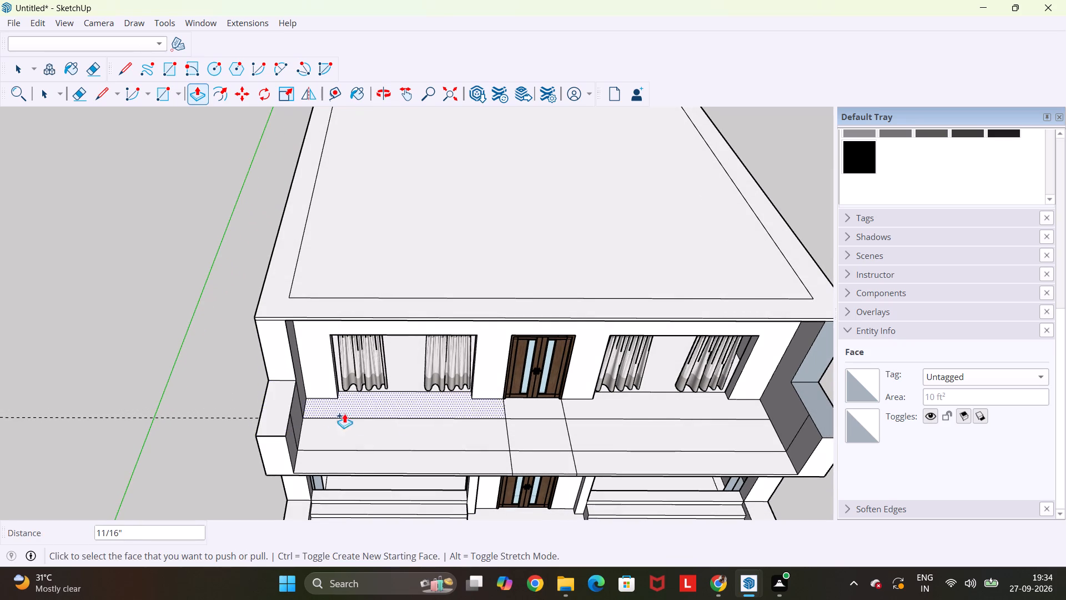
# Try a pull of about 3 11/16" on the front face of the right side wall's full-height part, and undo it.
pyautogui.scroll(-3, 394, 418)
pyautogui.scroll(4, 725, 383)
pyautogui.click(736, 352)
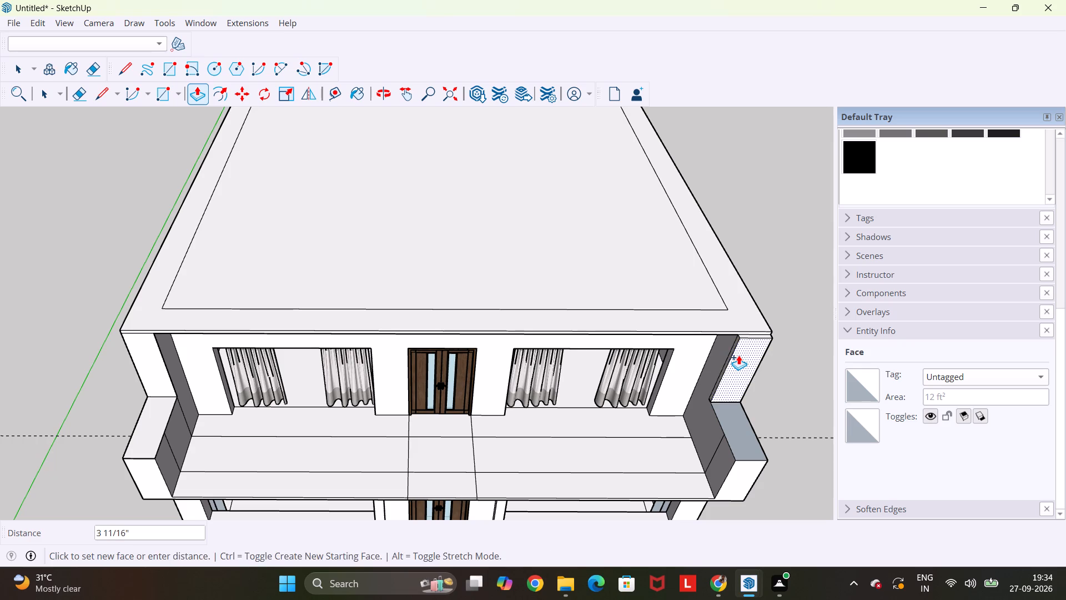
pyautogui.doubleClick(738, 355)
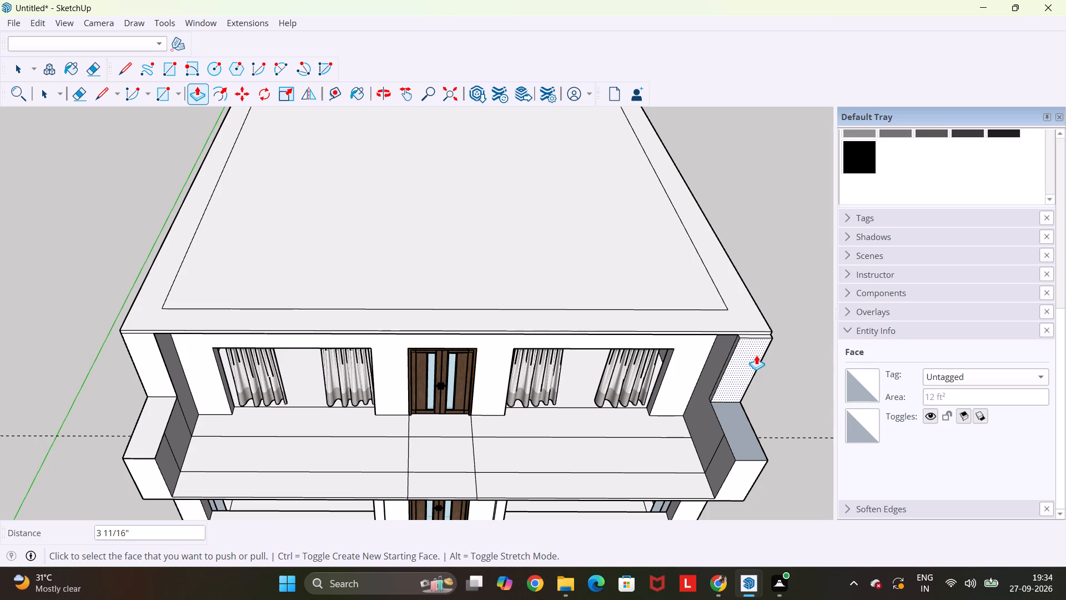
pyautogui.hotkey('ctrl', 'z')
# Pull the front face of the right side wall's full-height part forward about 5/16".
pyautogui.click(739, 347)
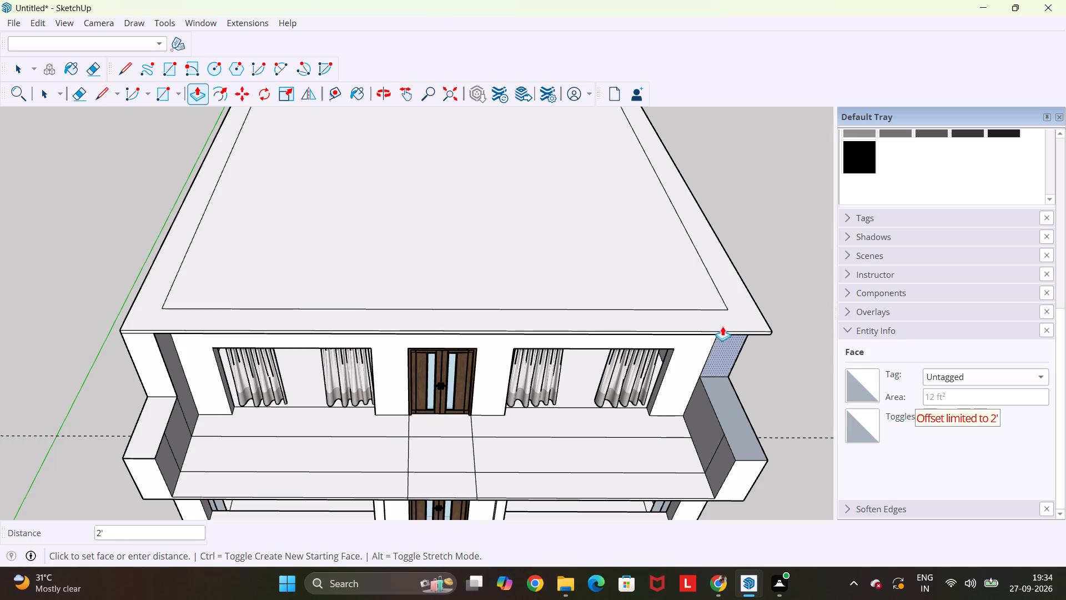
pyautogui.click(718, 337)
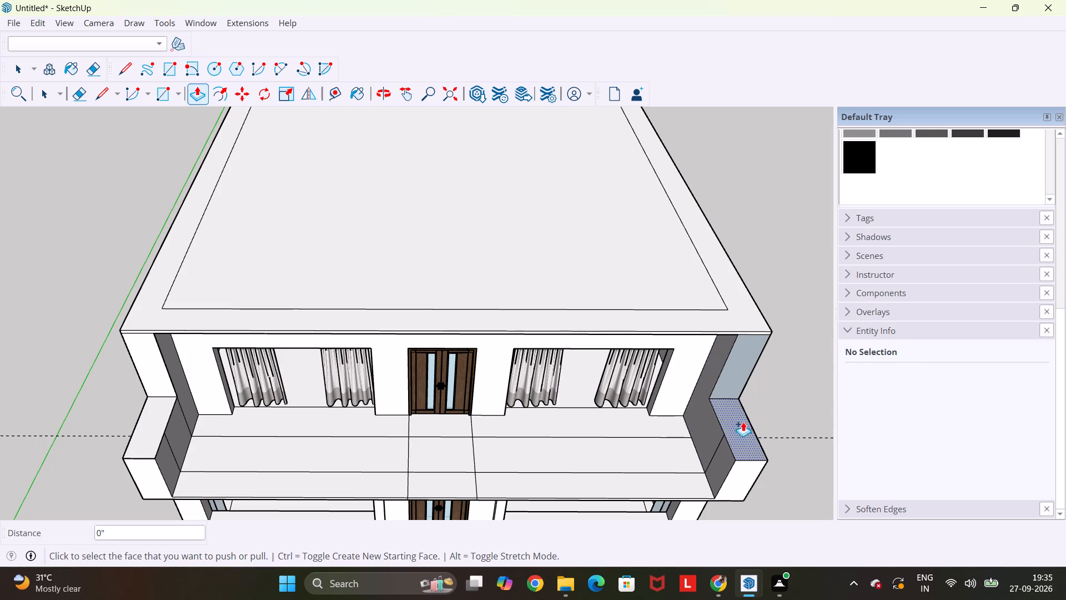
pyautogui.click(738, 373)
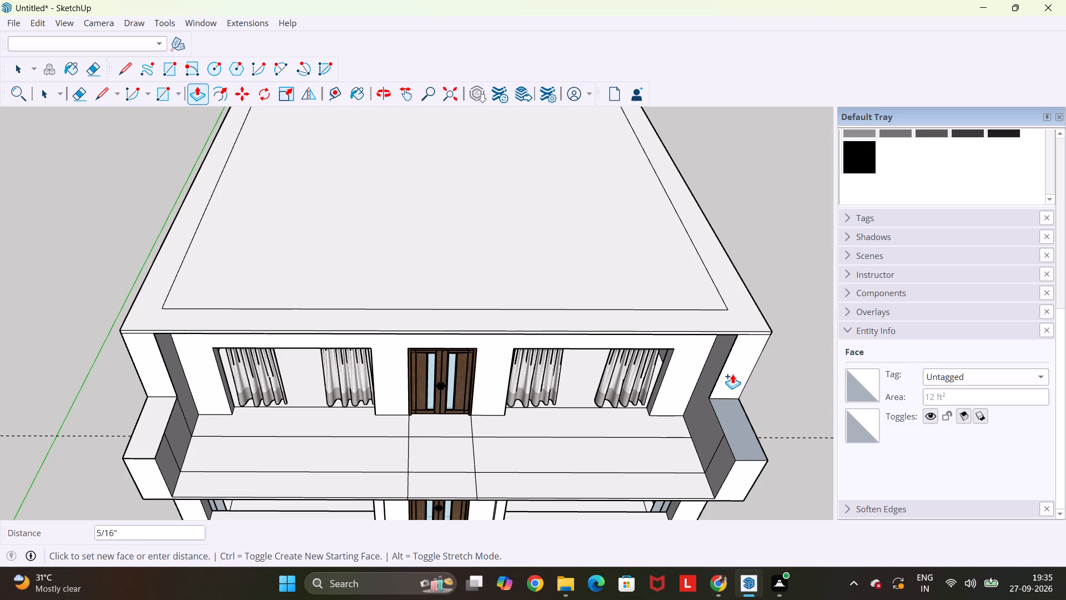
pyautogui.click(732, 374)
# Raise the top face of the lowered right side wall slightly.
pyautogui.click(737, 423)
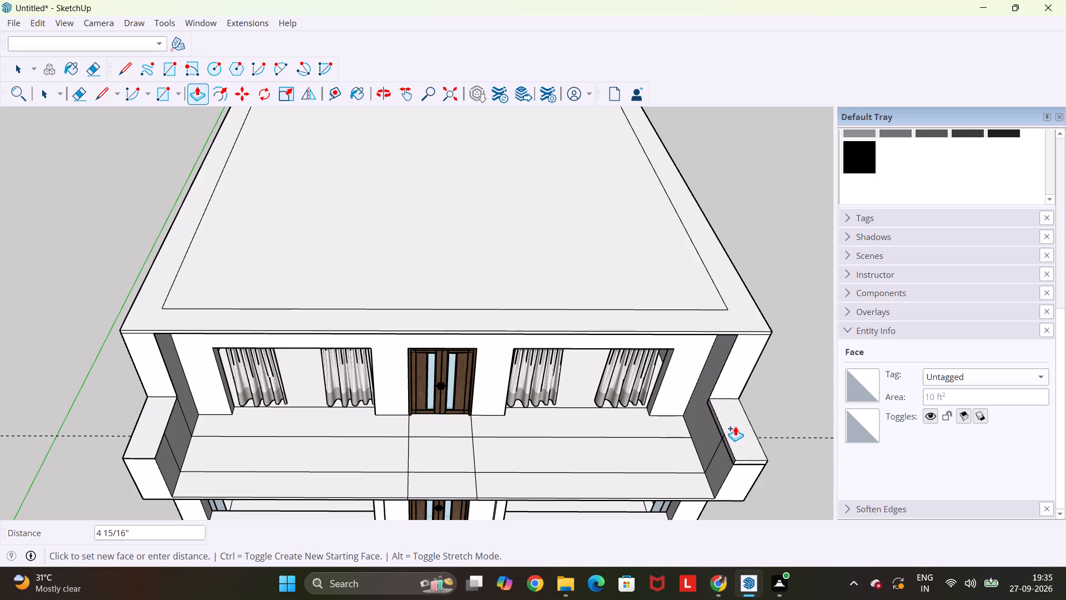
pyautogui.click(735, 422)
# Copy the whole three-panel glass railing from the Glass+Railings(black+Handrails) model.
pyautogui.moveTo(757, 431); pyautogui.dragTo(665, 393, button='middle')
pyautogui.press('space')
pyautogui.scroll(-1, 665, 393)
pyautogui.moveTo(663, 434); pyautogui.dragTo(721, 302, button='middle')
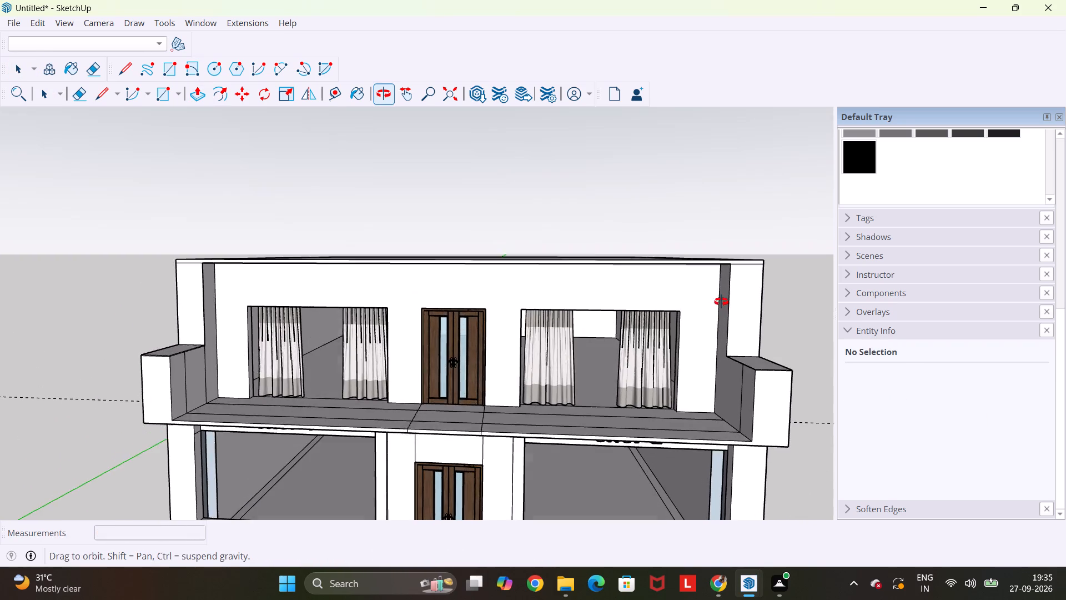
pyautogui.moveTo(721, 302); pyautogui.dragTo(722, 295, button='middle')
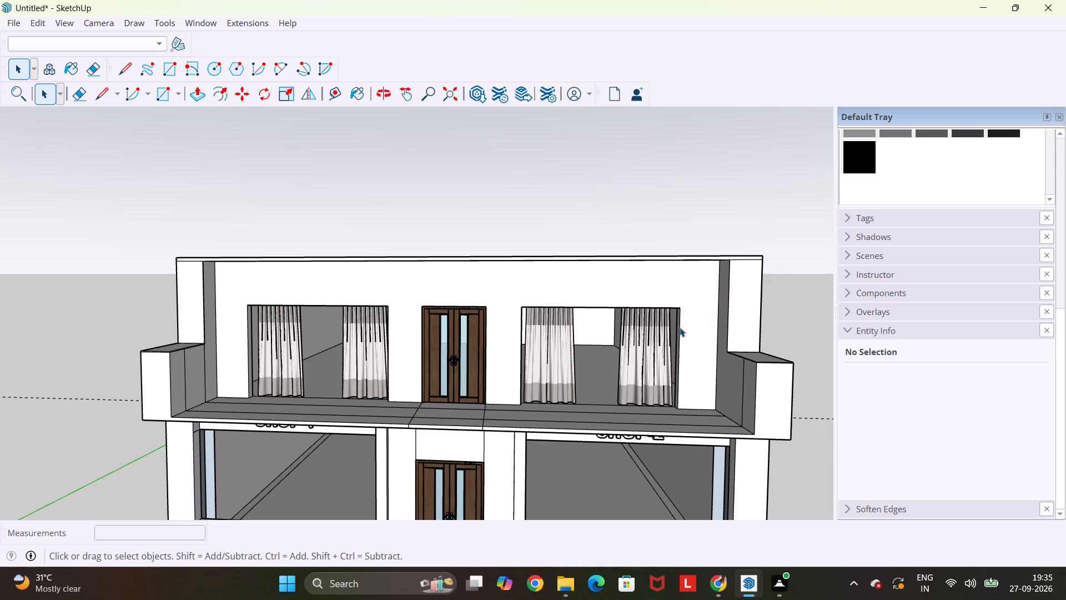
pyautogui.moveTo(224, 417); pyautogui.dragTo(287, 419, button='middle')
pyautogui.click(746, 582)
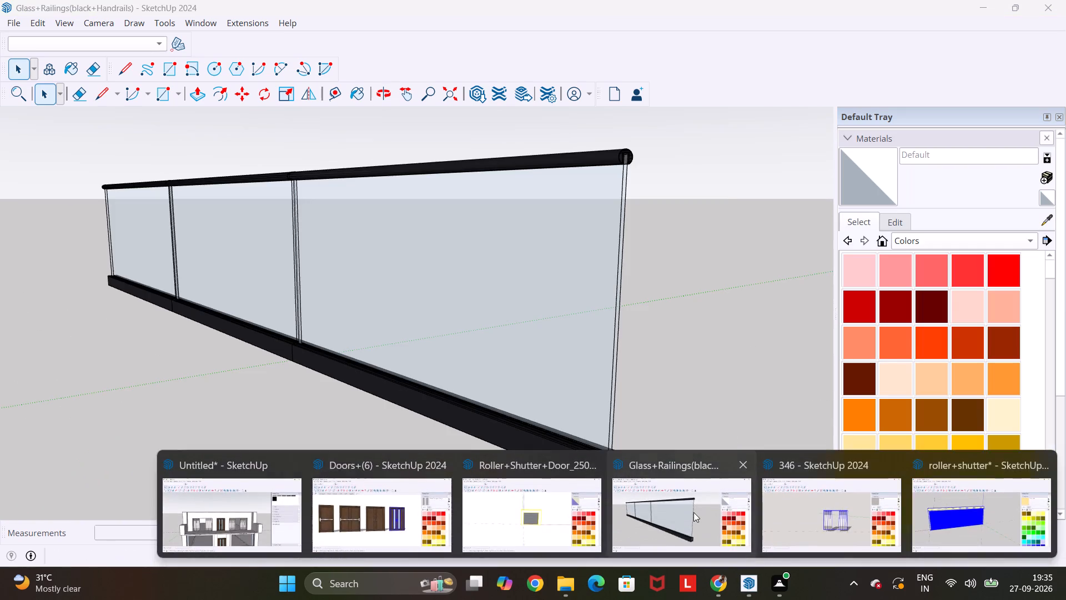
pyautogui.click(693, 512)
pyautogui.scroll(-12, 532, 464)
pyautogui.moveTo(375, 430); pyautogui.dragTo(532, 411, button='middle')
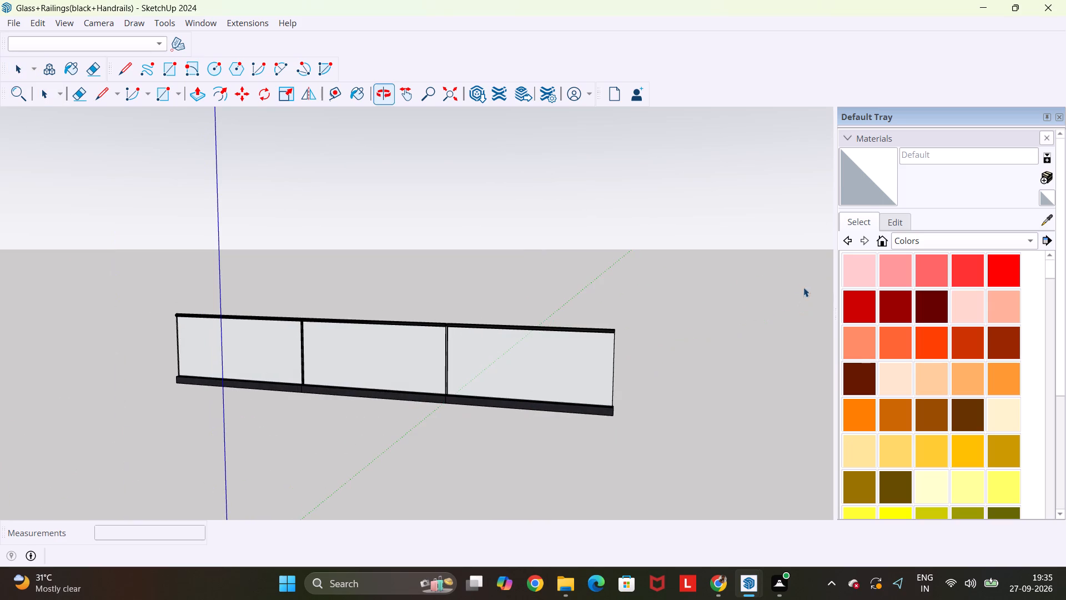
pyautogui.moveTo(775, 282); pyautogui.dragTo(154, 465)
pyautogui.hotkey('ctrl', 'c')
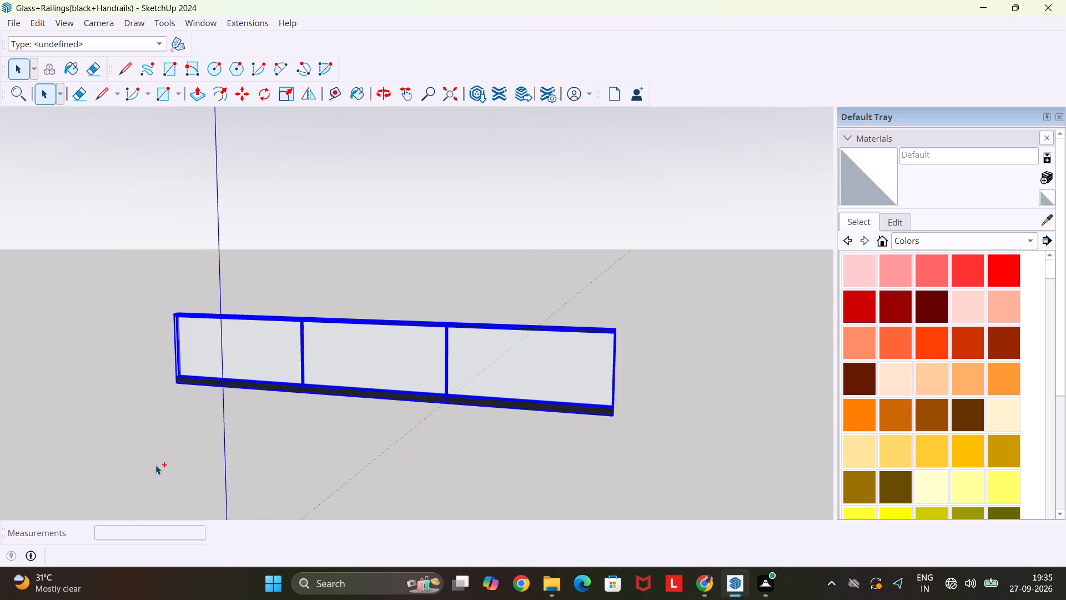
# Paste the glass railing into the Untitled building model at the balcony floor's front corner against the left side wall.
pyautogui.click(727, 577)
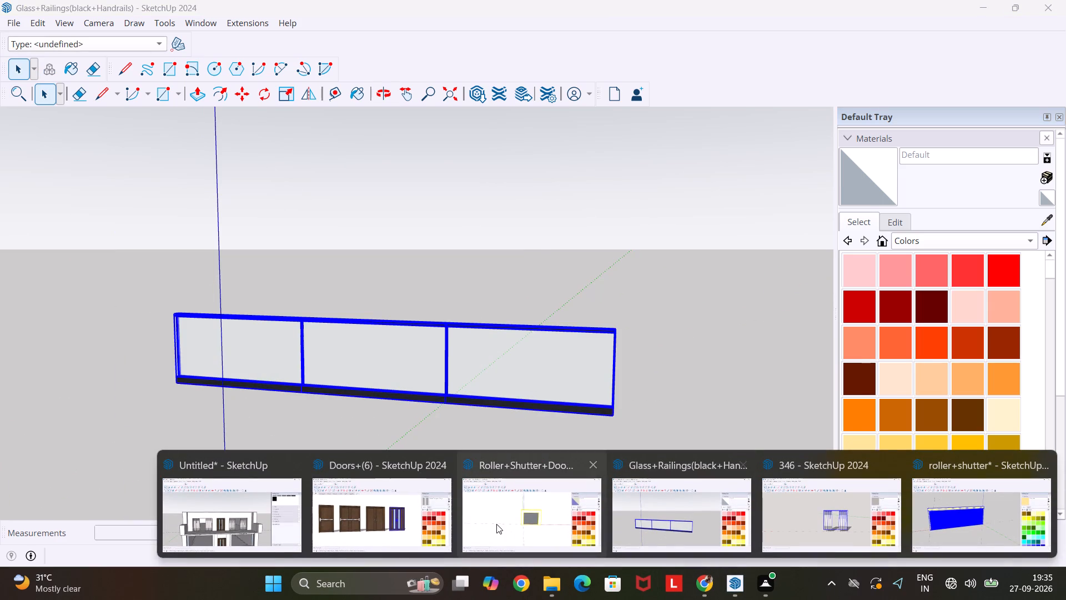
pyautogui.click(228, 514)
pyautogui.hotkey('ctrl', 'v')
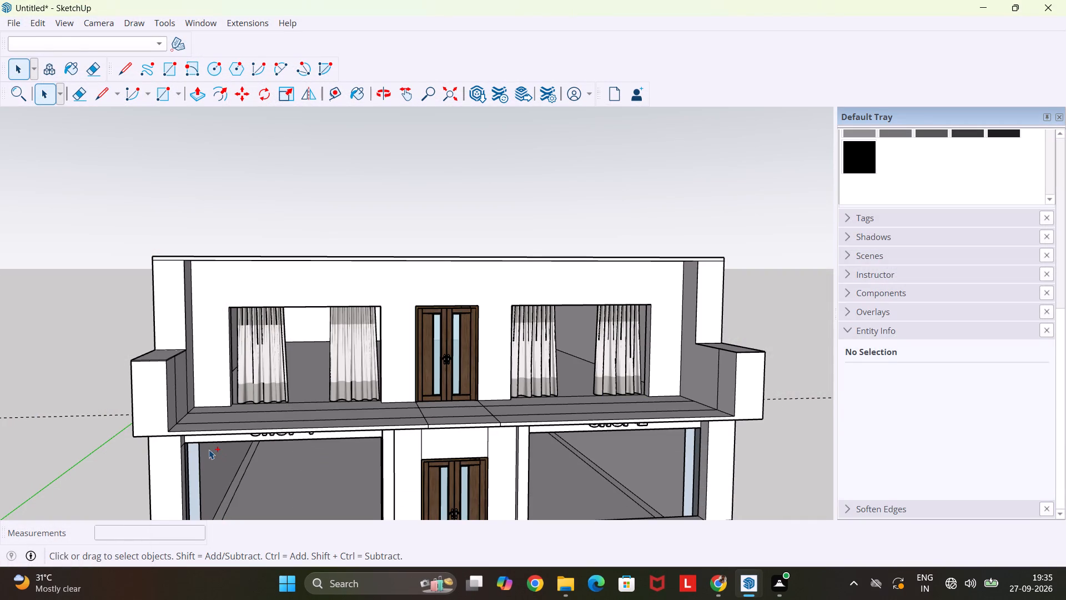
pyautogui.scroll(12, 174, 419)
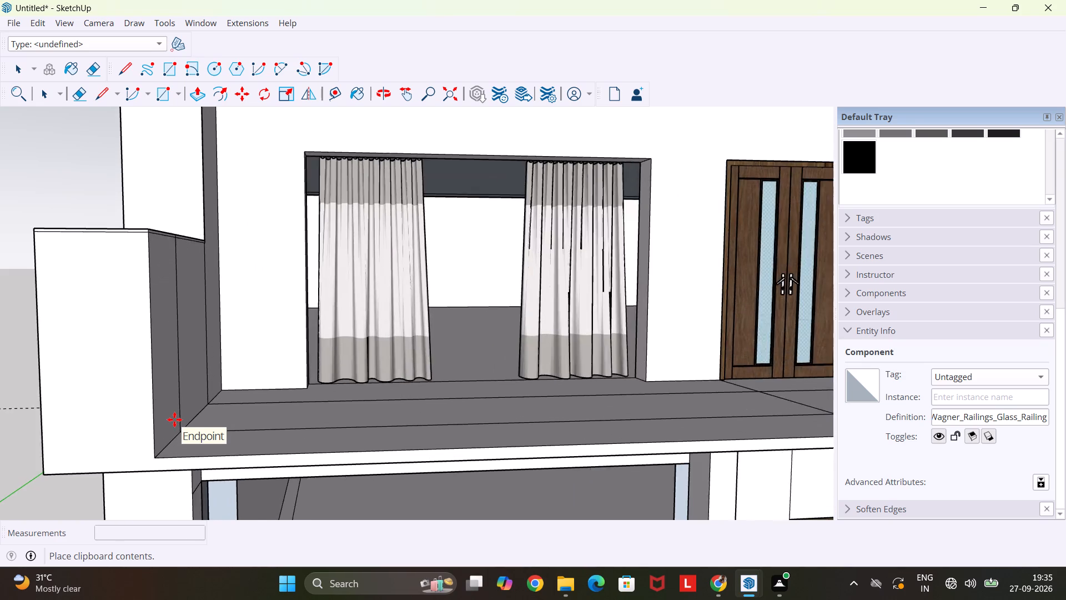
pyautogui.scroll(3, 174, 419)
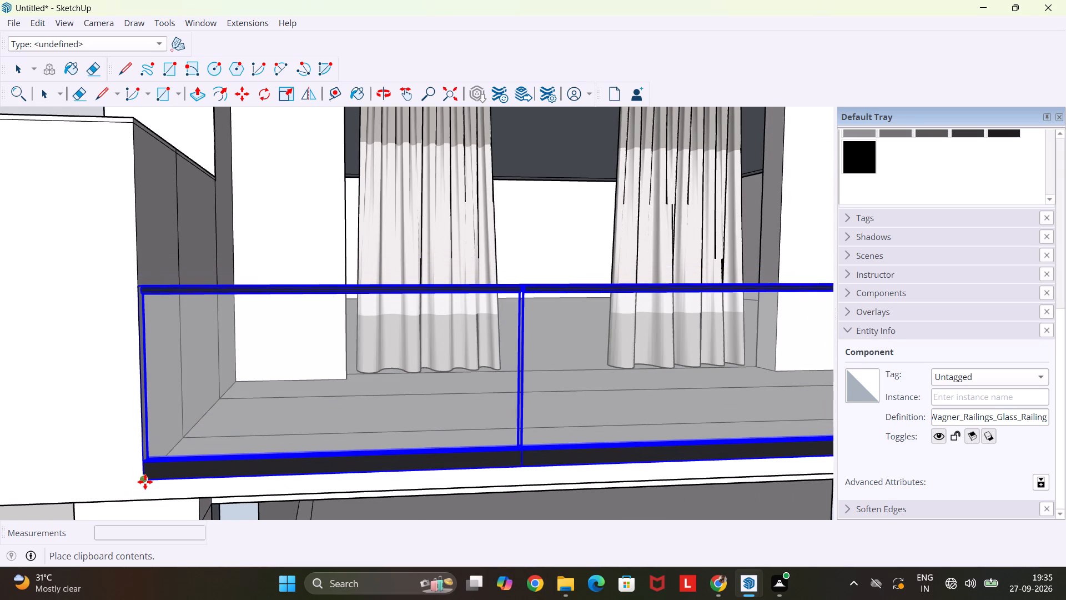
pyautogui.click(145, 482)
# Paste a second glass railing along the balcony's front edge, starting at the end of the first one.
pyautogui.scroll(-18, 153, 476)
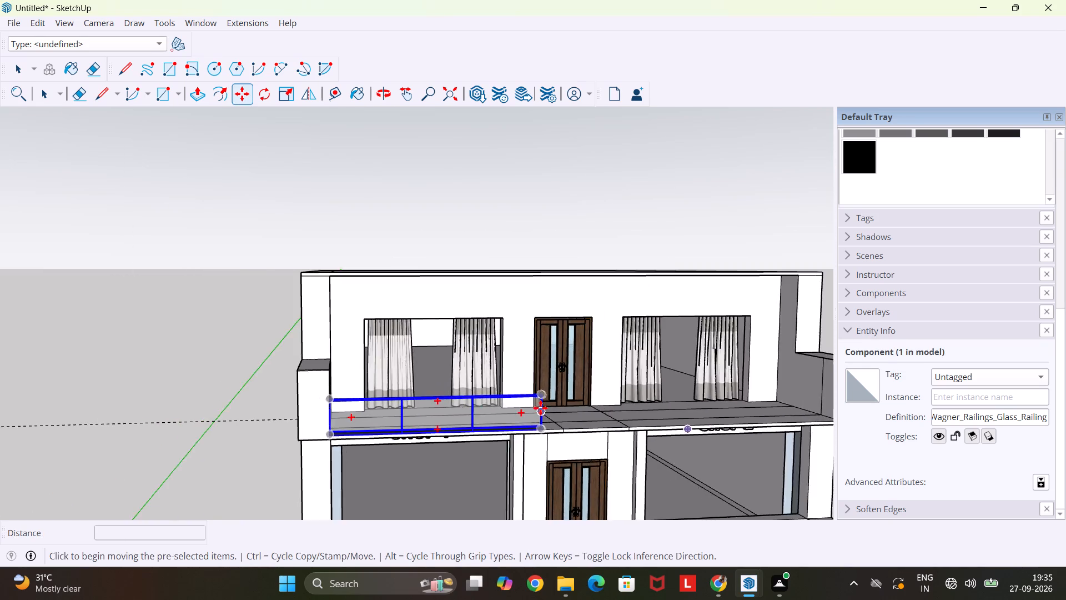
pyautogui.scroll(-6, 540, 408)
pyautogui.keyDown('shift'); pyautogui.moveTo(770, 410); pyautogui.dragTo(606, 407, button='middle'); pyautogui.keyUp('shift')
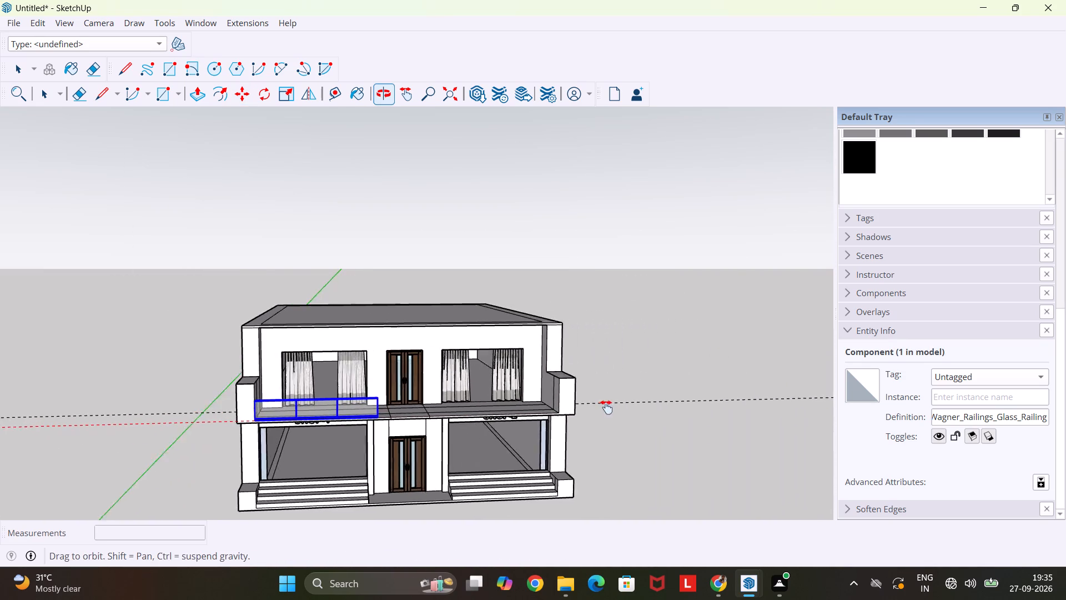
pyautogui.keyDown('shift'); pyautogui.moveTo(606, 407); pyautogui.dragTo(540, 406, button='middle'); pyautogui.keyUp('shift')
pyautogui.scroll(10, 259, 401)
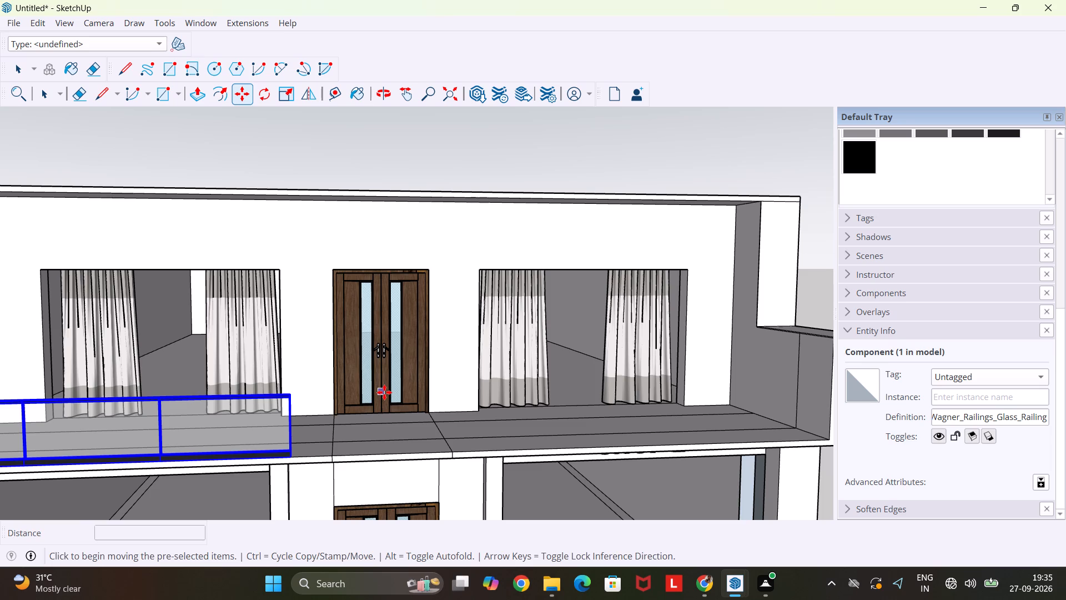
pyautogui.hotkey('ctrl', 'v')
pyautogui.scroll(5, 330, 446)
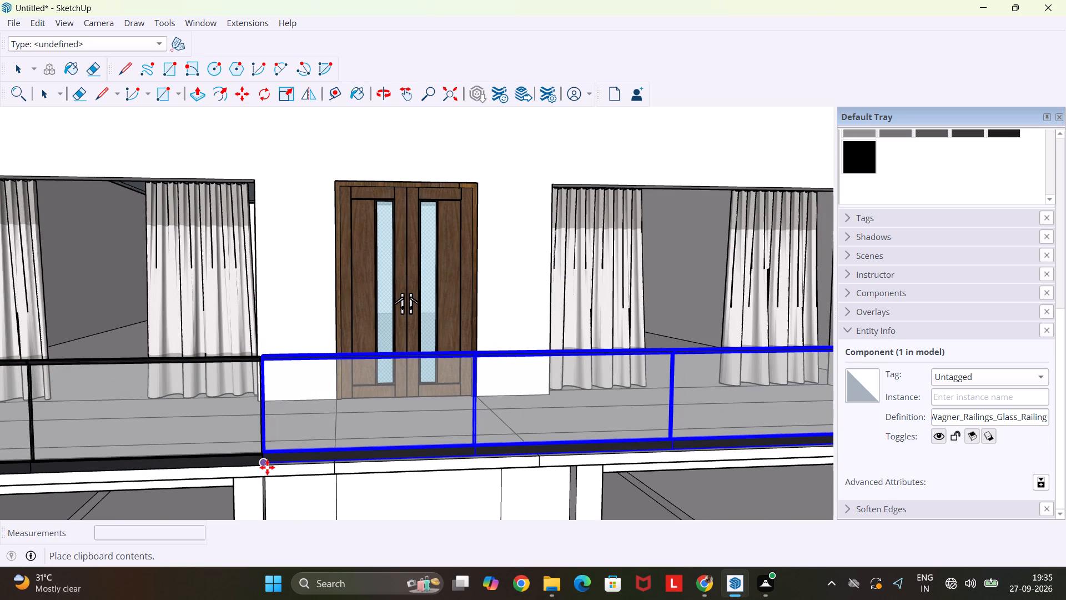
pyautogui.click(267, 467)
# Paste a third glass railing on the balcony's front edge, continuing from the end of the second one.
pyautogui.scroll(-6, 275, 461)
pyautogui.scroll(-2, 327, 456)
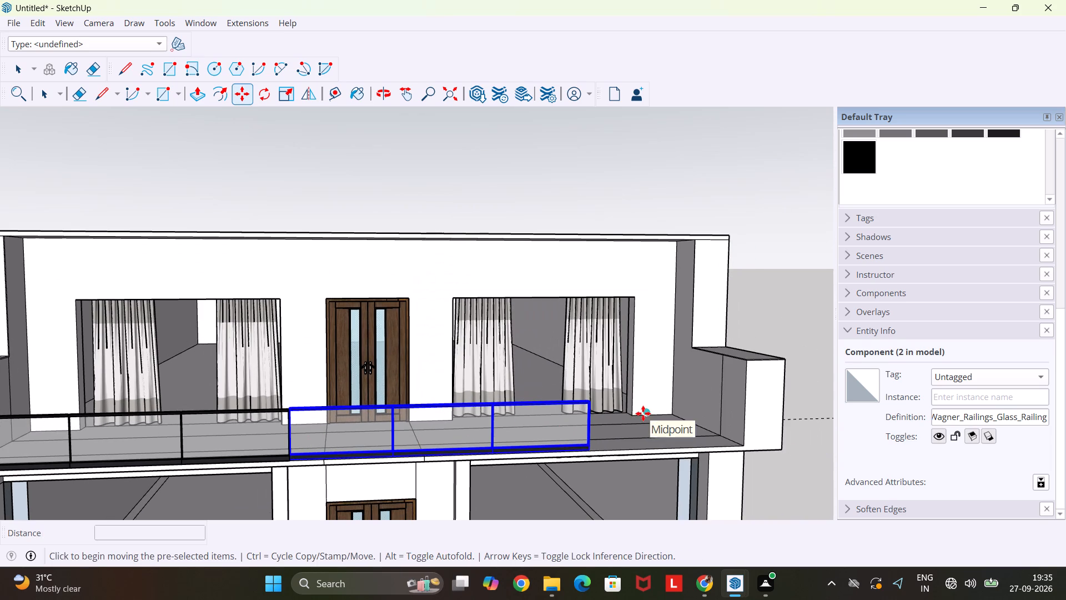
pyautogui.hotkey('ctrl', 'v')
pyautogui.click(595, 451)
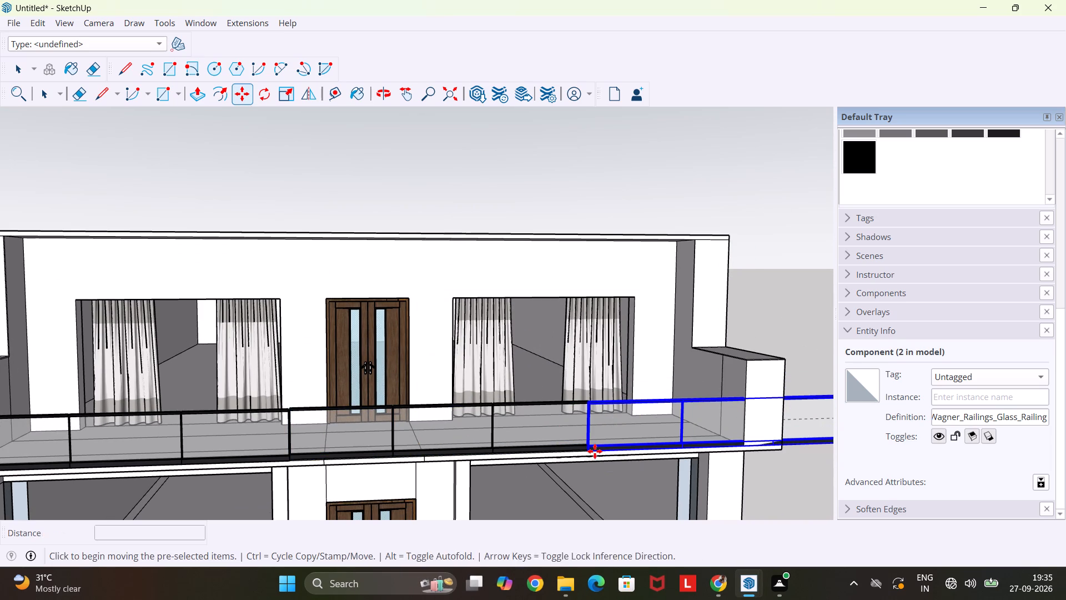
# Scale the third glass railing's length to about 0.56 so it ends at the right side wall's inner face.
pyautogui.scroll(-5, 601, 448)
pyautogui.moveTo(818, 430); pyautogui.dragTo(796, 442, button='middle')
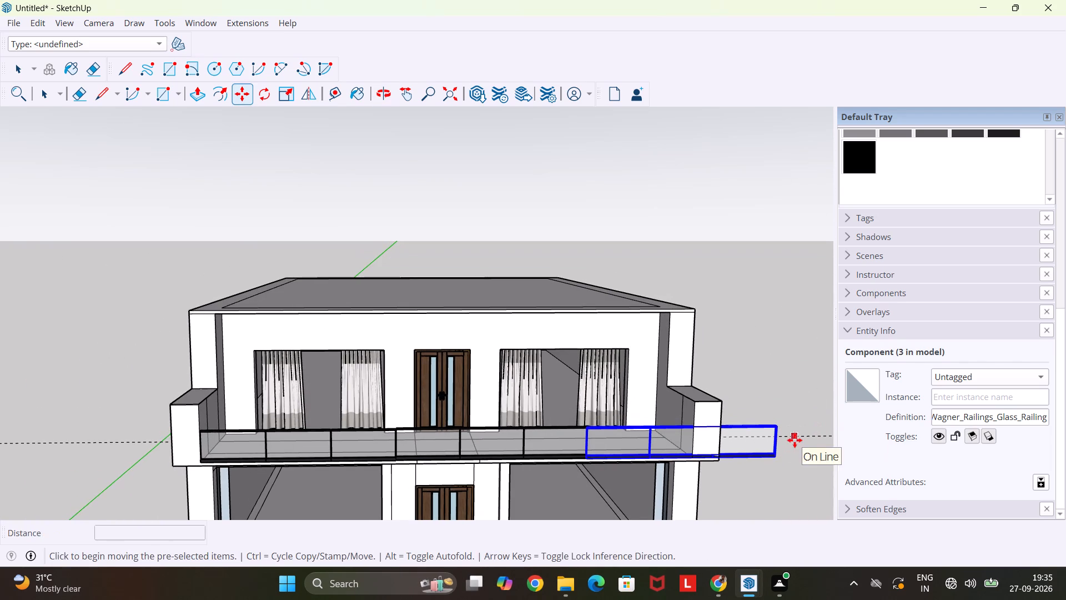
pyautogui.press('s')
pyautogui.scroll(8, 794, 441)
pyautogui.moveTo(790, 439); pyautogui.dragTo(753, 443, button='middle')
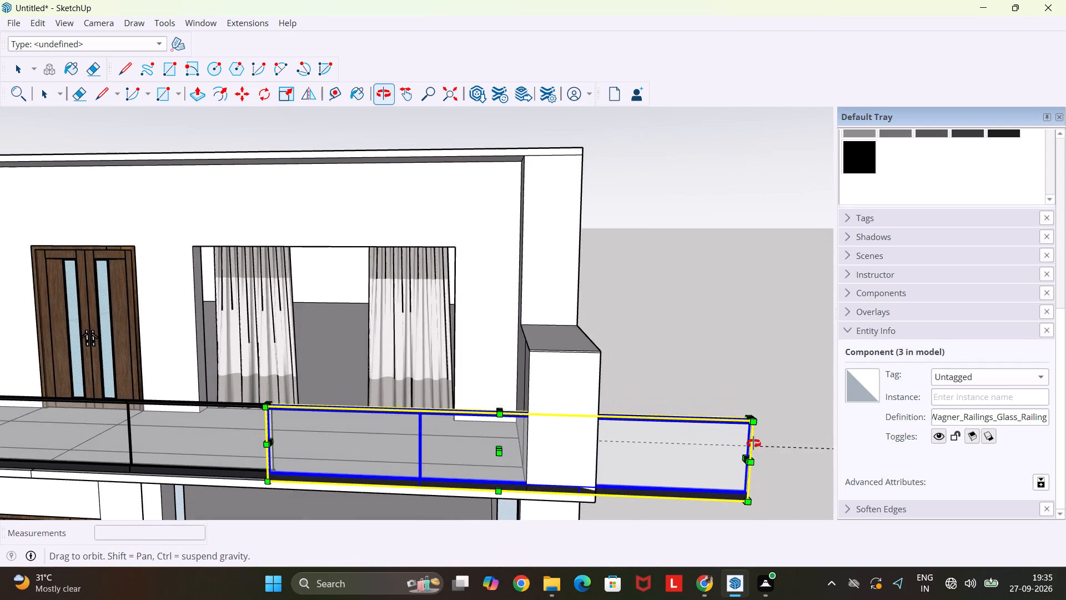
pyautogui.moveTo(753, 443); pyautogui.dragTo(740, 444, button='middle')
pyautogui.scroll(4, 758, 470)
pyautogui.click(727, 457)
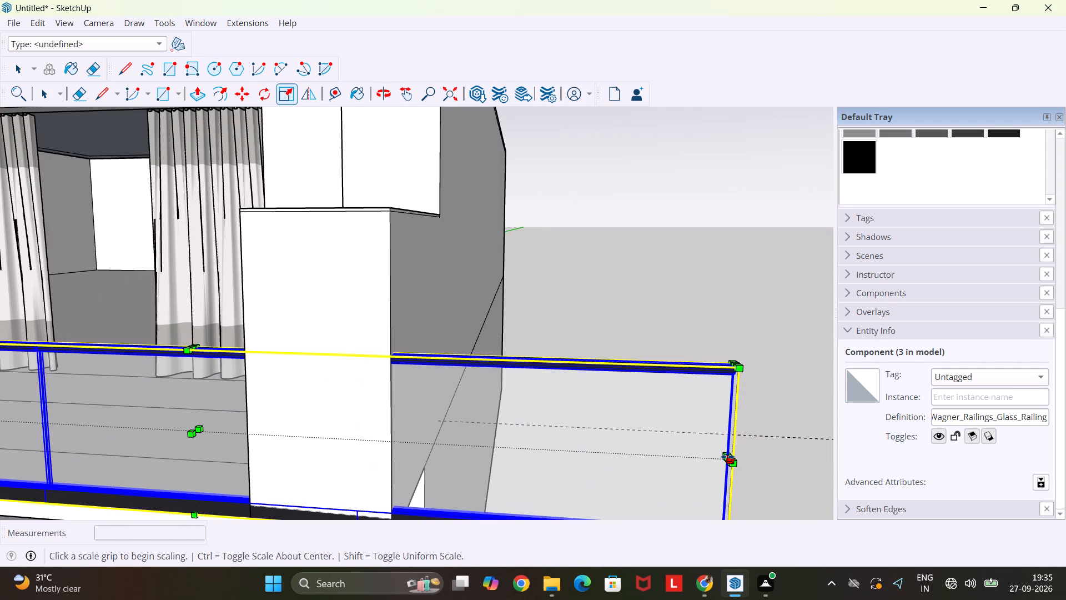
pyautogui.click(247, 433)
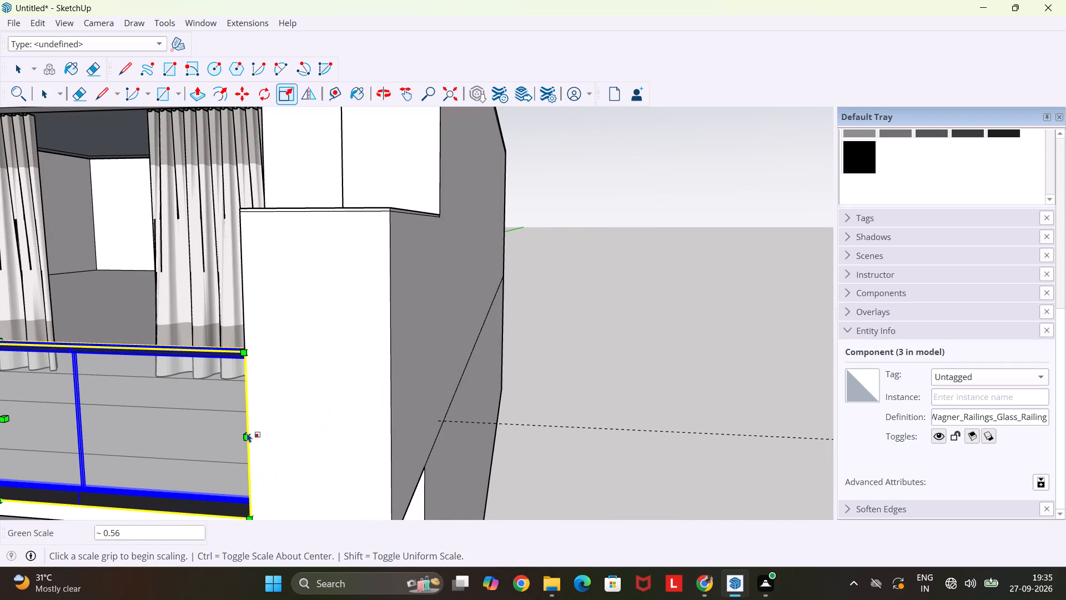
# Erase the vertical line in the middle of the lowered left side wall's inner face.
pyautogui.scroll(-1, 173, 417)
pyautogui.moveTo(173, 417); pyautogui.dragTo(384, 416, button='middle')
pyautogui.scroll(-20, 384, 416)
pyautogui.scroll(-3, 384, 416)
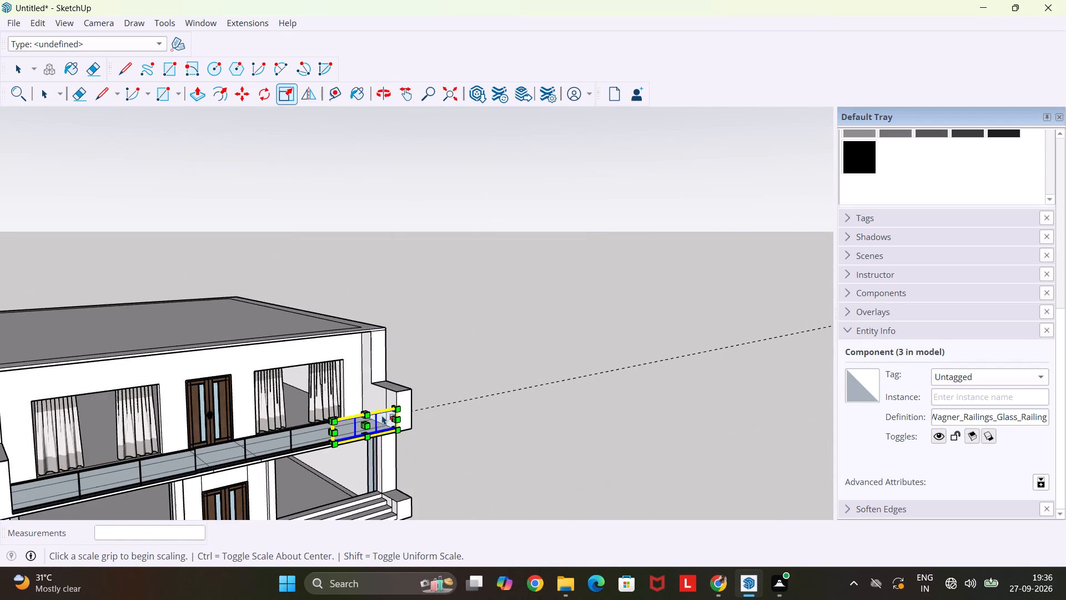
pyautogui.moveTo(370, 460); pyautogui.dragTo(193, 383, button='middle')
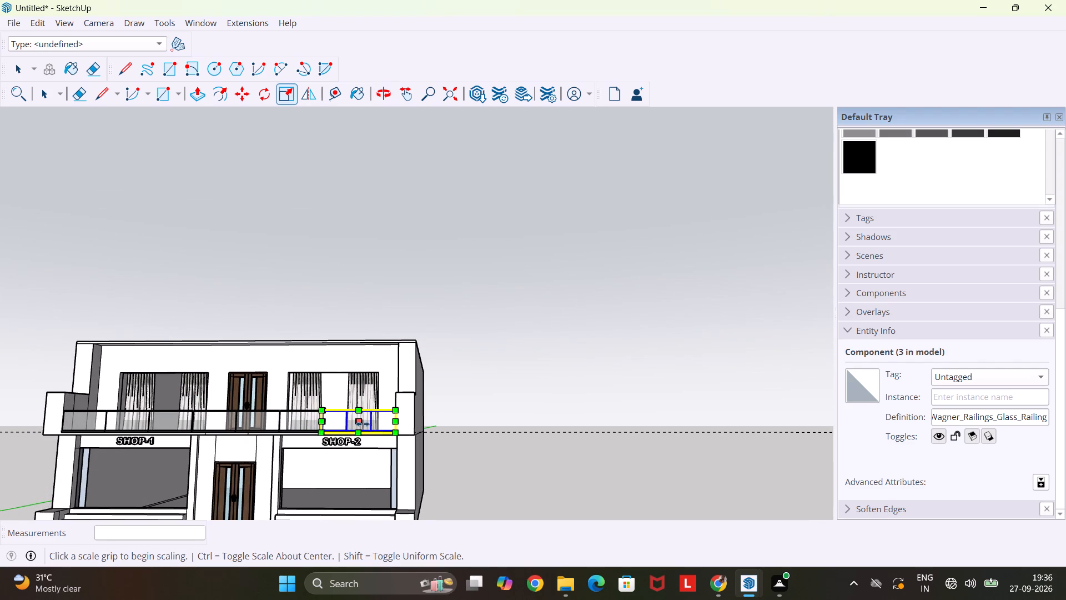
pyautogui.keyDown('shift'); pyautogui.moveTo(406, 474); pyautogui.dragTo(429, 397, button='middle'); pyautogui.keyUp('shift')
pyautogui.moveTo(390, 373); pyautogui.dragTo(419, 454, button='middle')
pyautogui.moveTo(111, 337); pyautogui.dragTo(103, 382, button='middle')
pyautogui.scroll(5, 110, 393)
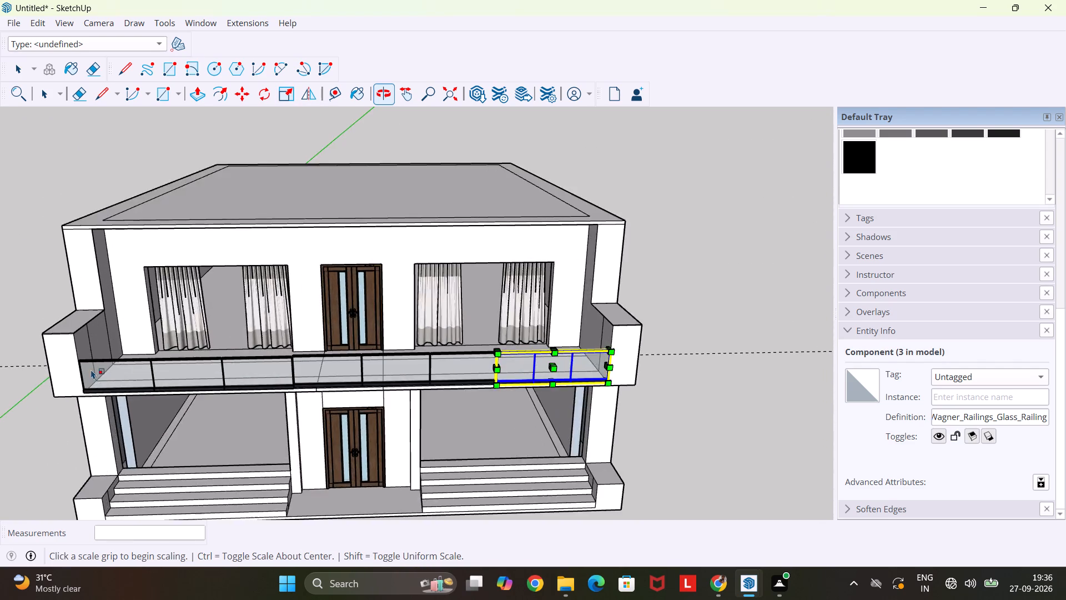
pyautogui.scroll(11, 91, 369)
pyautogui.press('e')
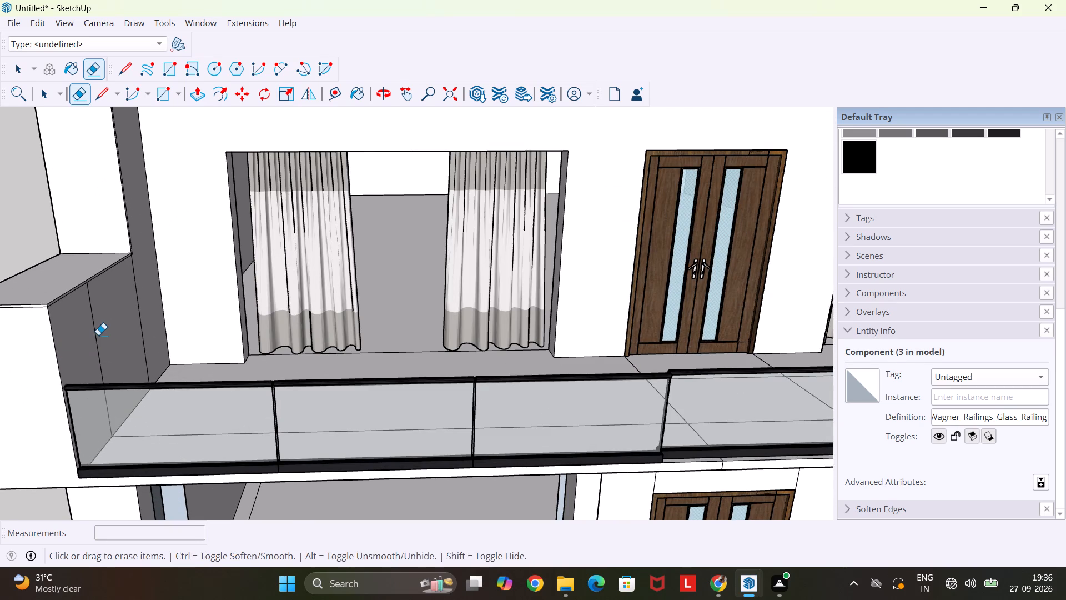
pyautogui.click(98, 335)
pyautogui.click(97, 328)
pyautogui.click(96, 327)
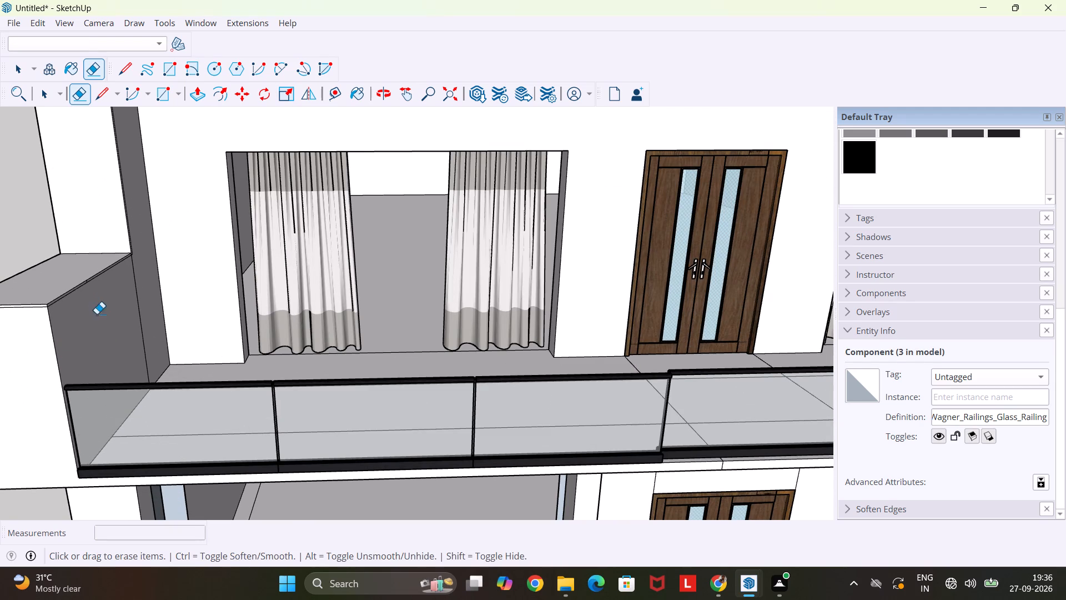
# Erase the line just below the top edge of the lowered left side wall's inner face and the vertical seam beside the full-height part.
pyautogui.scroll(15, 96, 277)
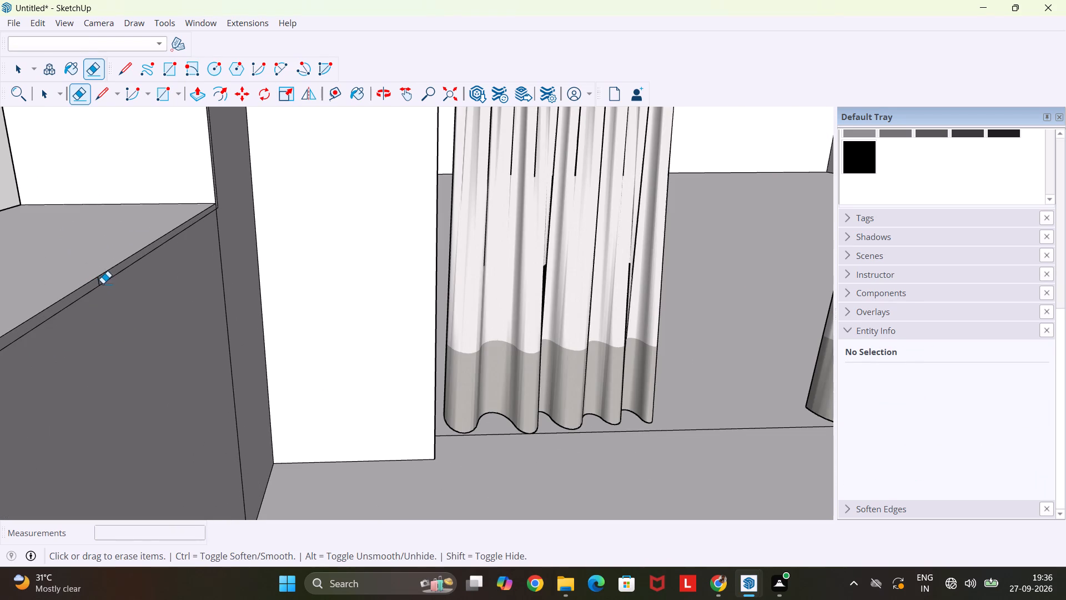
pyautogui.click(103, 282)
pyautogui.click(100, 283)
pyautogui.click(87, 299)
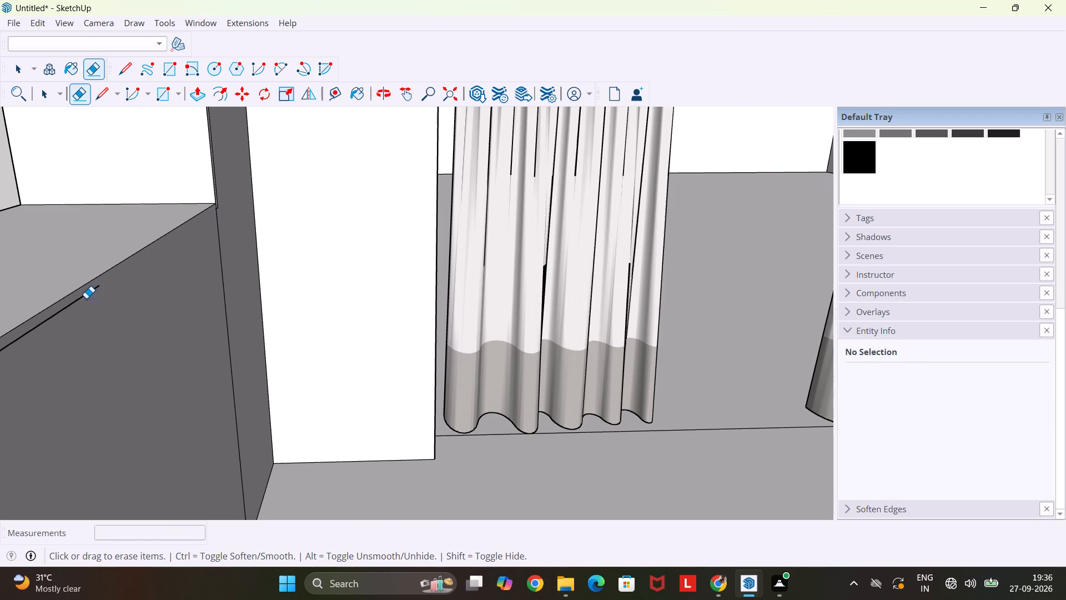
pyautogui.click(86, 298)
pyautogui.click(84, 297)
pyautogui.scroll(-11, 84, 297)
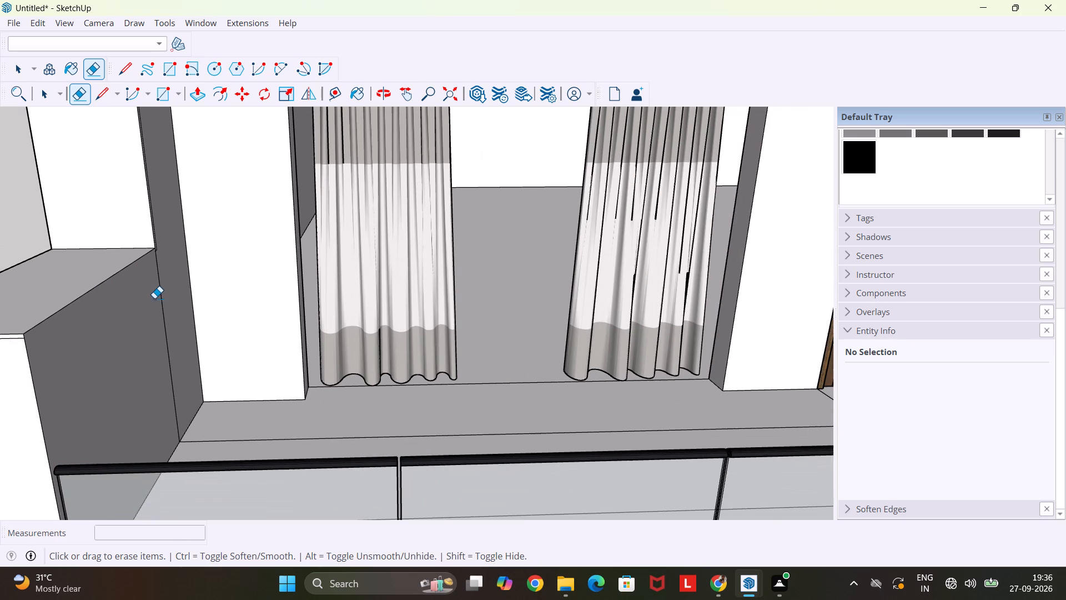
pyautogui.click(162, 293)
# Erase the leftover edges of the narrow strip along the front of the left side wall's full-height part, on its inner face.
pyautogui.moveTo(160, 238); pyautogui.dragTo(106, 246, button='middle')
pyautogui.scroll(20, 108, 246)
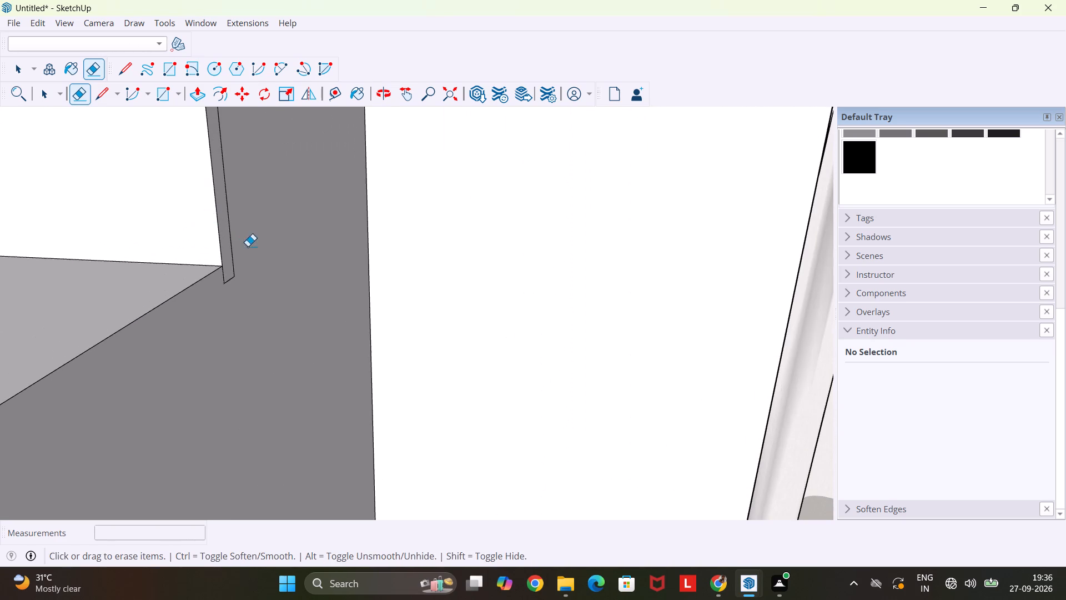
pyautogui.click(232, 281)
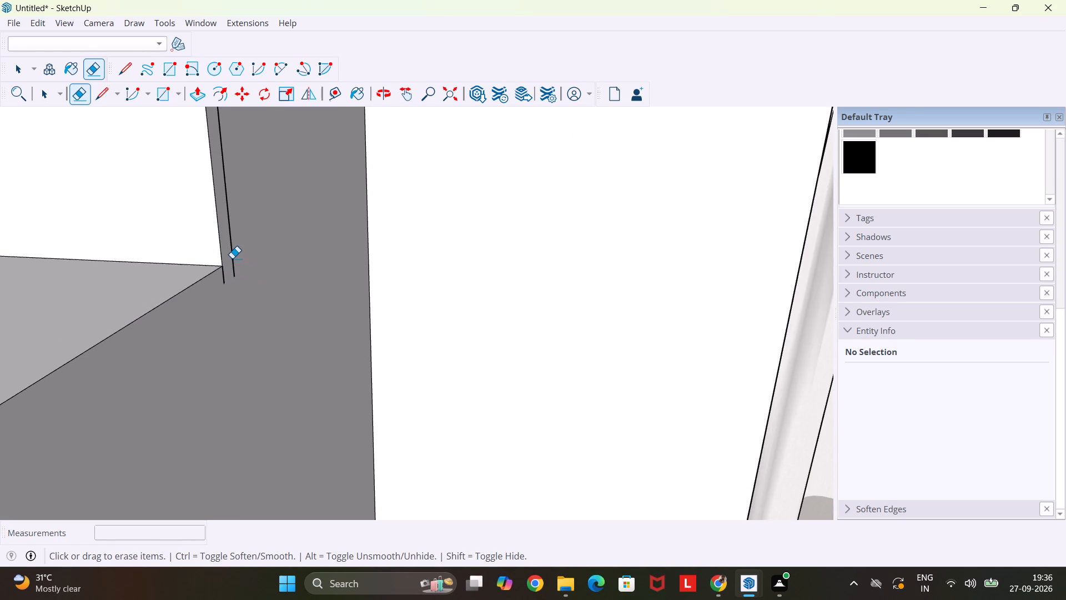
pyautogui.click(234, 256)
pyautogui.click(234, 254)
pyautogui.click(230, 249)
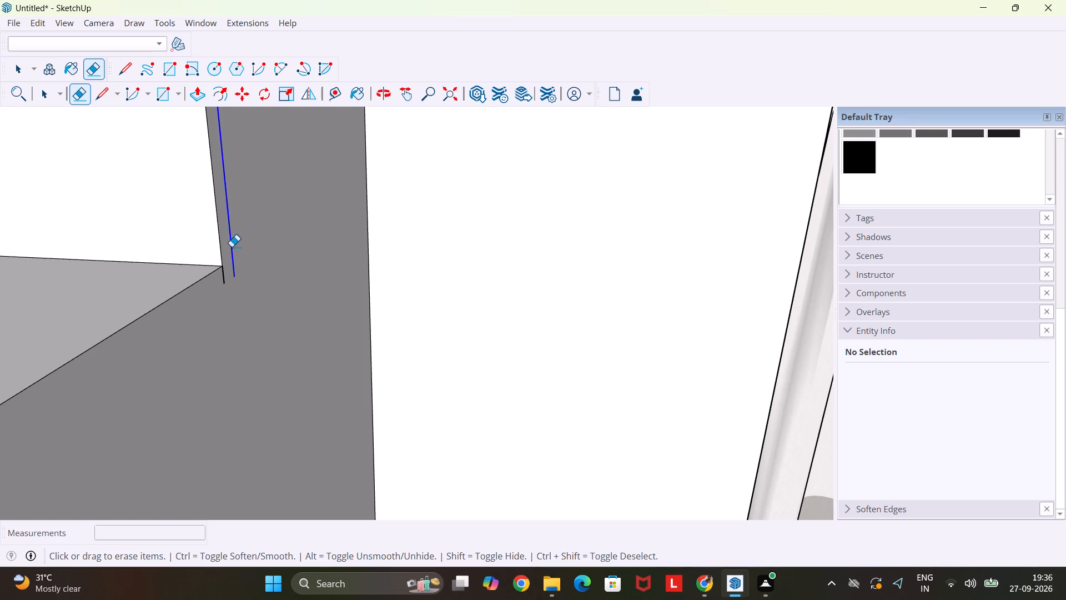
pyautogui.click(224, 277)
pyautogui.scroll(-18, 224, 277)
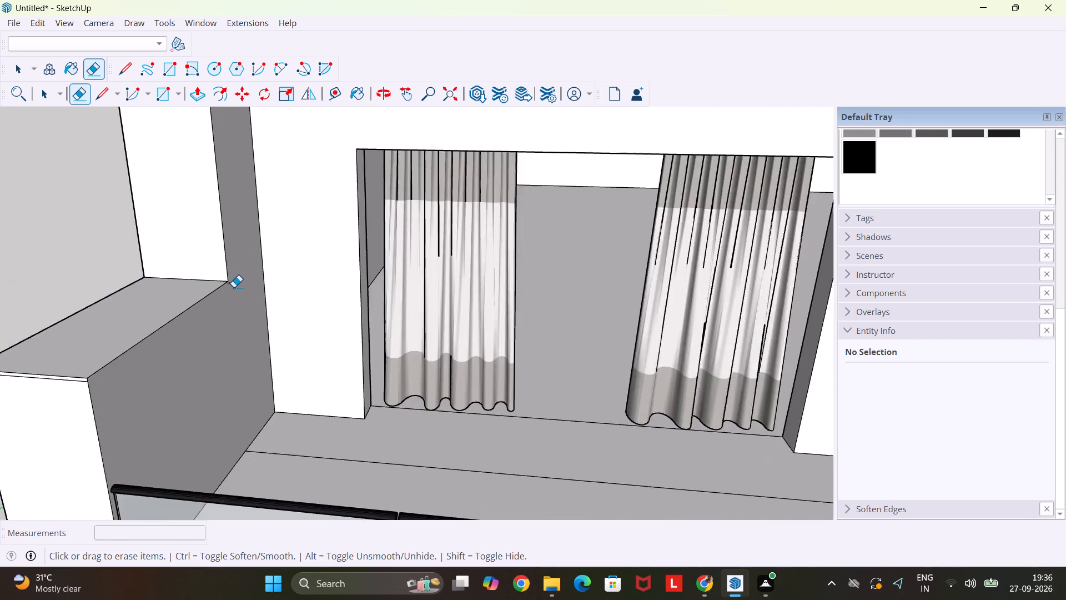
# Measure the height of the lowered left side wall's front face, from its bottom edge to its top.
pyautogui.scroll(-14, 234, 287)
pyautogui.moveTo(228, 342); pyautogui.dragTo(376, 267, button='middle')
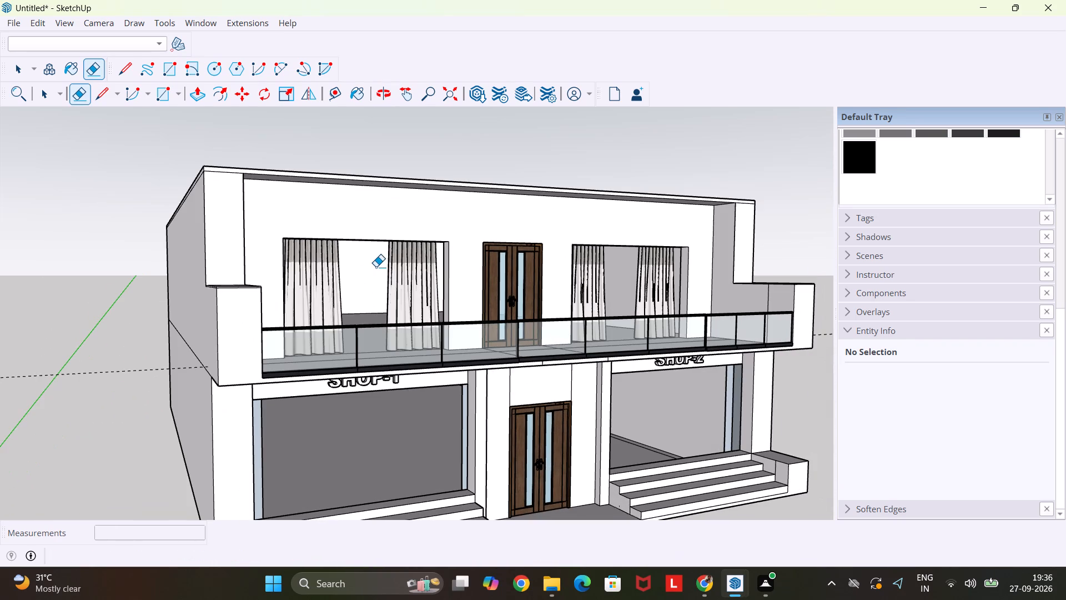
pyautogui.press('t')
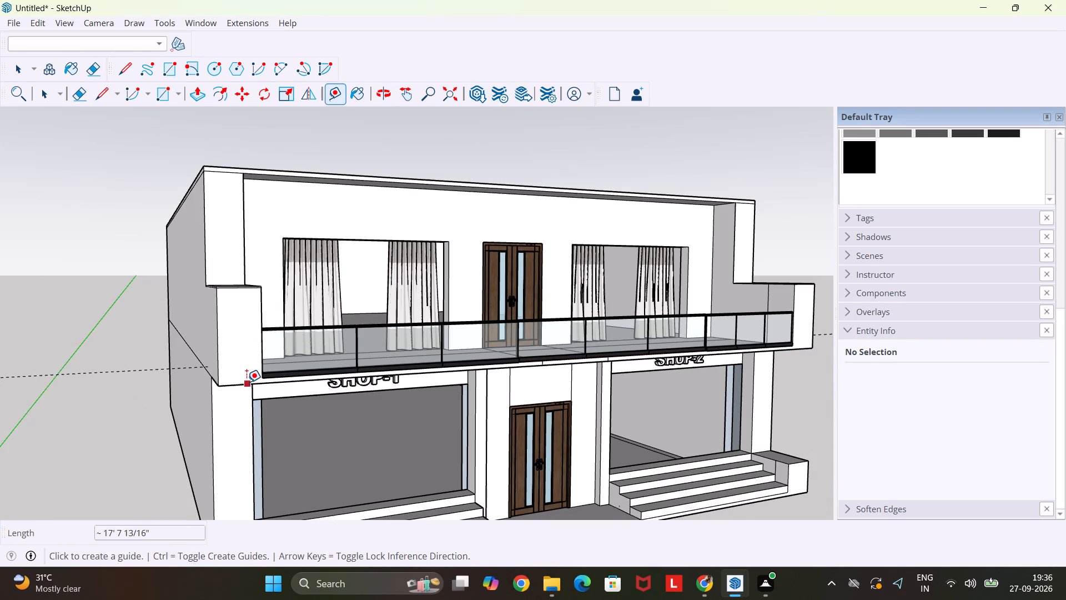
pyautogui.click(245, 384)
pyautogui.press('Escape')
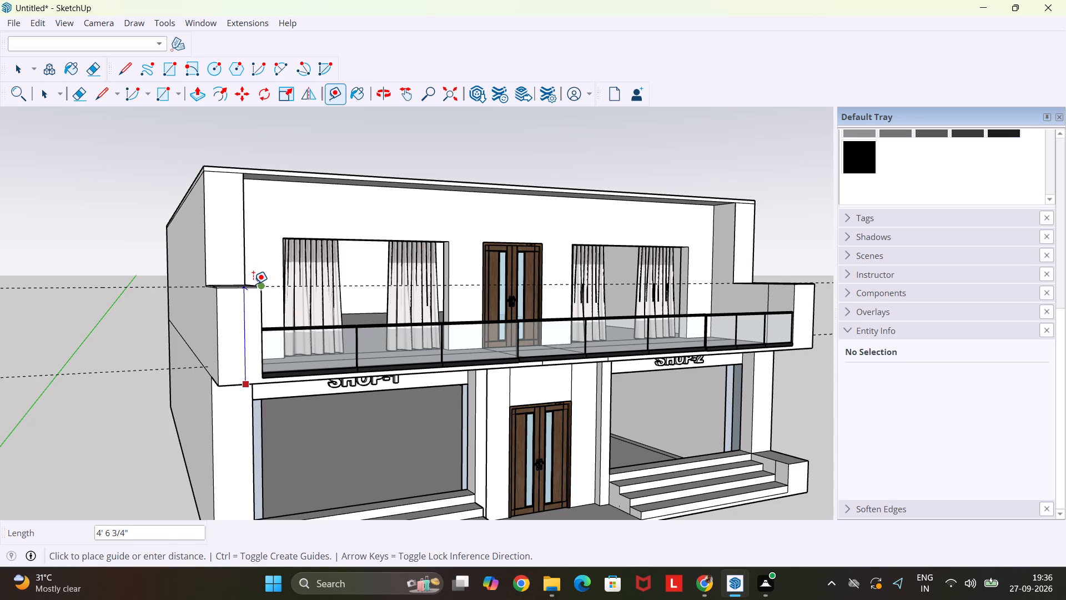
pyautogui.press('space')
# Scale the first glass railing, next to the left side wall, vertically to a height of 4'.
pyautogui.scroll(-1, 354, 298)
pyautogui.moveTo(379, 298); pyautogui.dragTo(336, 391, button='middle')
pyautogui.click(336, 402)
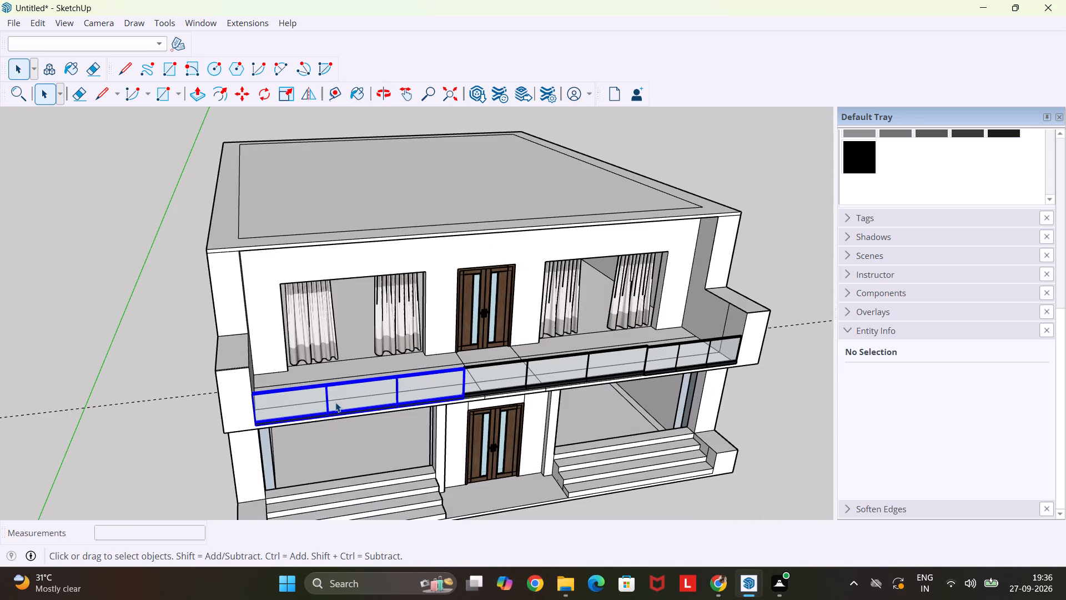
pyautogui.scroll(10, 356, 374)
pyautogui.press('s')
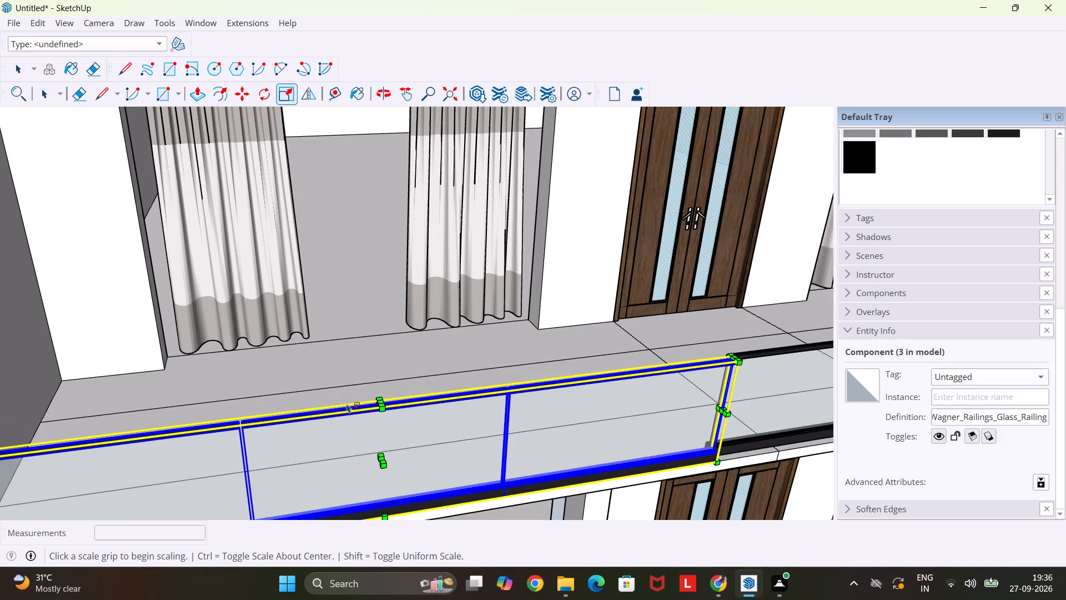
pyautogui.click(380, 400)
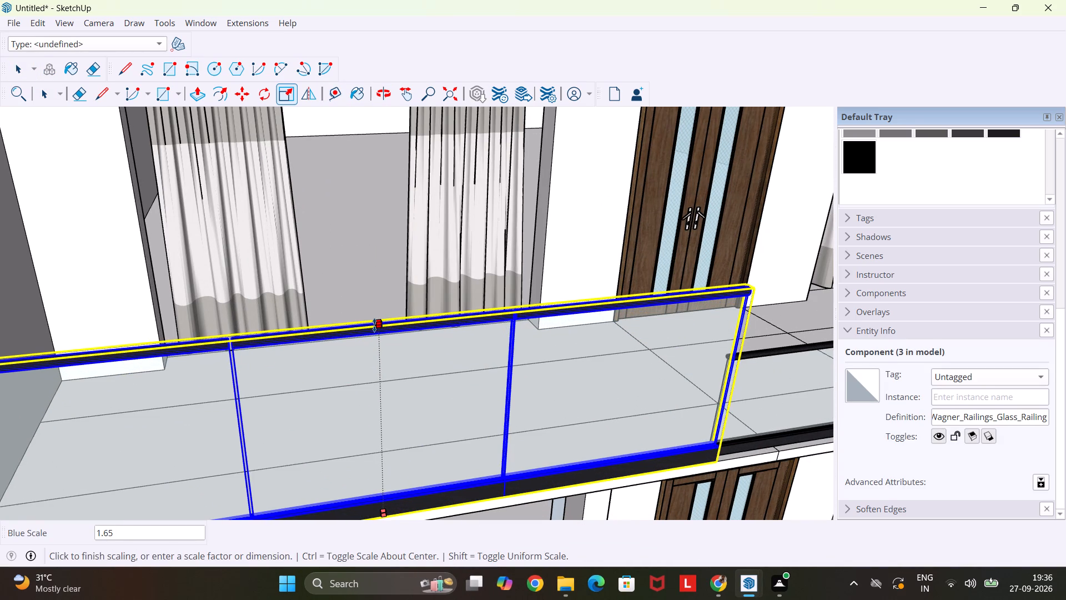
pyautogui.write("4'")
pyautogui.press('Return')
pyautogui.press('Escape')
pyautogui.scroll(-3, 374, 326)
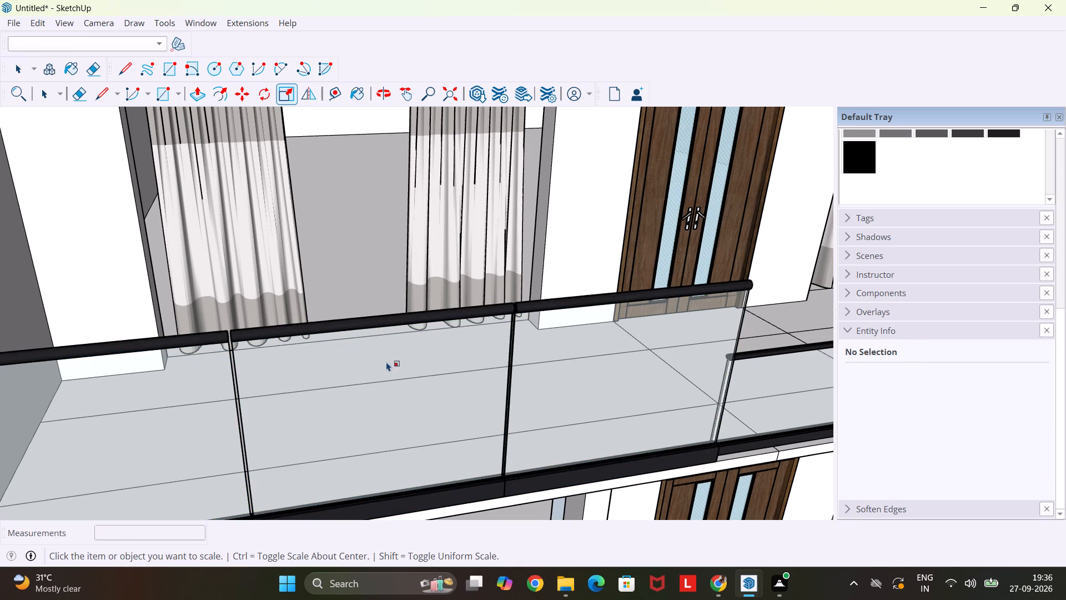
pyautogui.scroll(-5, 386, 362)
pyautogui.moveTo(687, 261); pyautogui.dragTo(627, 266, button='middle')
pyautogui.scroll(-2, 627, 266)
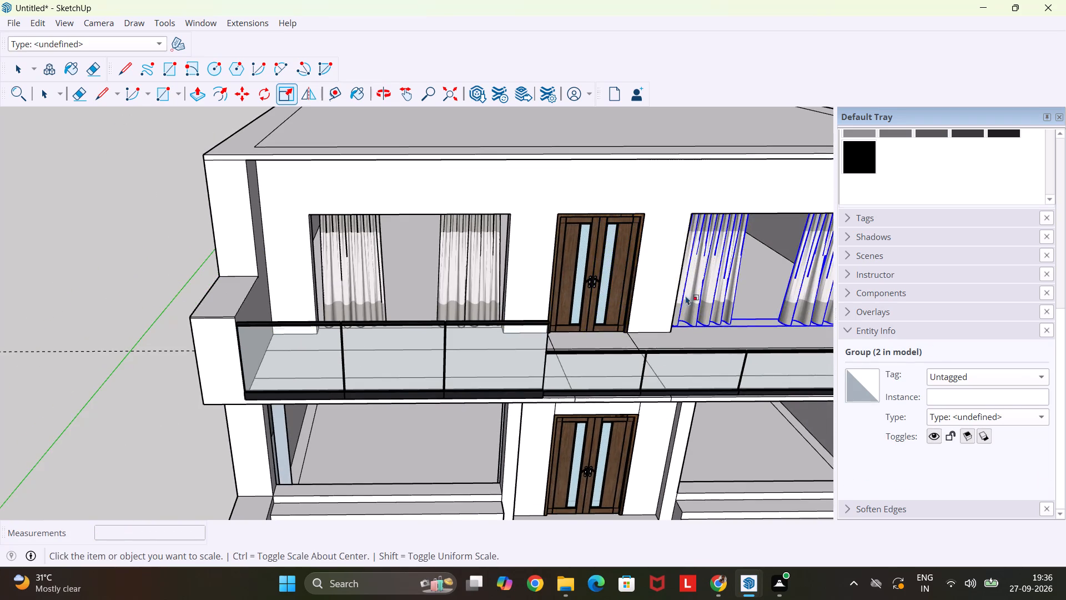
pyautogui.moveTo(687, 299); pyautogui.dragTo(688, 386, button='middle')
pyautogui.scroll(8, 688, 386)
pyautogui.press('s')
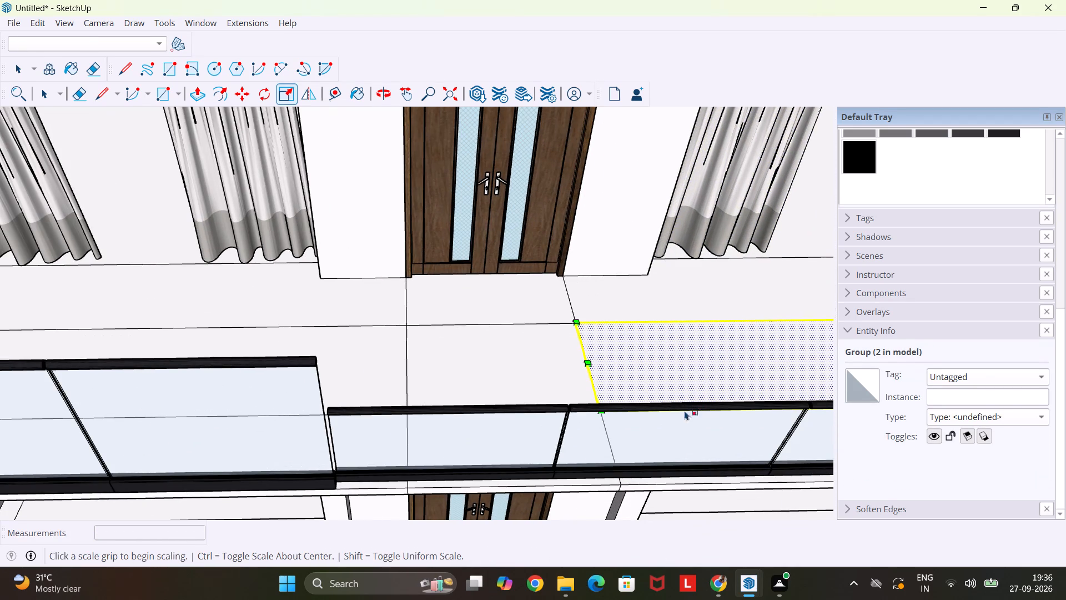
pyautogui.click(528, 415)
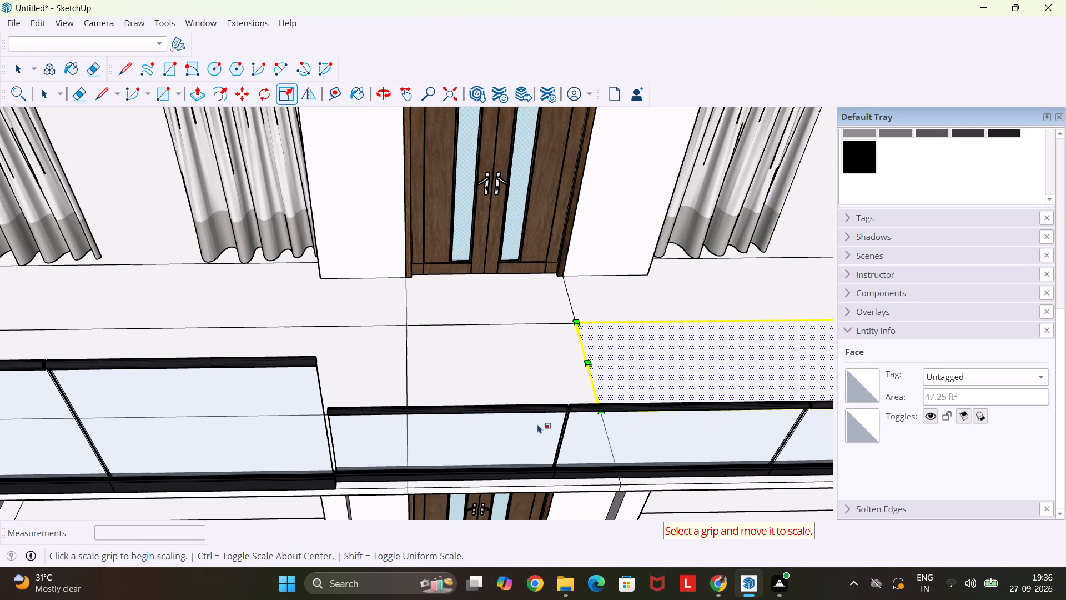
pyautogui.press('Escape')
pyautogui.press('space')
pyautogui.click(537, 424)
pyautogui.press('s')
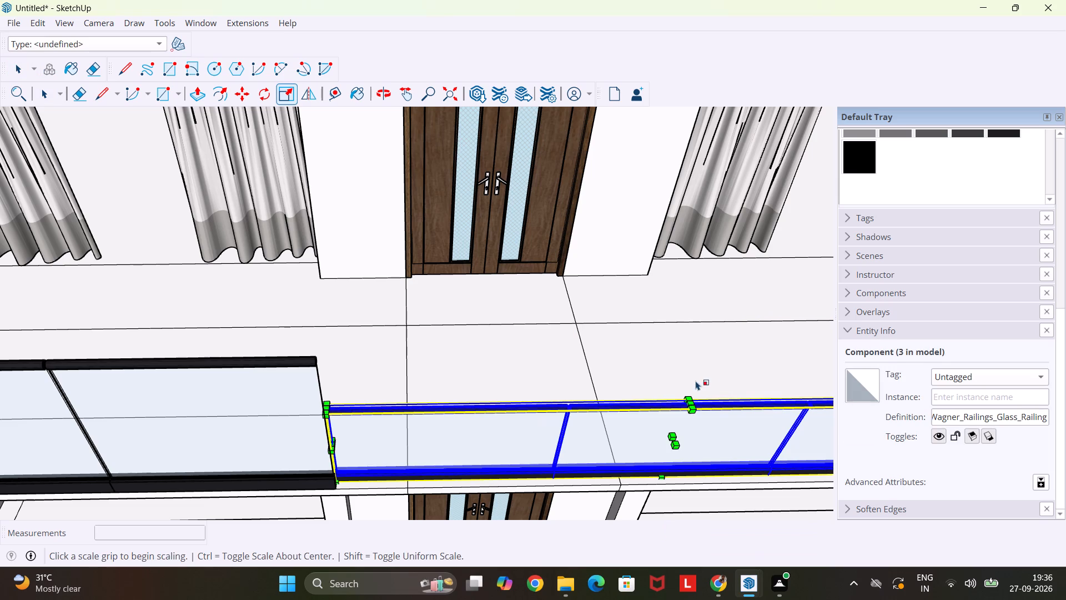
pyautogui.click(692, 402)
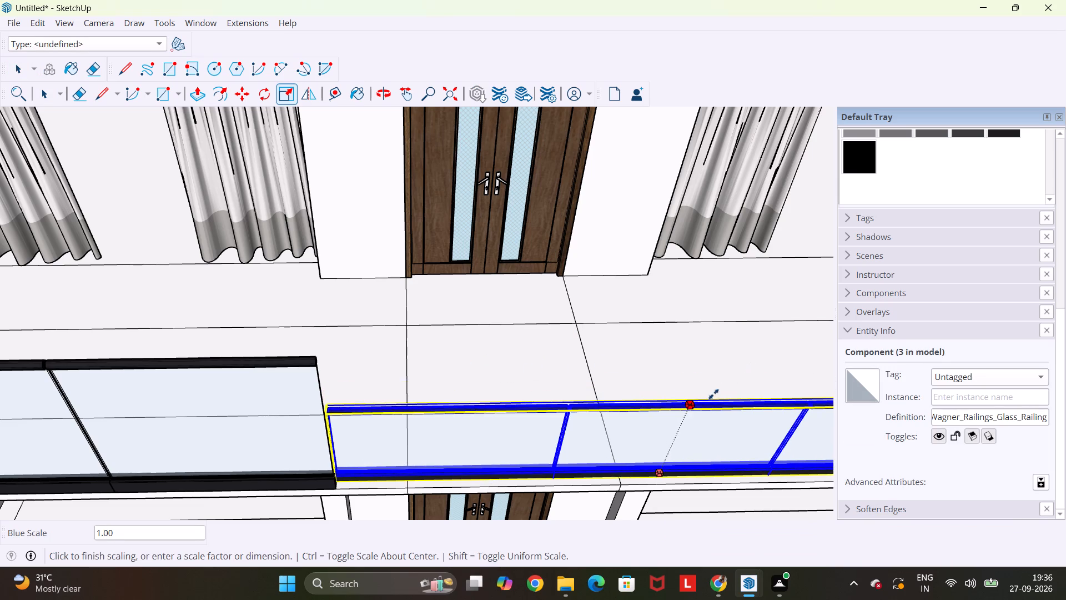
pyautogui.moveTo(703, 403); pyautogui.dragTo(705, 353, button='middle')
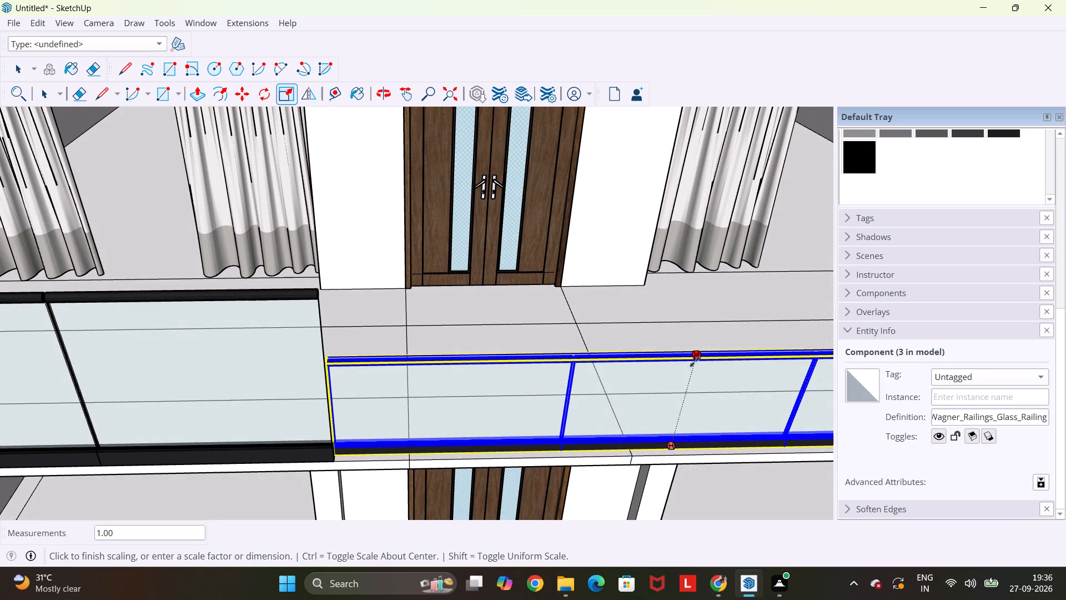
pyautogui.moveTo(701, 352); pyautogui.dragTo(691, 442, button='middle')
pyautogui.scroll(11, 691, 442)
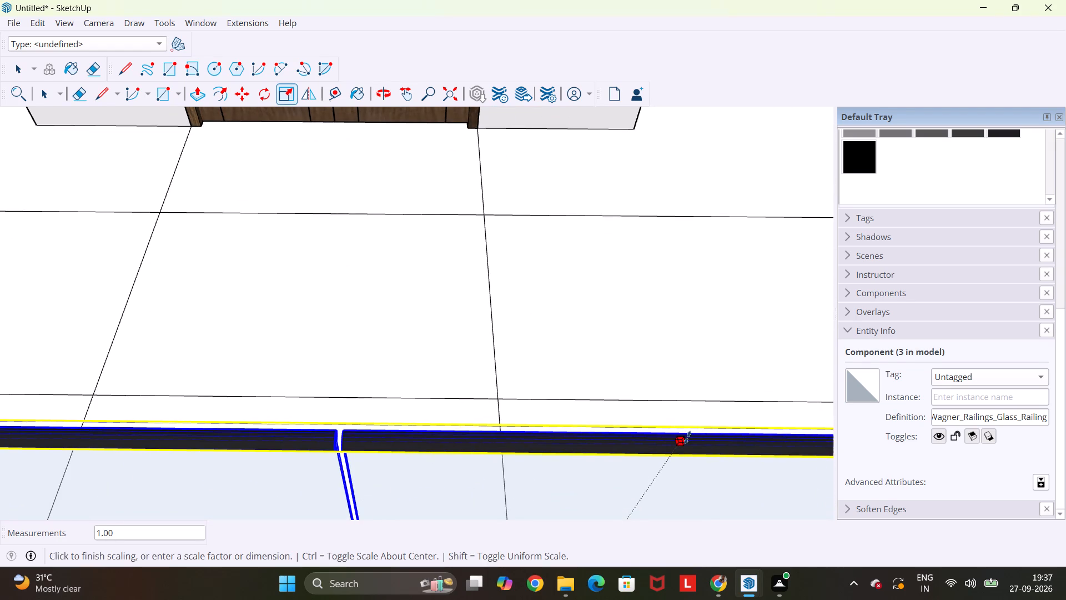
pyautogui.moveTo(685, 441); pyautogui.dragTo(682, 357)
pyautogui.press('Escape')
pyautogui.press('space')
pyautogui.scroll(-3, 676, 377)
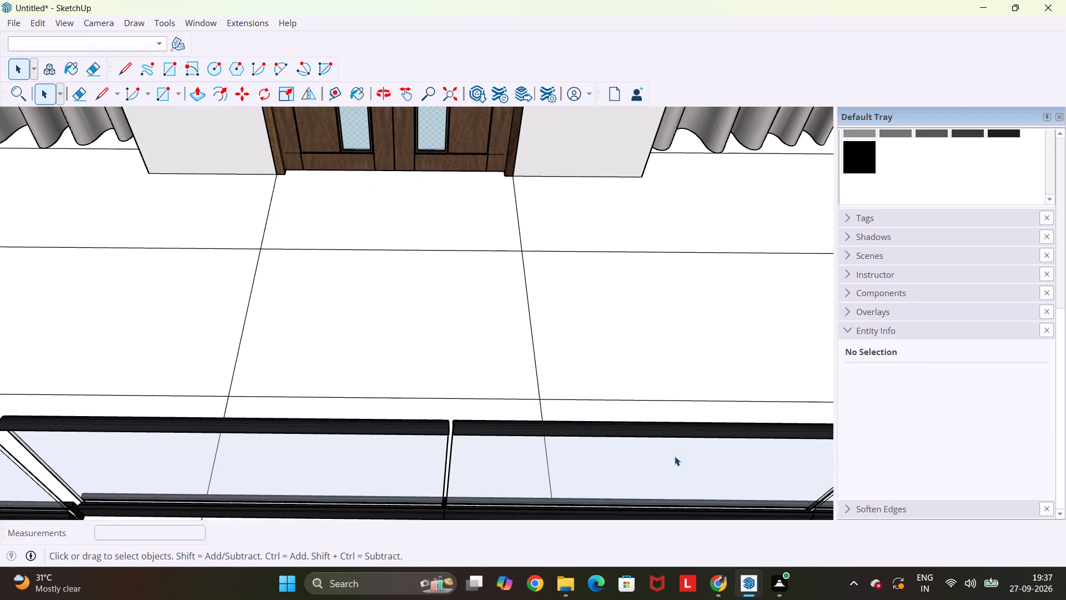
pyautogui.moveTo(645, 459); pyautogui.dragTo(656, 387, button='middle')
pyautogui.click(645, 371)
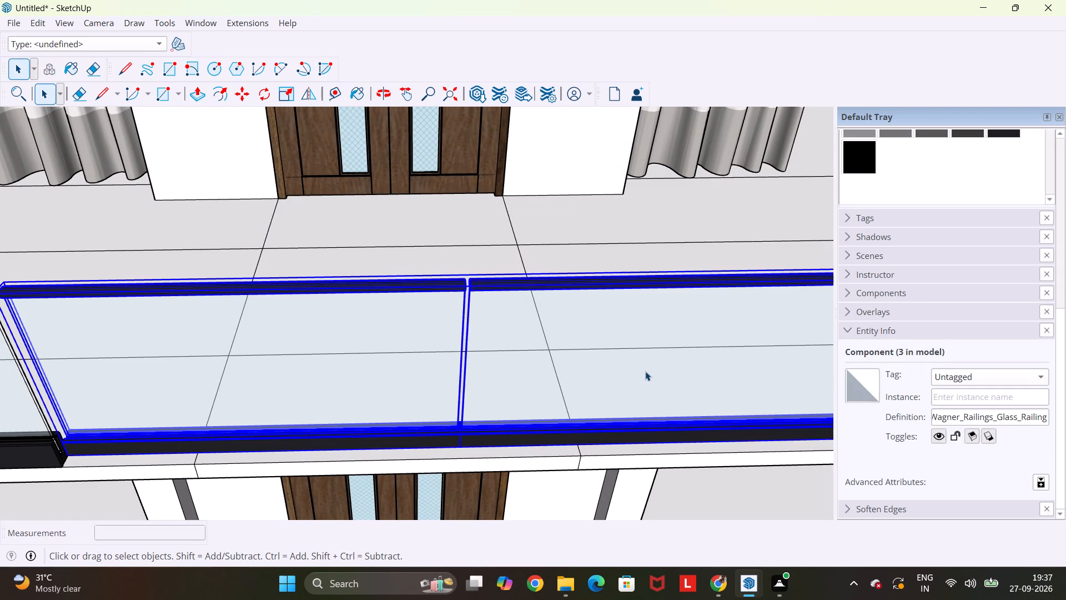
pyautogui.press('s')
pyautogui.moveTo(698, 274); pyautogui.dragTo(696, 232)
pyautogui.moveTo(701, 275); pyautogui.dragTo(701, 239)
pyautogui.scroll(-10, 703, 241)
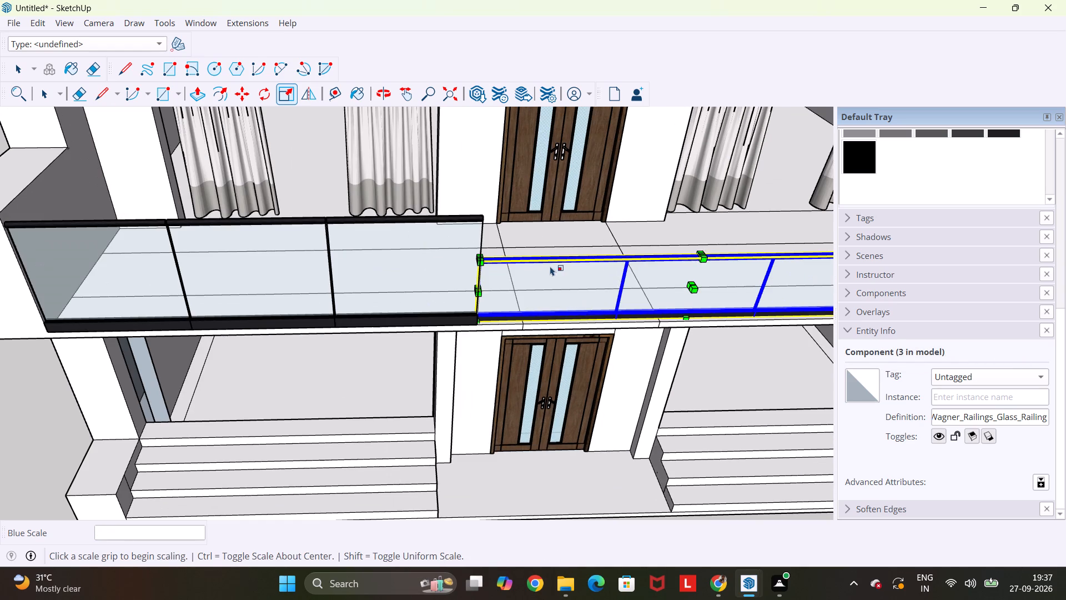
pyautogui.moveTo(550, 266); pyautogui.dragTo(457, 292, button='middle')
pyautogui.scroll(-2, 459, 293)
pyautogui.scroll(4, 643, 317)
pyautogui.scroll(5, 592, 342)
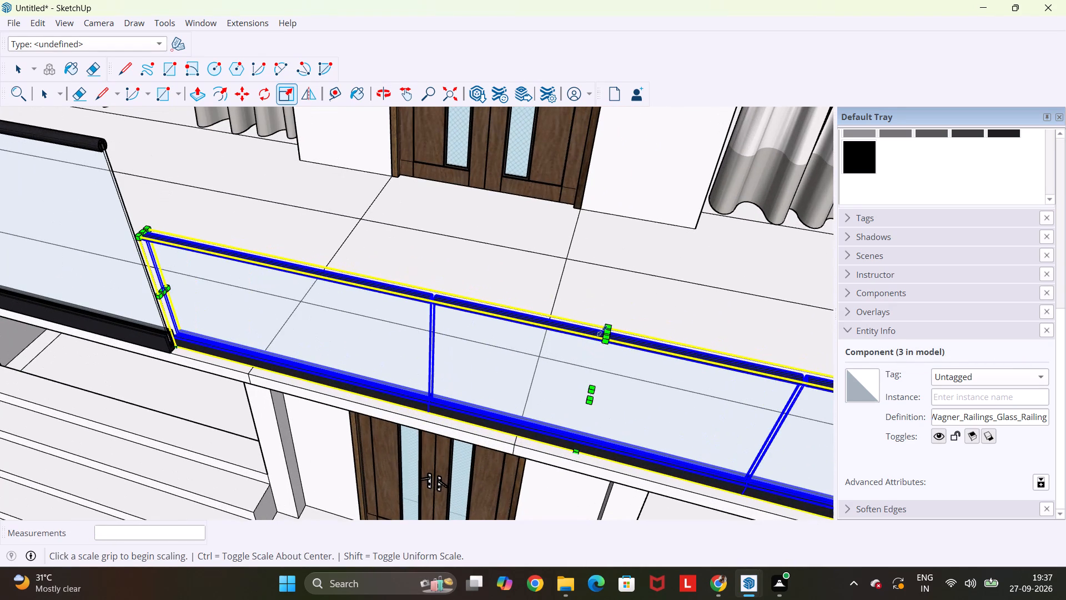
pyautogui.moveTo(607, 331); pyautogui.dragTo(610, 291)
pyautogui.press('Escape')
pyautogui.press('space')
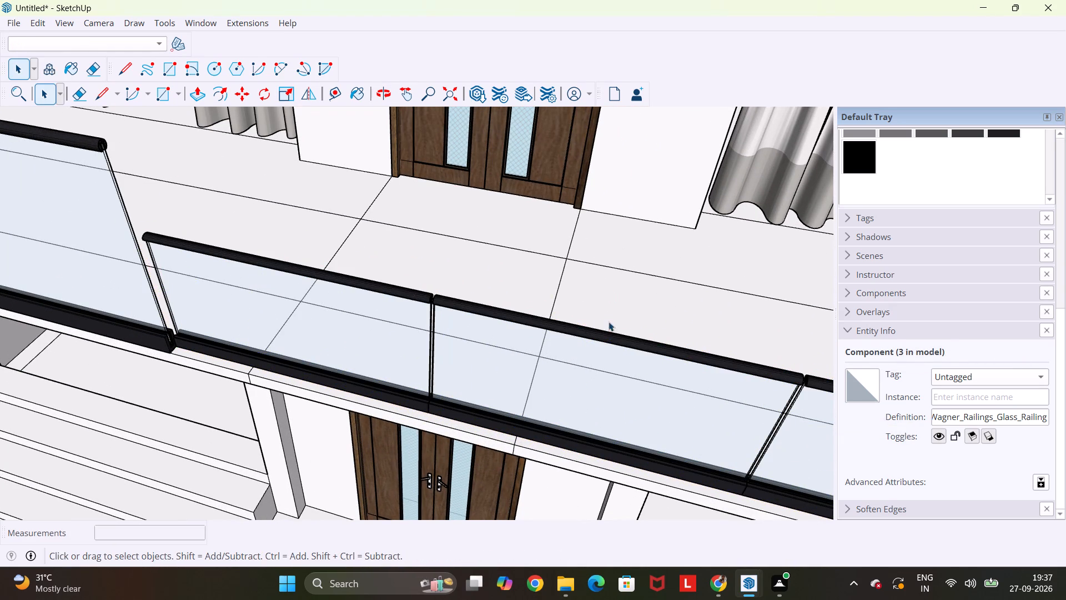
# Scale the middle glass railing, in front of the balcony door, vertically to a height of 4'.
pyautogui.click(609, 339)
pyautogui.press('s')
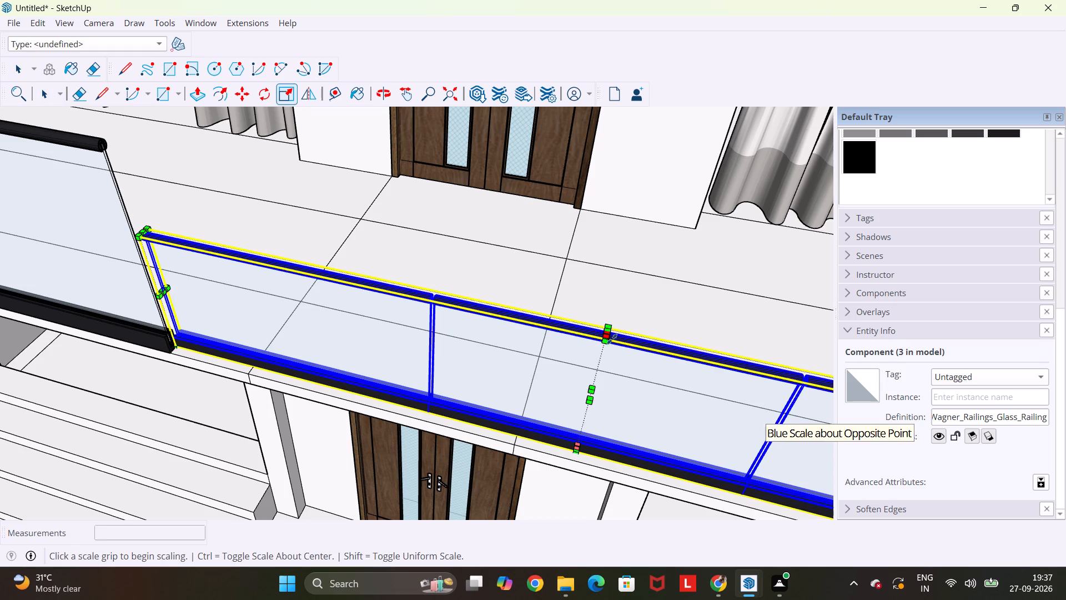
pyautogui.moveTo(612, 337); pyautogui.dragTo(532, 231)
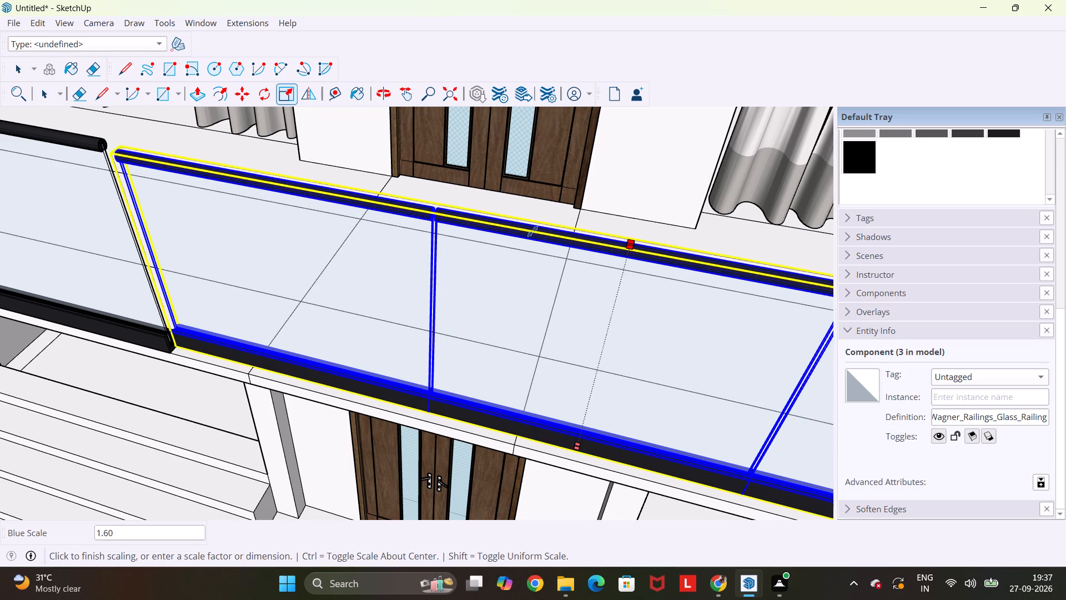
pyautogui.moveTo(532, 231); pyautogui.dragTo(525, 216)
pyautogui.write("4'")
pyautogui.press('Return')
pyautogui.press('Escape')
pyautogui.press('space')
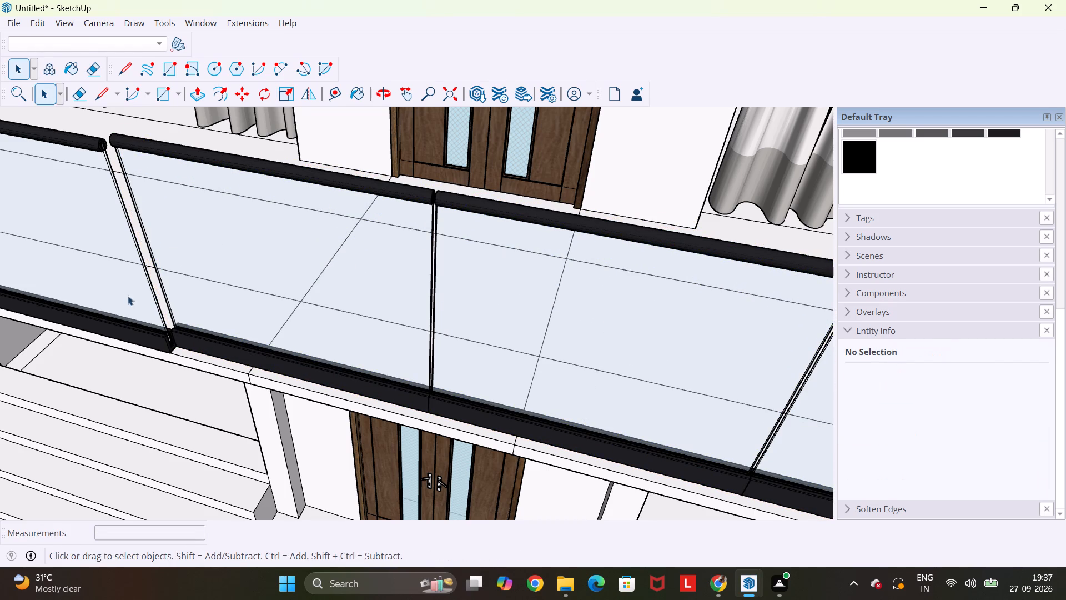
# Move the middle glass railing about 2" so its bottom front corner meets the first railing's end corner.
pyautogui.moveTo(117, 294); pyautogui.dragTo(304, 217, button='middle')
pyautogui.scroll(-3, 304, 217)
pyautogui.scroll(-1, 374, 263)
pyautogui.moveTo(374, 264); pyautogui.dragTo(338, 258, button='middle')
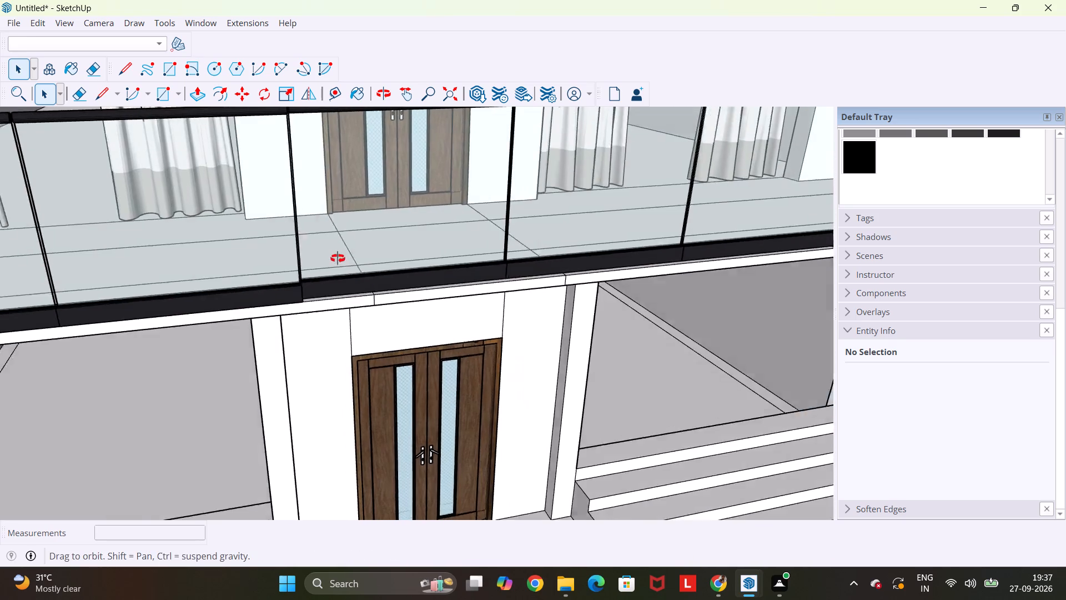
pyautogui.moveTo(338, 258); pyautogui.dragTo(272, 262, button='middle')
pyautogui.click(265, 277)
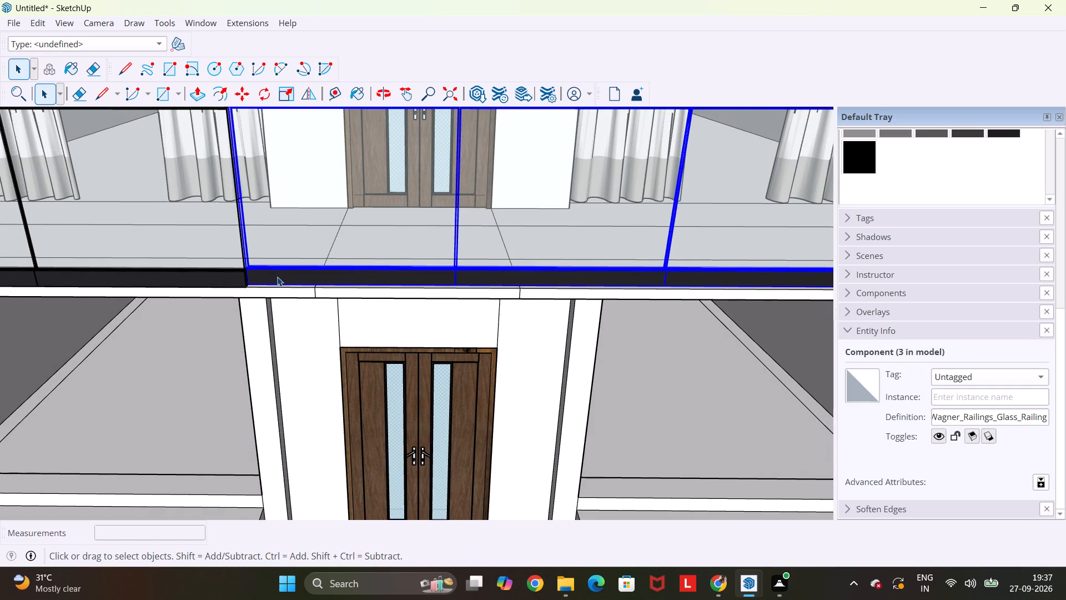
pyautogui.press('m')
pyautogui.scroll(15, 273, 282)
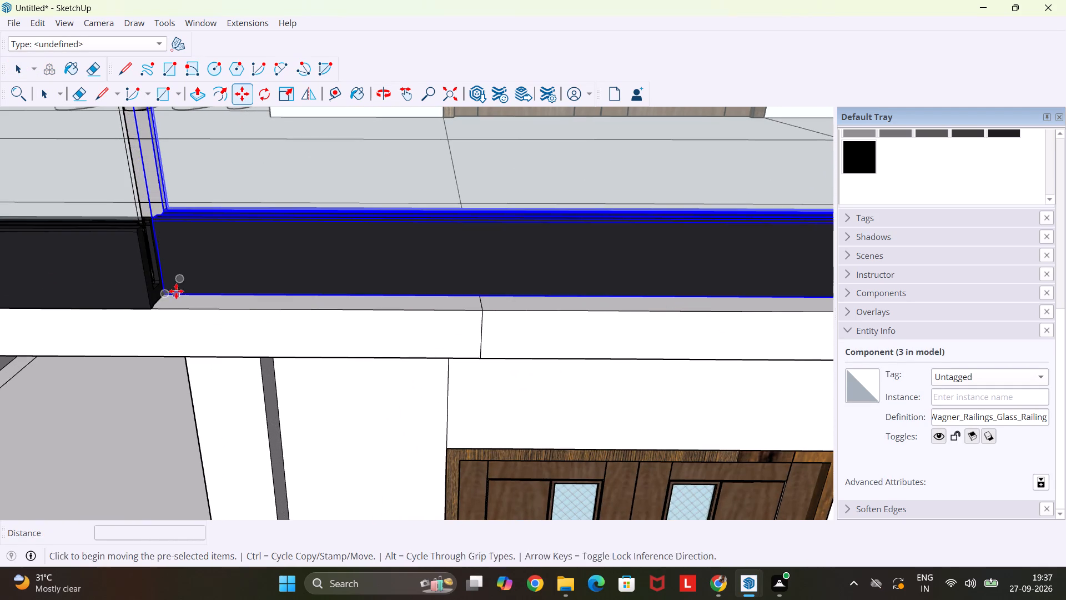
pyautogui.click(165, 294)
pyautogui.click(157, 307)
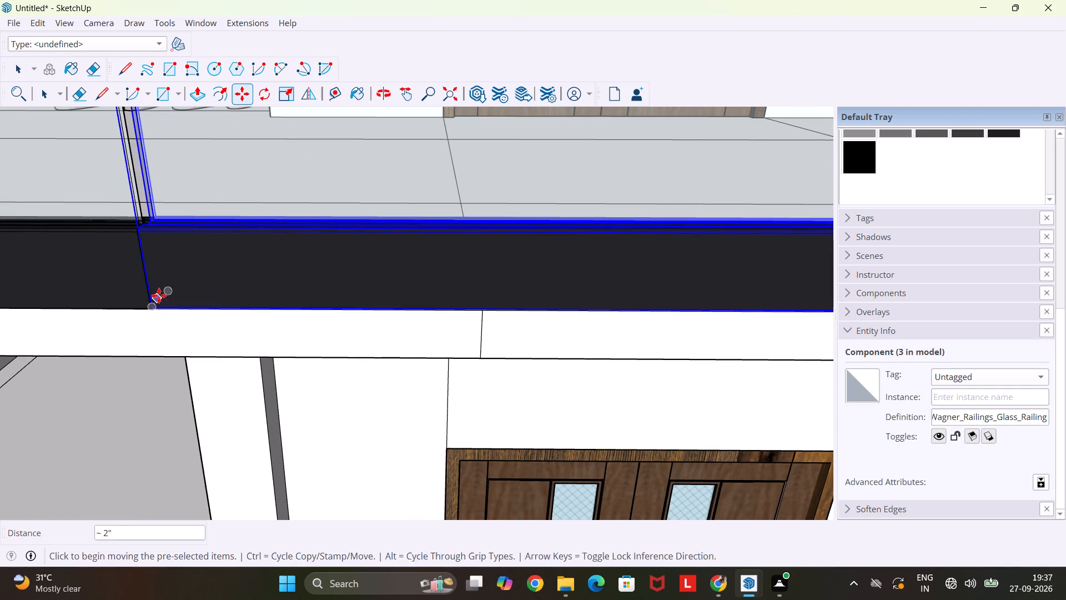
pyautogui.scroll(-20, 159, 295)
pyautogui.scroll(-4, 159, 295)
pyautogui.press('Escape')
pyautogui.press('space')
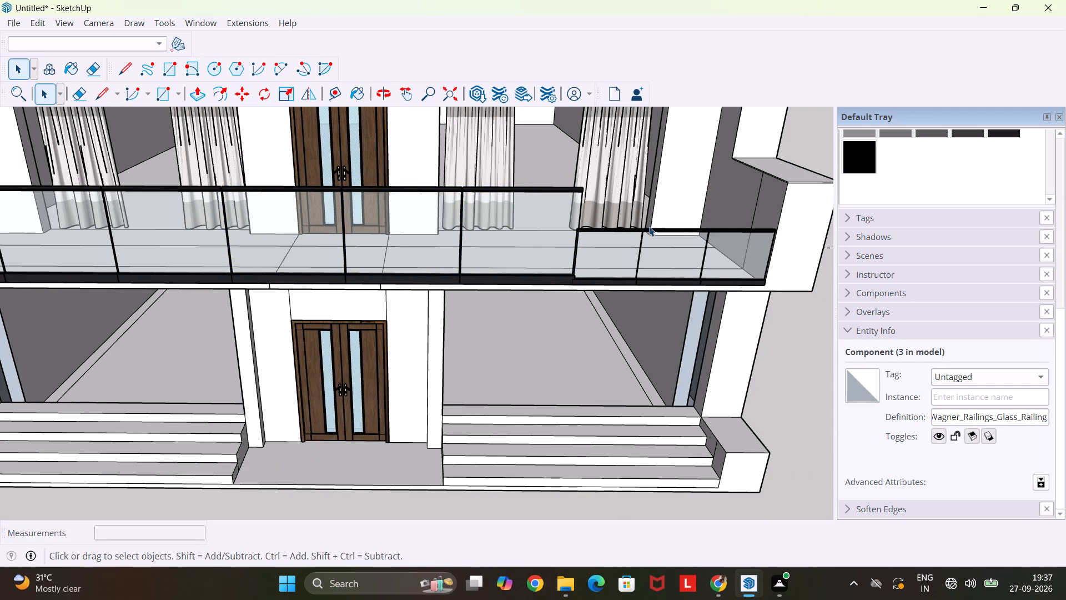
# Scale the third glass railing, next to the right side wall, vertically to a height of 4'.
pyautogui.moveTo(649, 227); pyautogui.dragTo(567, 252, button='middle')
pyautogui.click(663, 280)
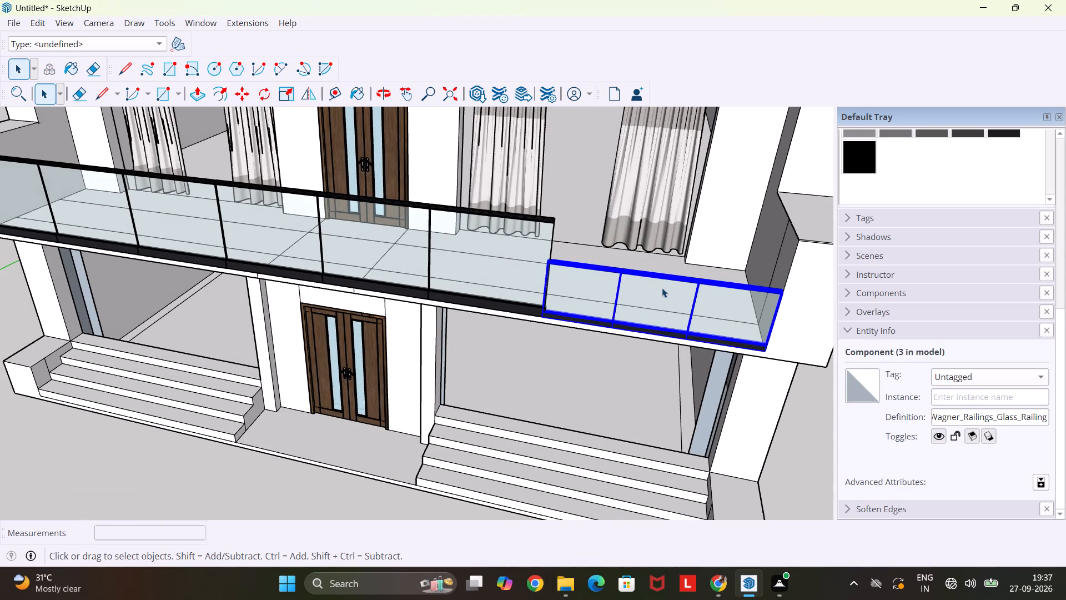
pyautogui.press('s')
pyautogui.scroll(14, 572, 310)
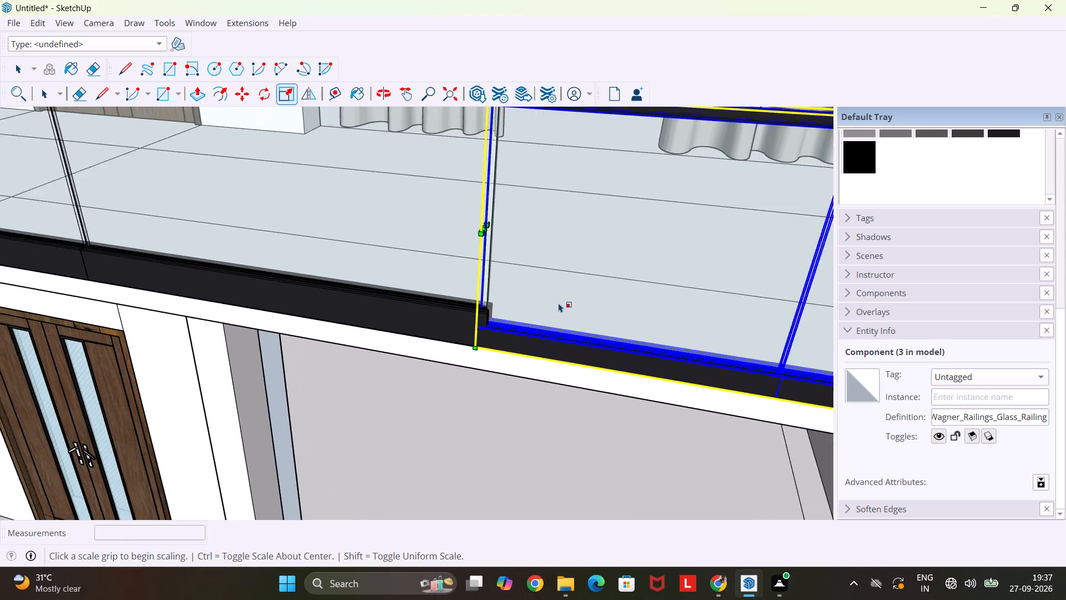
pyautogui.scroll(5, 559, 303)
pyautogui.scroll(-7, 559, 303)
pyautogui.scroll(1, 563, 303)
pyautogui.scroll(-9, 564, 303)
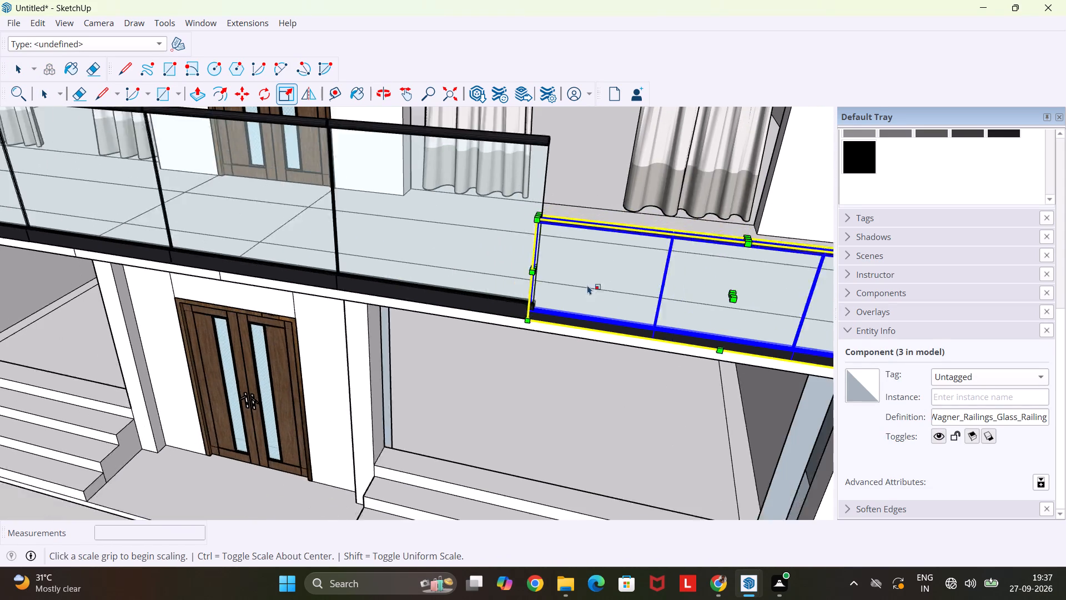
pyautogui.scroll(-2, 587, 285)
pyautogui.moveTo(734, 212); pyautogui.dragTo(721, 292, button='middle')
pyautogui.scroll(3, 707, 376)
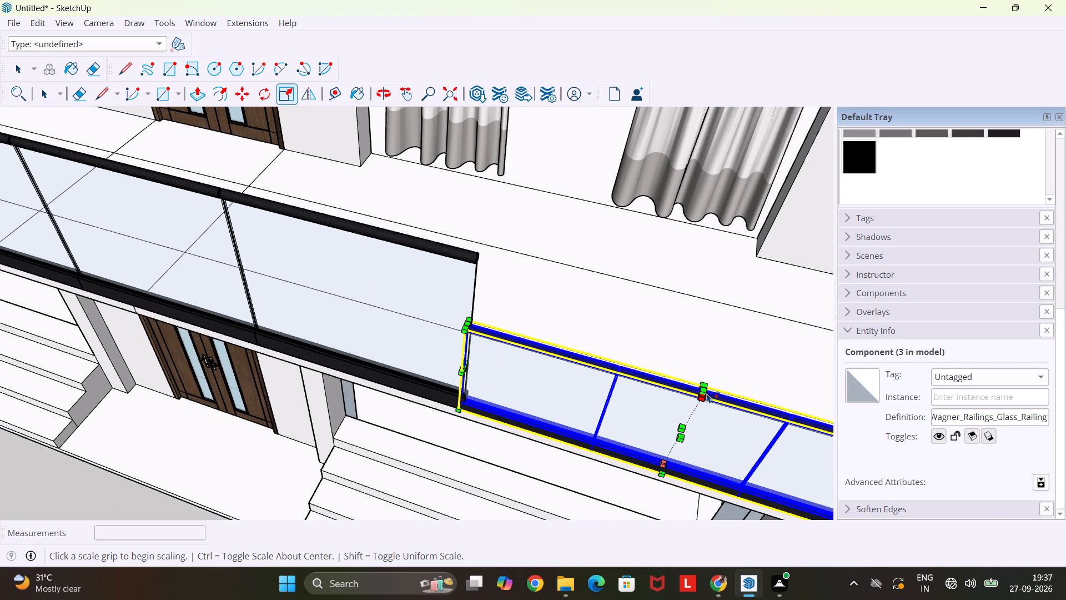
pyautogui.click(707, 391)
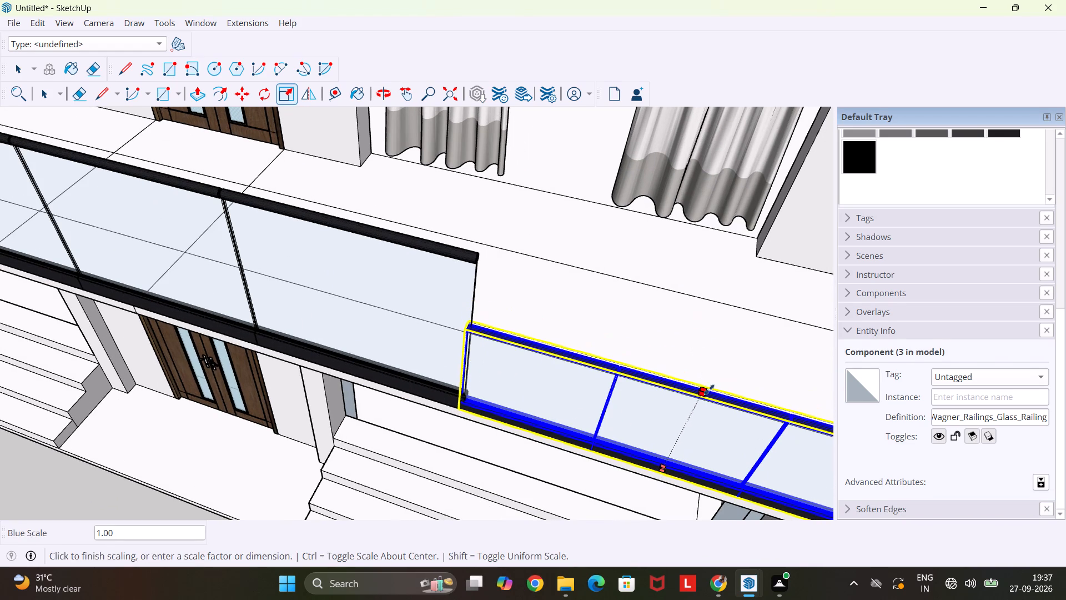
pyautogui.write("4'")
pyautogui.press('Return')
pyautogui.press('Escape')
pyautogui.press('space')
# Examine the front facade with its balcony railings as a whole and the SHOP-1 opening up close.
pyautogui.scroll(-18, 723, 342)
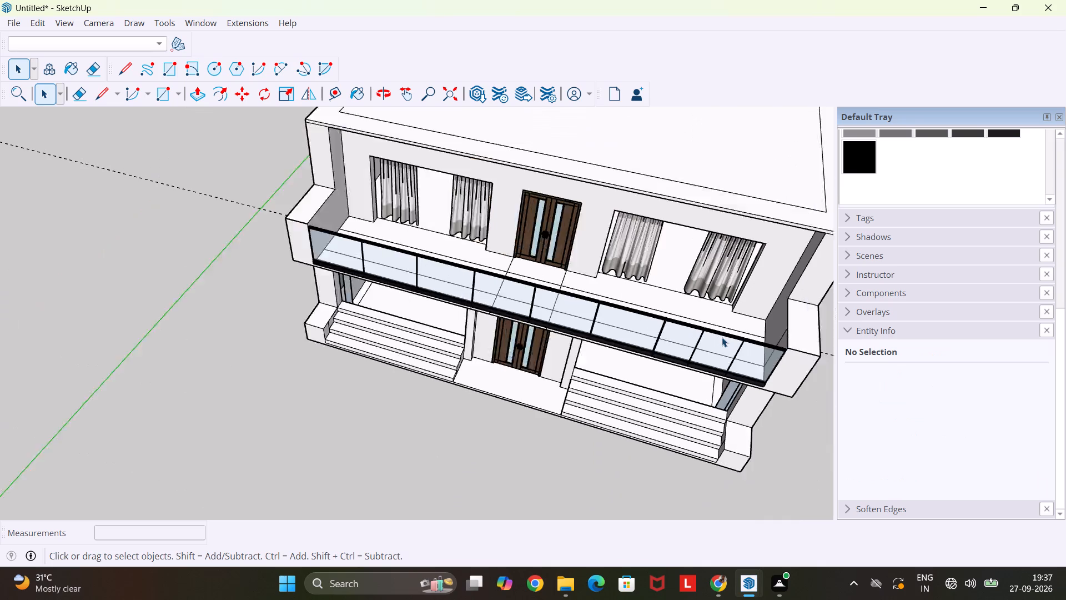
pyautogui.scroll(-2, 722, 337)
pyautogui.moveTo(706, 382); pyautogui.dragTo(754, 229, button='middle')
pyautogui.scroll(-1, 753, 229)
pyautogui.press('Escape')
pyautogui.scroll(-5, 732, 231)
pyautogui.press('space')
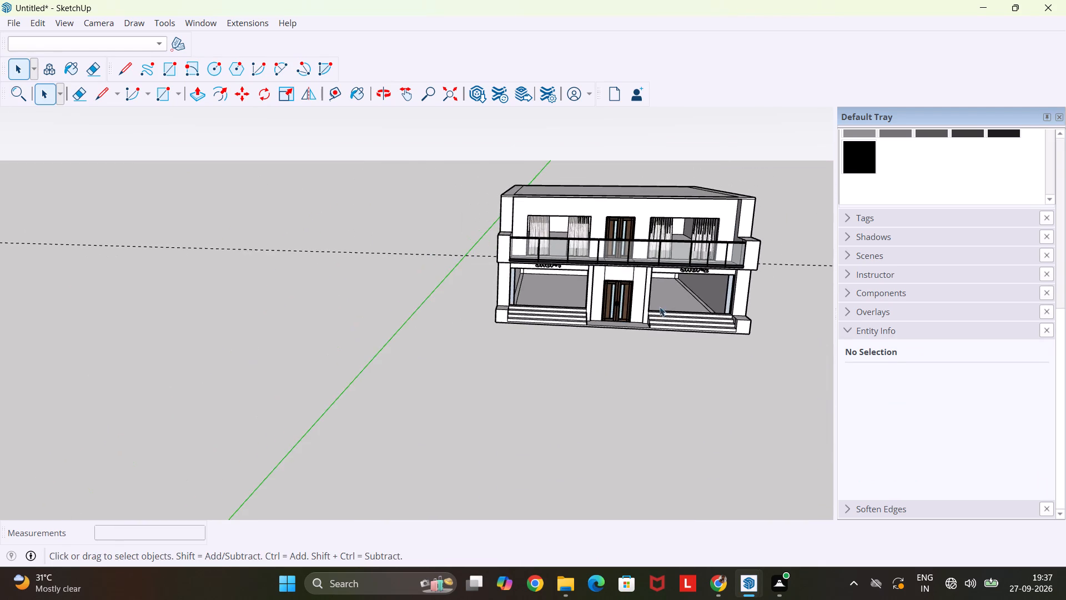
pyautogui.moveTo(661, 321); pyautogui.dragTo(647, 271, button='middle')
pyautogui.scroll(5, 574, 291)
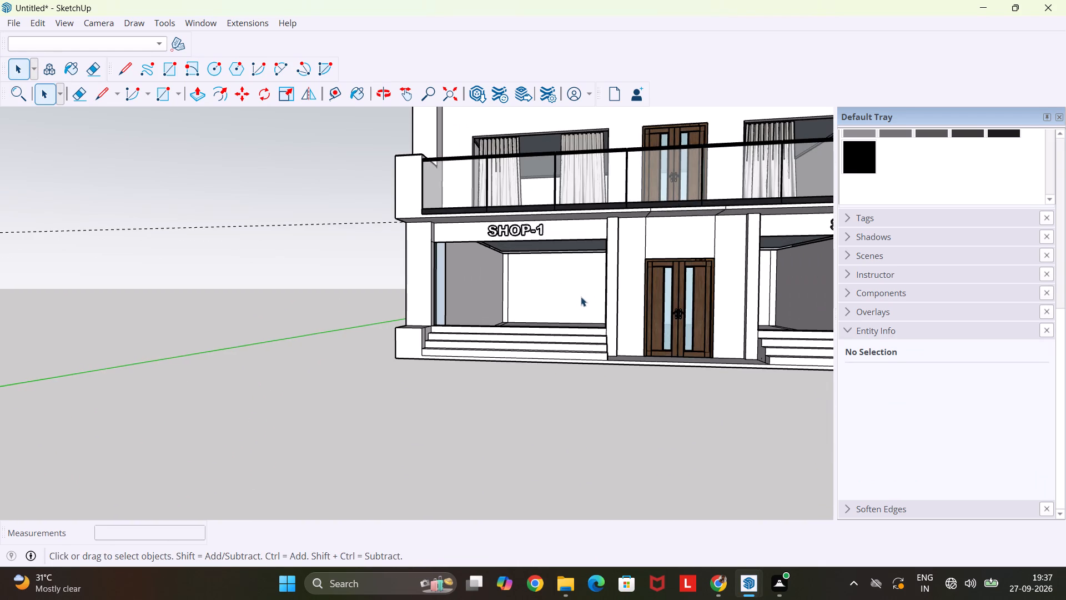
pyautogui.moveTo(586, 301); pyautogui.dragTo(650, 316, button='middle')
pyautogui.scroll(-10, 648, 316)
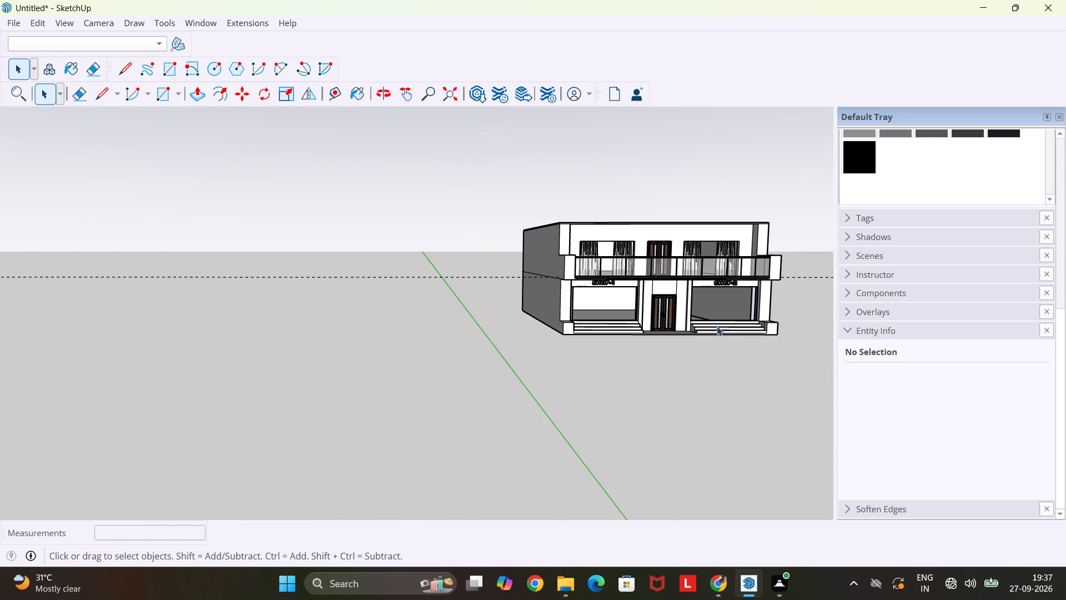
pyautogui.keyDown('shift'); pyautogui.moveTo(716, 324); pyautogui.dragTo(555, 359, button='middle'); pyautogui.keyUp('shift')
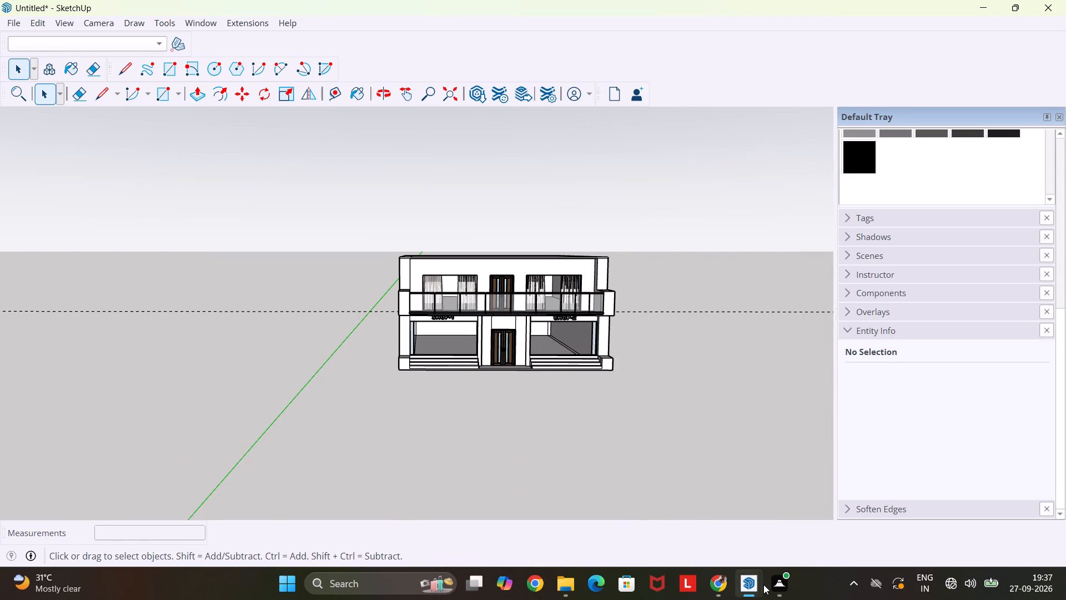
# Look through the downloaded SketchUp models and images in File Explorer's Downloads folder.
pyautogui.click(725, 584)
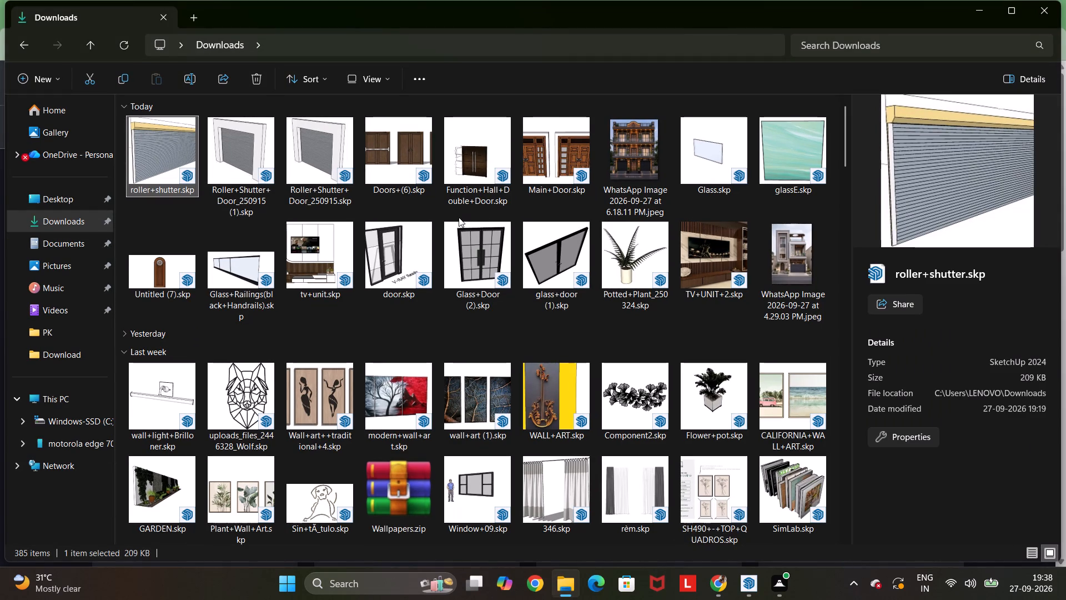
pyautogui.scroll(-1, 459, 217)
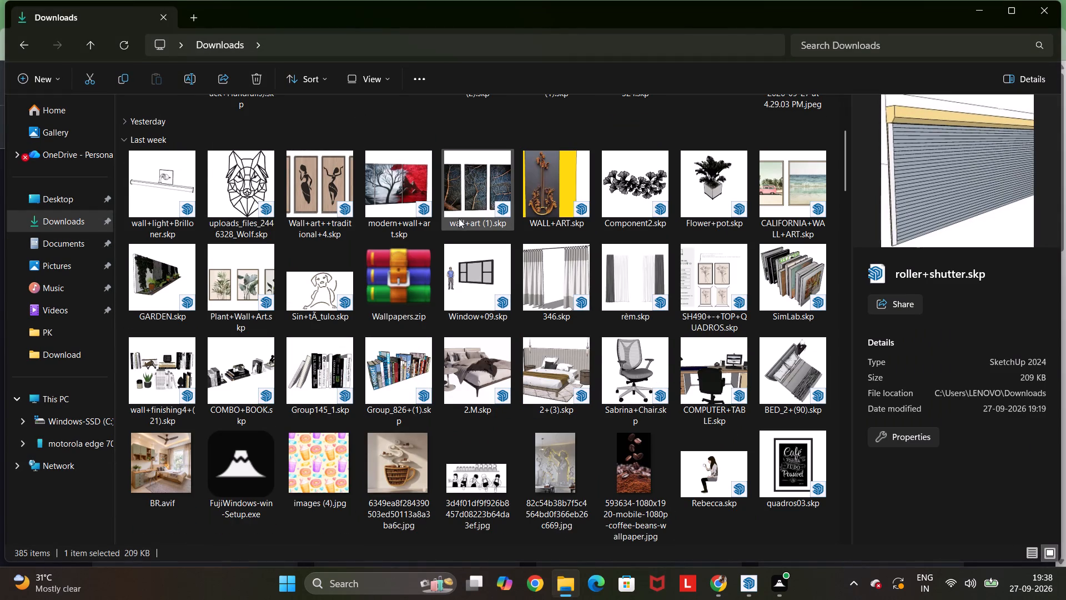
pyautogui.scroll(-2, 459, 219)
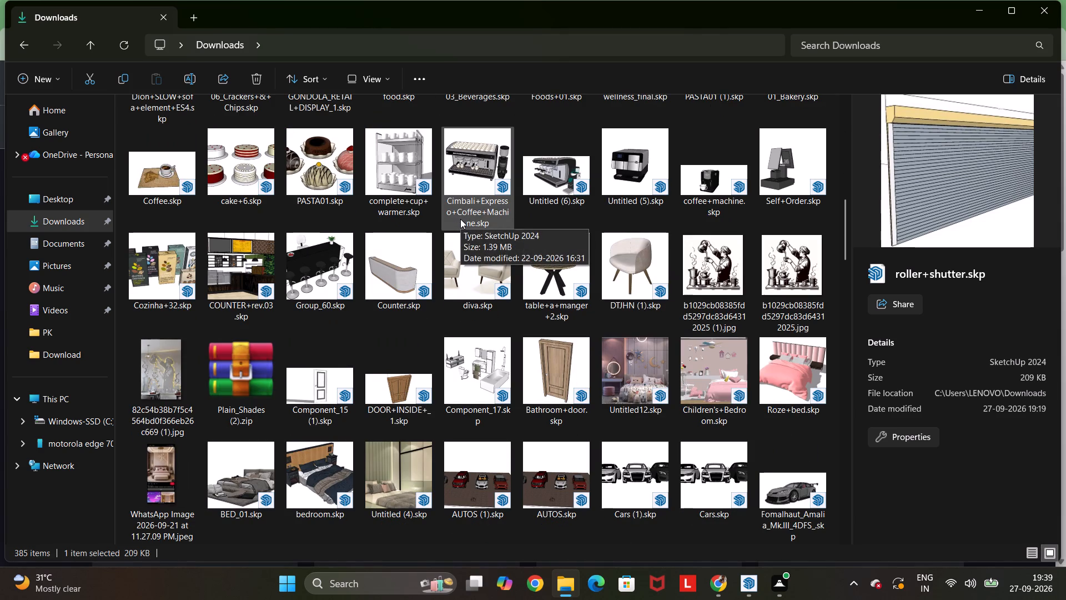
pyautogui.scroll(-2, 503, 220)
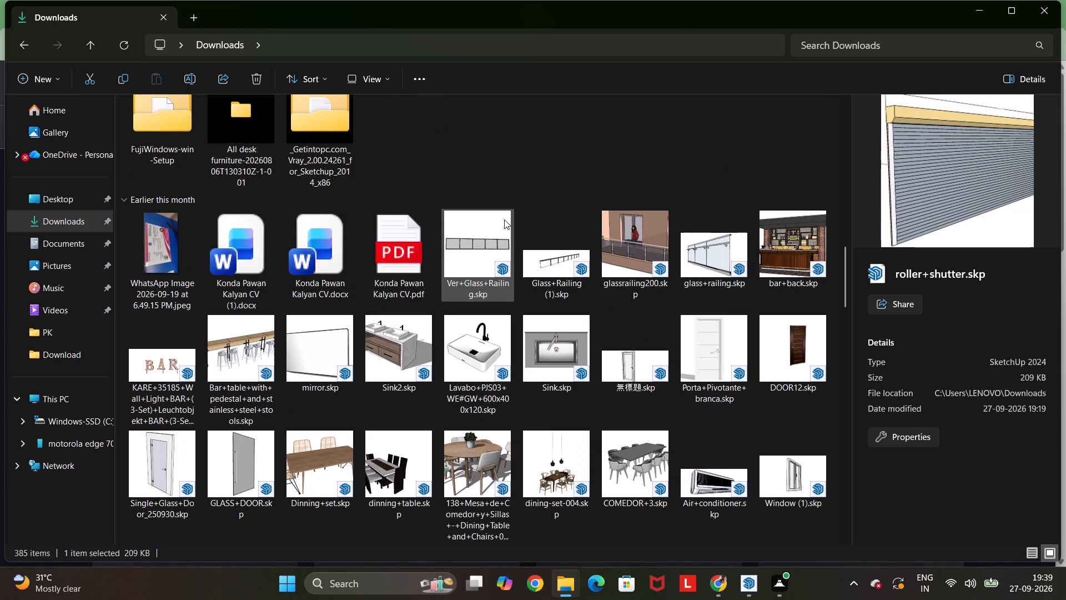
pyautogui.scroll(-2, 505, 214)
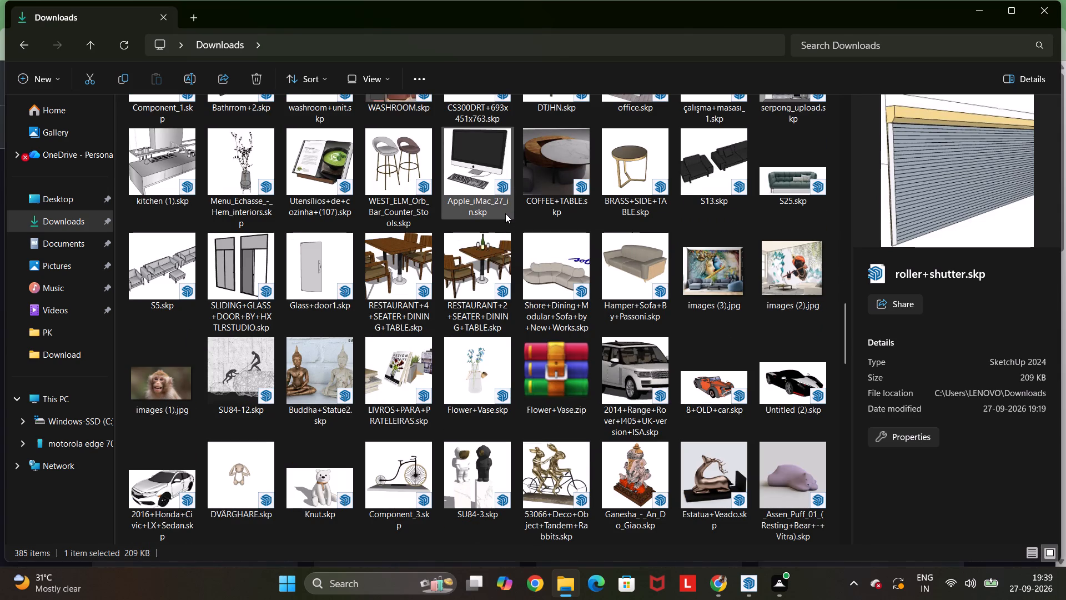
pyautogui.scroll(-1, 505, 213)
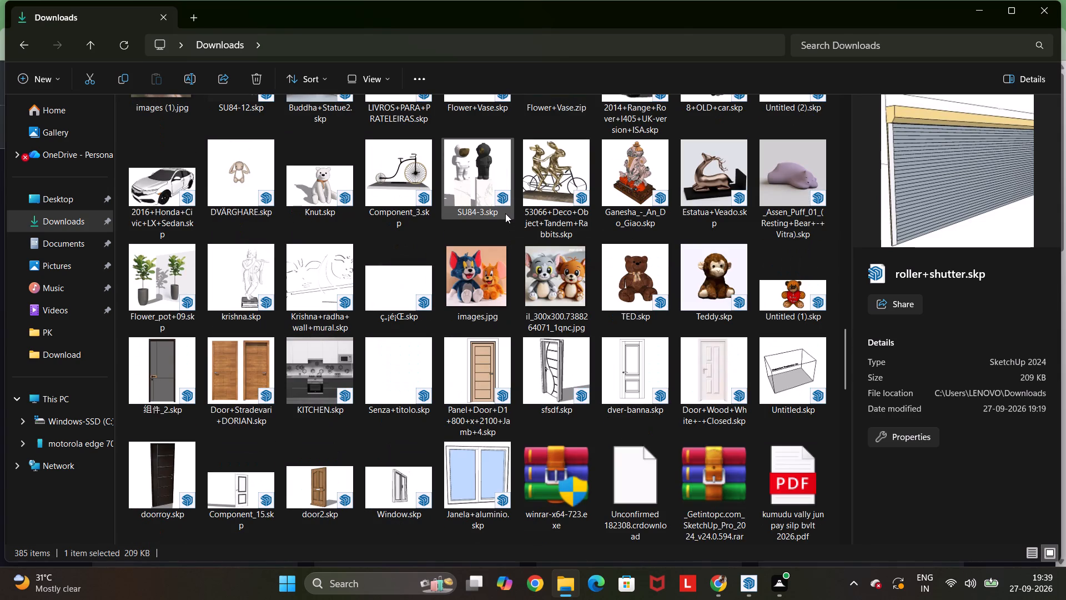
pyautogui.scroll(-1, 521, 284)
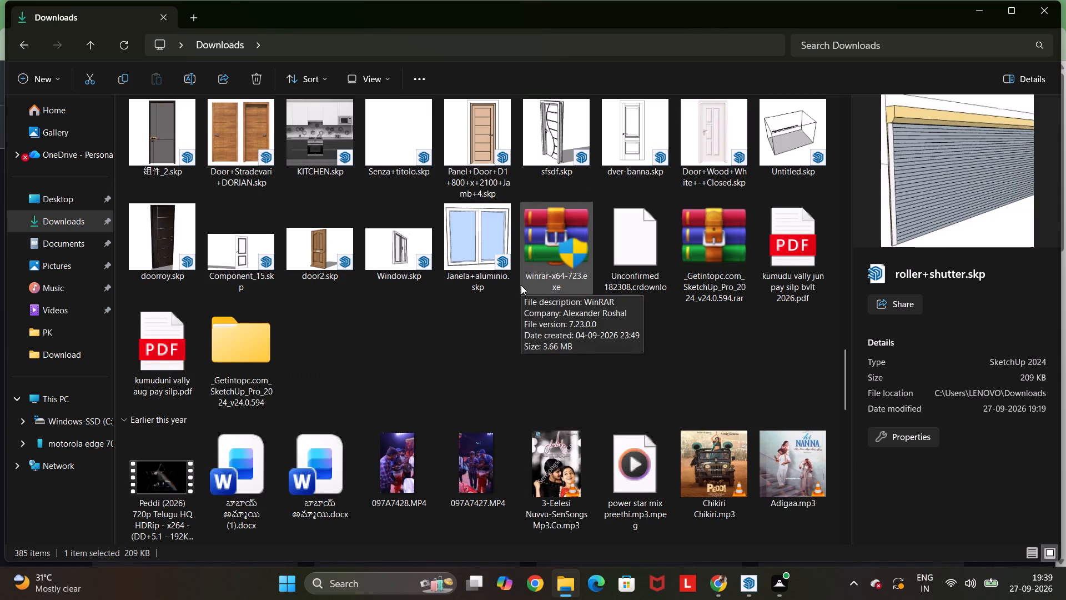
pyautogui.scroll(-1, 531, 287)
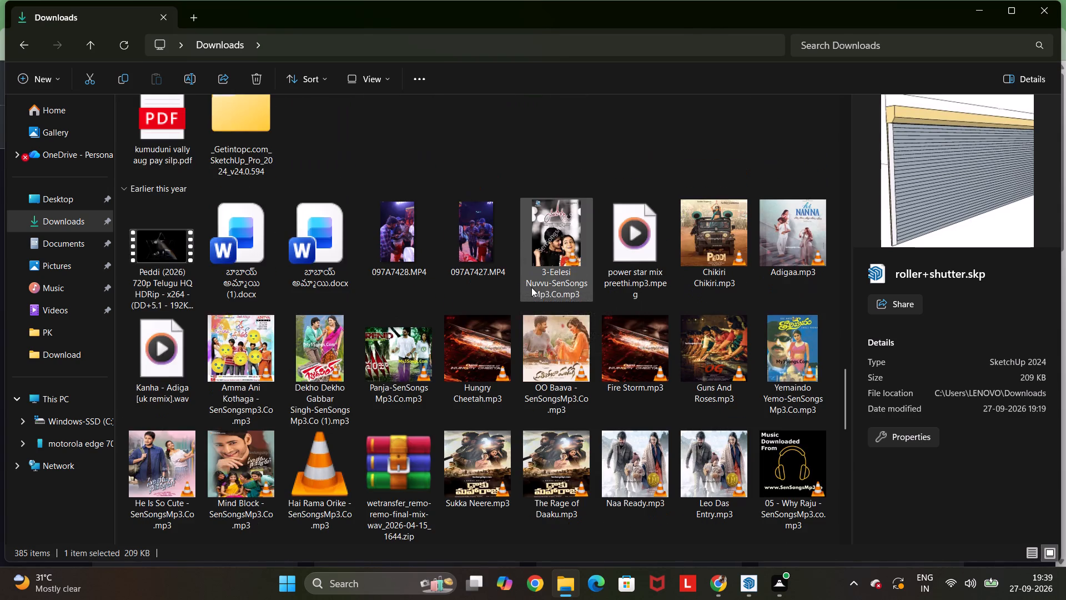
pyautogui.scroll(20, 531, 287)
pyautogui.scroll(2, 531, 287)
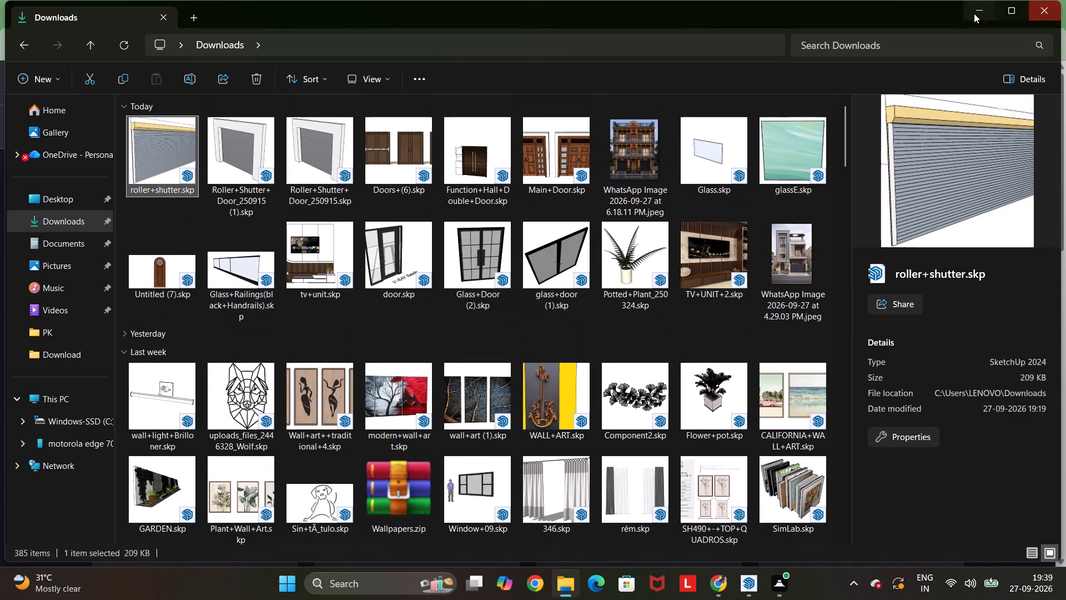
pyautogui.click(983, 11)
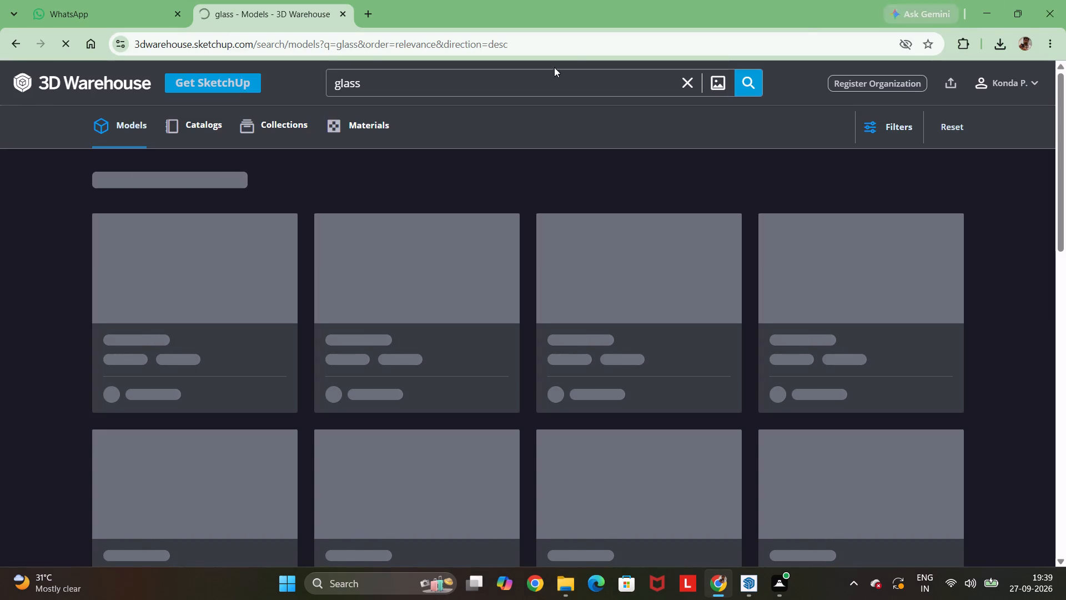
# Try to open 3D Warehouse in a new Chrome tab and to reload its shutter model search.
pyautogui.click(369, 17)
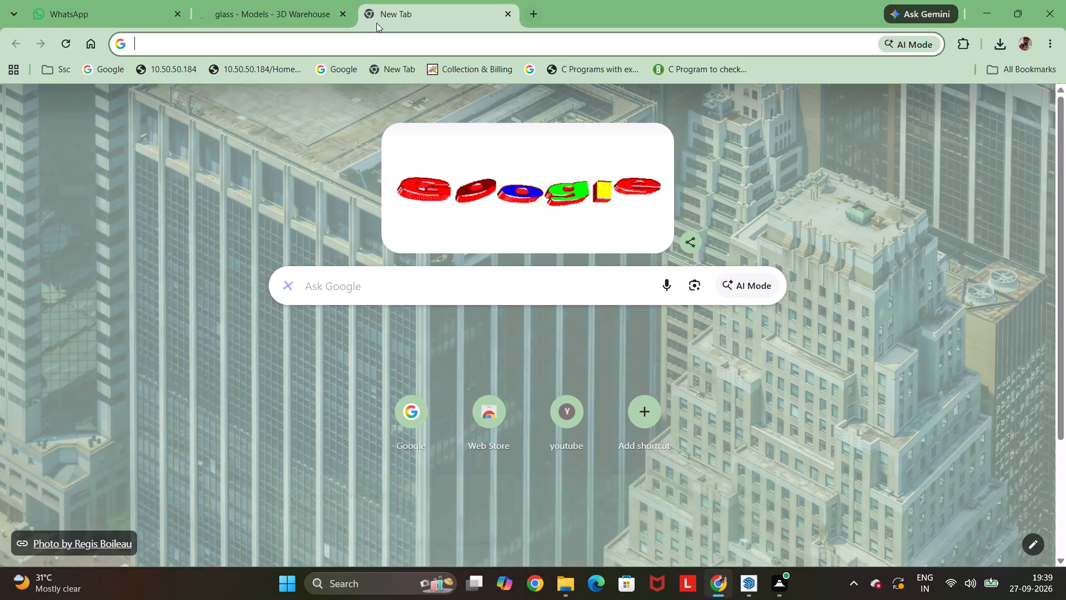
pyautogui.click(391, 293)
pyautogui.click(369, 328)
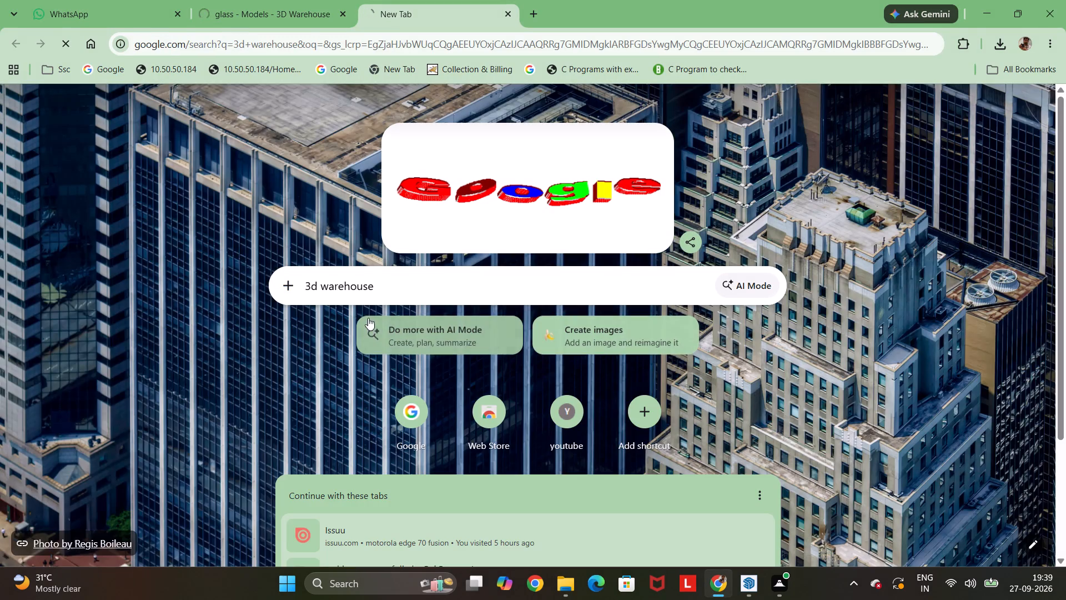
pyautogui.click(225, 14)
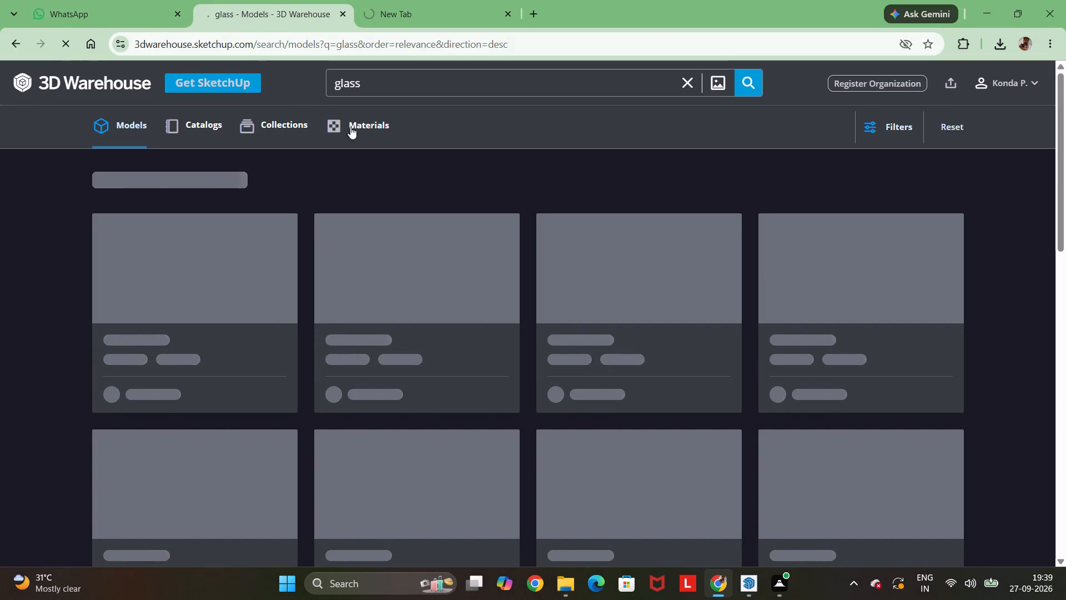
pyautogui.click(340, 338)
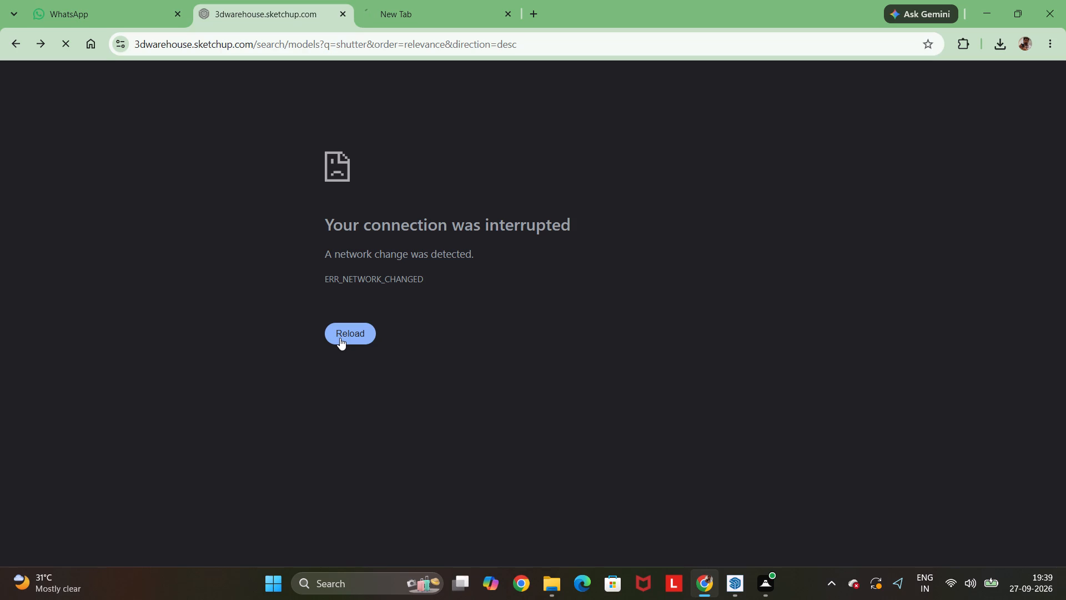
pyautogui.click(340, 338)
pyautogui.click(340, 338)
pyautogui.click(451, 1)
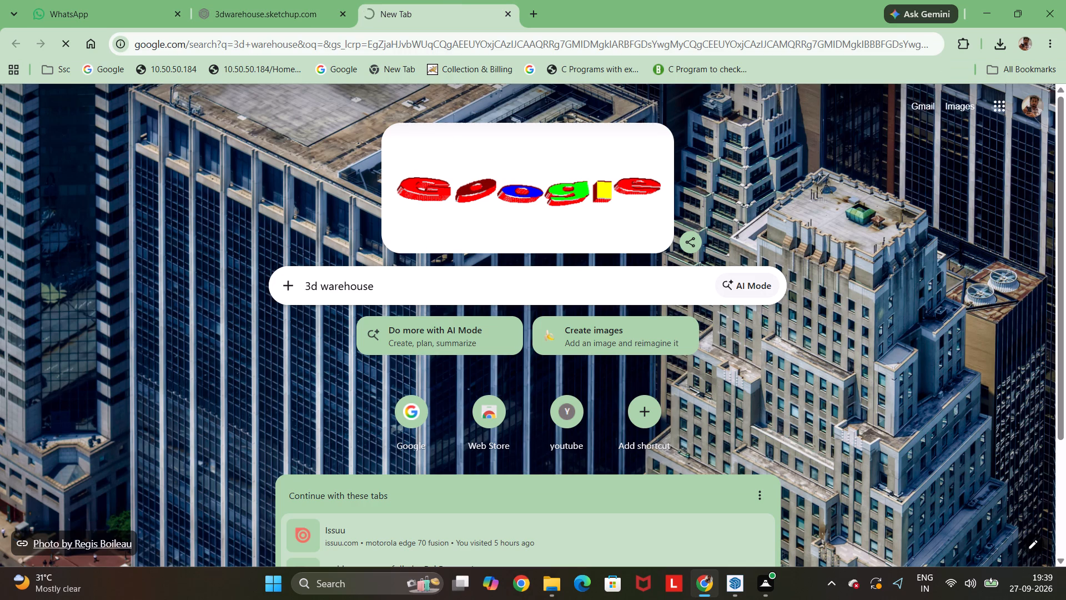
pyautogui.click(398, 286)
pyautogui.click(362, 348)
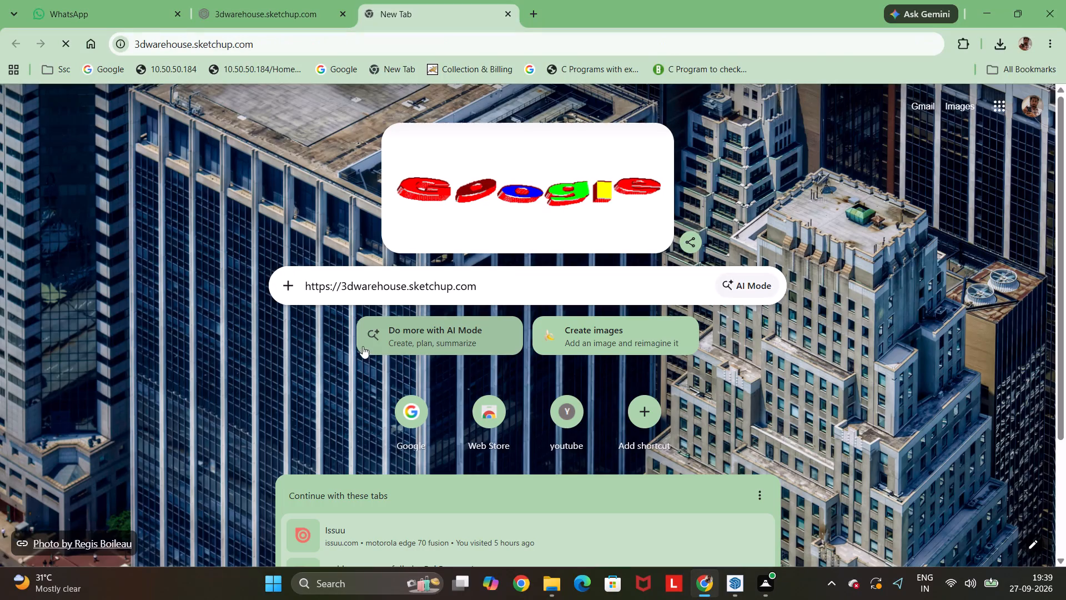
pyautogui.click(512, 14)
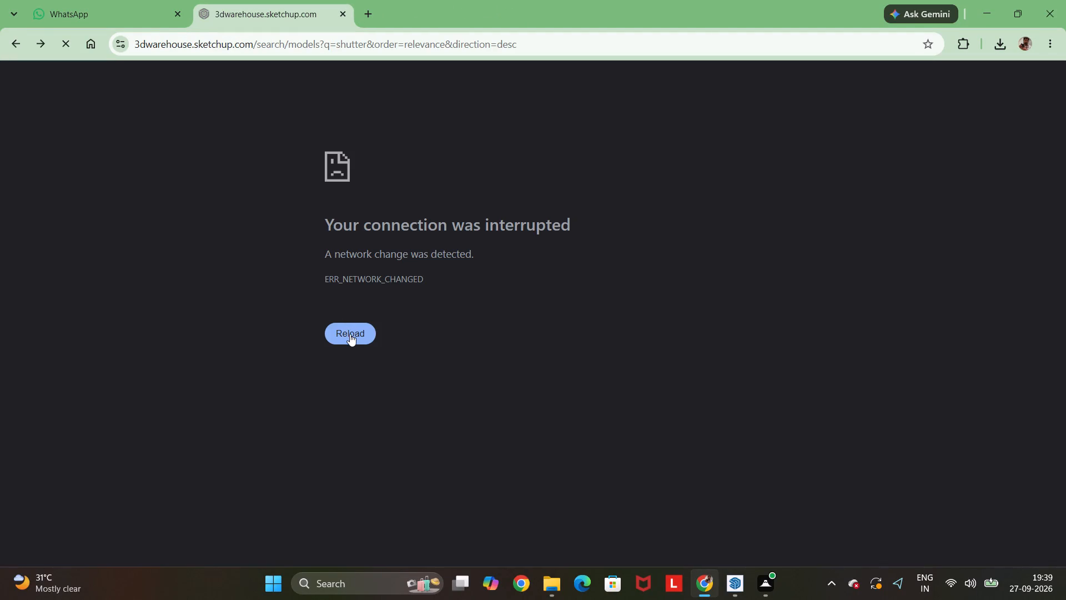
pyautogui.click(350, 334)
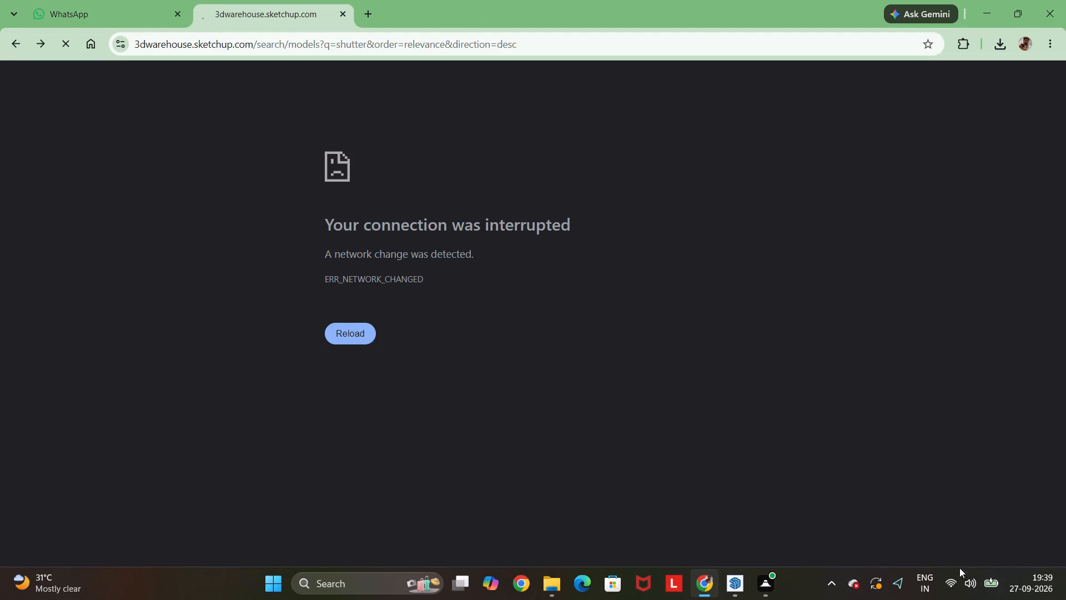
# Check the Wi-Fi connection and try the browser's home page before returning to SketchUp.
pyautogui.click(958, 578)
pyautogui.click(883, 323)
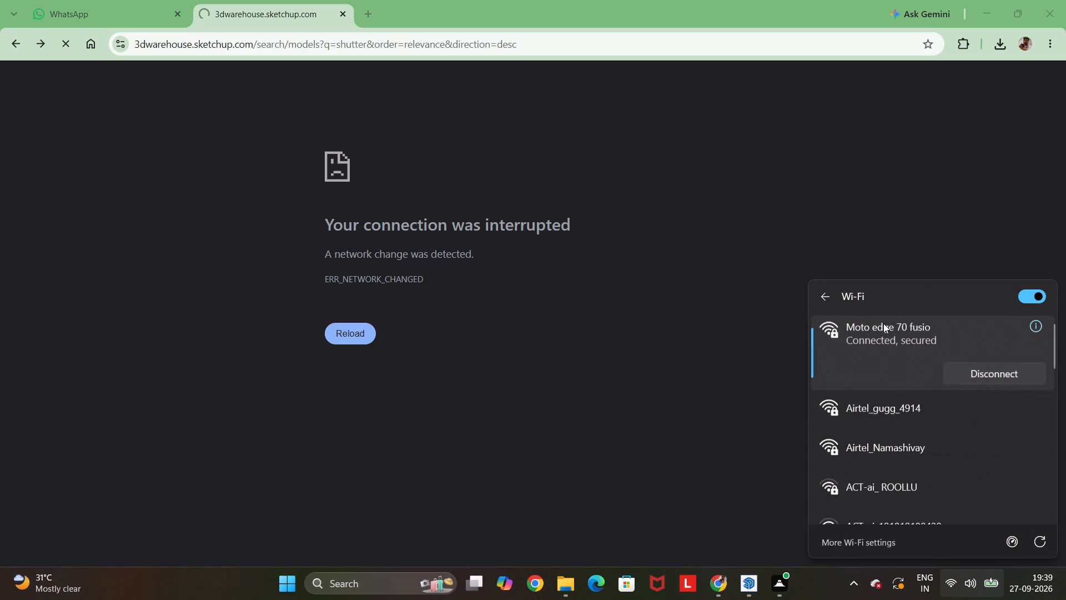
pyautogui.click(805, 143)
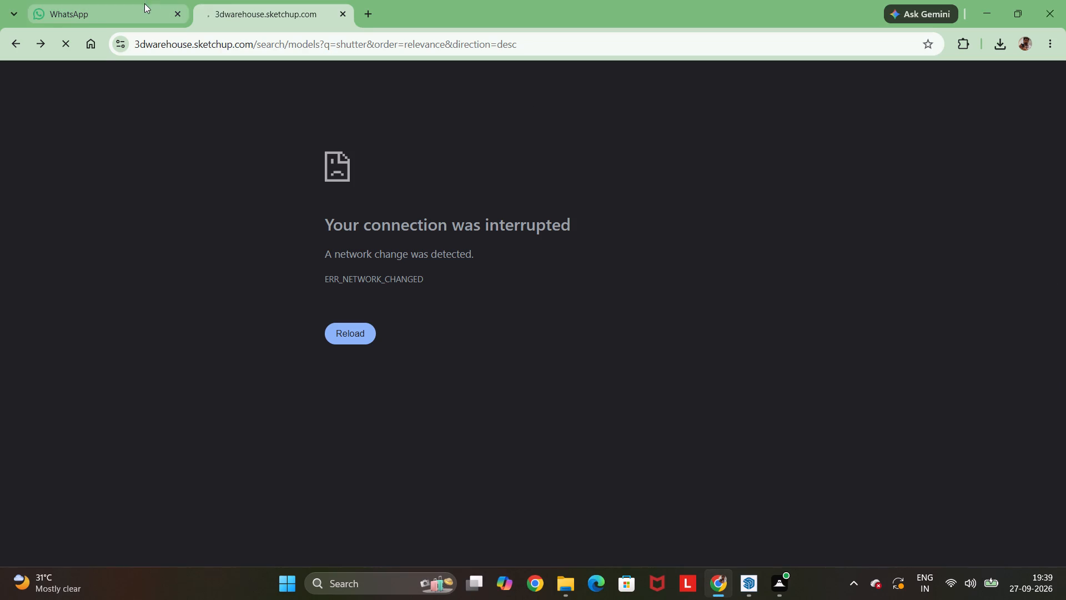
pyautogui.click(87, 47)
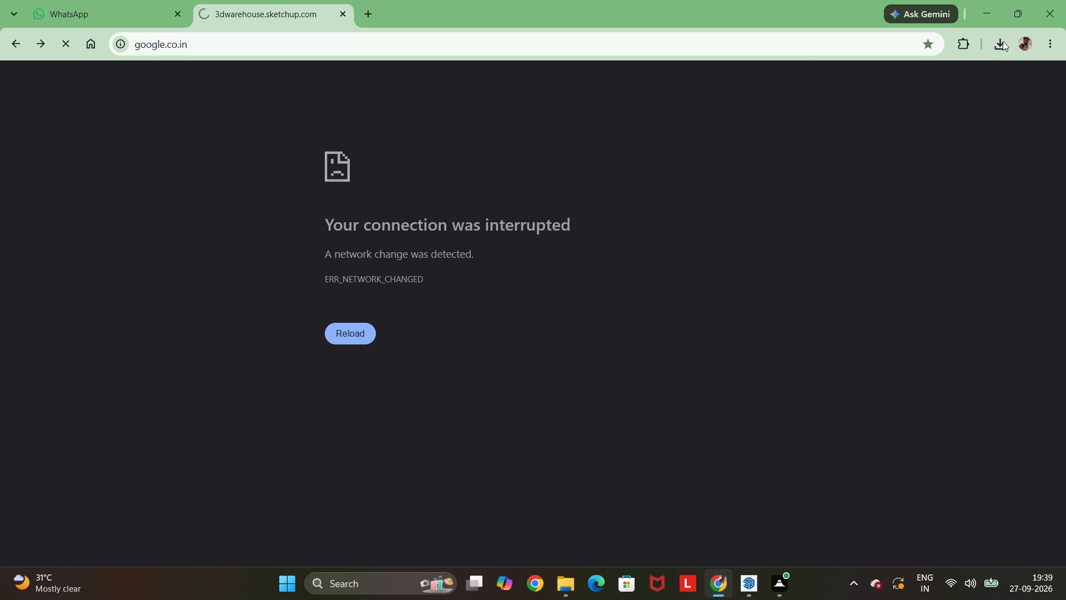
pyautogui.click(986, 4)
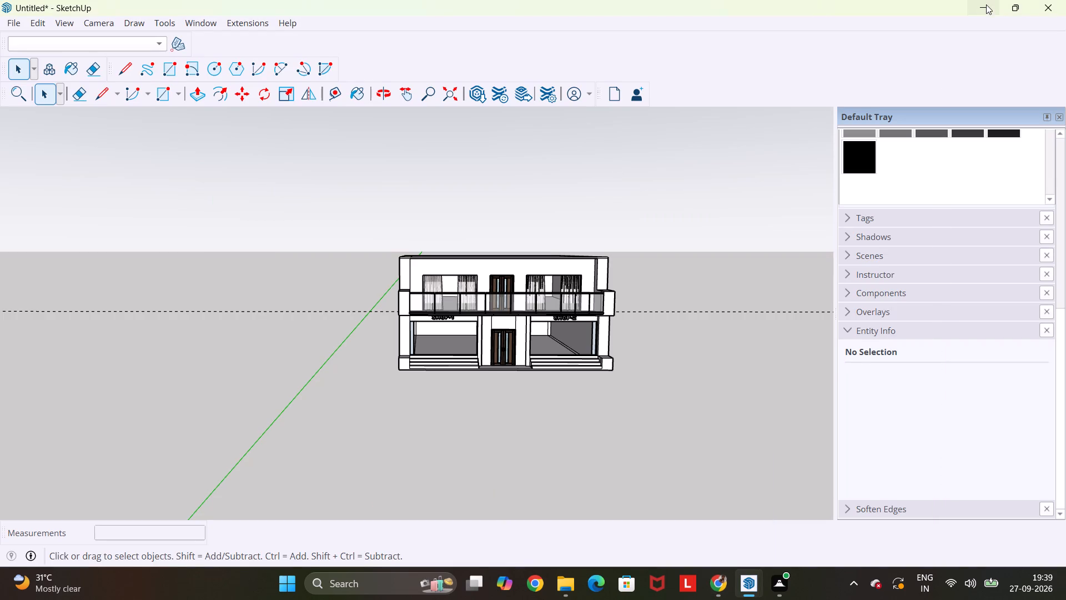
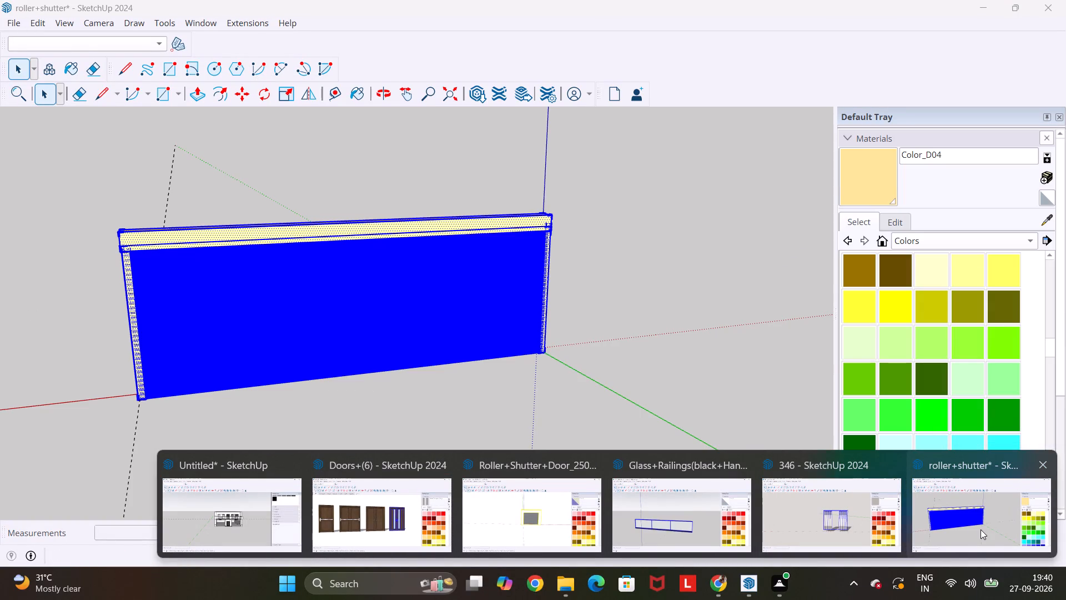
# Switch from the roller+shutter model to the untitled building model.
pyautogui.click(1045, 465)
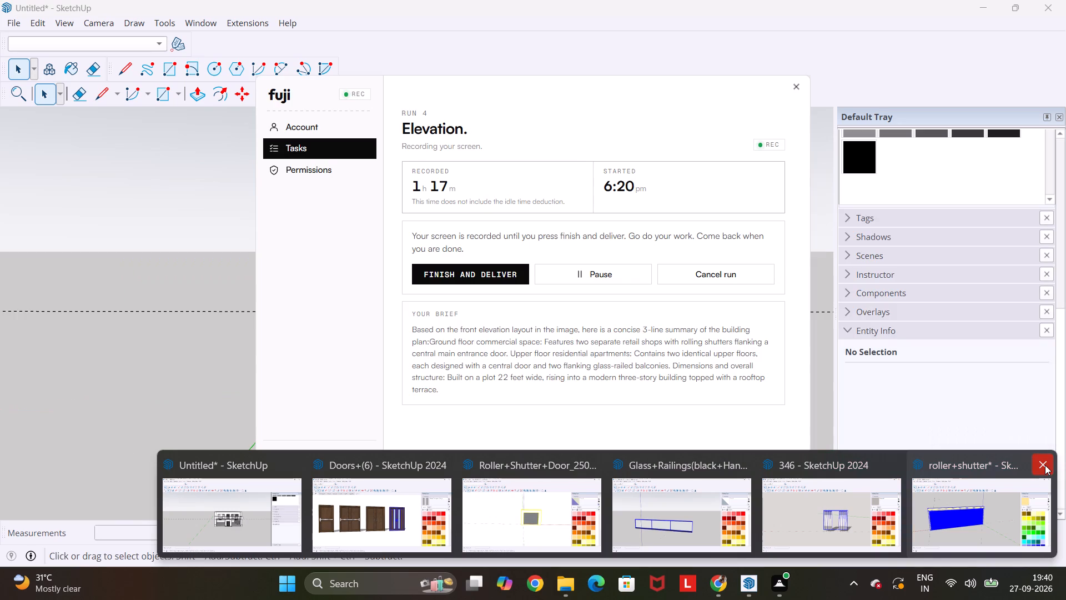
pyautogui.click(227, 244)
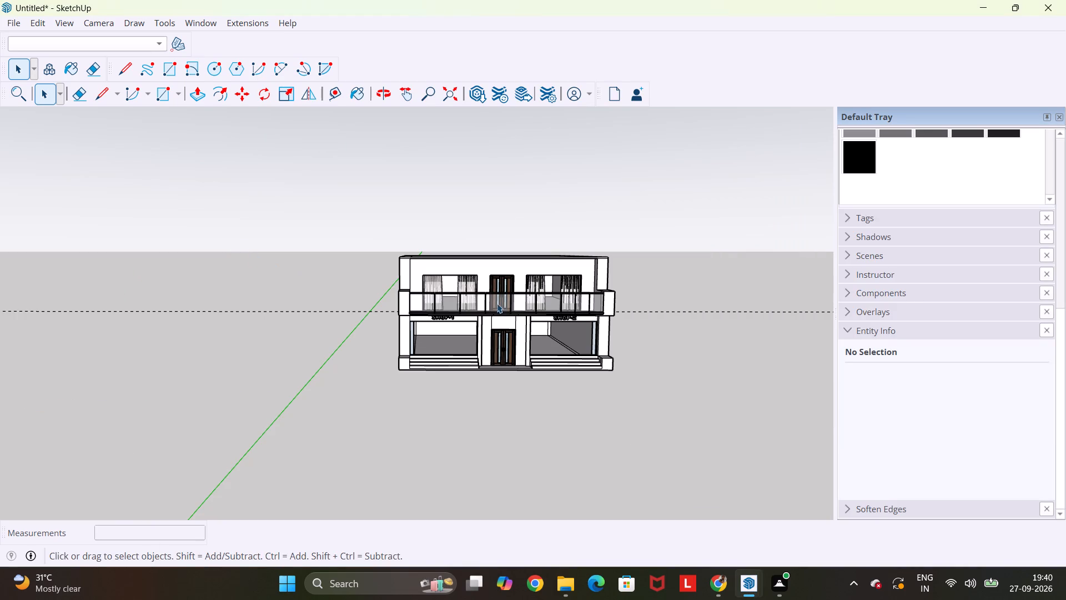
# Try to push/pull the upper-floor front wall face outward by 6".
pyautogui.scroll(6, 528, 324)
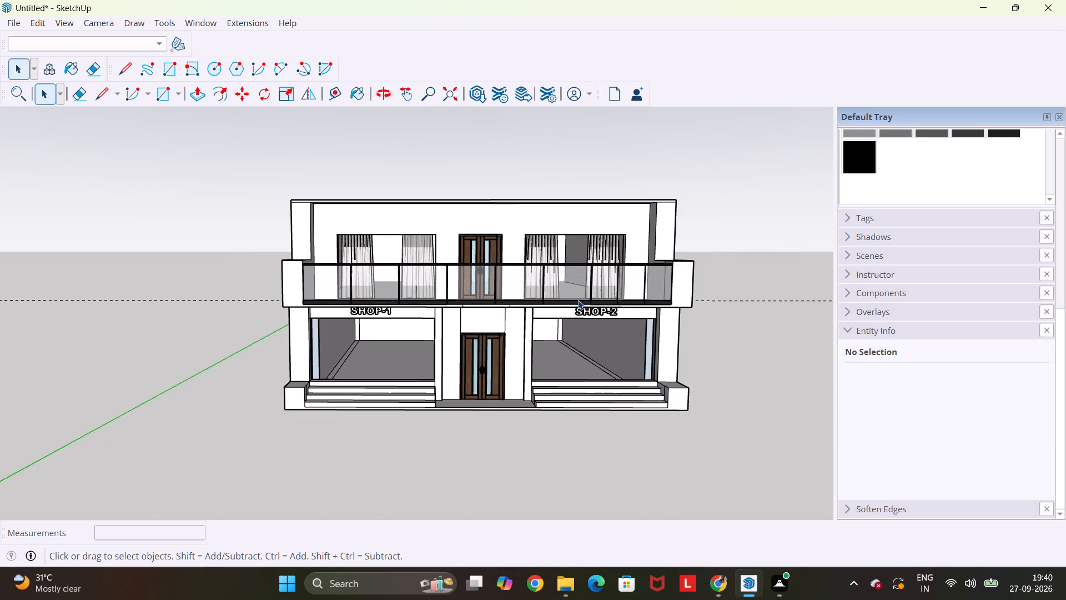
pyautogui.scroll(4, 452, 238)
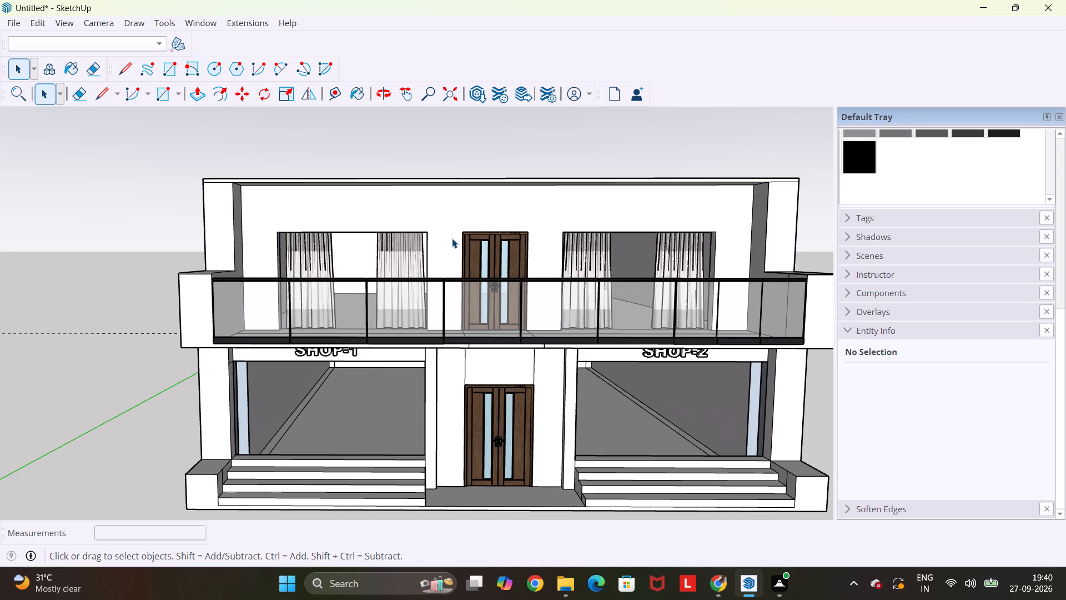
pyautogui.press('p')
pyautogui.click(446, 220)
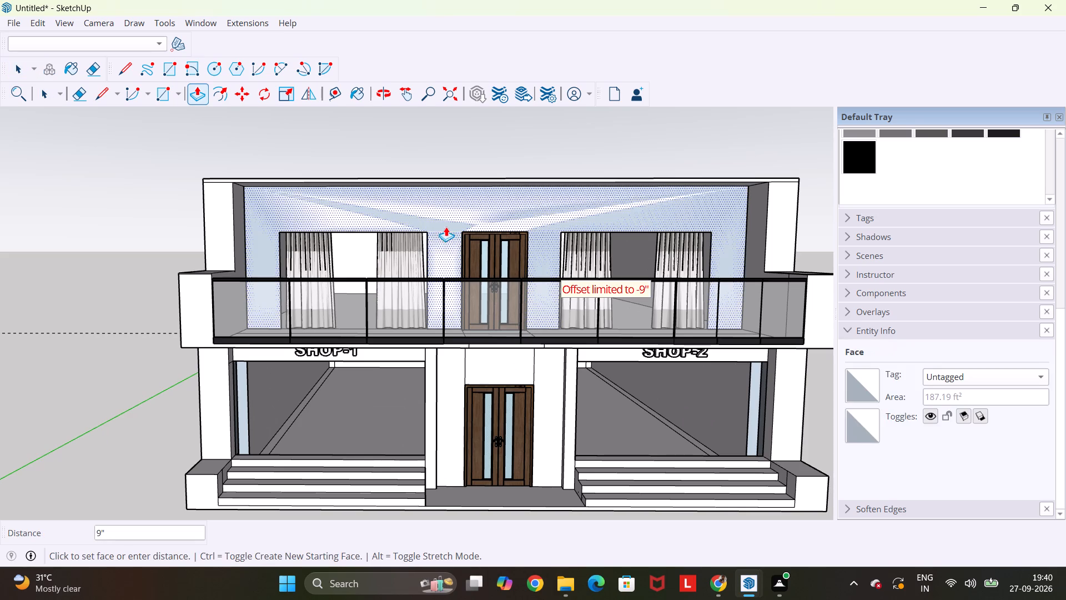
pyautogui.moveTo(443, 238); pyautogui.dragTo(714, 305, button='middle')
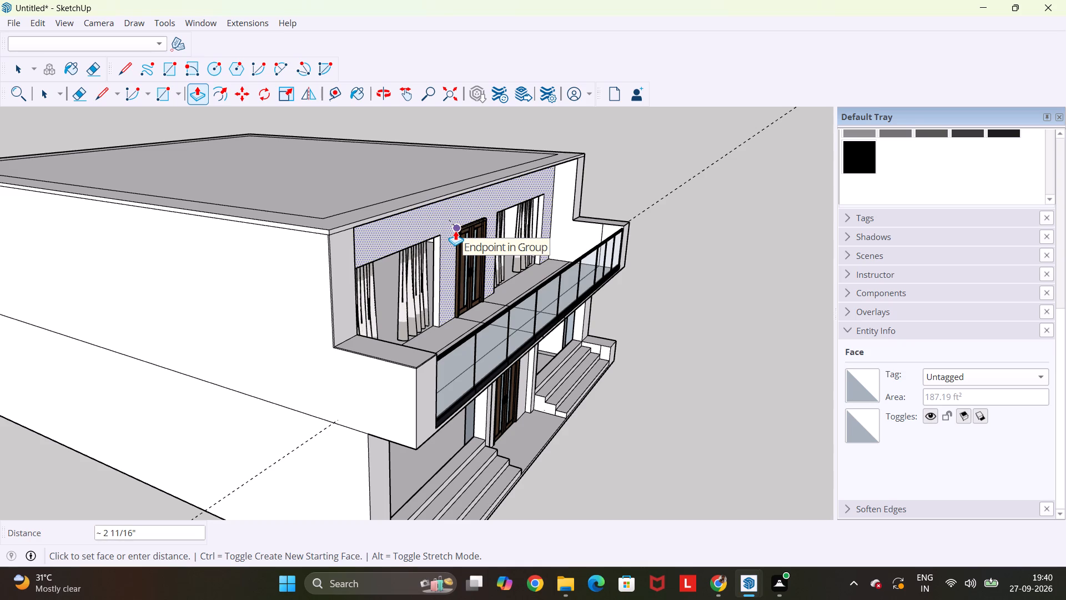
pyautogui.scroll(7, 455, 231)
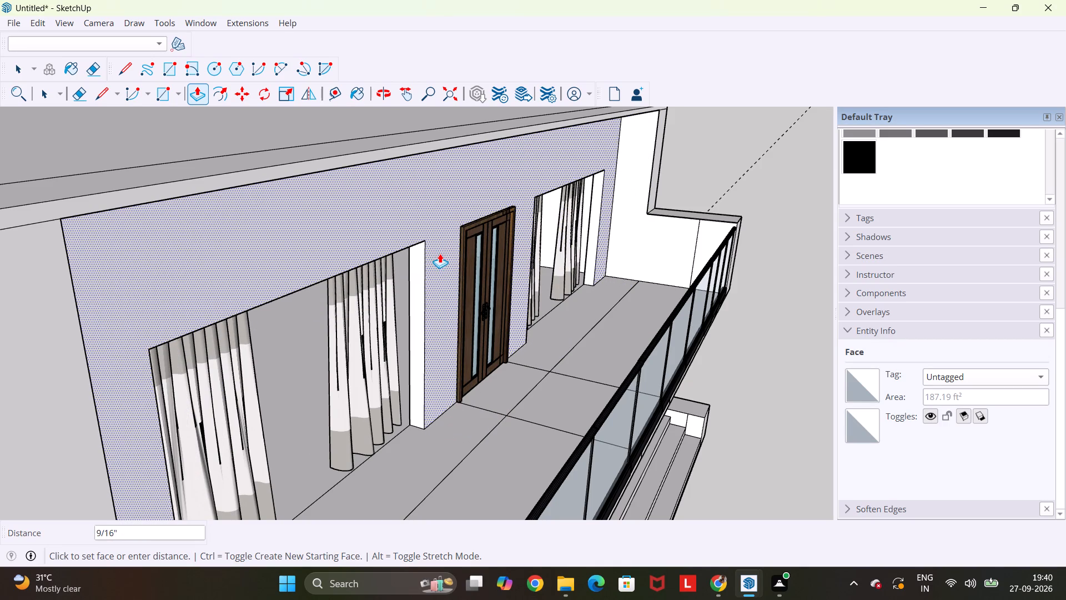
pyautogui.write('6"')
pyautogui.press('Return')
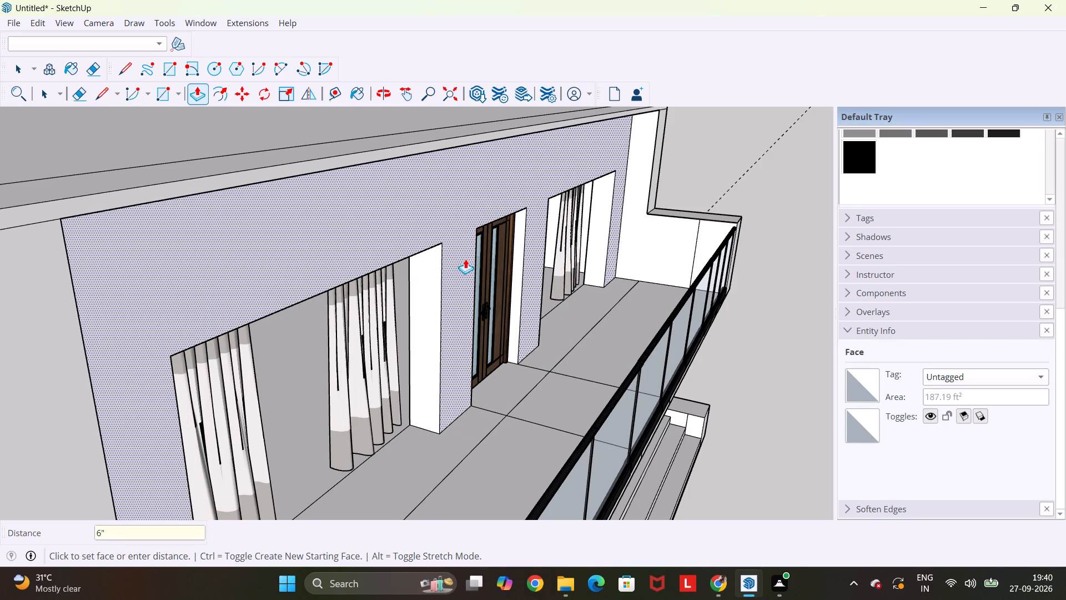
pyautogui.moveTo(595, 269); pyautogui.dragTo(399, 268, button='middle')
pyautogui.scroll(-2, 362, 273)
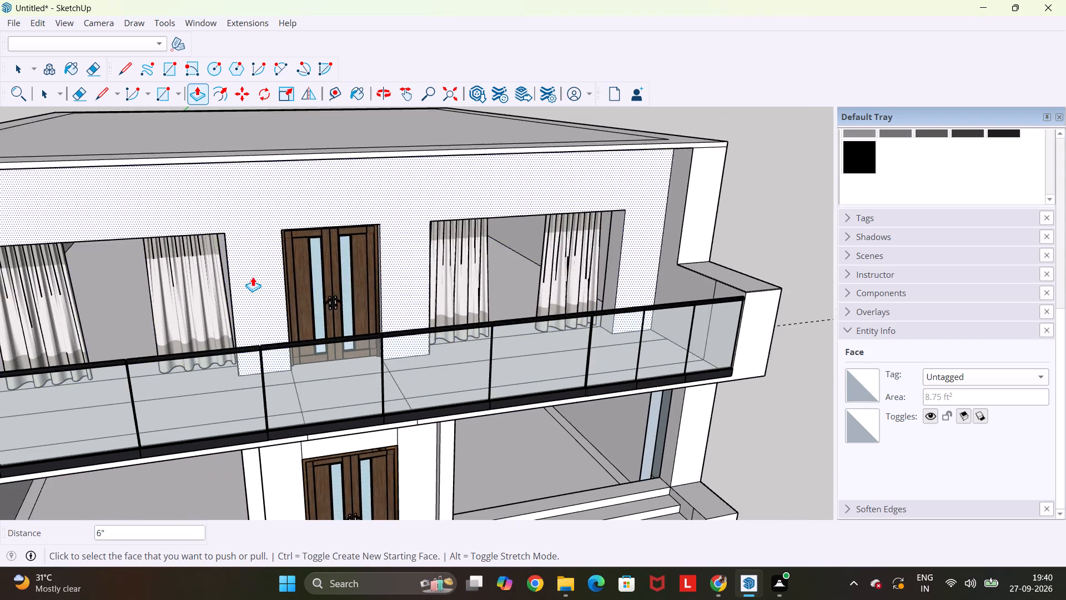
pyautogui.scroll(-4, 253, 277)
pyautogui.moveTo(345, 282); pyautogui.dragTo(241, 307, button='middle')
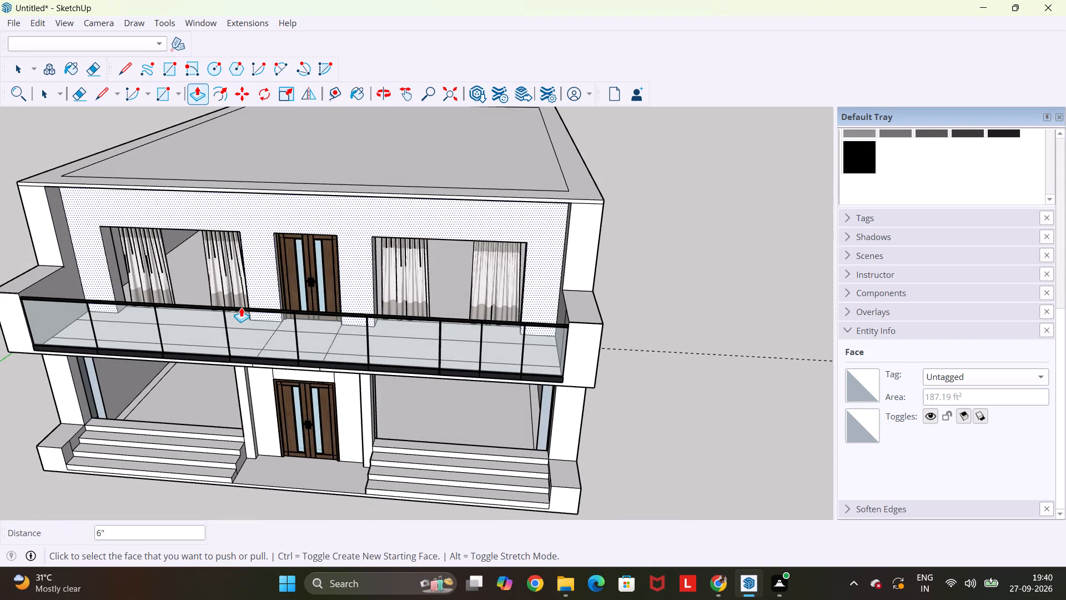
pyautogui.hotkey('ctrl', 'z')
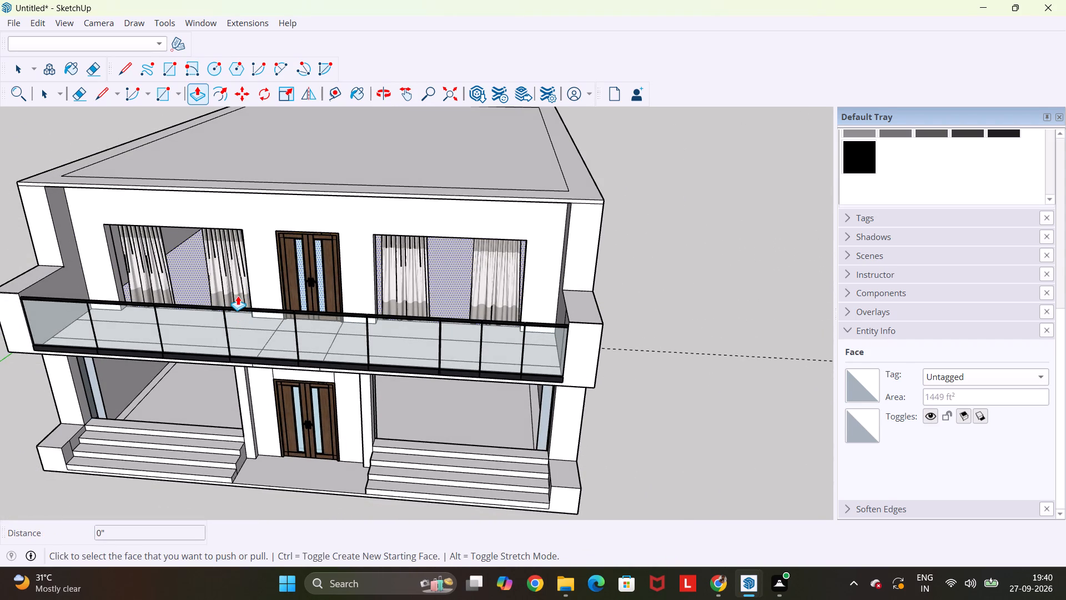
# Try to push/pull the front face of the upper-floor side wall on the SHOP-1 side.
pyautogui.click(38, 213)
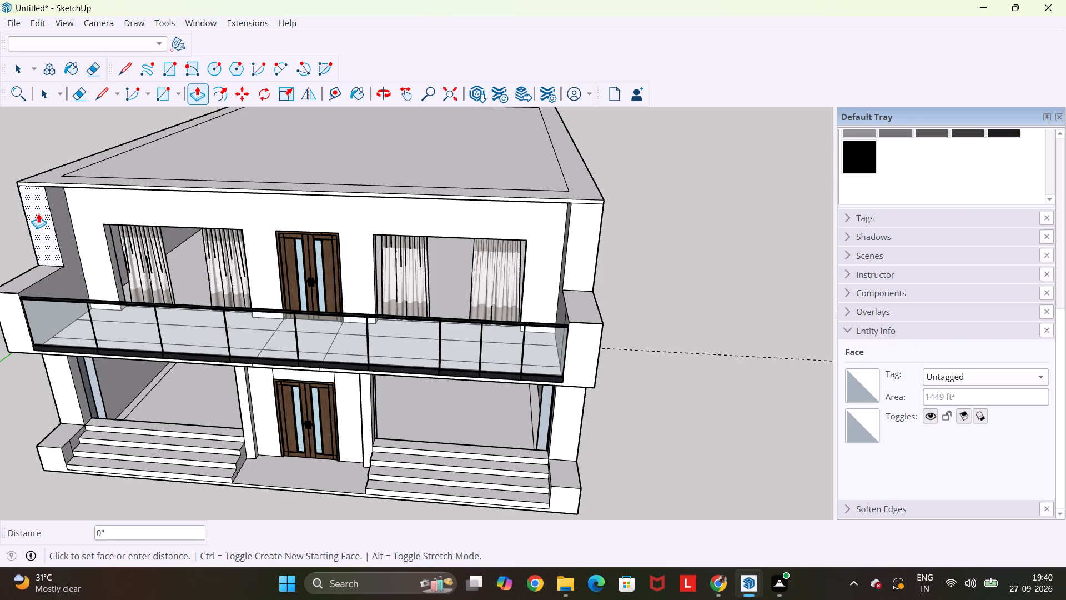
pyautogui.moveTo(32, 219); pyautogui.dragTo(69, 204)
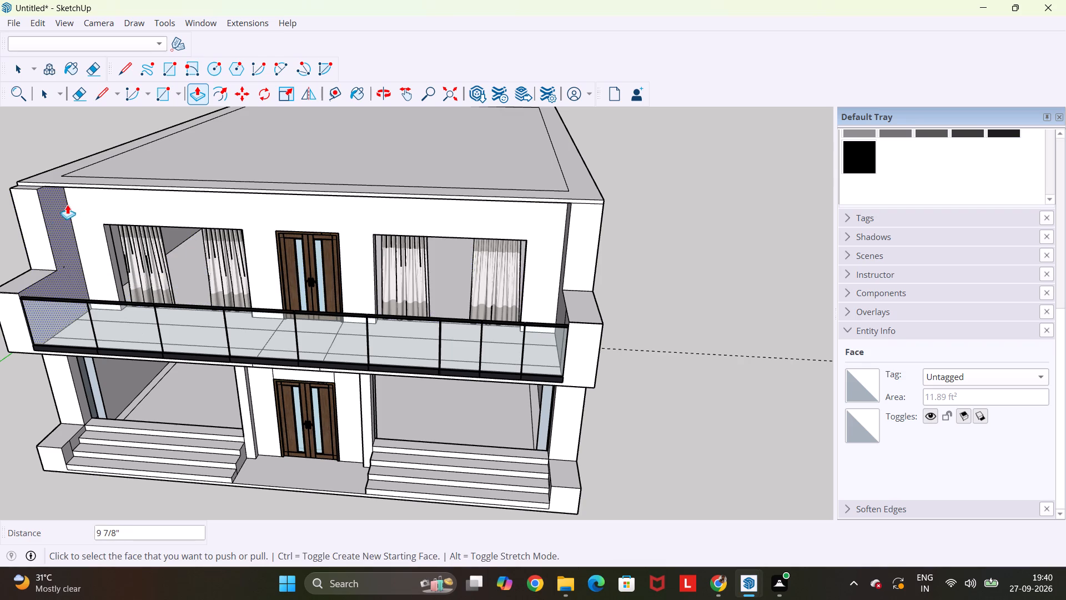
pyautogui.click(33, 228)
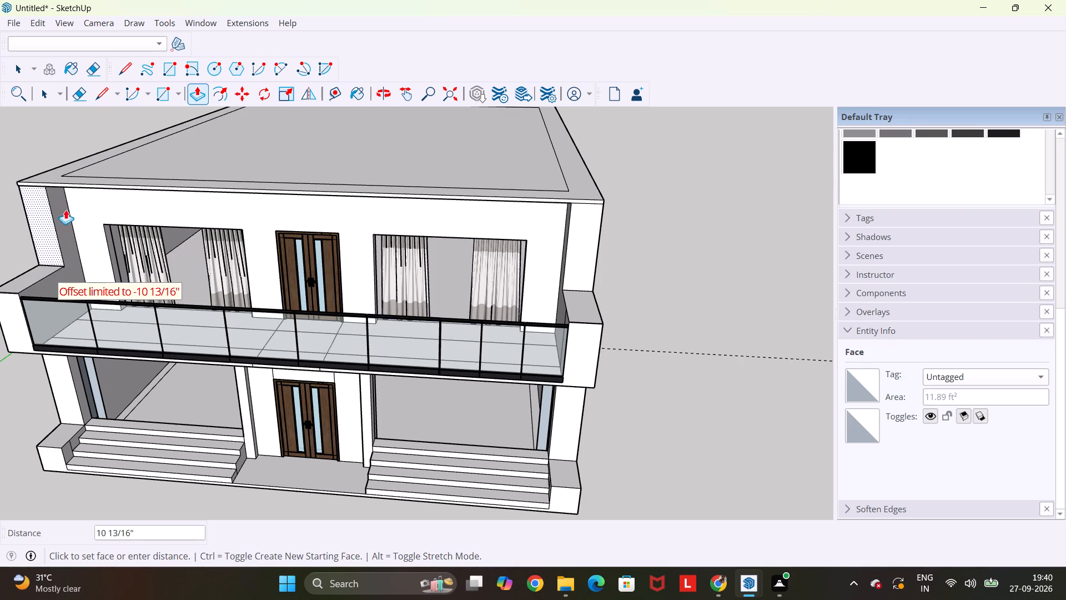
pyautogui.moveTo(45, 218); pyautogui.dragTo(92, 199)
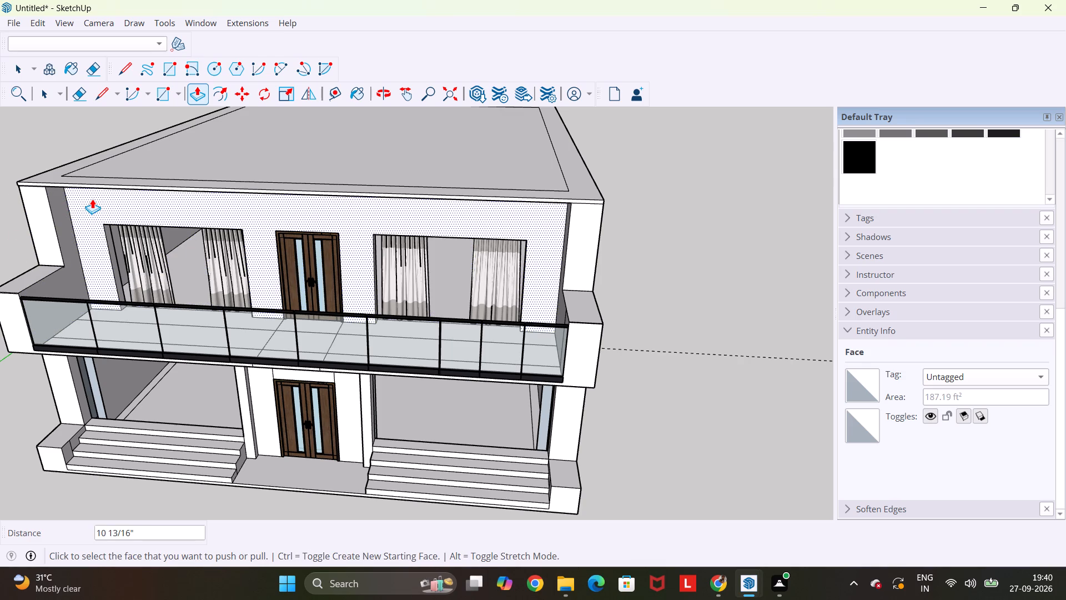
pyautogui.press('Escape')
# Push/pull the upper-floor front wall face outward by 3".
pyautogui.press('space')
pyautogui.click(108, 205)
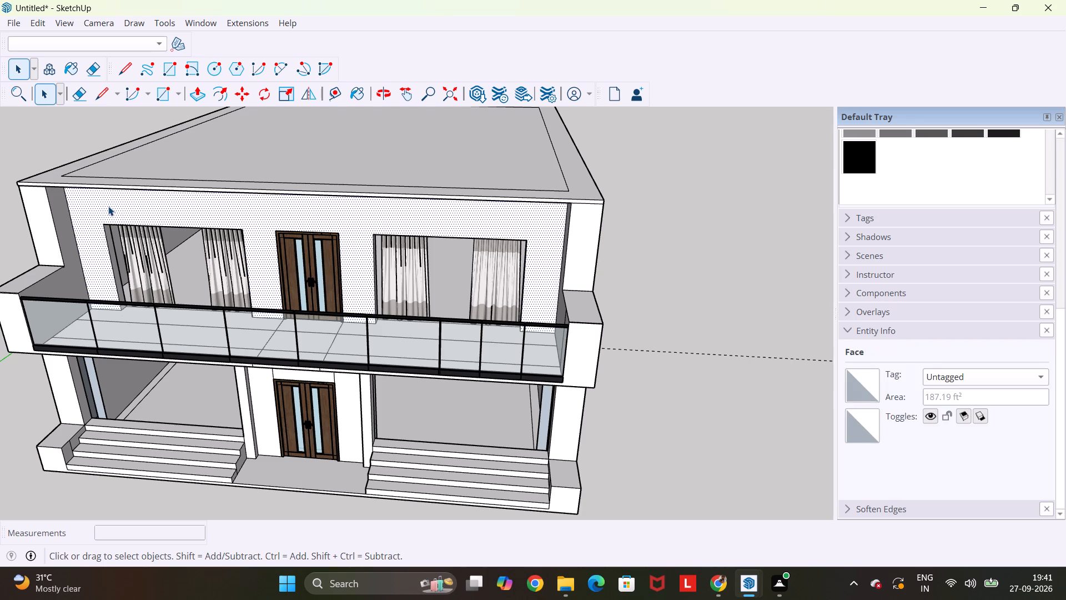
pyautogui.press('p')
pyautogui.click(96, 213)
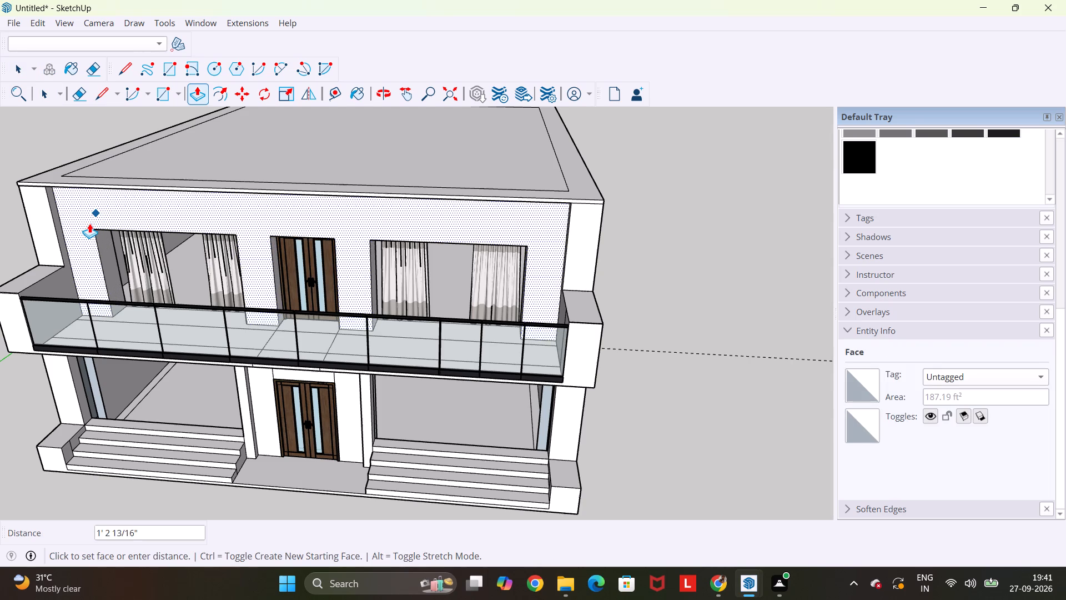
pyautogui.write('3"')
pyautogui.press('Return')
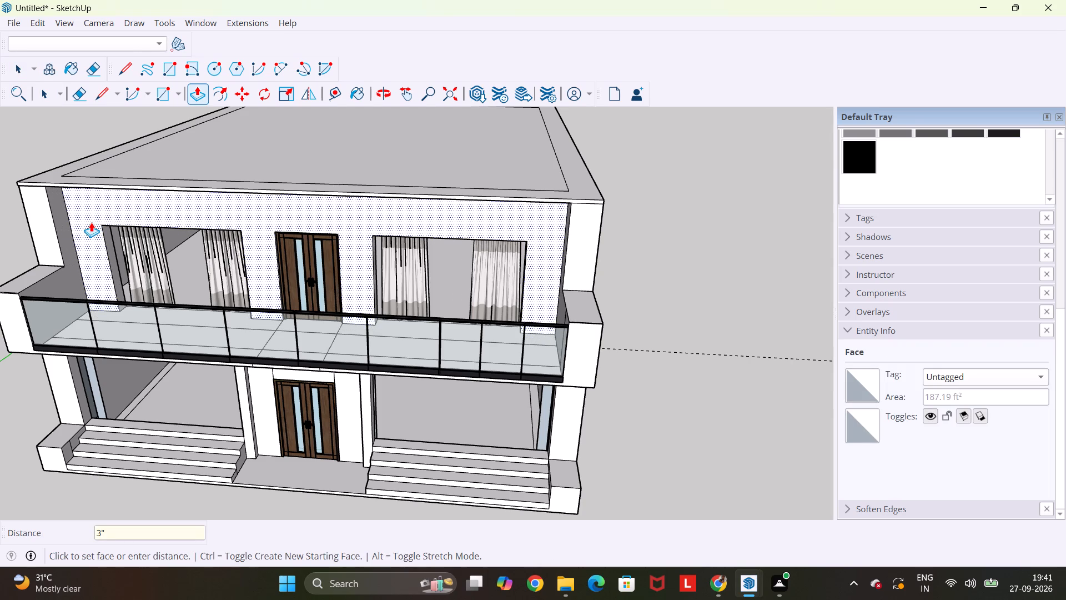
pyautogui.press('Escape')
pyautogui.press('space')
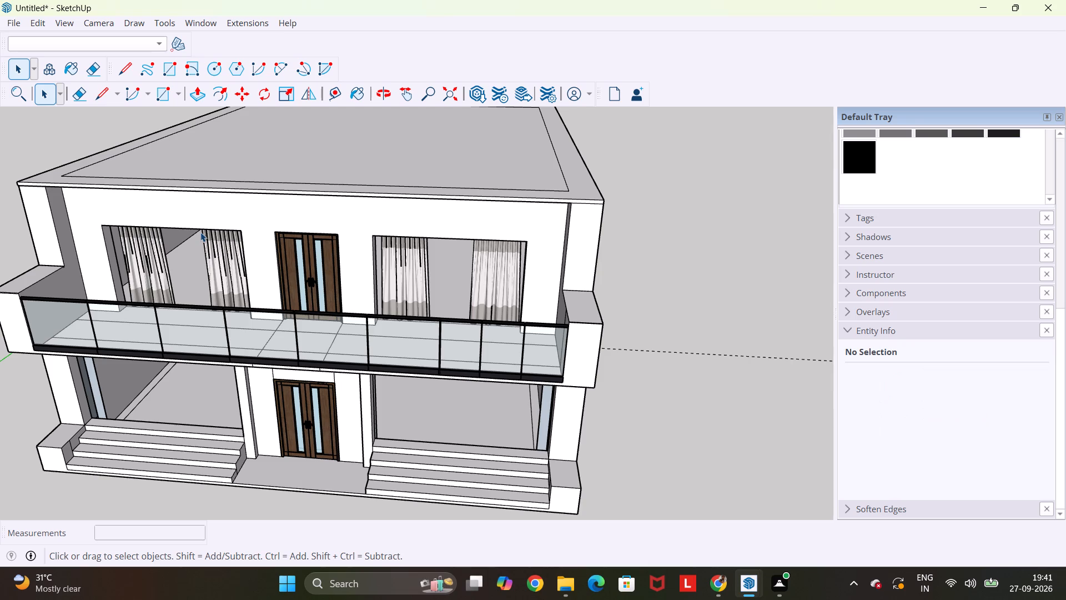
# Switch to Chrome, retry loading the Google home page, and return to the building model.
pyautogui.moveTo(290, 296); pyautogui.dragTo(289, 306, button='middle')
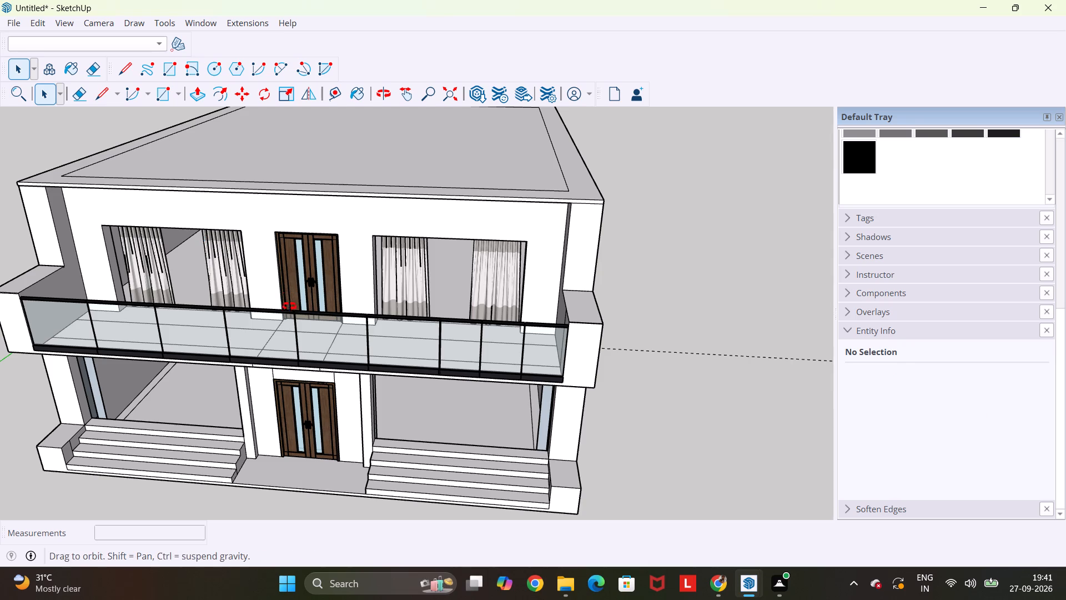
pyautogui.moveTo(289, 306); pyautogui.dragTo(289, 314, button='middle')
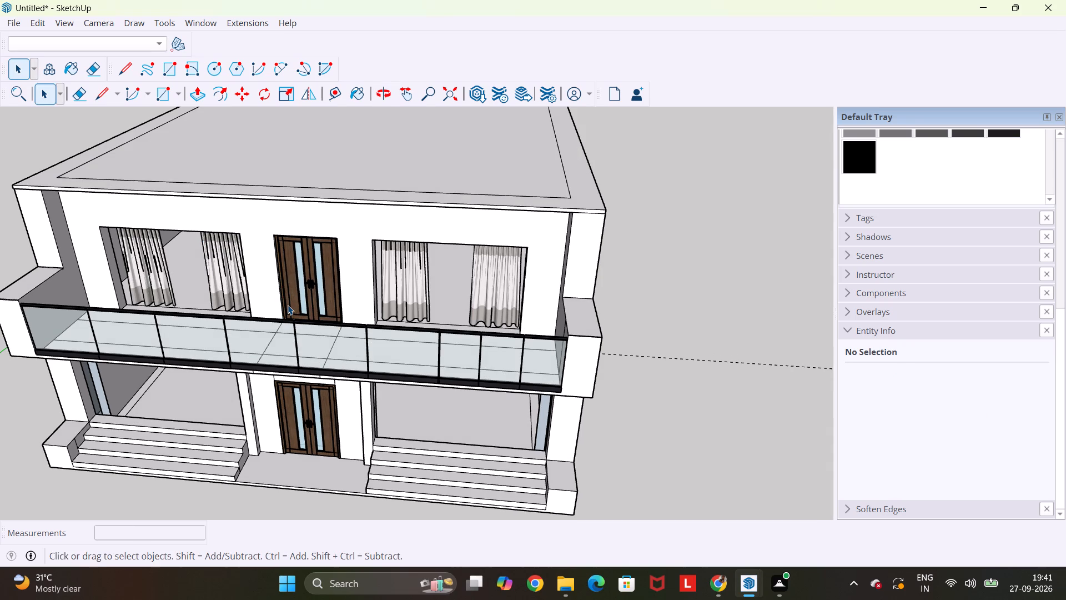
pyautogui.click(722, 588)
pyautogui.click(359, 412)
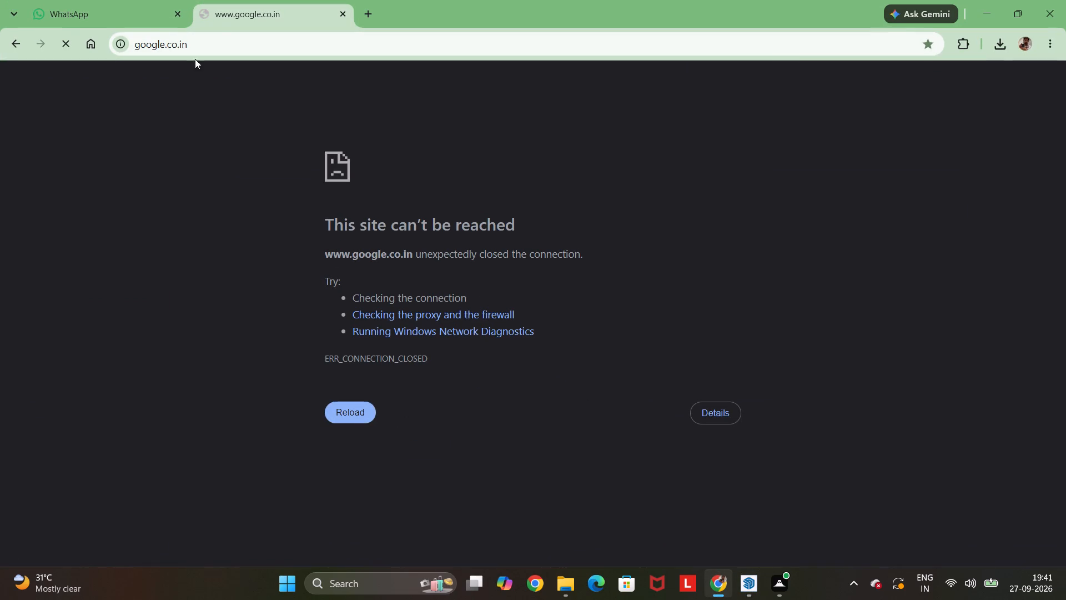
pyautogui.tripleClick(348, 418)
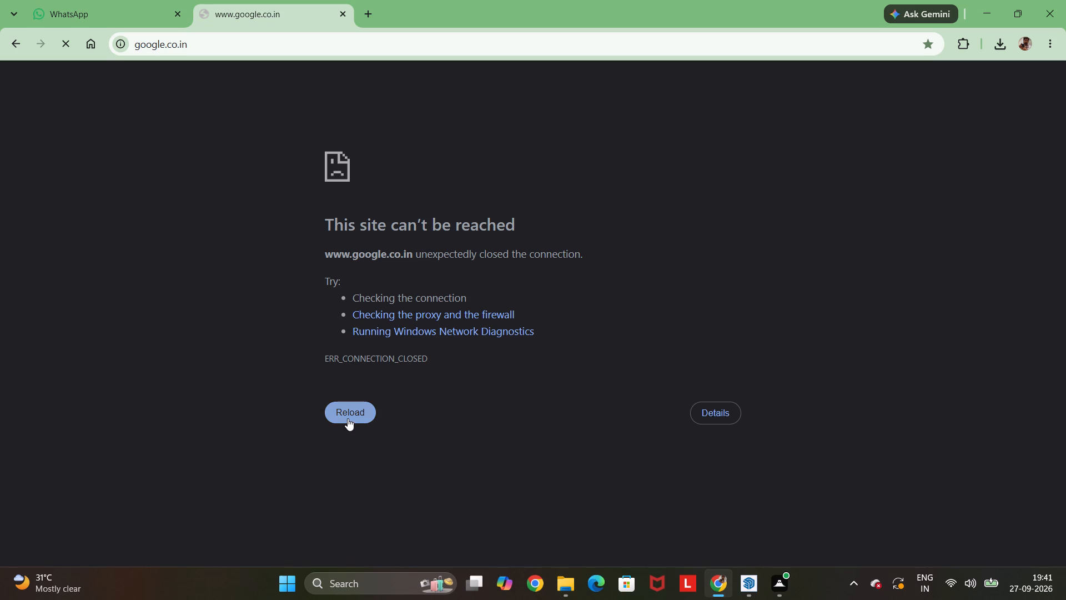
pyautogui.doubleClick(348, 418)
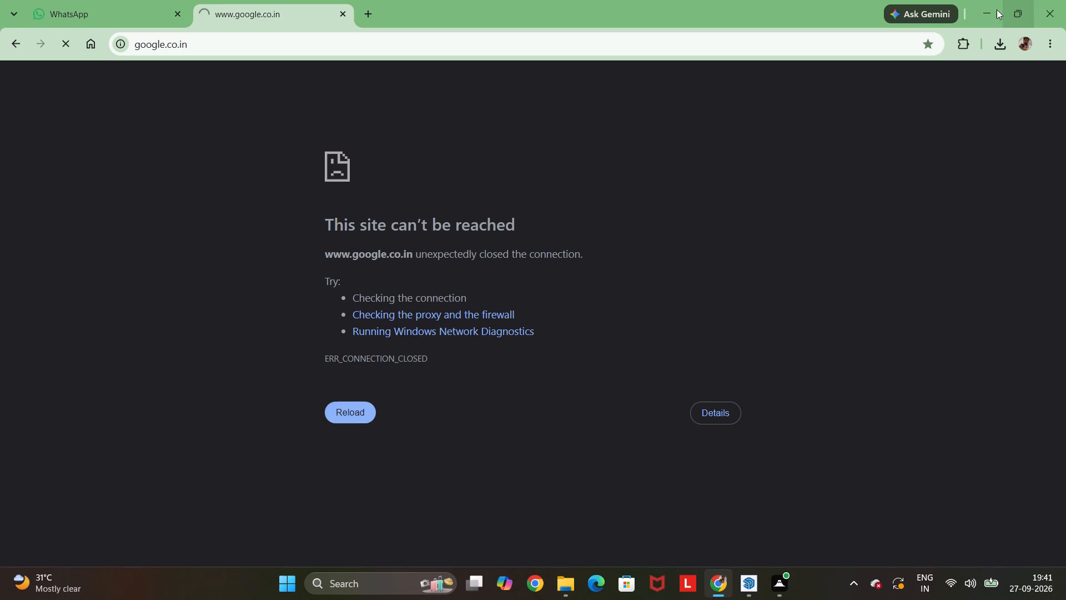
pyautogui.click(996, 9)
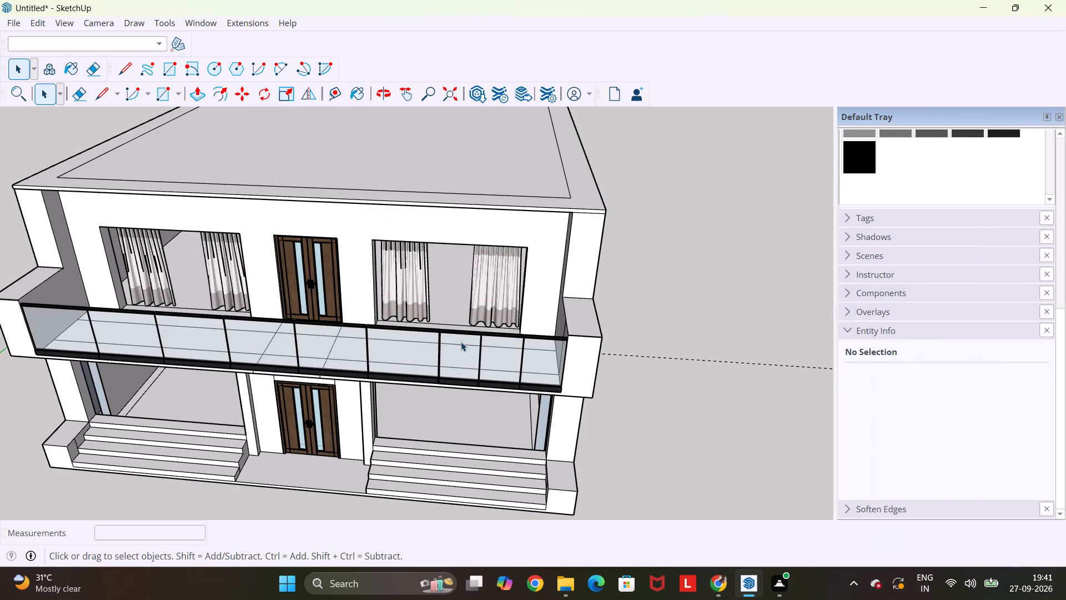
# Copy the bottom edge of the upper wall strip between the door and the SHOP-2-side window 7' up, dividing the distance by 8.
pyautogui.moveTo(445, 421); pyautogui.dragTo(484, 302, button='middle')
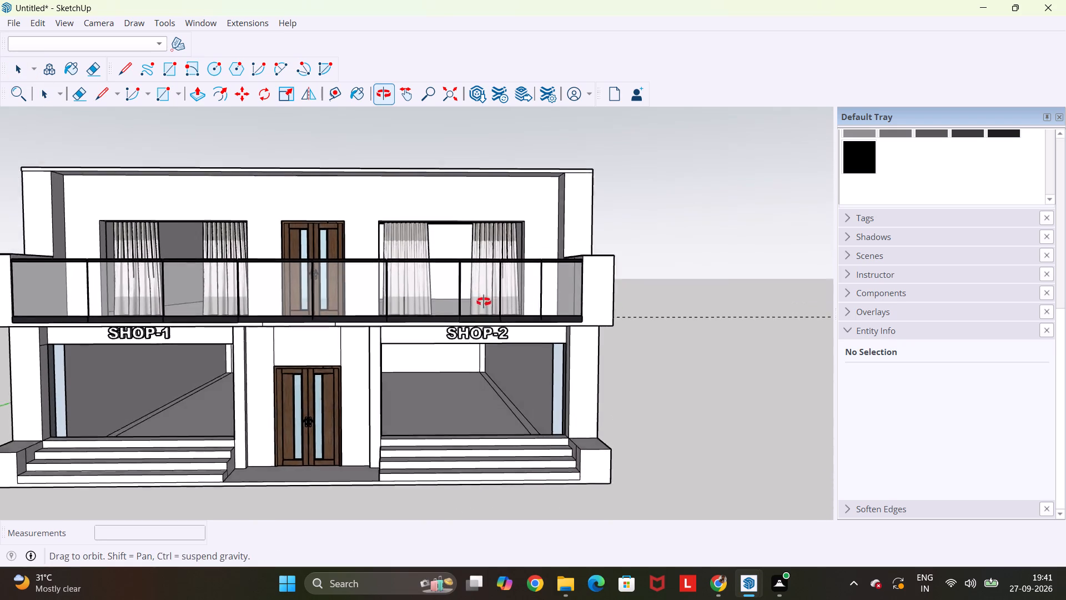
pyautogui.moveTo(484, 302); pyautogui.dragTo(458, 388, button='middle')
pyautogui.scroll(1, 458, 388)
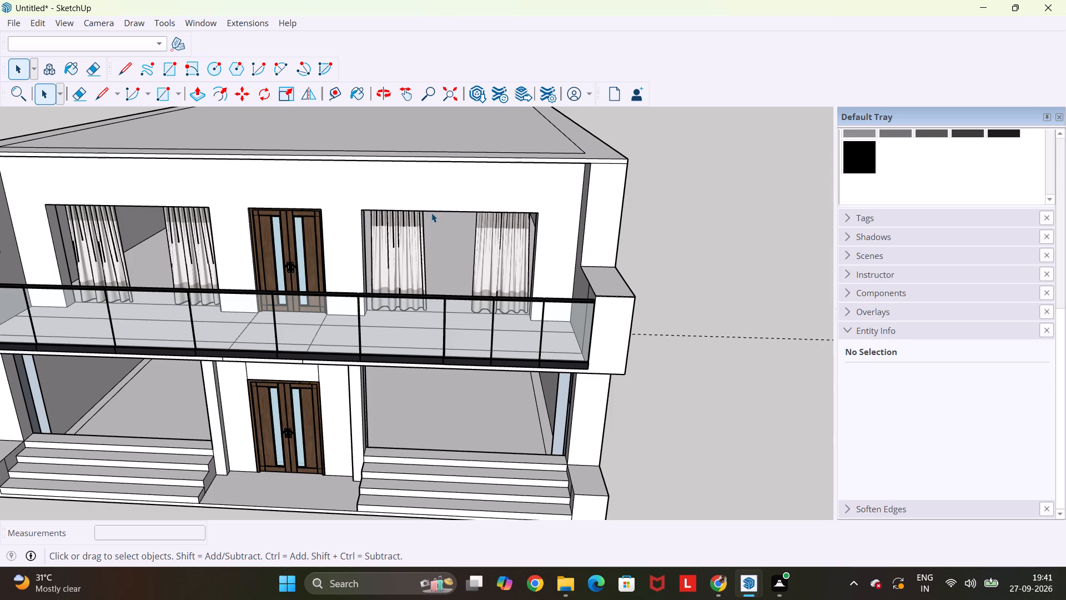
pyautogui.moveTo(437, 222); pyautogui.dragTo(445, 301, button='middle')
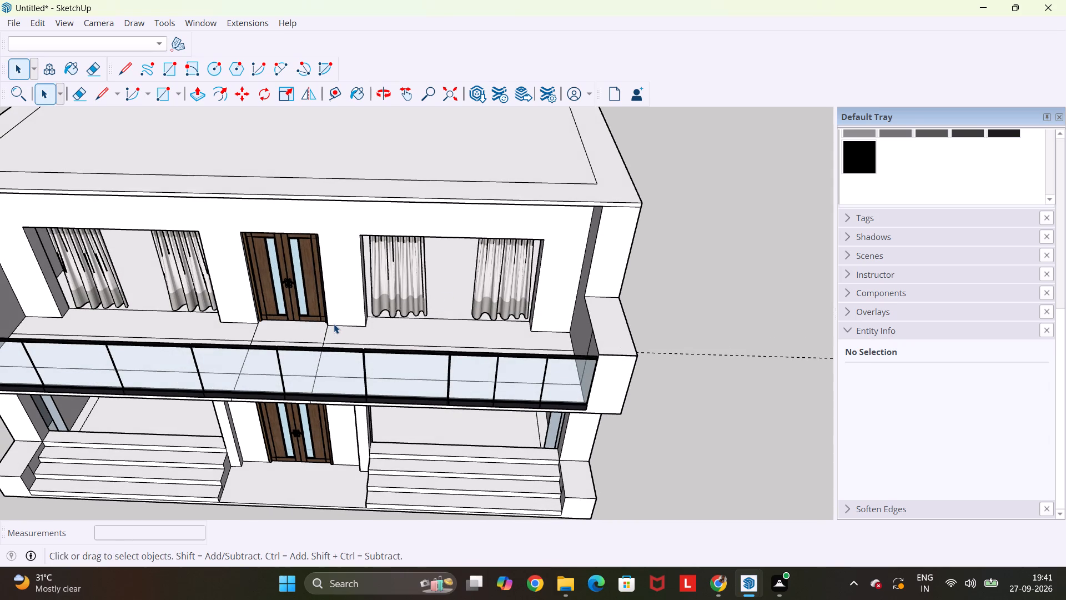
pyautogui.click(334, 324)
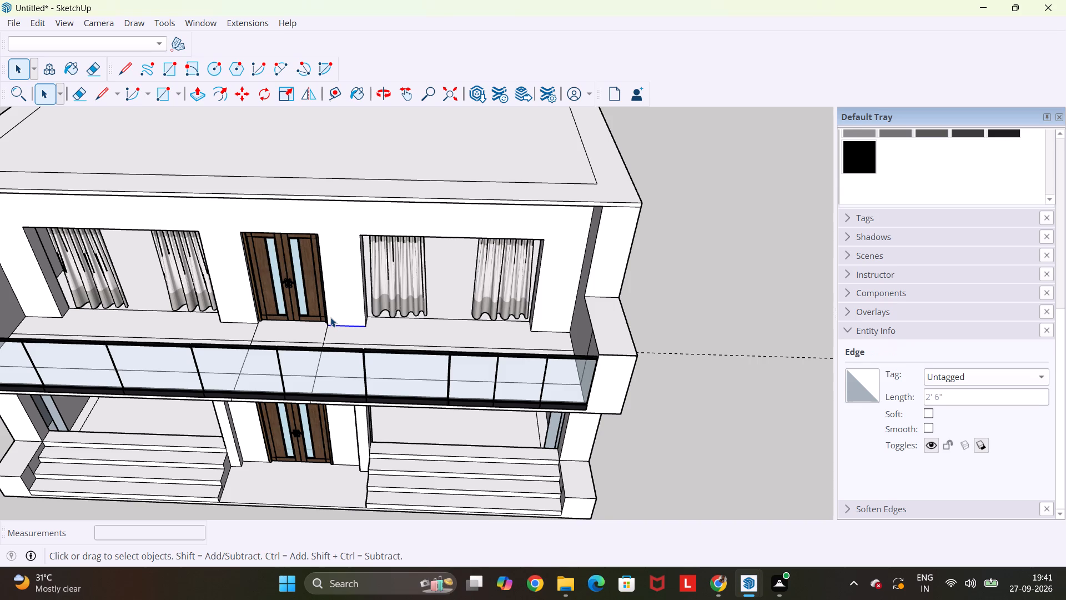
pyautogui.press('m')
pyautogui.press('space')
pyautogui.press('m')
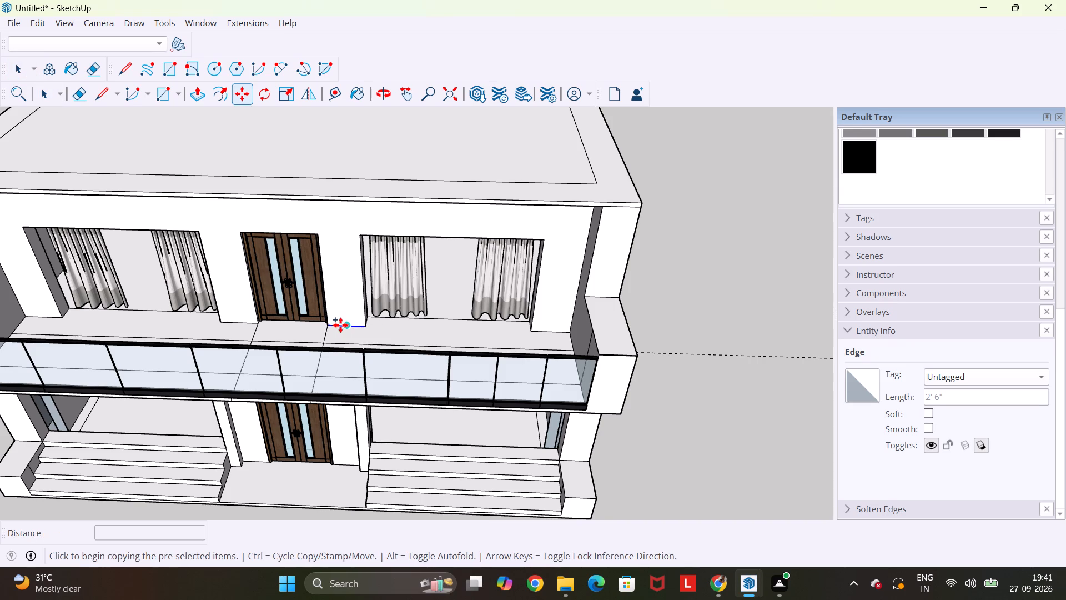
pyautogui.click(340, 325)
pyautogui.click(344, 236)
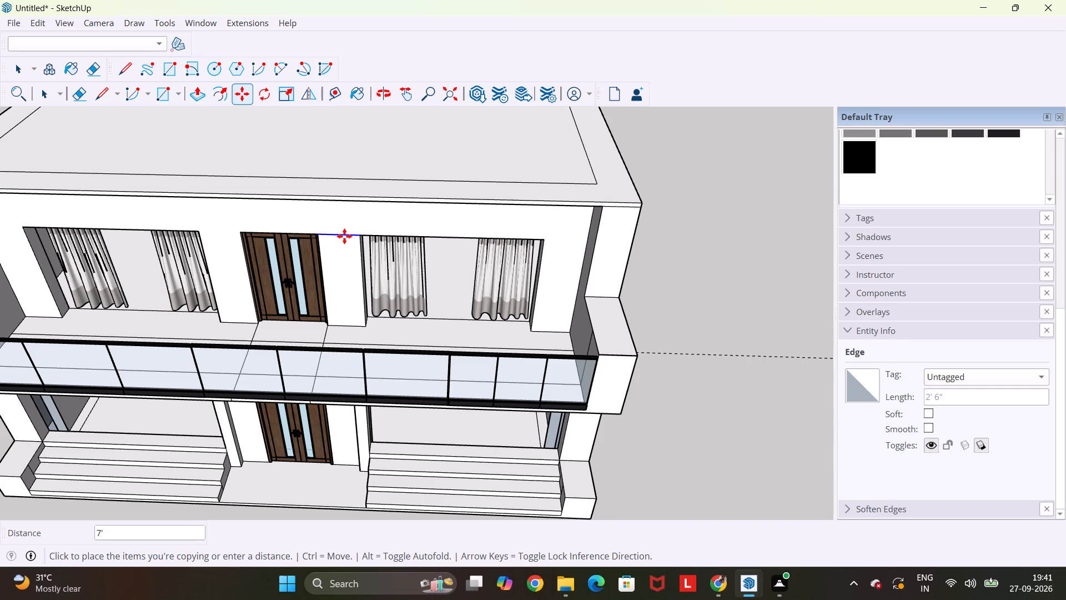
pyautogui.press('/')
pyautogui.press('8')
pyautogui.press('Return')
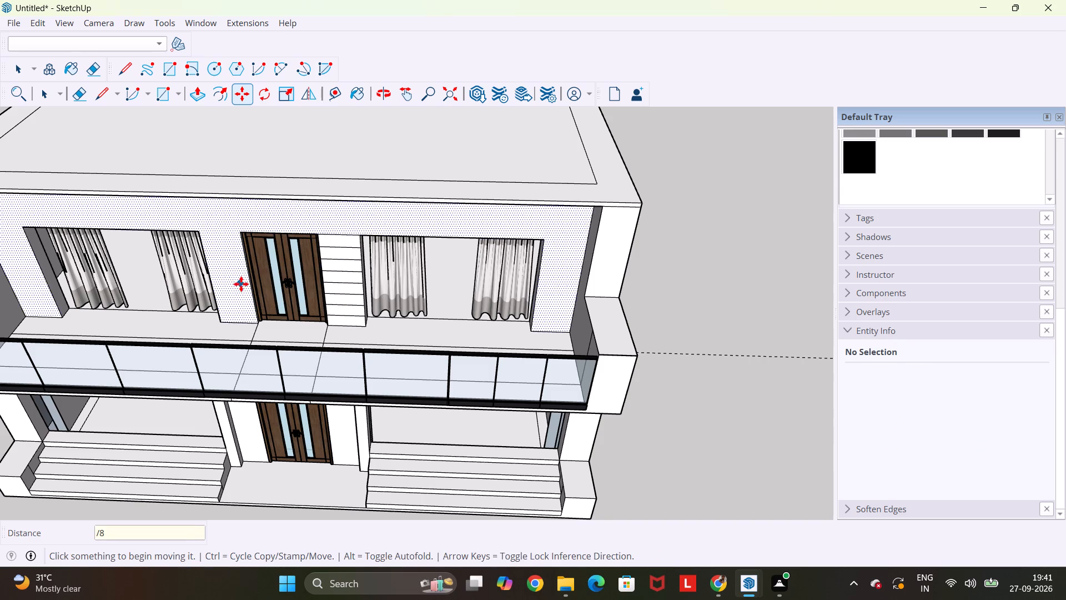
pyautogui.press('Escape')
pyautogui.press('space')
# Copy the bottom edge of the upper wall strip between the door and the SHOP-1-side window 7' up, dividing the distance by 8.
pyautogui.click(235, 322)
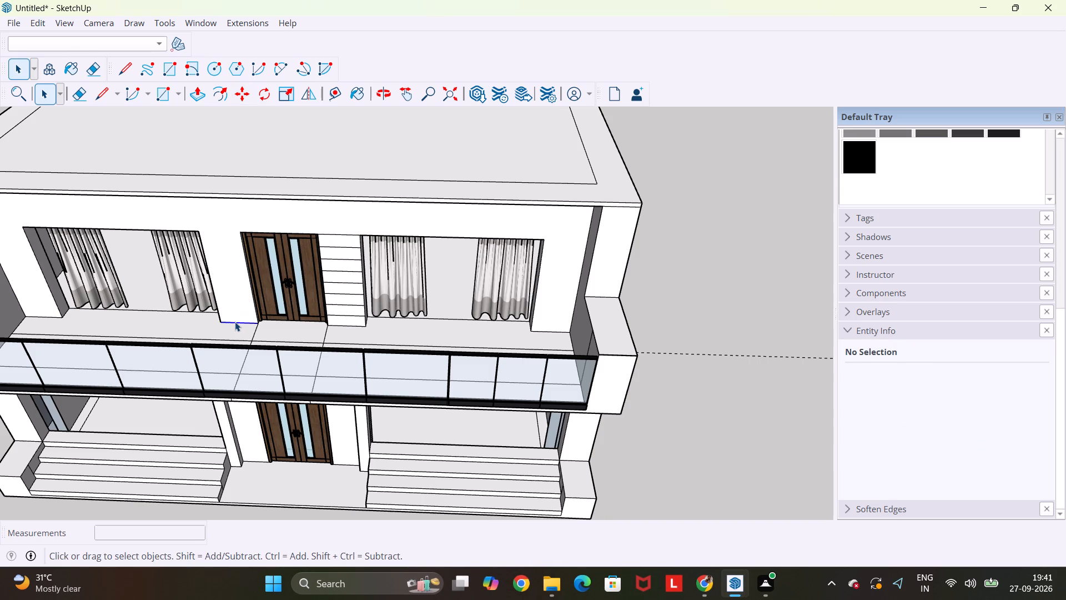
pyautogui.press('m')
pyautogui.click(235, 319)
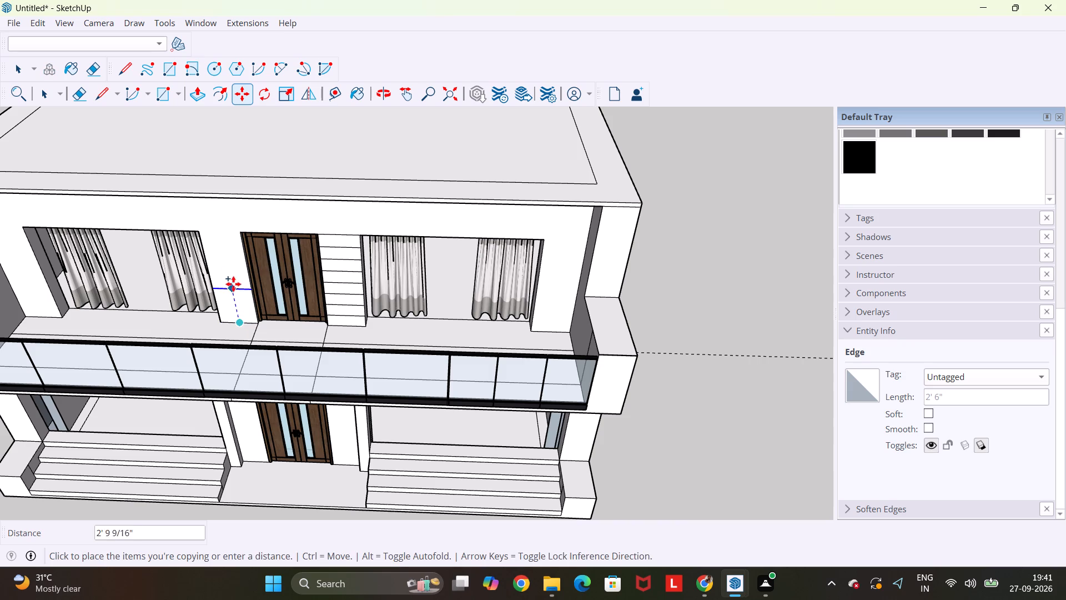
pyautogui.click(221, 232)
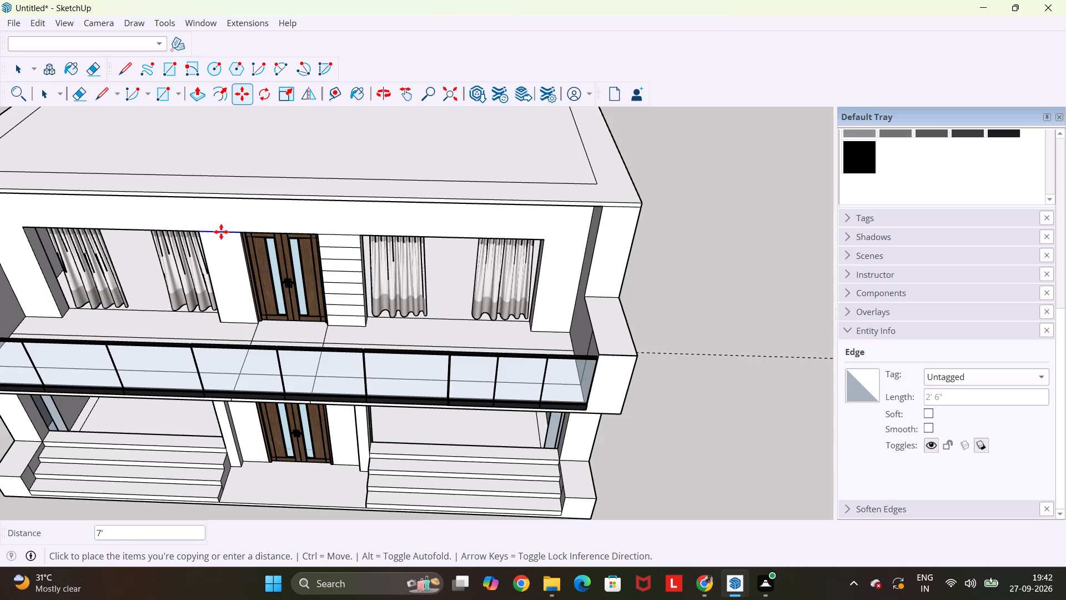
pyautogui.press('/')
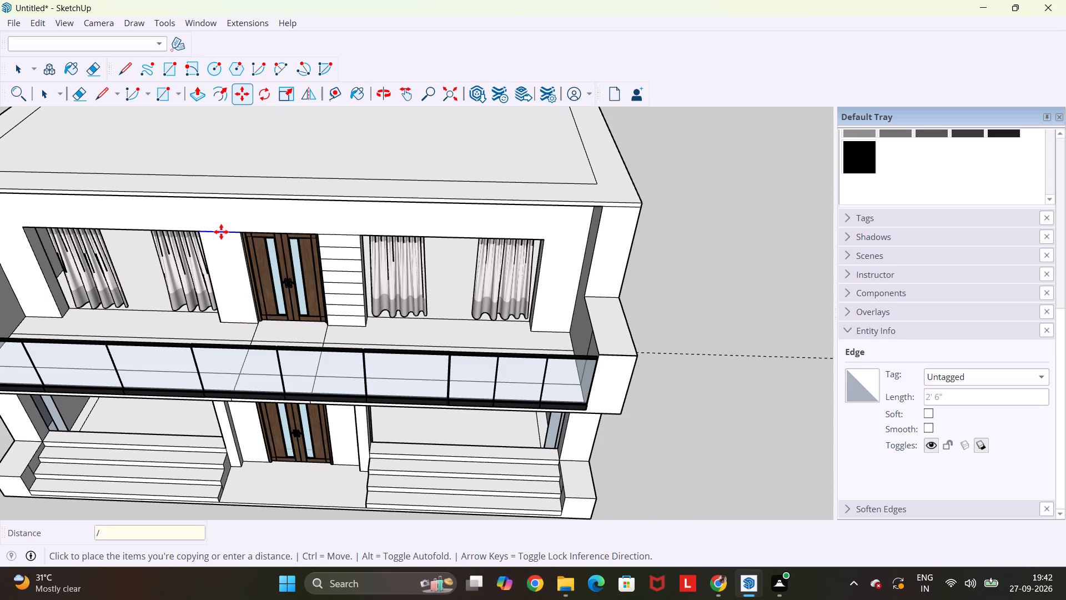
pyautogui.press('8')
pyautogui.press('Return')
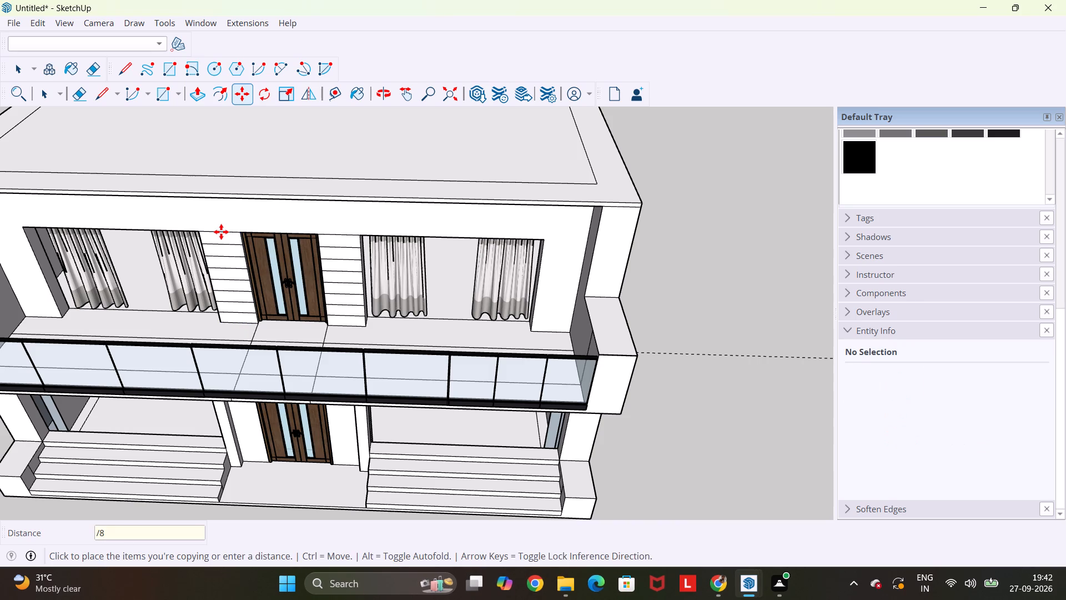
pyautogui.press('Escape')
pyautogui.press('space')
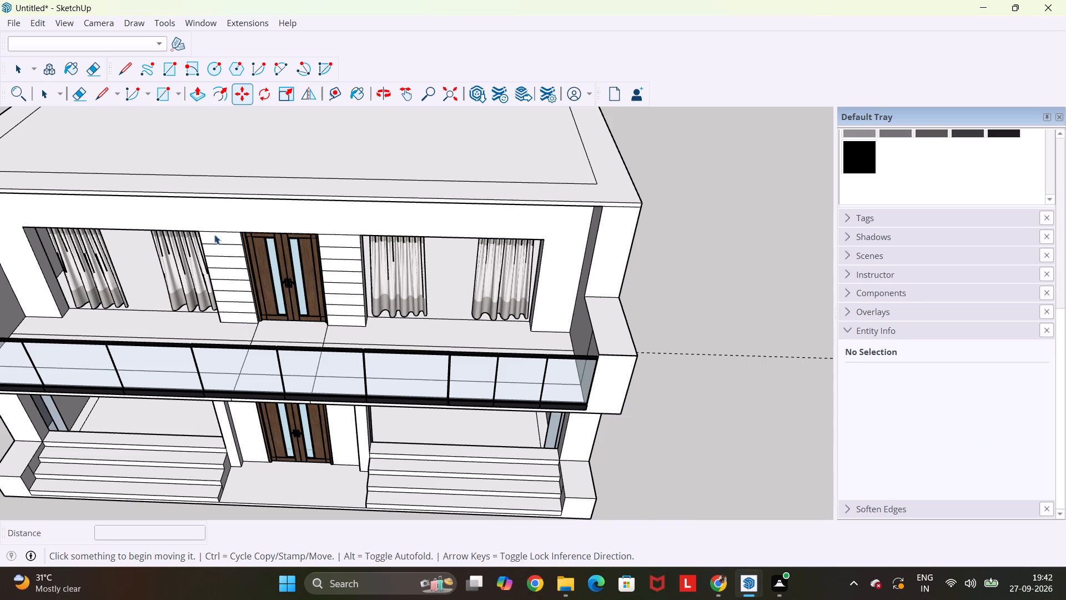
# Copy the bottom edge of the outer upper-floor wall strip at the SHOP-1 end 7' up, dividing the distance by 8.
pyautogui.scroll(-3, 96, 257)
pyautogui.click(53, 302)
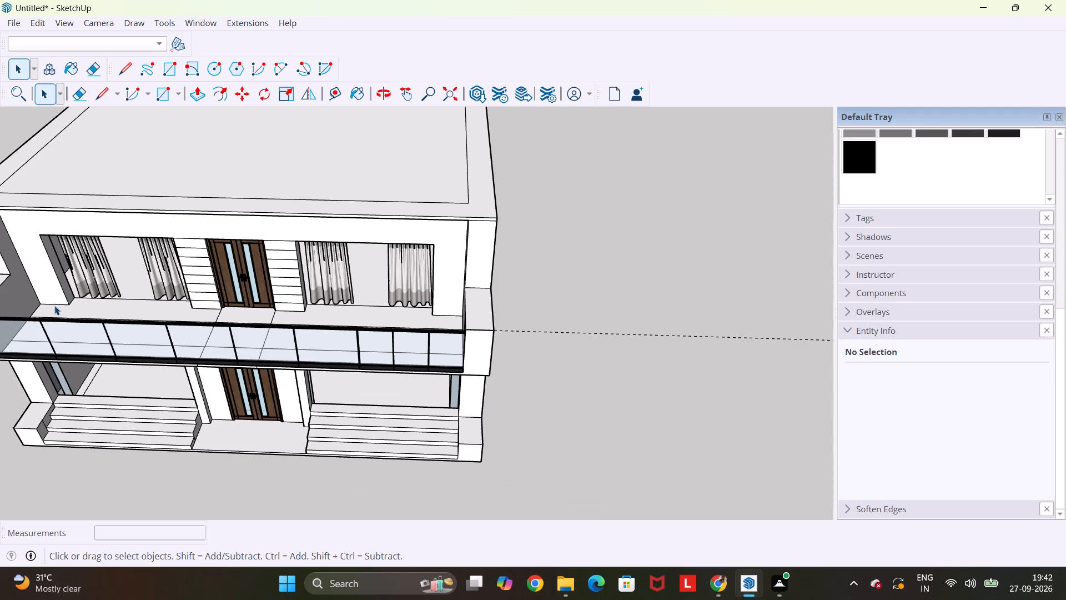
pyautogui.click(56, 303)
pyautogui.press('m')
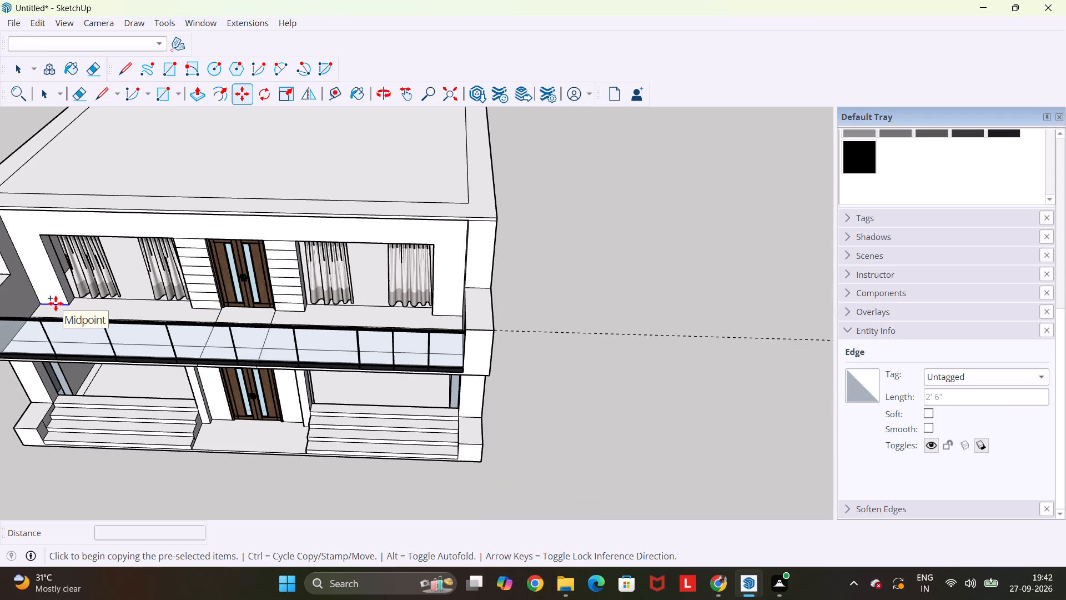
pyautogui.click(56, 303)
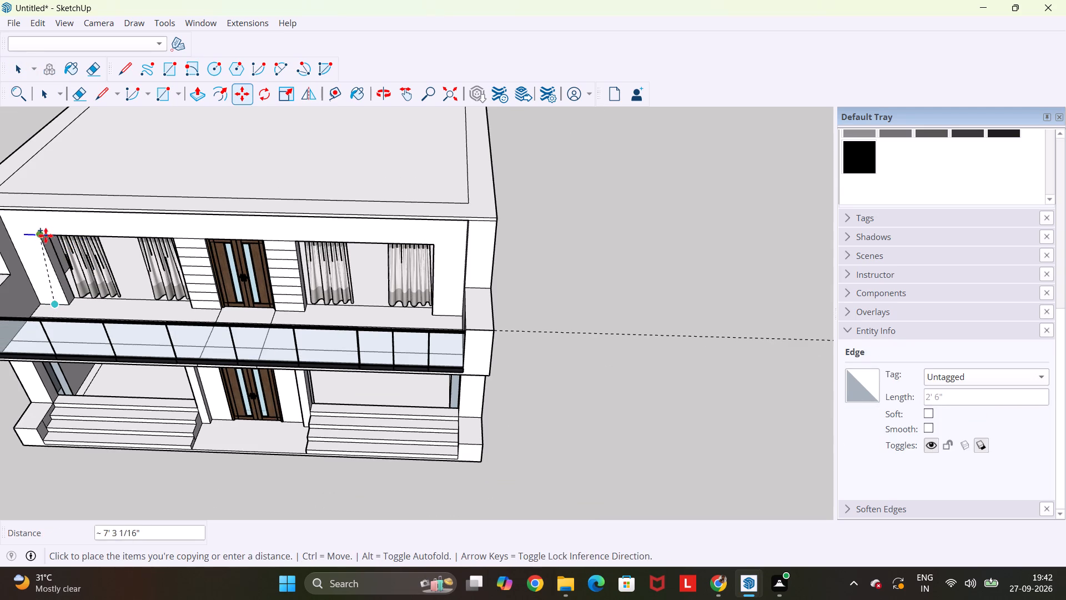
pyautogui.click(30, 234)
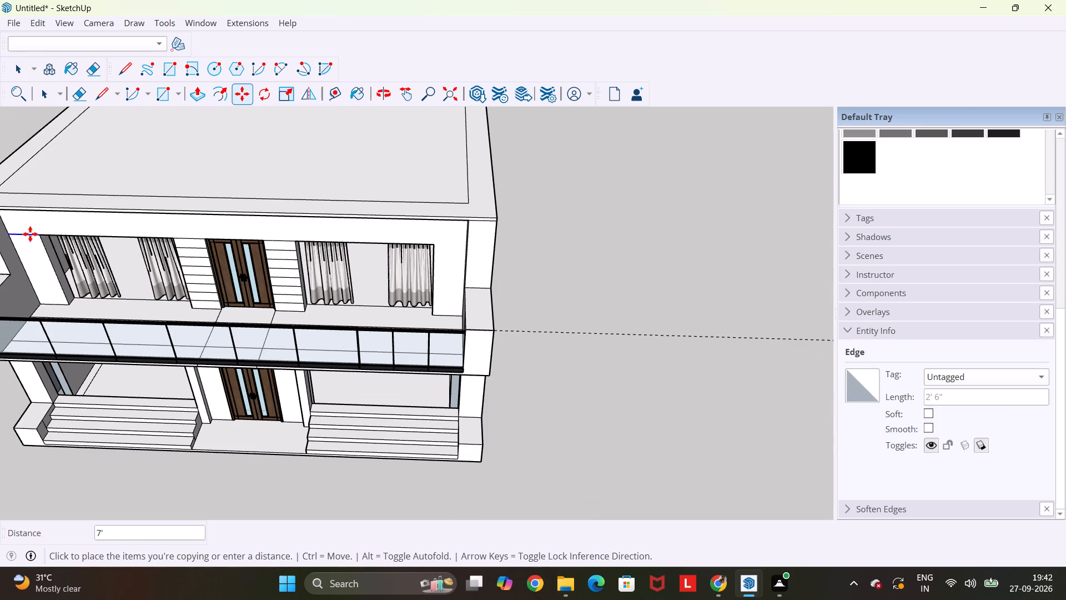
pyautogui.write('/8')
pyautogui.press('Return')
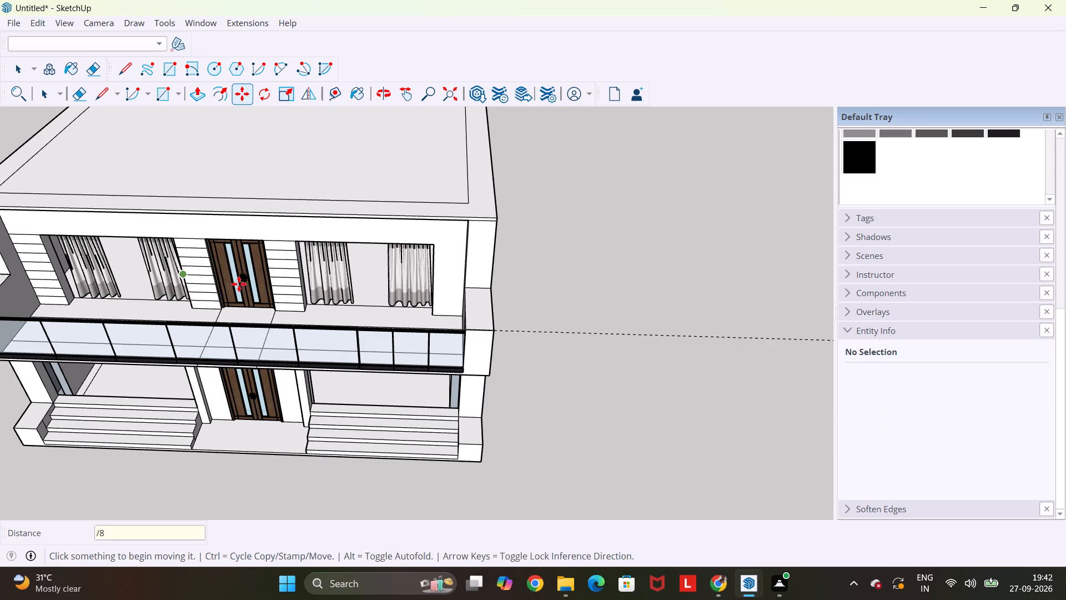
pyautogui.press('Escape')
pyautogui.press('space')
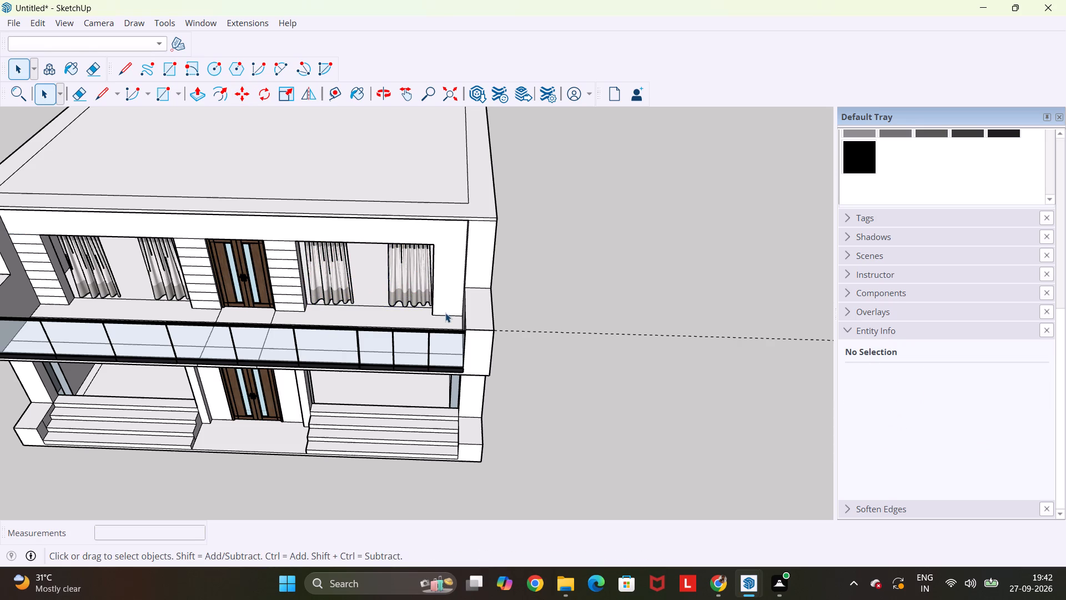
# Copy the bottom edge of the outer upper-floor wall strip at the SHOP-2 end 7' up, dividing the distance by 8.
pyautogui.click(446, 315)
pyautogui.press('m')
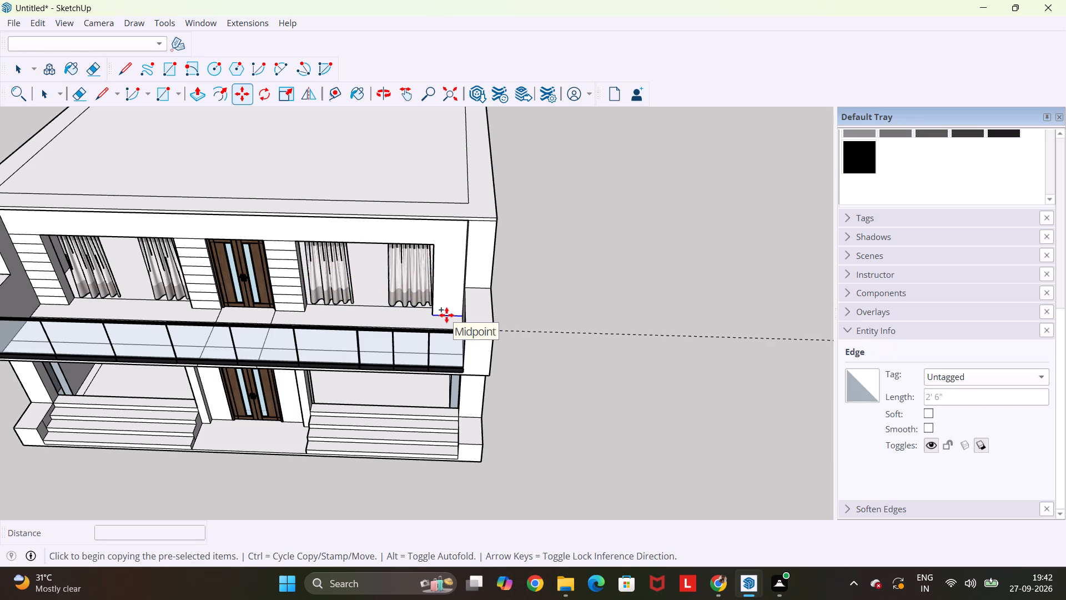
pyautogui.click(446, 315)
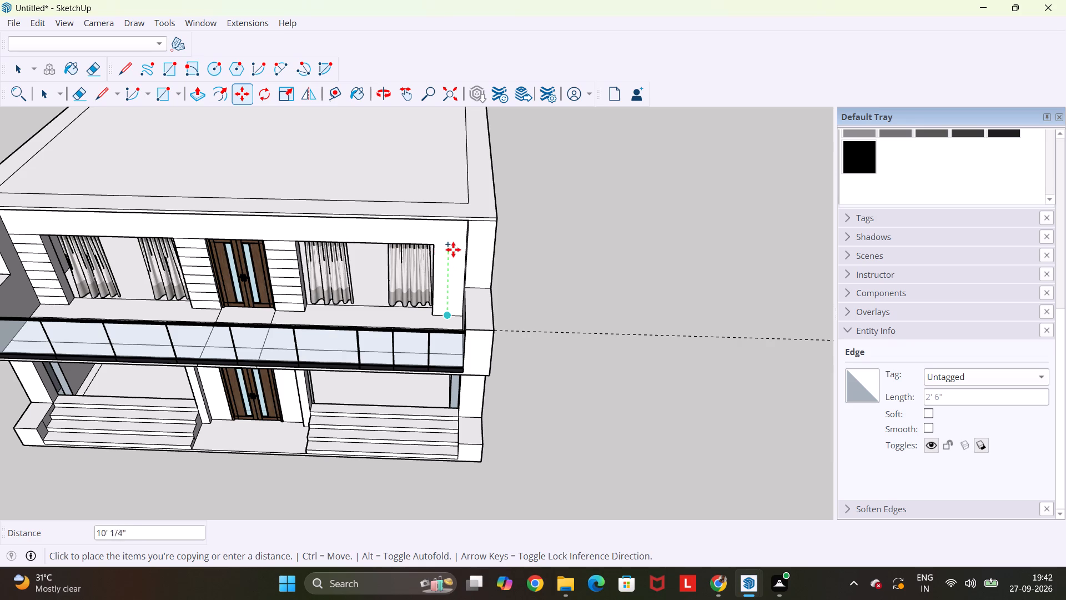
pyautogui.click(457, 251)
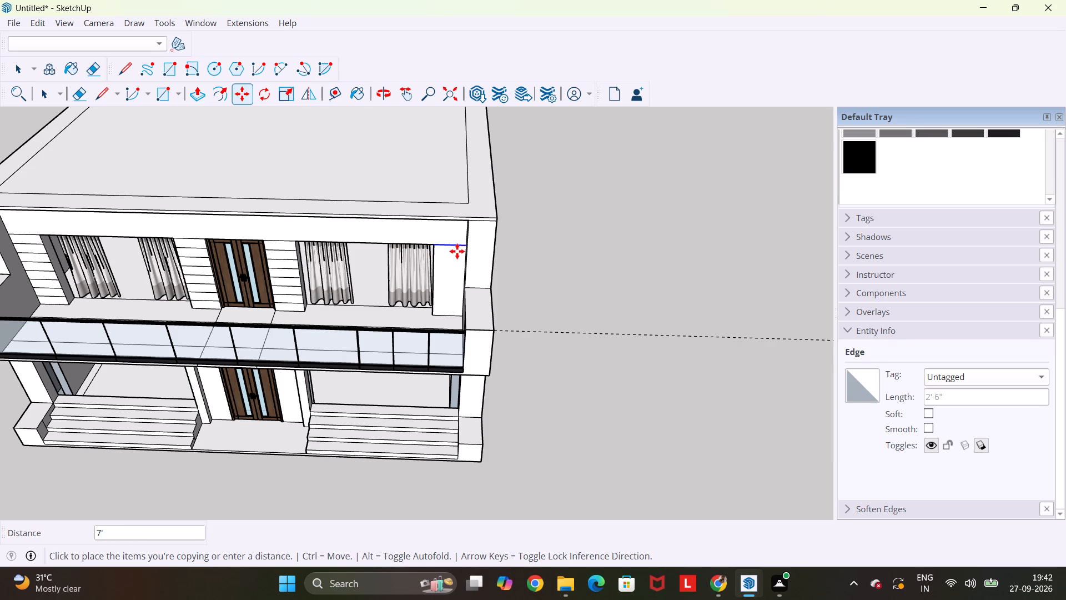
pyautogui.write('/8')
pyautogui.press('Return')
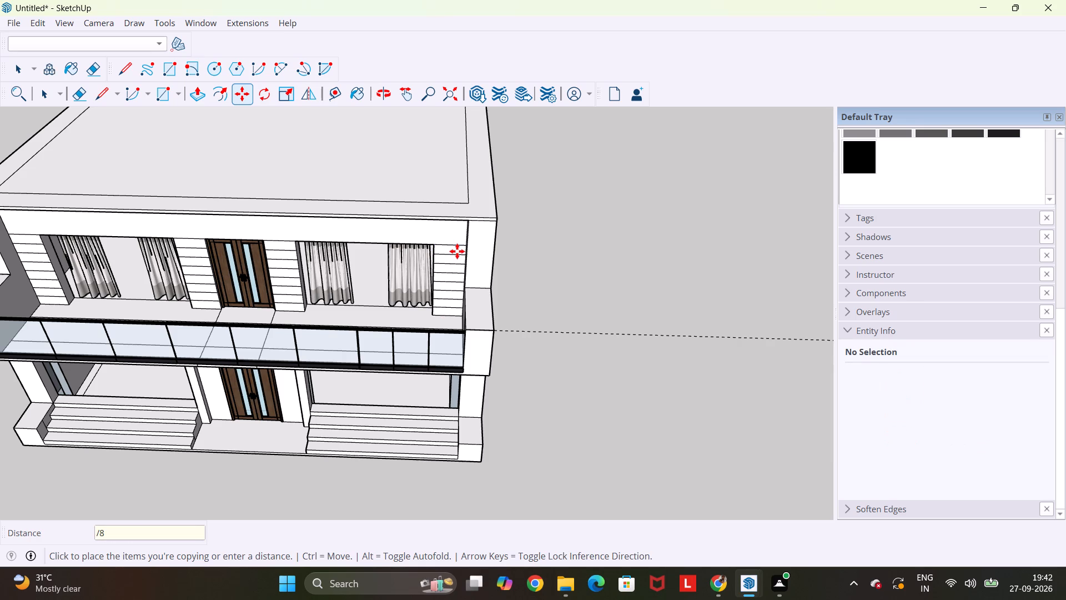
pyautogui.moveTo(466, 258); pyautogui.dragTo(465, 201, button='middle')
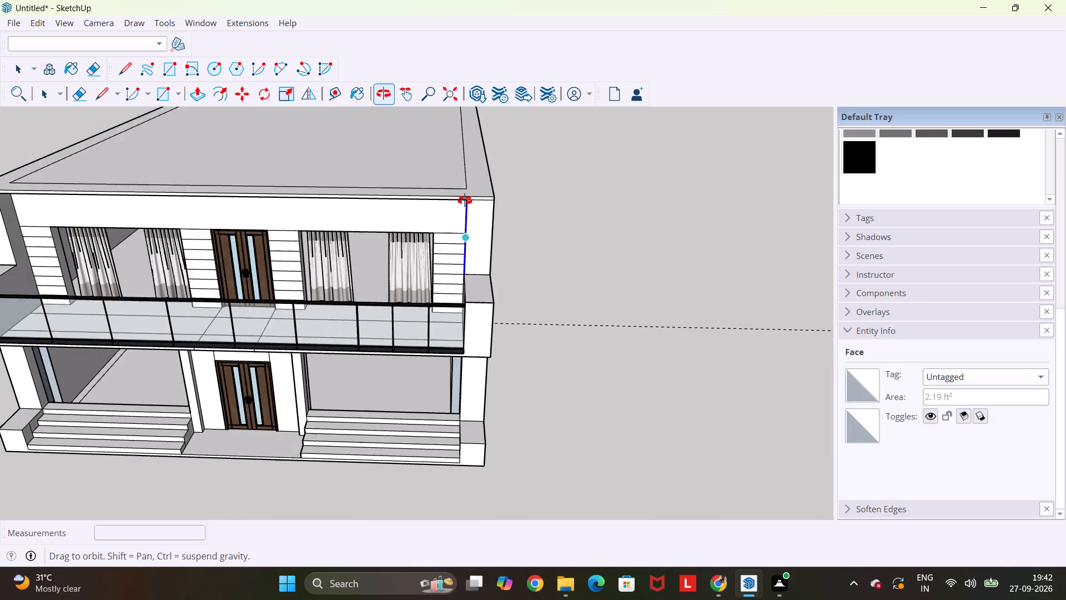
pyautogui.moveTo(465, 201); pyautogui.dragTo(463, 153, button='middle')
pyautogui.scroll(4, 363, 191)
pyautogui.press('Escape')
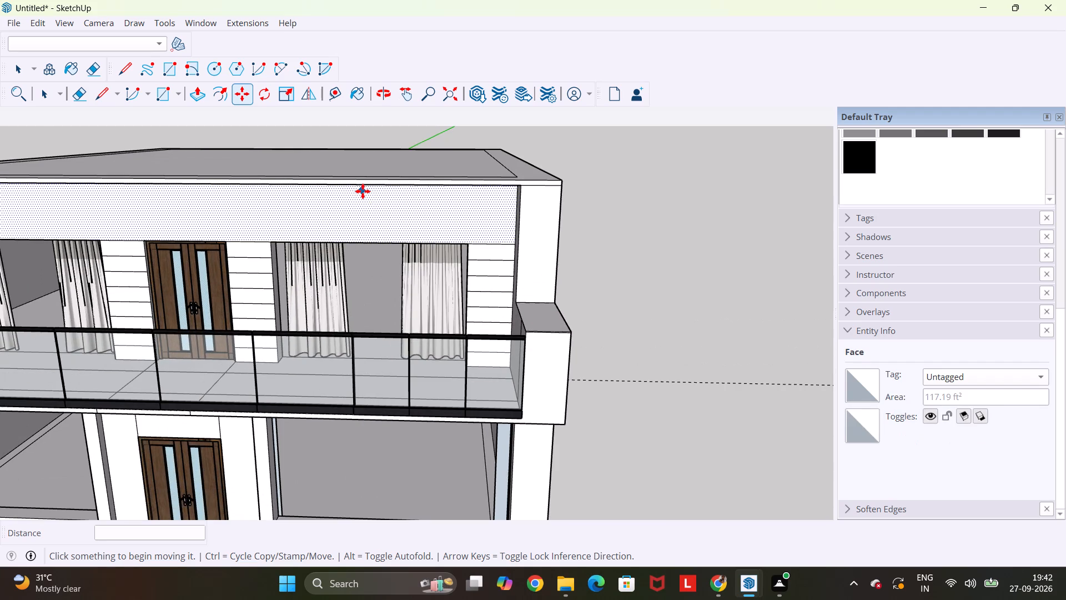
pyautogui.press('space')
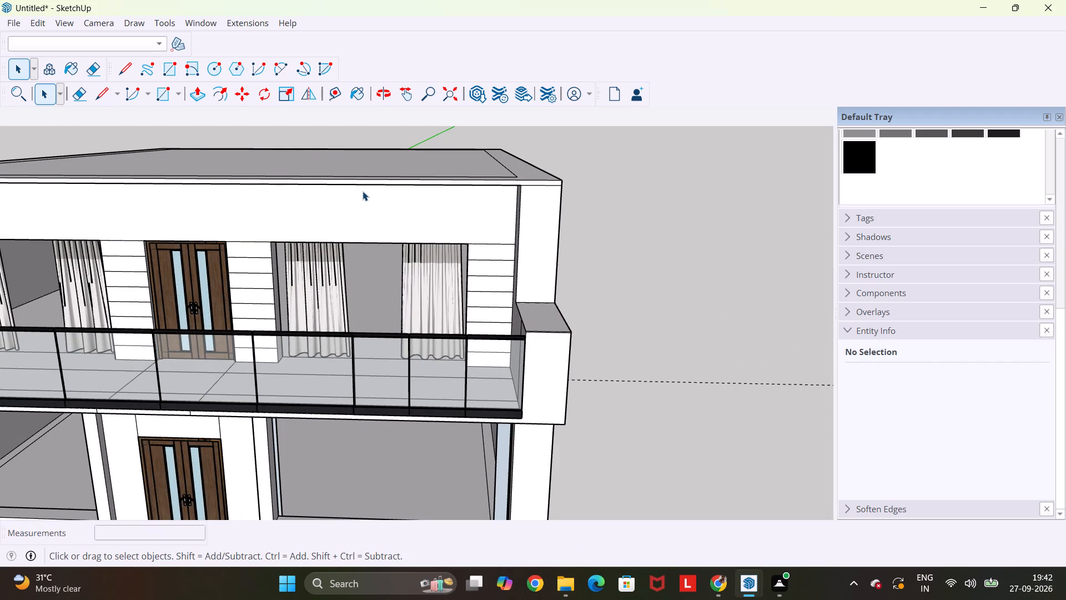
# Draw a vertical line from the SHOP-2-side window's outer top corner up to the underside of the roof slab.
pyautogui.scroll(1, 363, 191)
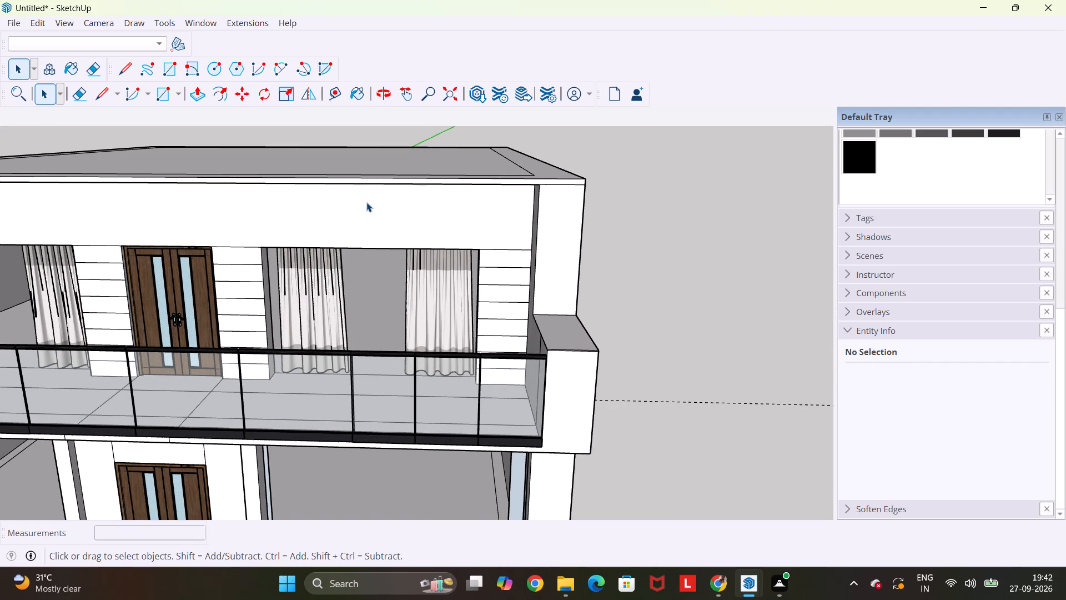
pyautogui.press('l')
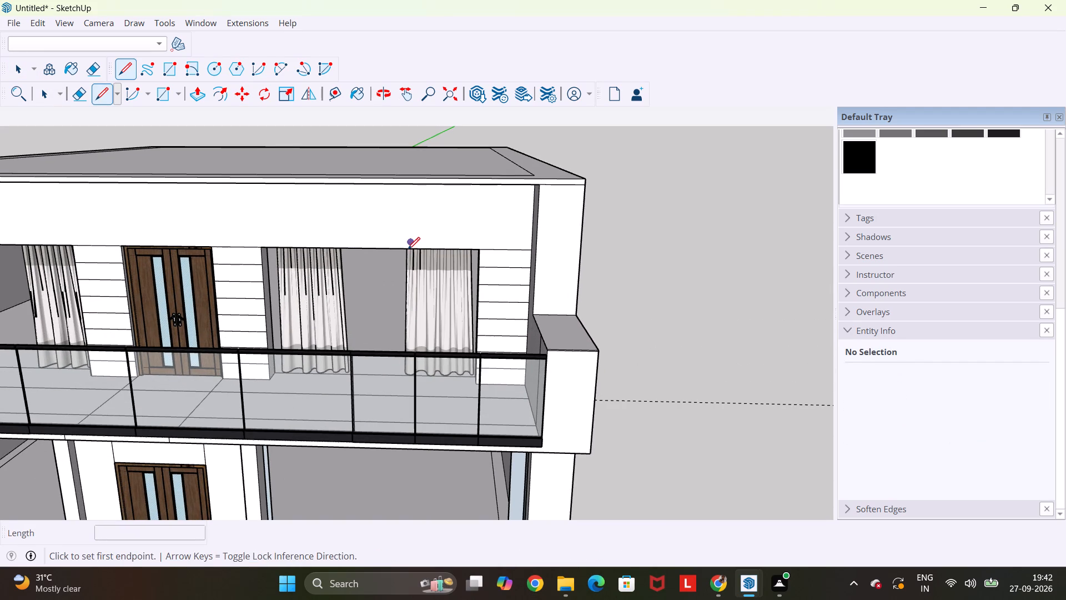
pyautogui.scroll(5, 406, 251)
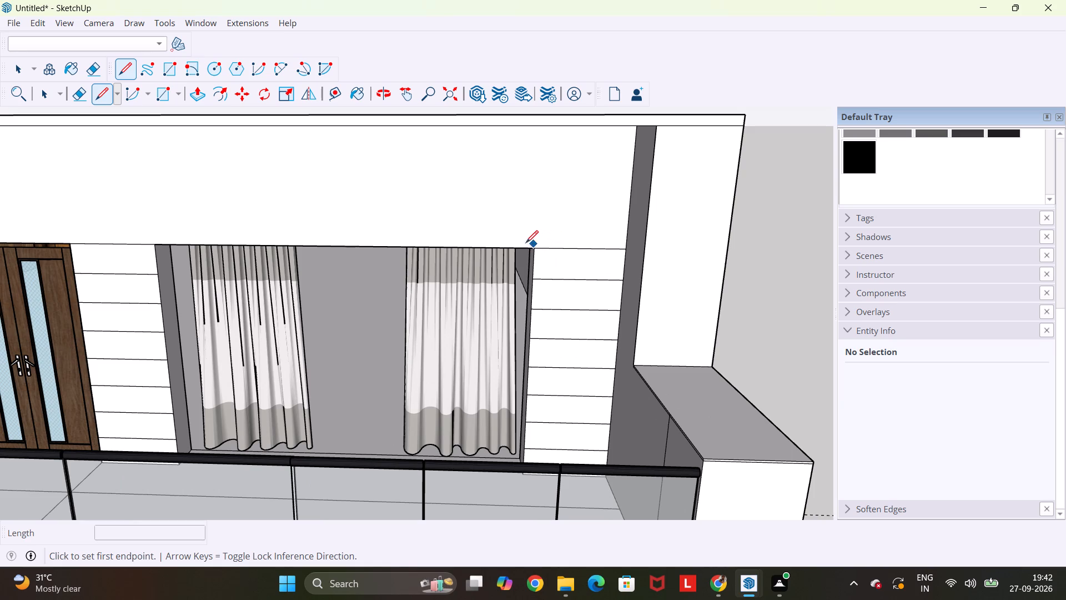
pyautogui.click(534, 247)
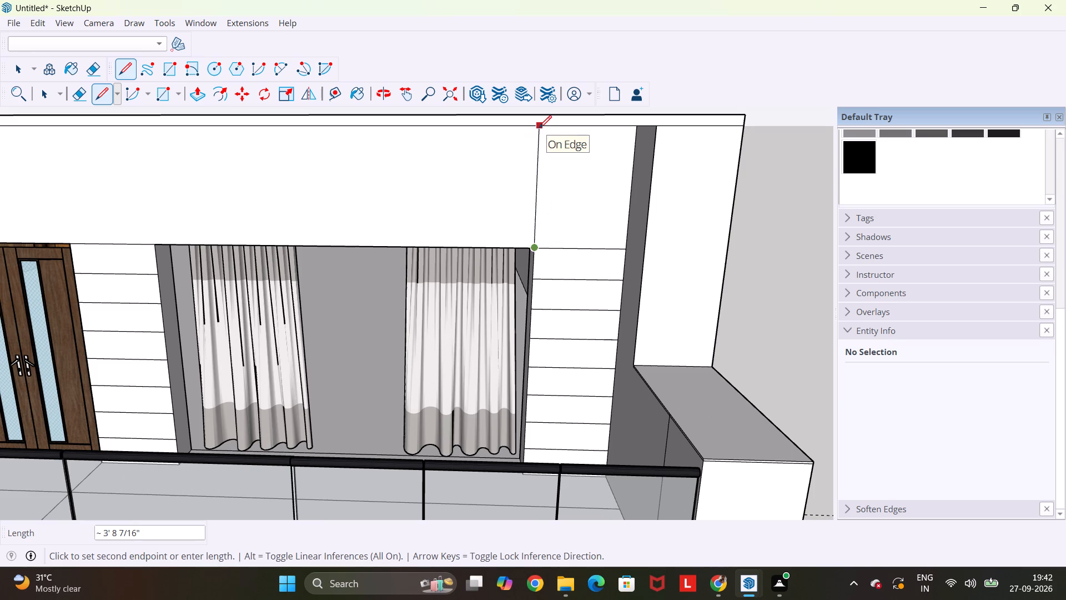
pyautogui.moveTo(539, 127); pyautogui.dragTo(705, 95, button='middle')
pyautogui.scroll(4, 515, 132)
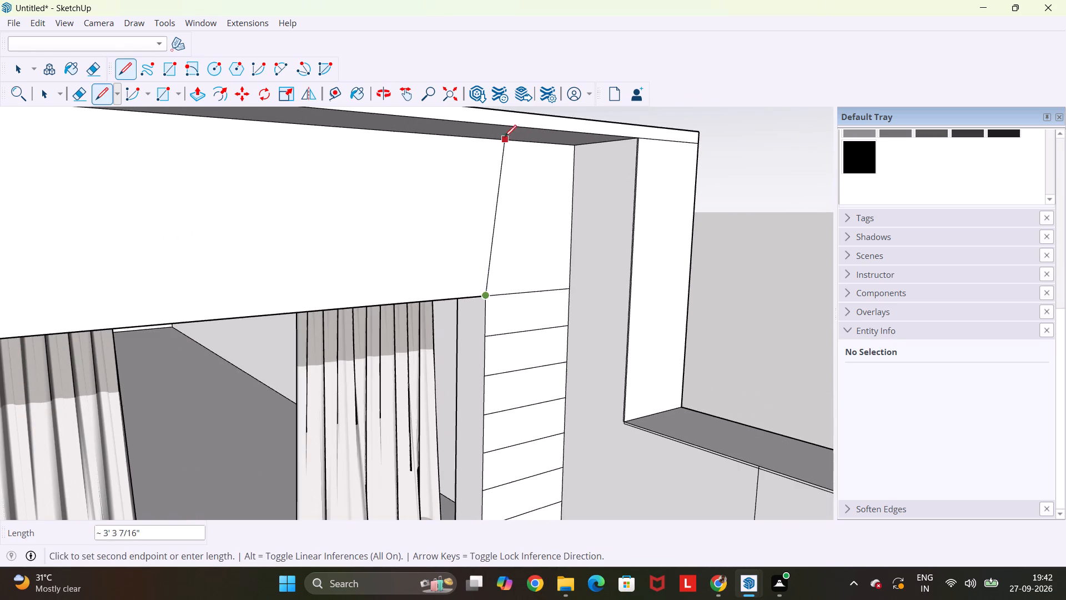
pyautogui.click(490, 141)
# Draw vertical lines from both top corners of the grooved strip between the door and the SHOP-2-side window up to the roof slab's underside.
pyautogui.scroll(-12, 490, 141)
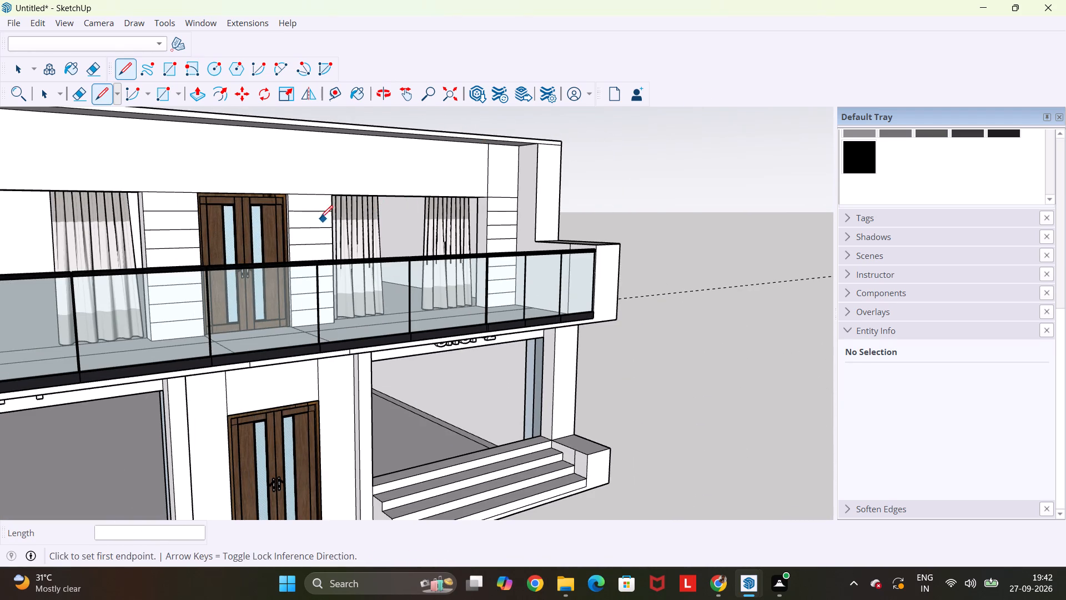
pyautogui.click(330, 194)
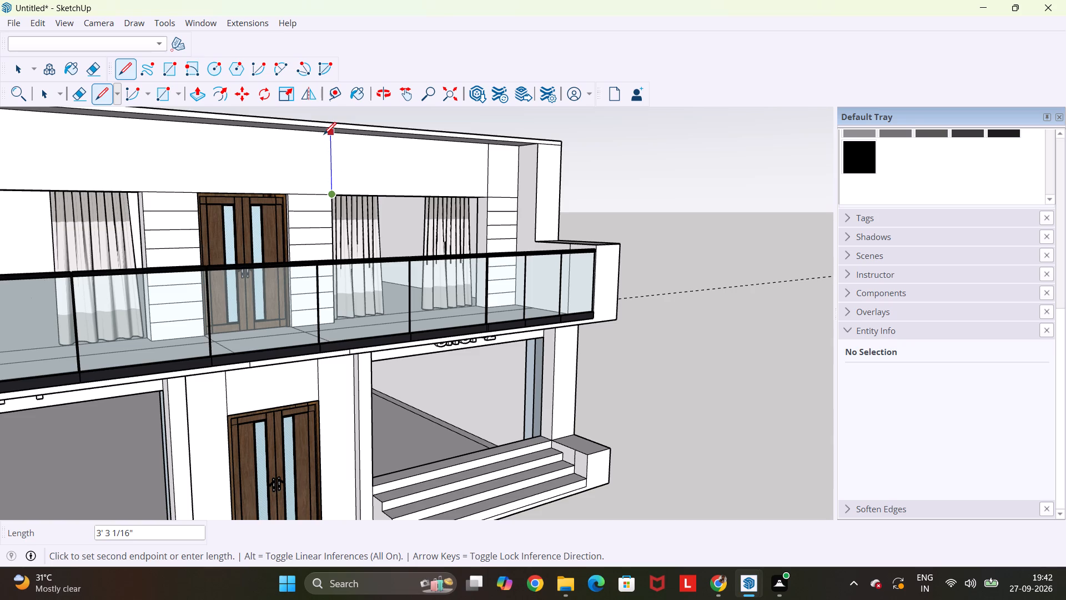
pyautogui.scroll(10, 329, 135)
pyautogui.click(329, 132)
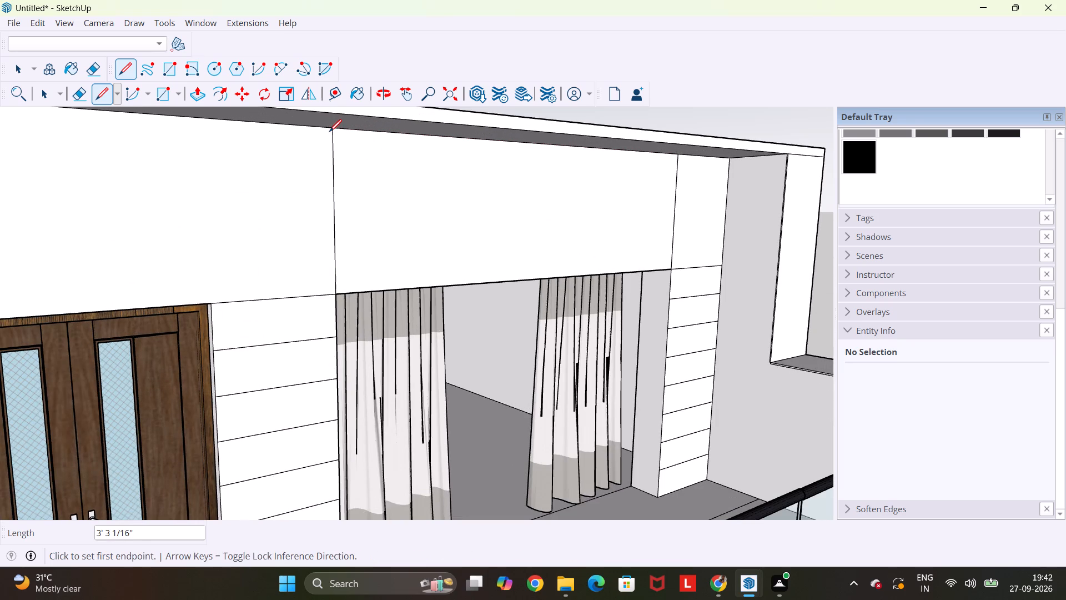
pyautogui.click(214, 301)
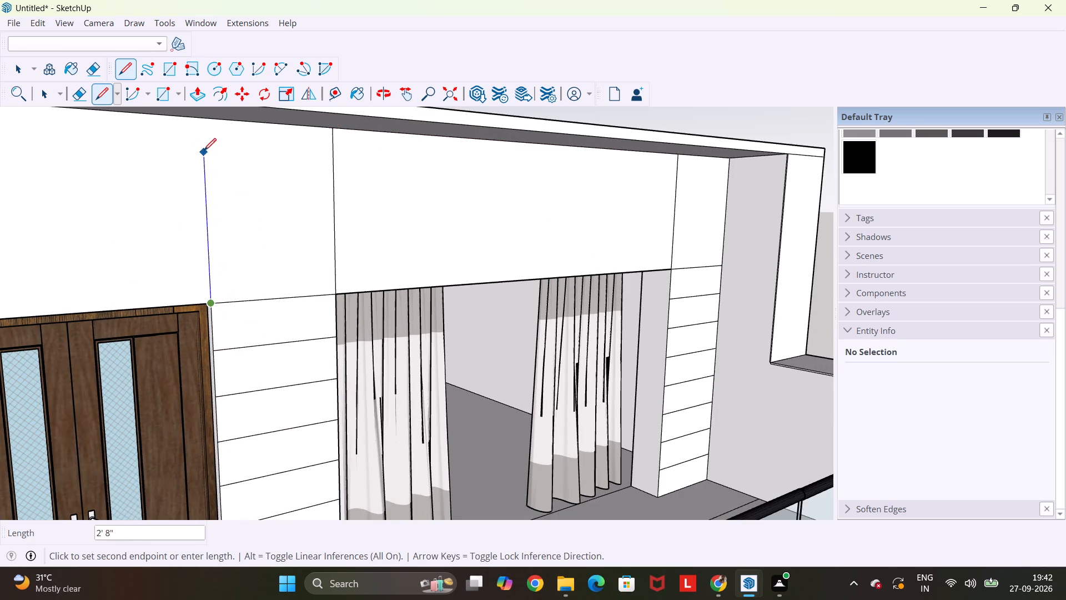
pyautogui.click(199, 122)
# Draw vertical lines from both top corners of the grooved strip between the door and the SHOP-1-side window up to the roof slab's underside.
pyautogui.scroll(-17, 199, 122)
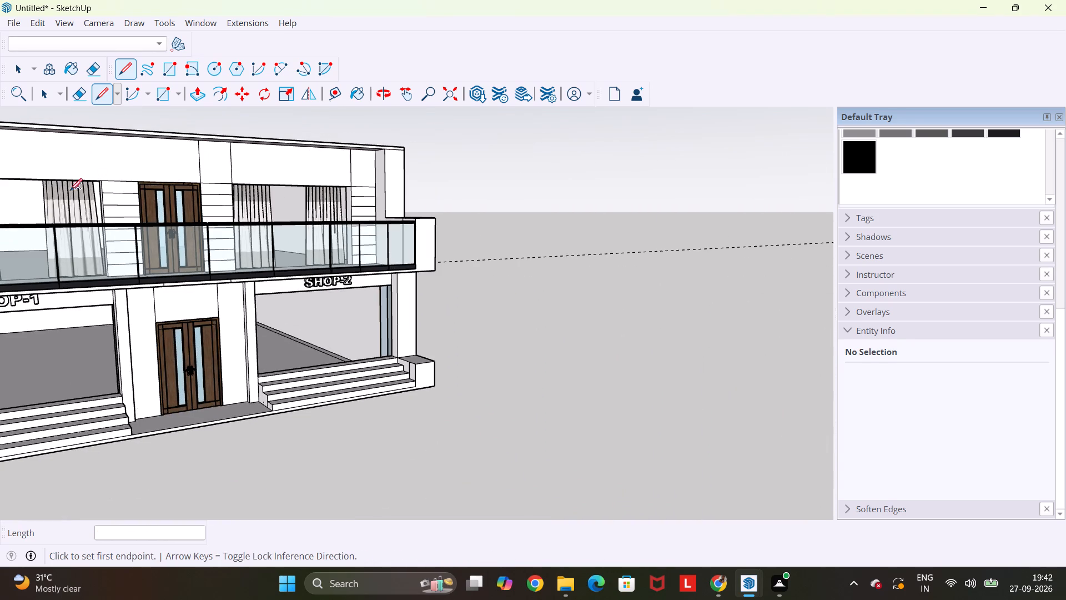
pyautogui.scroll(-2, 20, 192)
pyautogui.scroll(10, 126, 169)
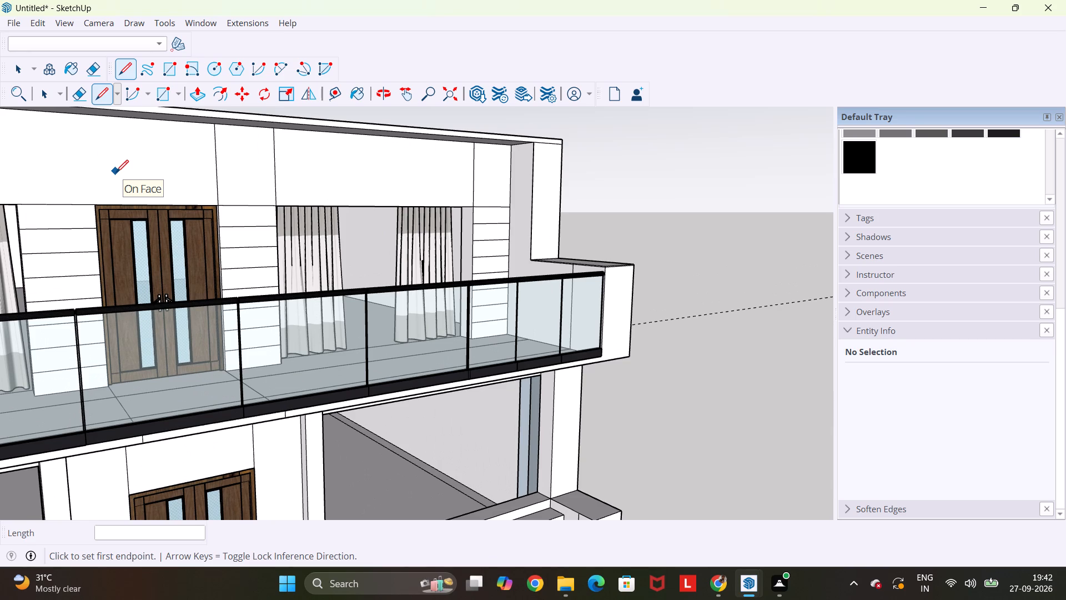
pyautogui.scroll(-2, 116, 172)
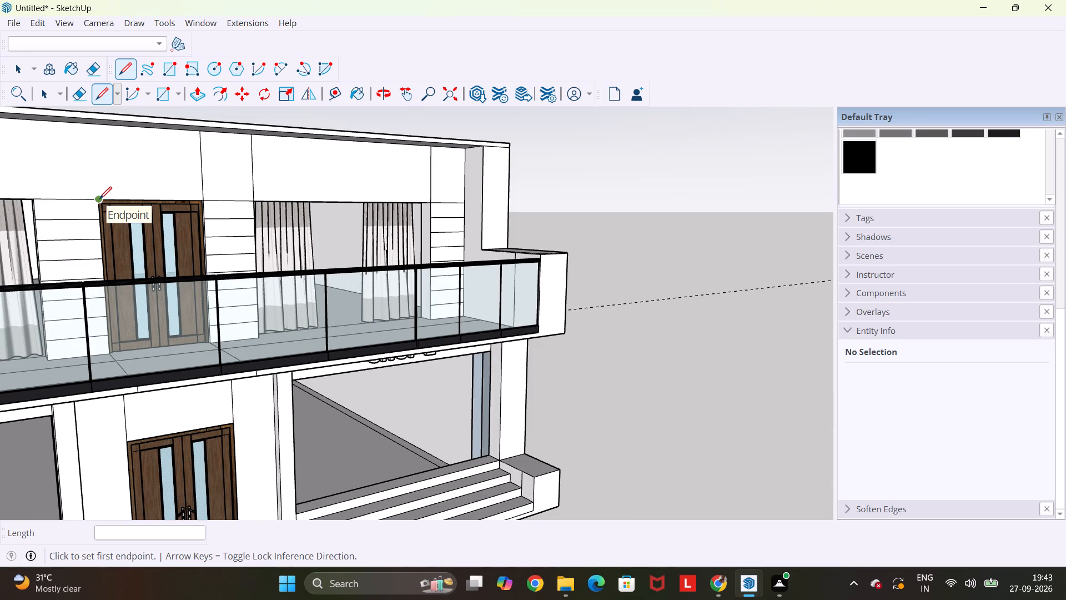
pyautogui.click(99, 199)
pyautogui.click(100, 129)
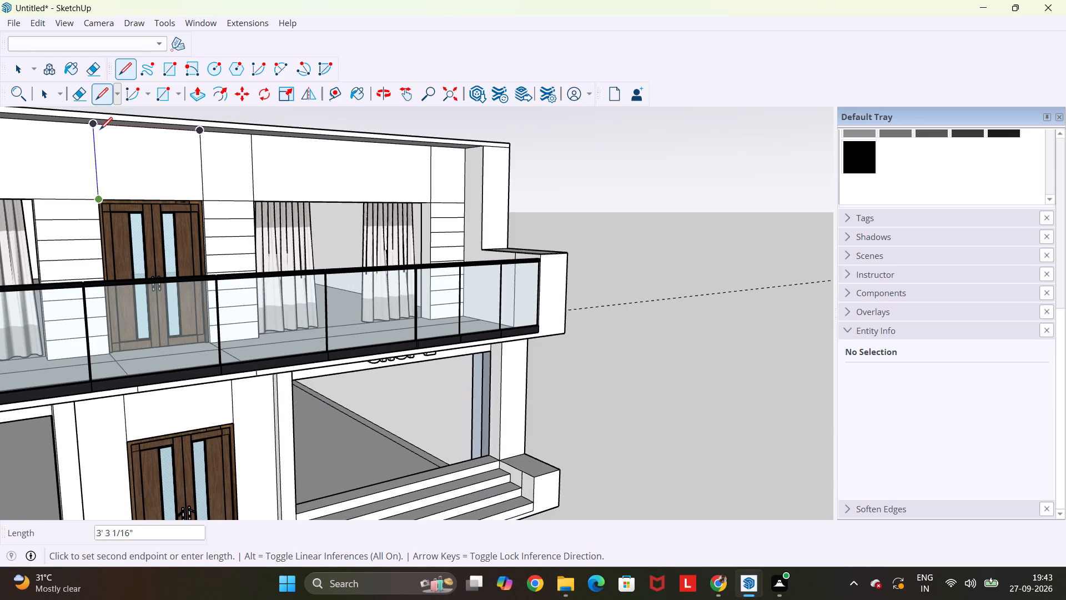
pyautogui.scroll(-3, 92, 147)
pyautogui.click(51, 192)
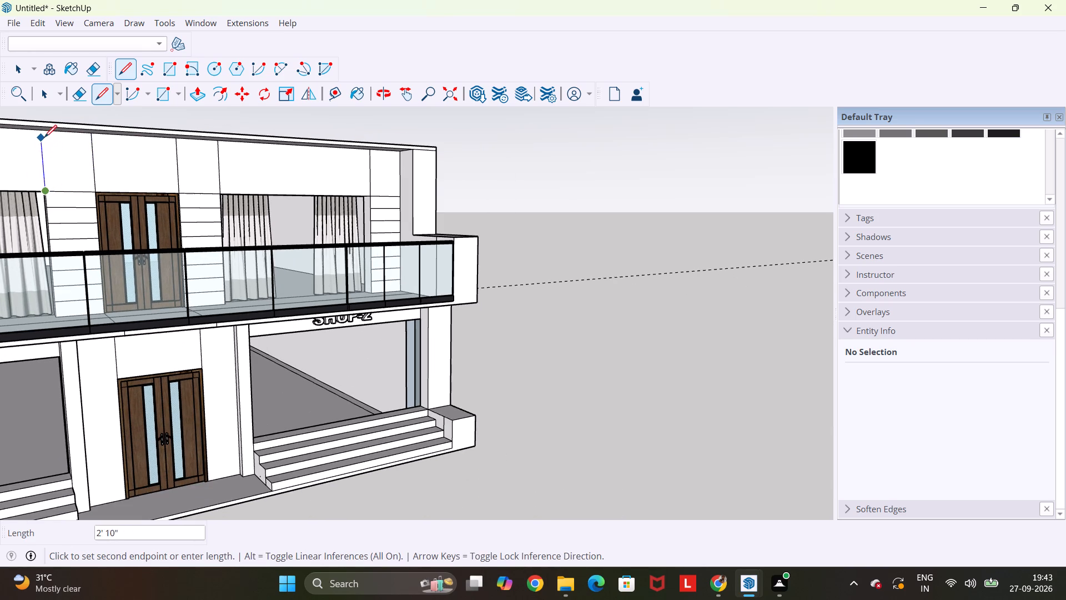
pyautogui.click(44, 134)
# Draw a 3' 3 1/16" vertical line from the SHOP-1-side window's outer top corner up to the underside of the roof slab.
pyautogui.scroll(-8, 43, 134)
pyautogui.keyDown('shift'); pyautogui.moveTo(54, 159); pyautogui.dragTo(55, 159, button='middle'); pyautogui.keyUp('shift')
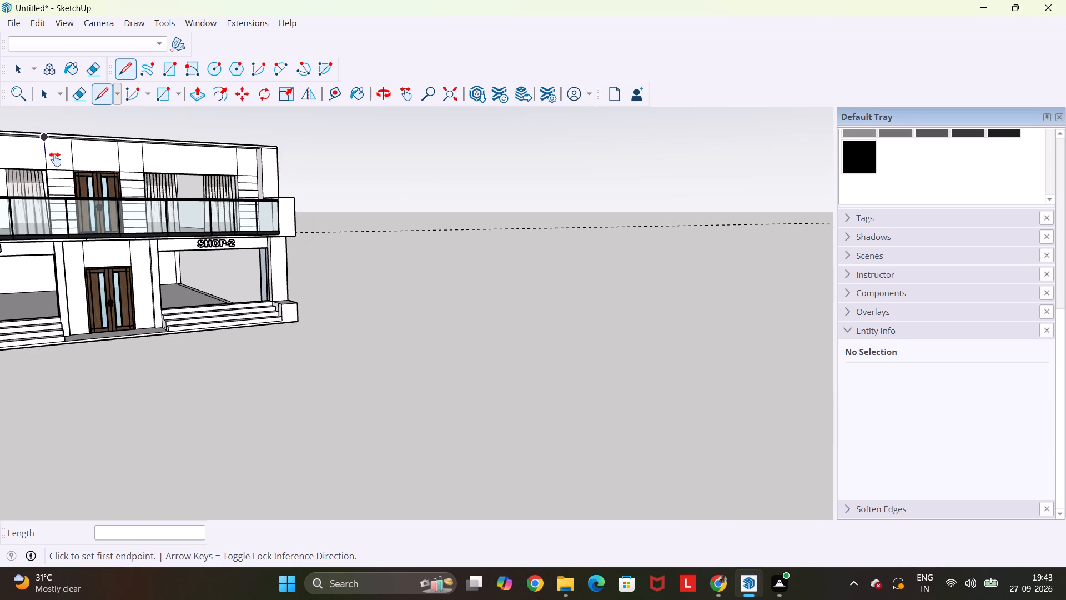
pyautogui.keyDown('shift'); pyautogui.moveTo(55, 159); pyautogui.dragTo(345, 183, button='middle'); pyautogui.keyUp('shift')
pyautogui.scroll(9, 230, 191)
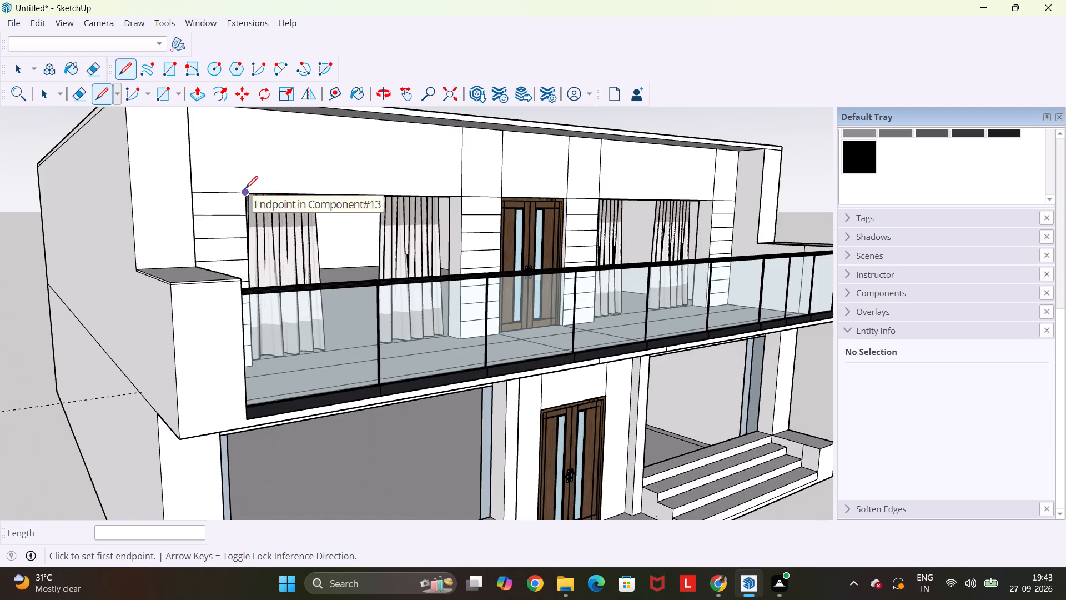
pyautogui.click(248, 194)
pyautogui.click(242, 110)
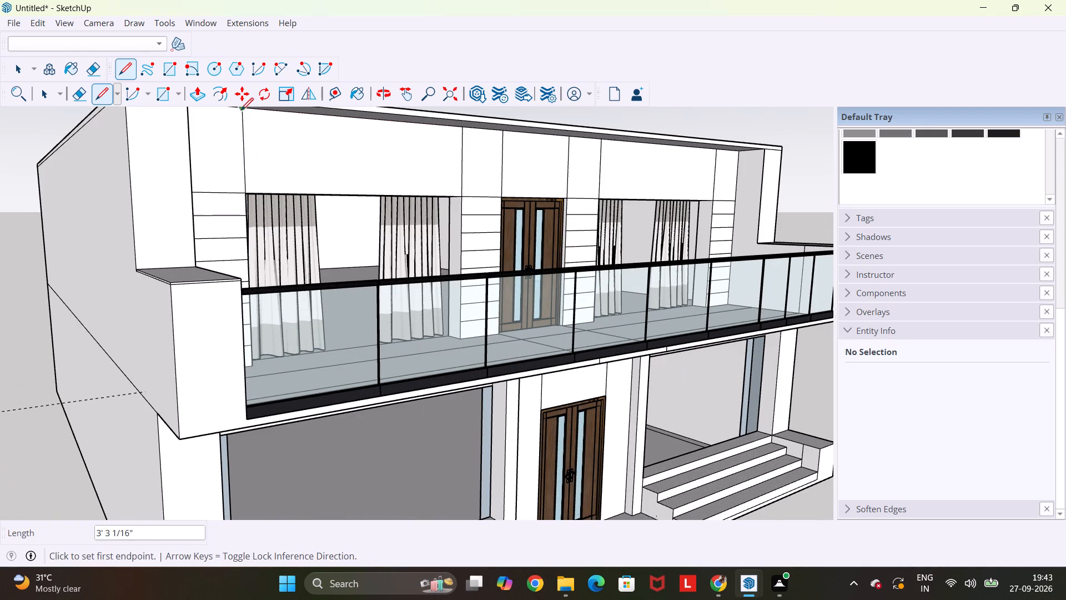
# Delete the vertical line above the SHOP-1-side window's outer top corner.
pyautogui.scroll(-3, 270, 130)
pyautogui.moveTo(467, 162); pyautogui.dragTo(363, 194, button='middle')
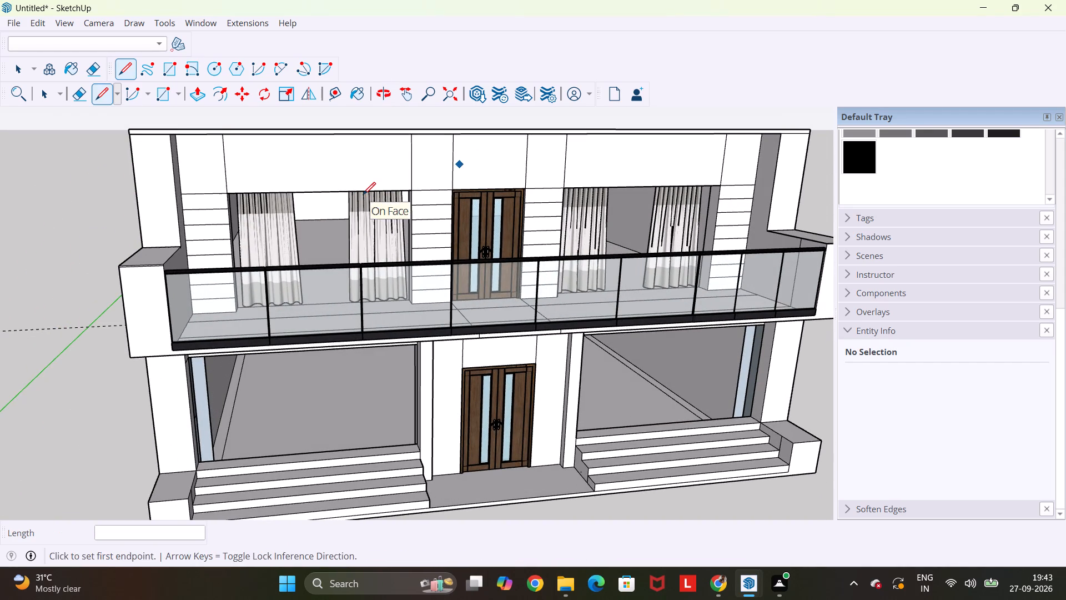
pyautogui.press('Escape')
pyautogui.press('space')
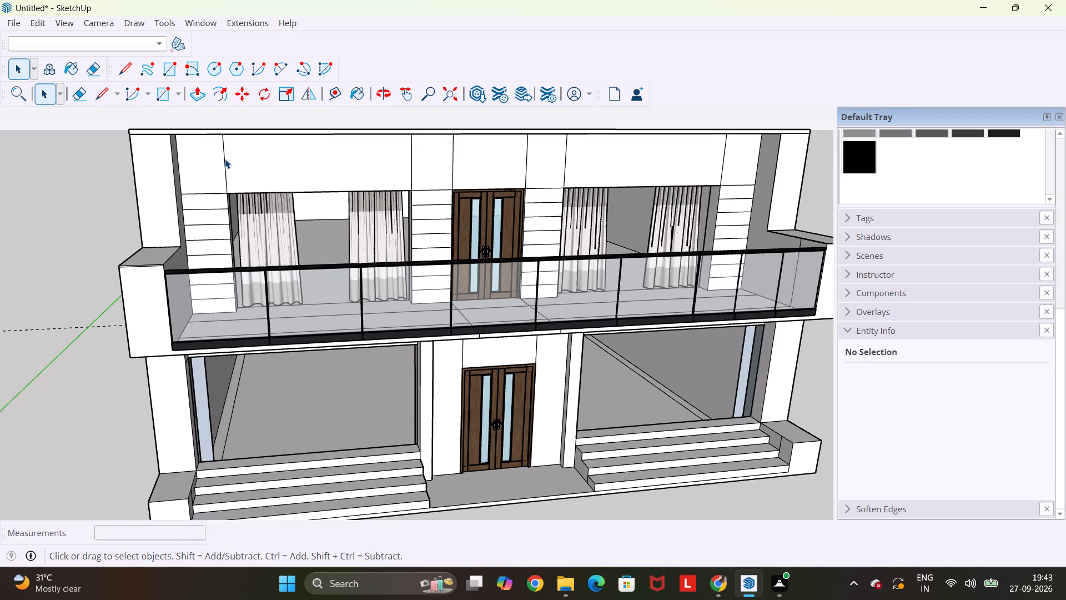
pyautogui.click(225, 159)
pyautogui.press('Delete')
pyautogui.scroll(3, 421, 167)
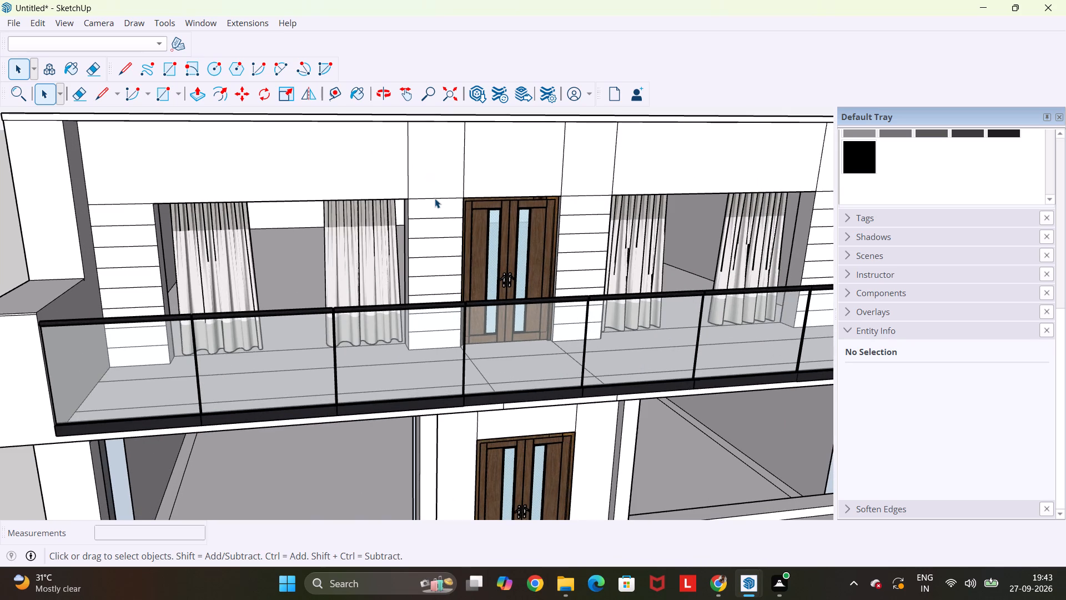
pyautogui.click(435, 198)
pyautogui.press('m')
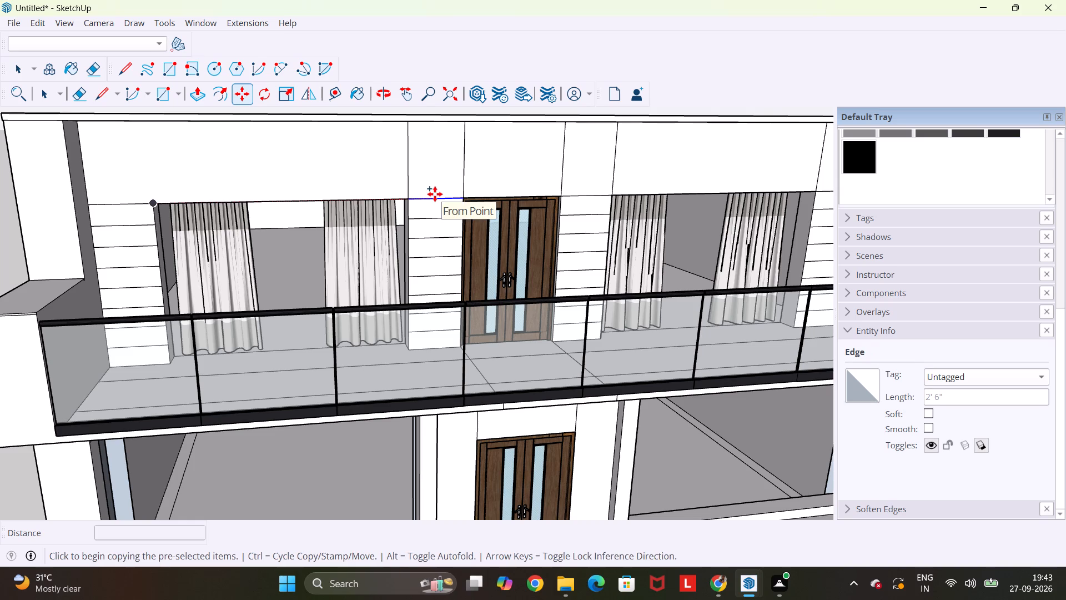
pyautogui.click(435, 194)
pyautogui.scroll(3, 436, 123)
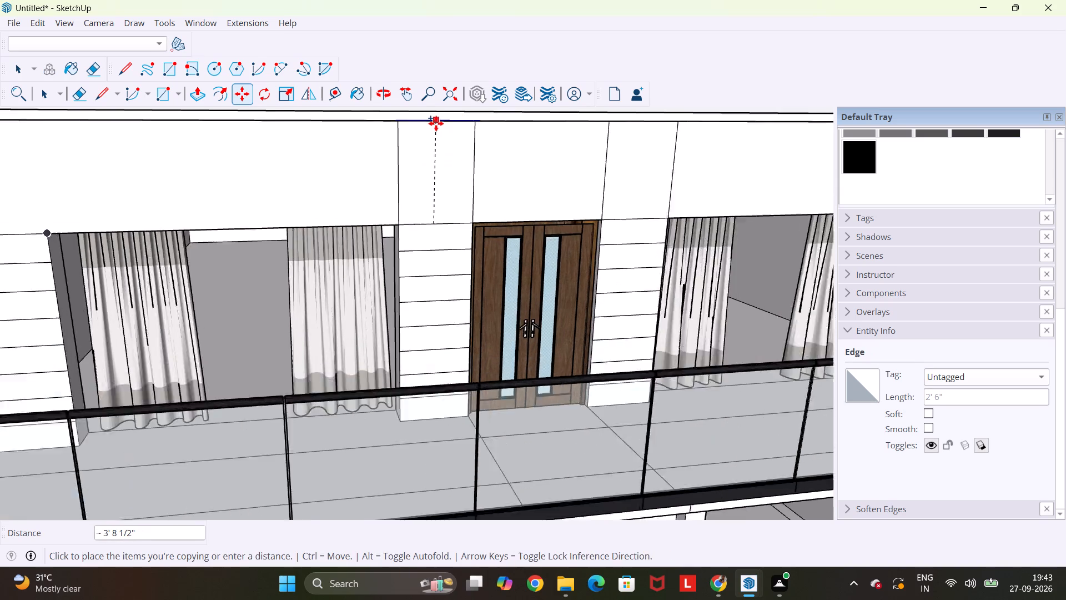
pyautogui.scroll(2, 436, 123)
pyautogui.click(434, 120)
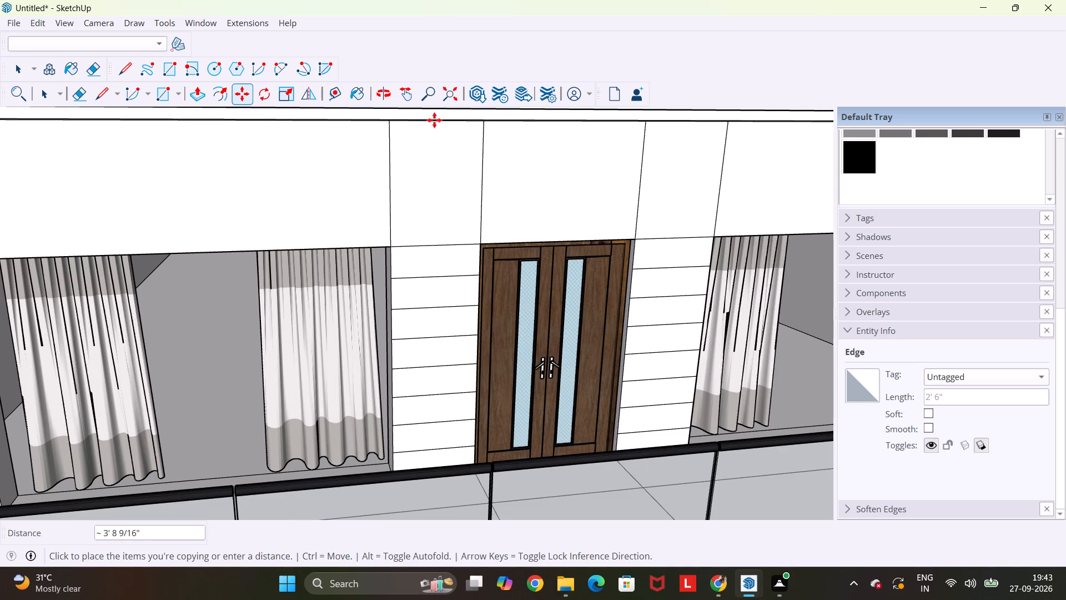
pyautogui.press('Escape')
# Copy the top edge of the grooved strip between the door and the SHOP-1-side window 3' 3 1/16" up, dividing the distance by 4.
pyautogui.press('space')
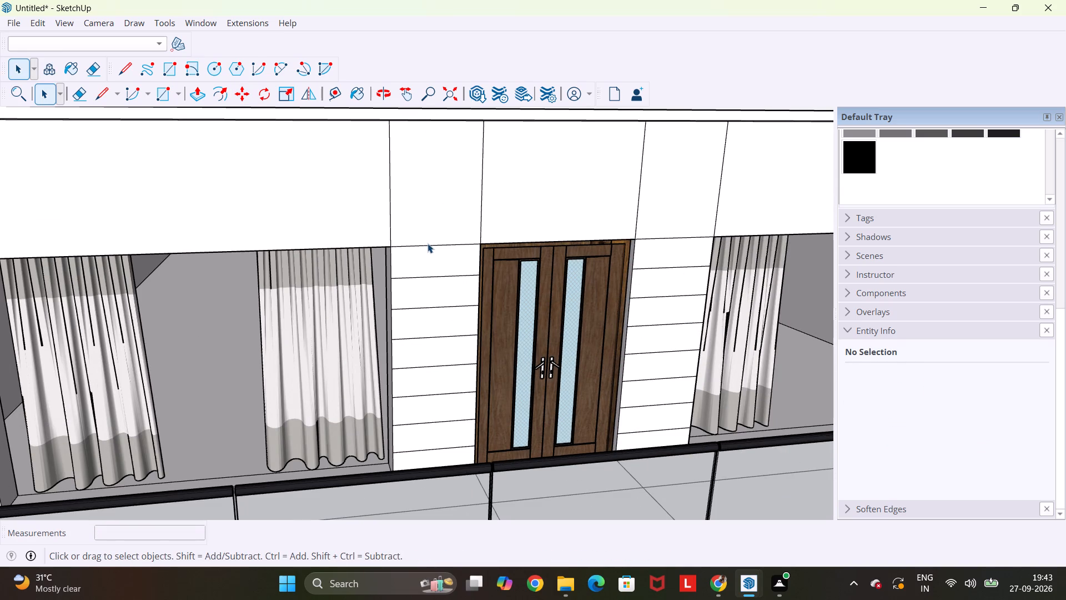
pyautogui.click(428, 243)
pyautogui.click(428, 245)
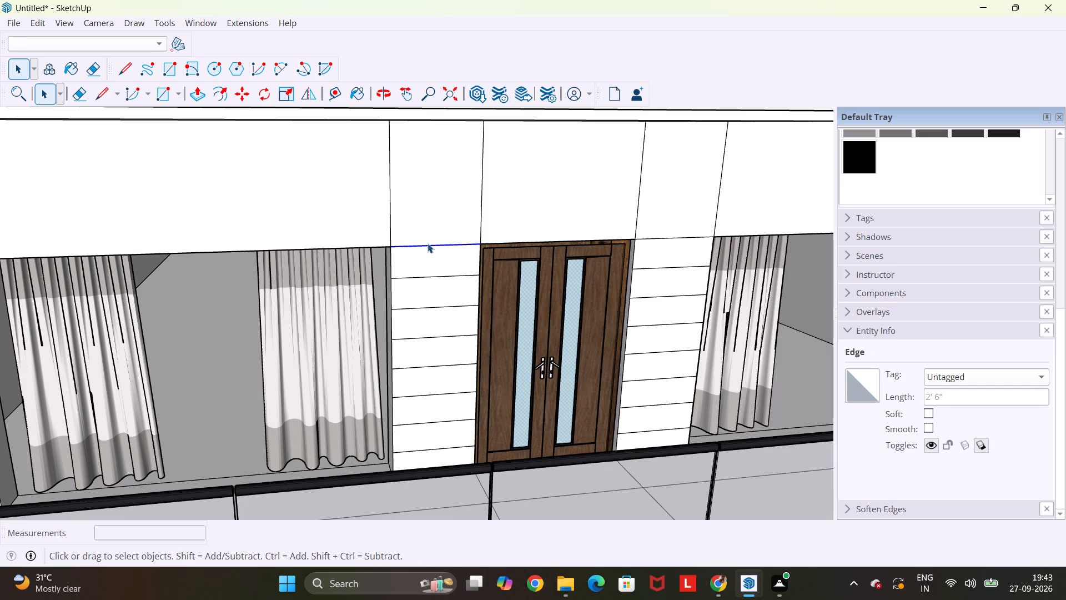
pyautogui.press('m')
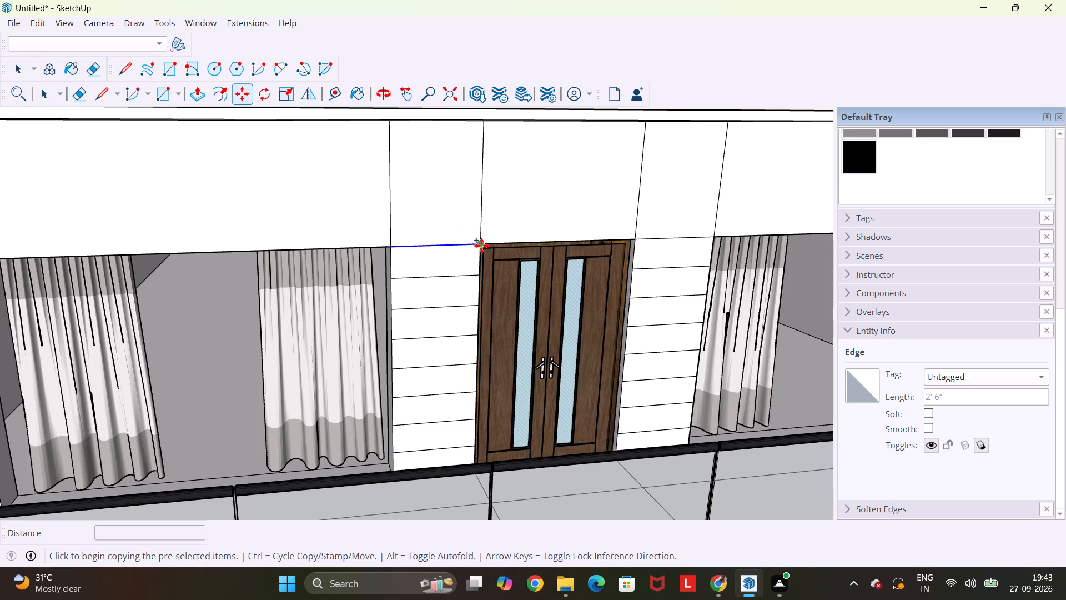
pyautogui.click(484, 246)
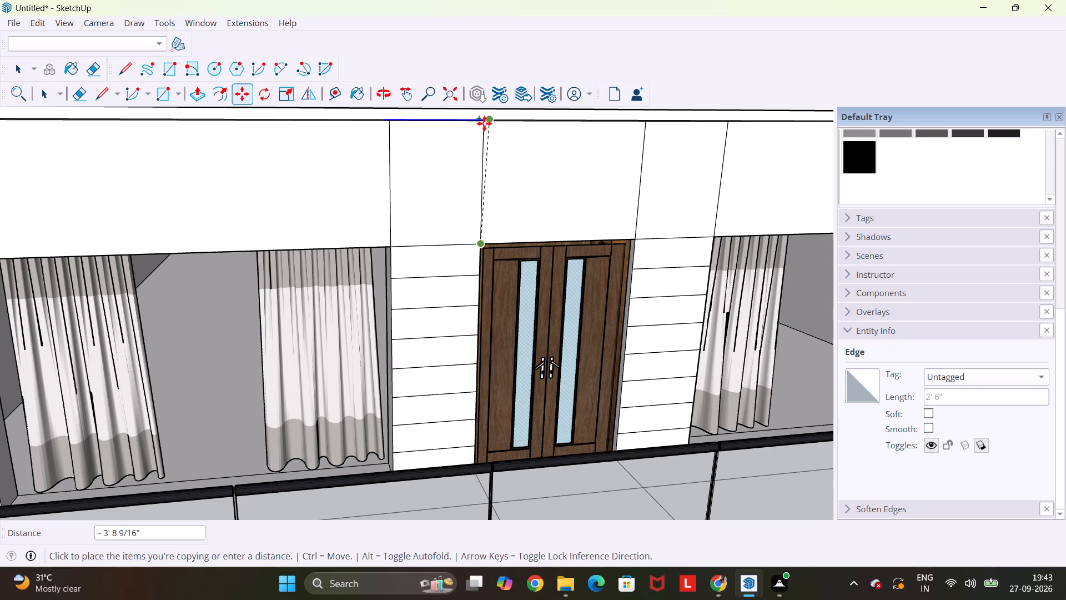
pyautogui.scroll(5, 484, 123)
pyautogui.click(480, 123)
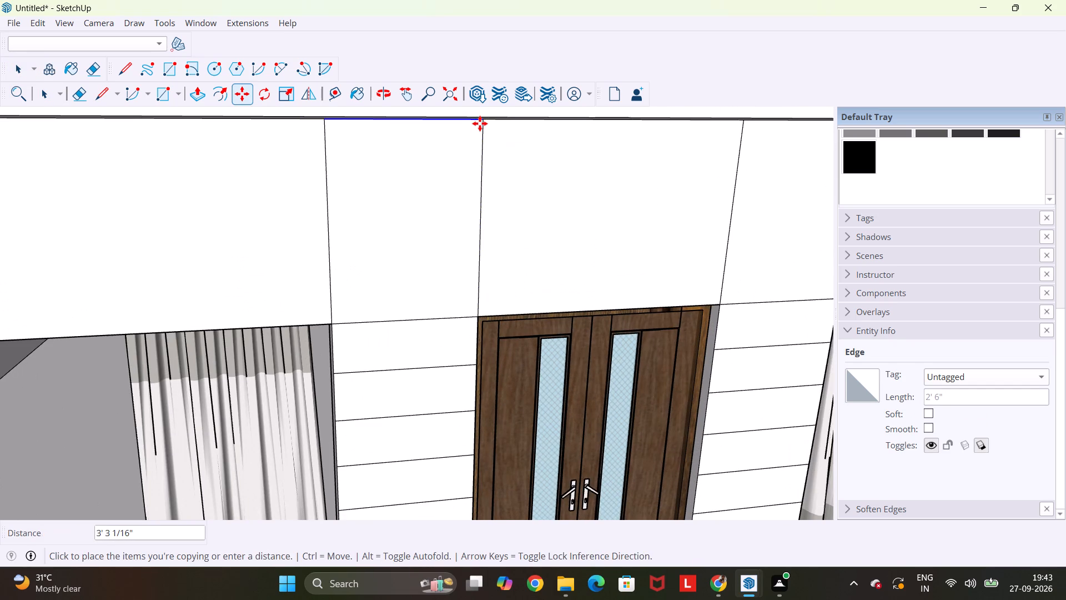
pyautogui.write('/4')
pyautogui.press('Return')
# Copy the top edge of the grooved strip between the door and the SHOP-2-side window 3' 3 1/16" up, dividing the distance by 4.
pyautogui.scroll(-6, 518, 173)
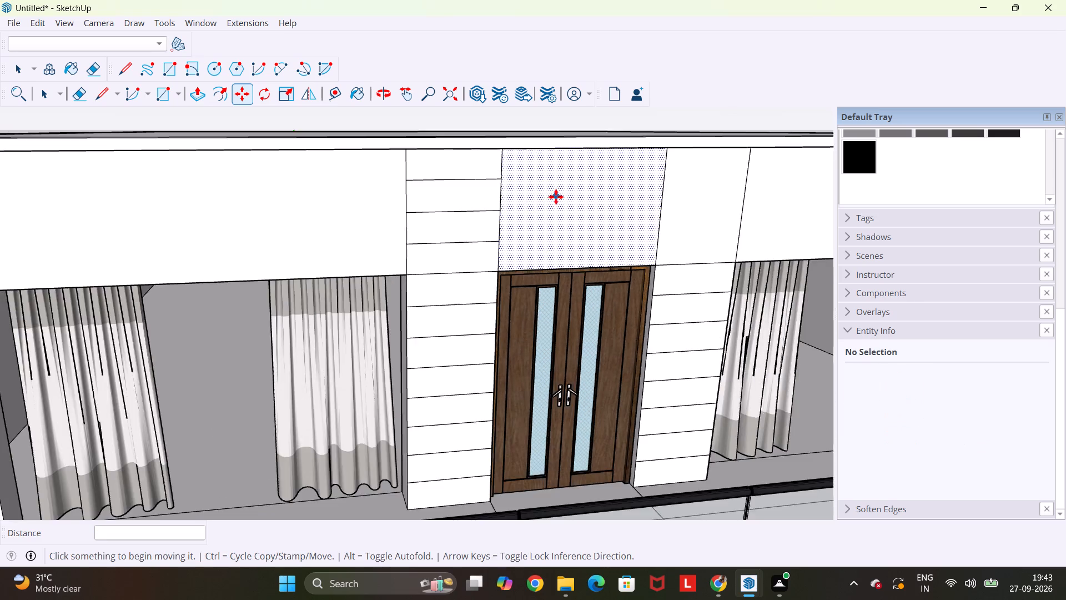
pyautogui.scroll(-8, 556, 197)
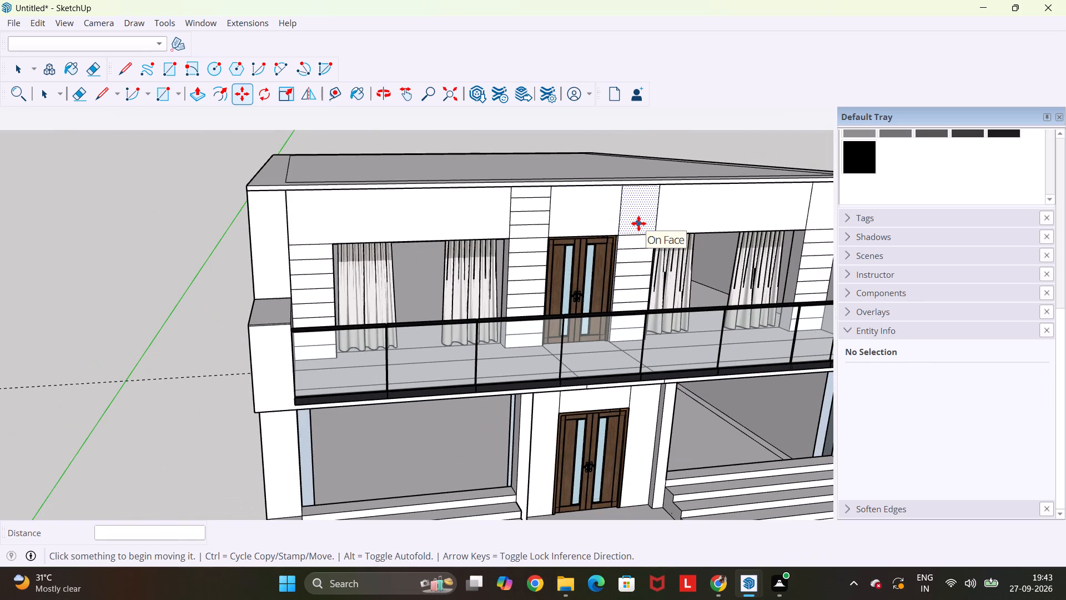
pyautogui.press('space')
pyautogui.scroll(5, 653, 227)
pyautogui.click(633, 234)
pyautogui.click(632, 236)
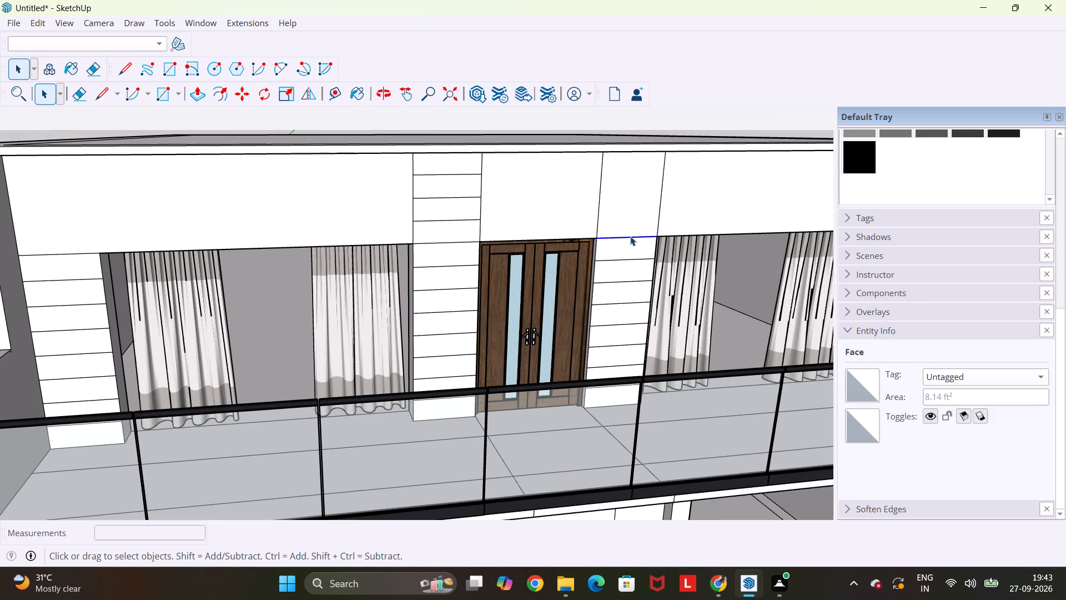
pyautogui.press('m')
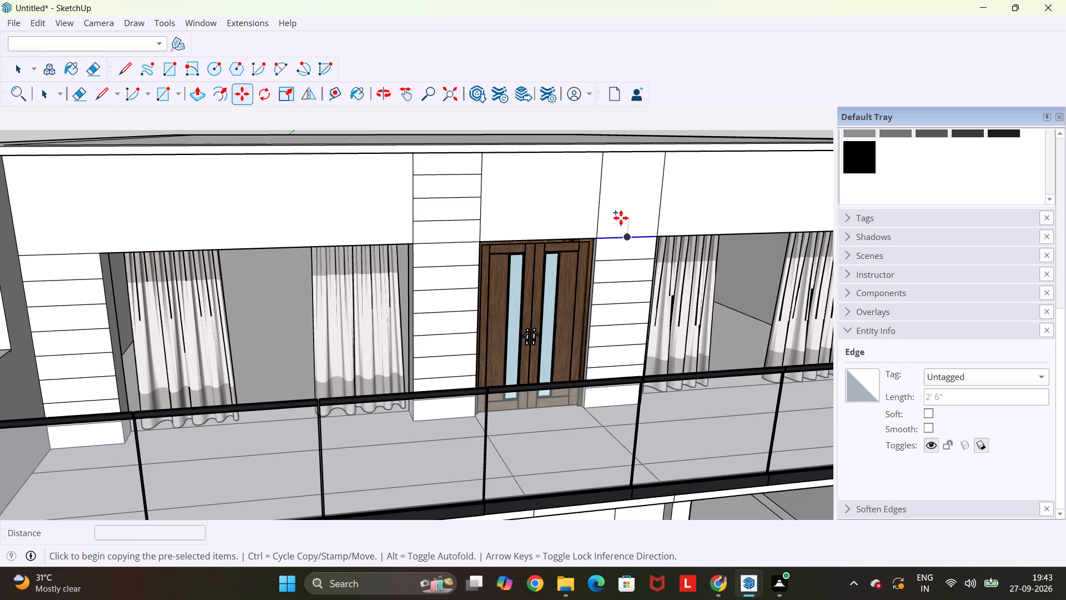
pyautogui.scroll(5, 648, 224)
pyautogui.click(663, 246)
pyautogui.moveTo(663, 232); pyautogui.dragTo(660, 186, button='middle')
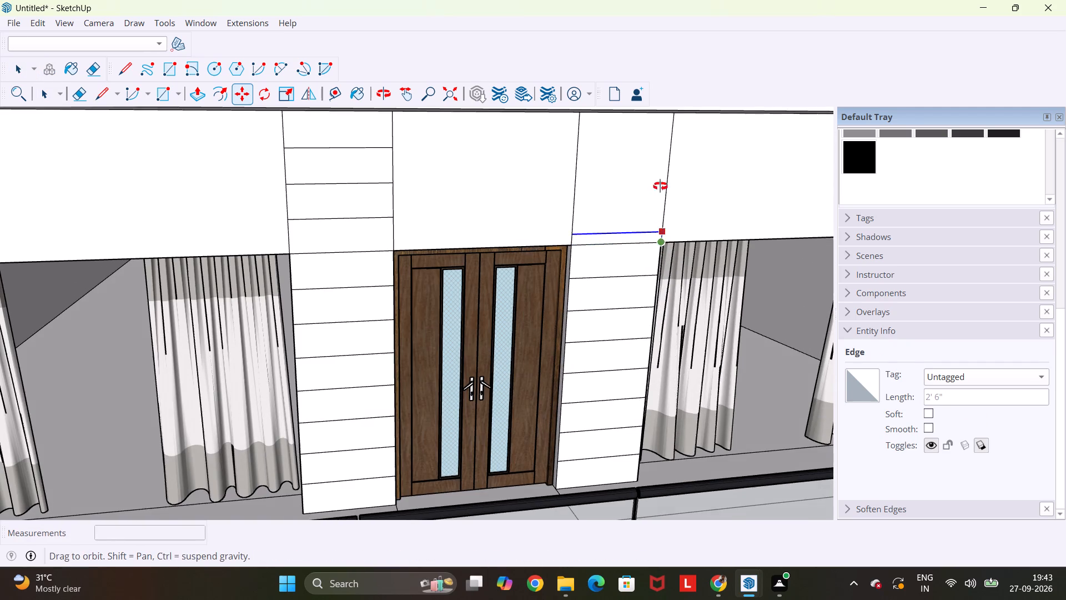
pyautogui.moveTo(660, 186); pyautogui.dragTo(654, 108, button='middle')
pyautogui.scroll(2, 654, 117)
pyautogui.click(646, 149)
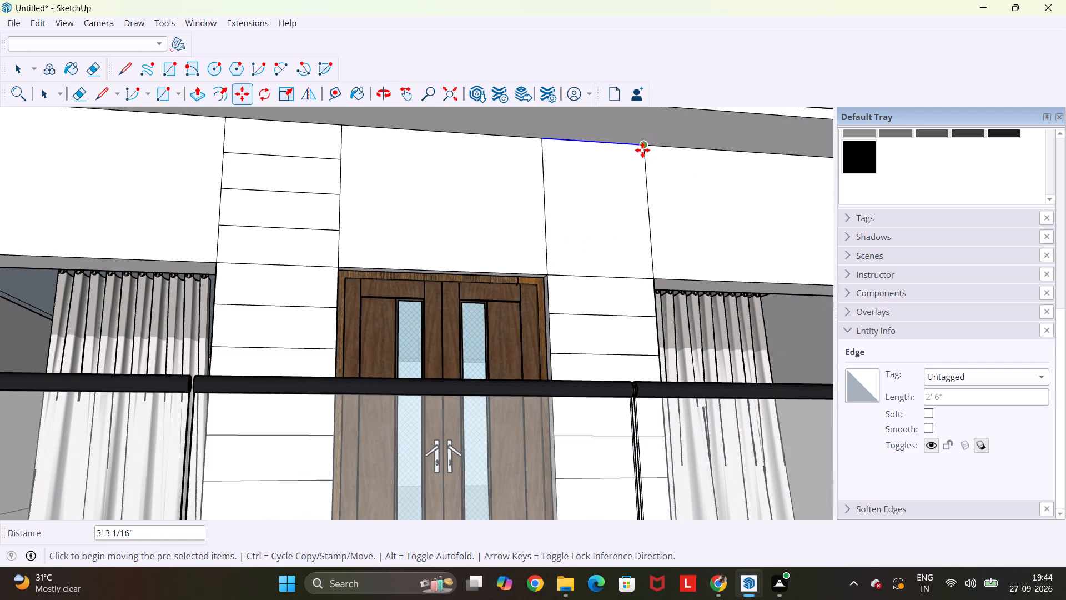
pyautogui.write('/4')
pyautogui.press('Return')
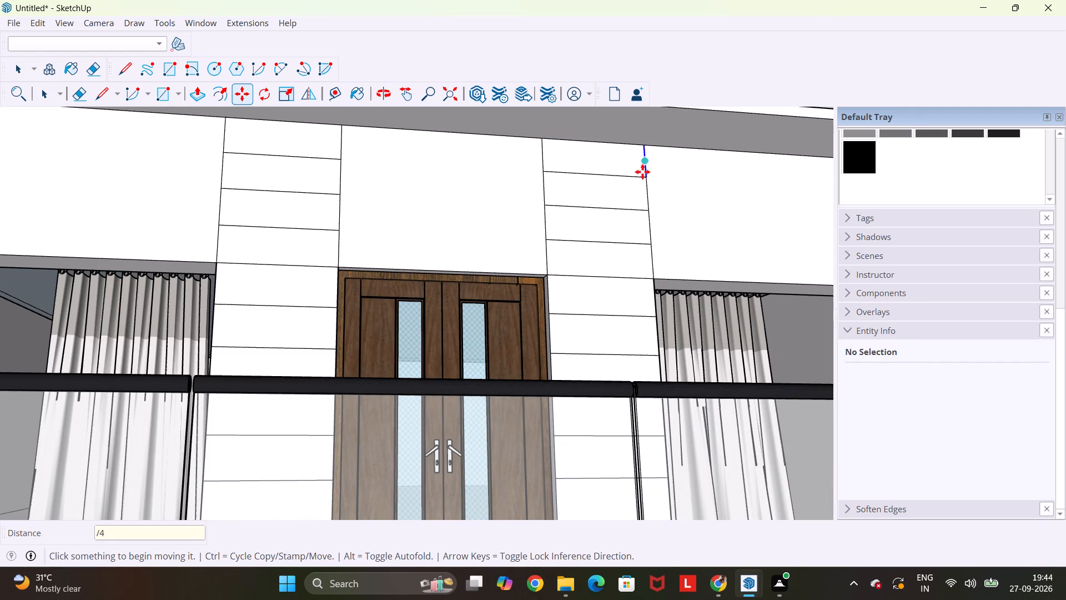
# Copy the top edge of the grooved strip on the SHOP-2-side window's outer side 3' 3 1/16" up, dividing the distance by 4.
pyautogui.scroll(-11, 645, 178)
pyautogui.keyDown('shift'); pyautogui.moveTo(712, 243); pyautogui.dragTo(429, 278, button='middle'); pyautogui.keyUp('shift')
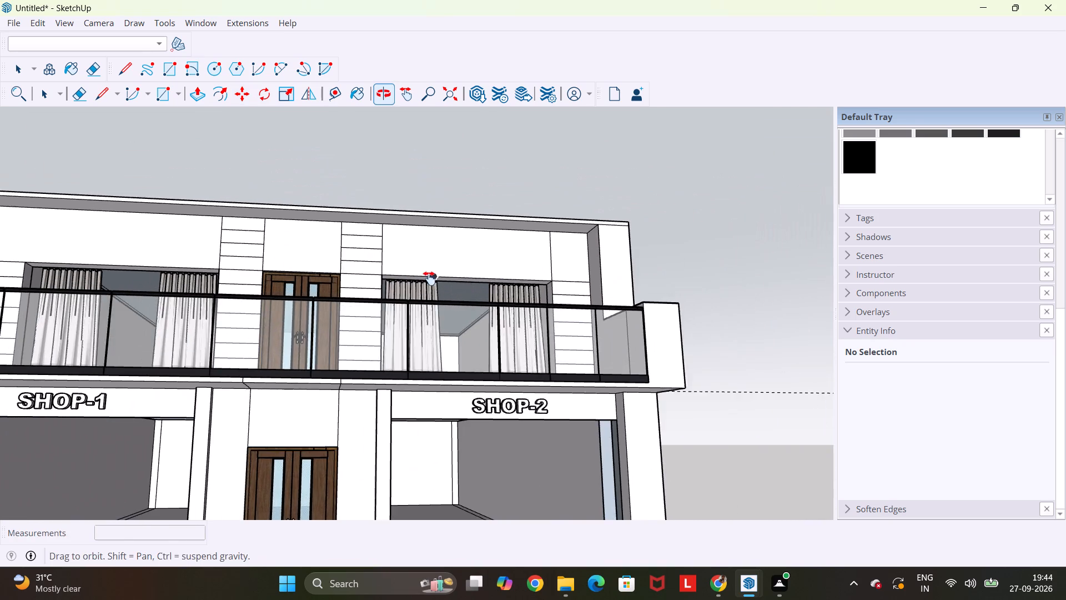
pyautogui.keyDown('shift'); pyautogui.moveTo(429, 278); pyautogui.dragTo(429, 279, button='middle'); pyautogui.keyUp('shift')
pyautogui.scroll(10, 565, 273)
pyautogui.press('space')
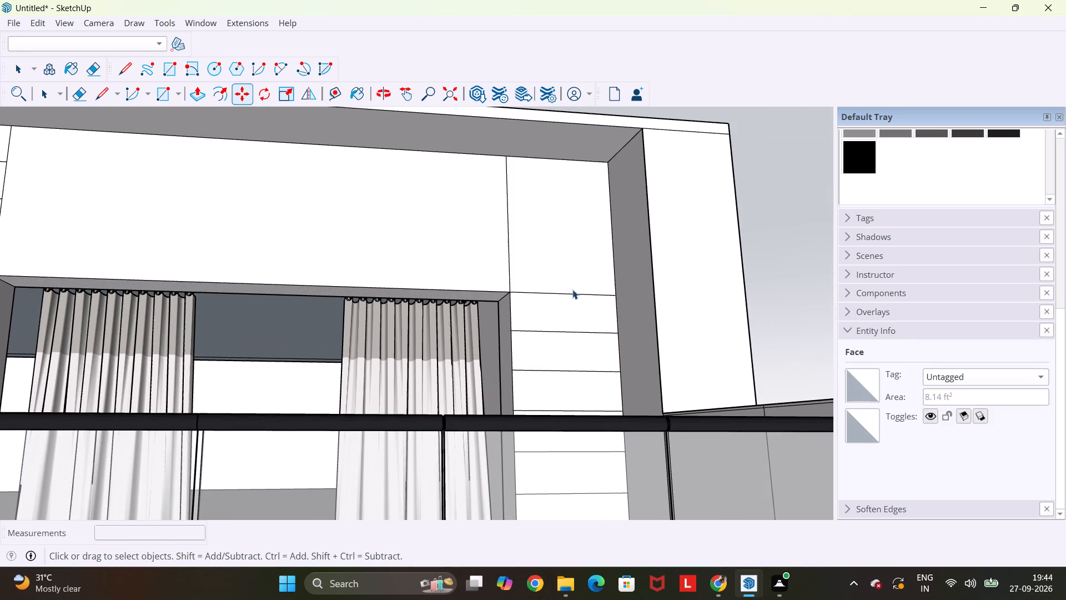
pyautogui.click(575, 293)
pyautogui.press('m')
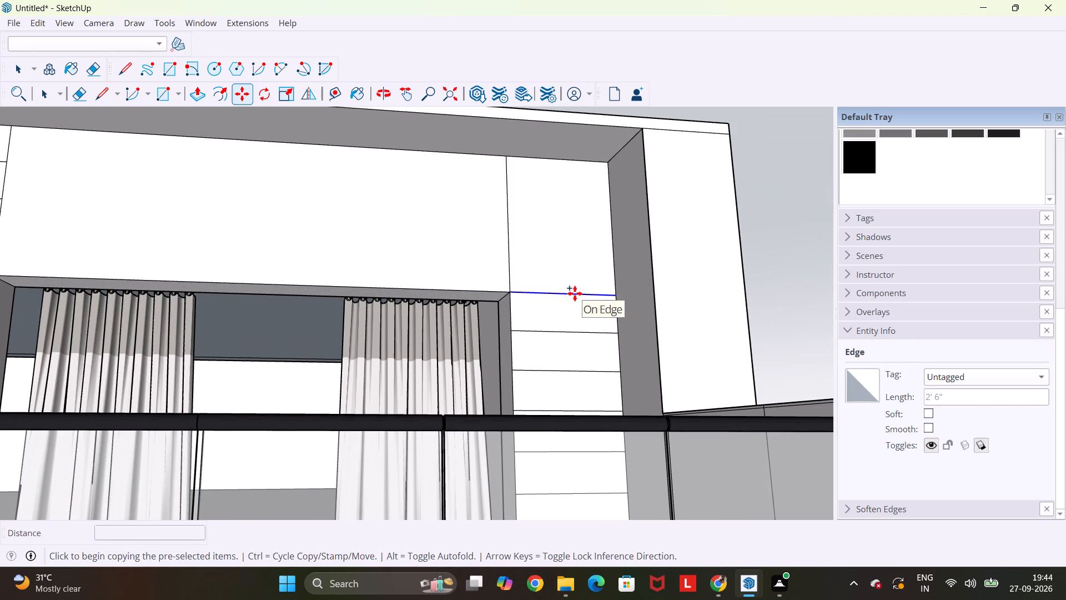
pyautogui.click(619, 296)
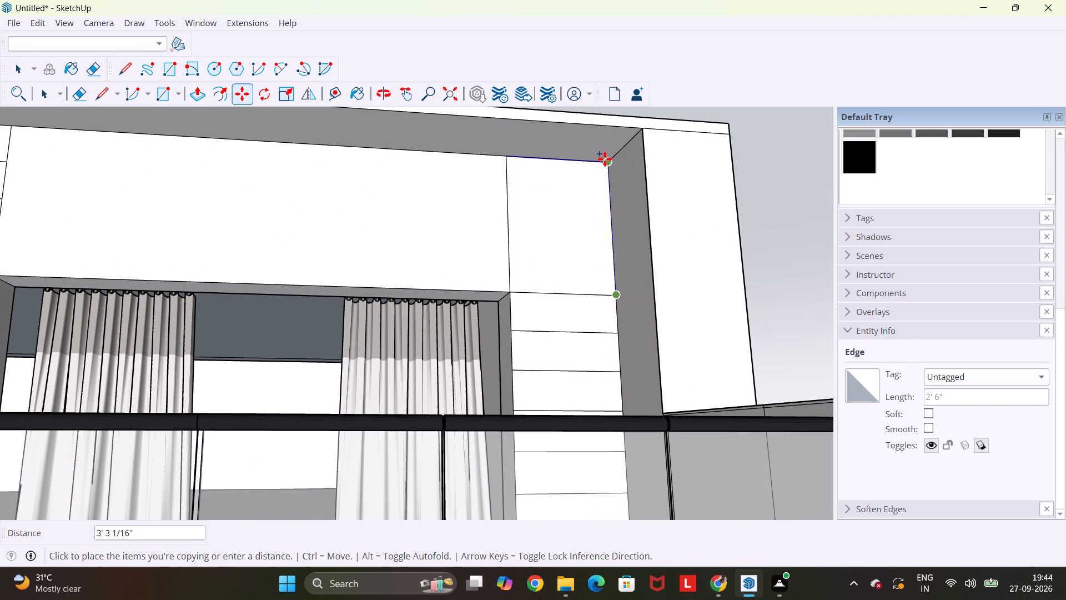
pyautogui.click(607, 163)
pyautogui.write('/4')
pyautogui.press('Return')
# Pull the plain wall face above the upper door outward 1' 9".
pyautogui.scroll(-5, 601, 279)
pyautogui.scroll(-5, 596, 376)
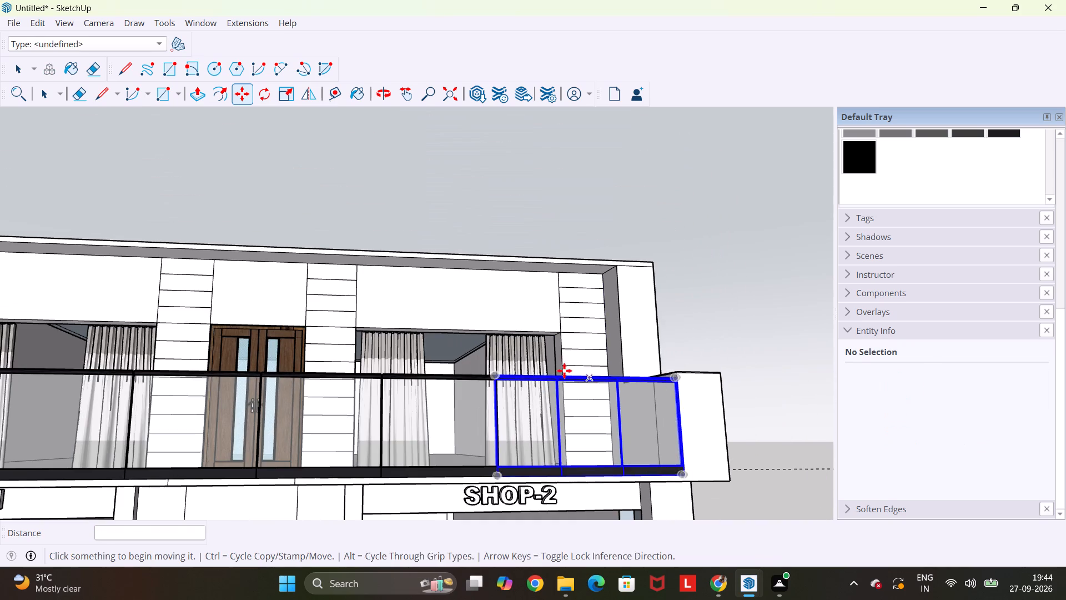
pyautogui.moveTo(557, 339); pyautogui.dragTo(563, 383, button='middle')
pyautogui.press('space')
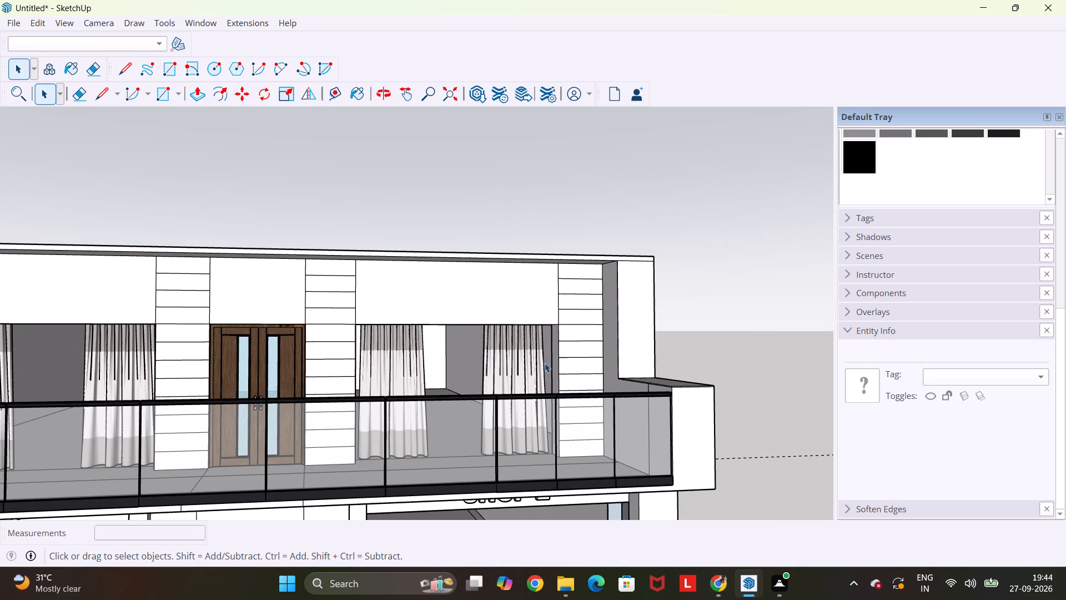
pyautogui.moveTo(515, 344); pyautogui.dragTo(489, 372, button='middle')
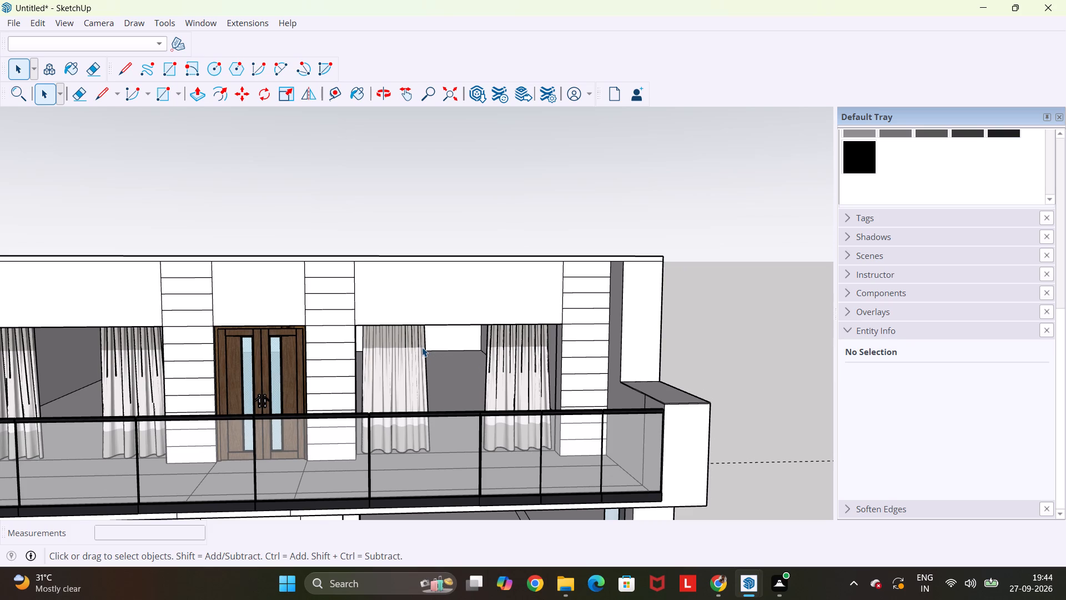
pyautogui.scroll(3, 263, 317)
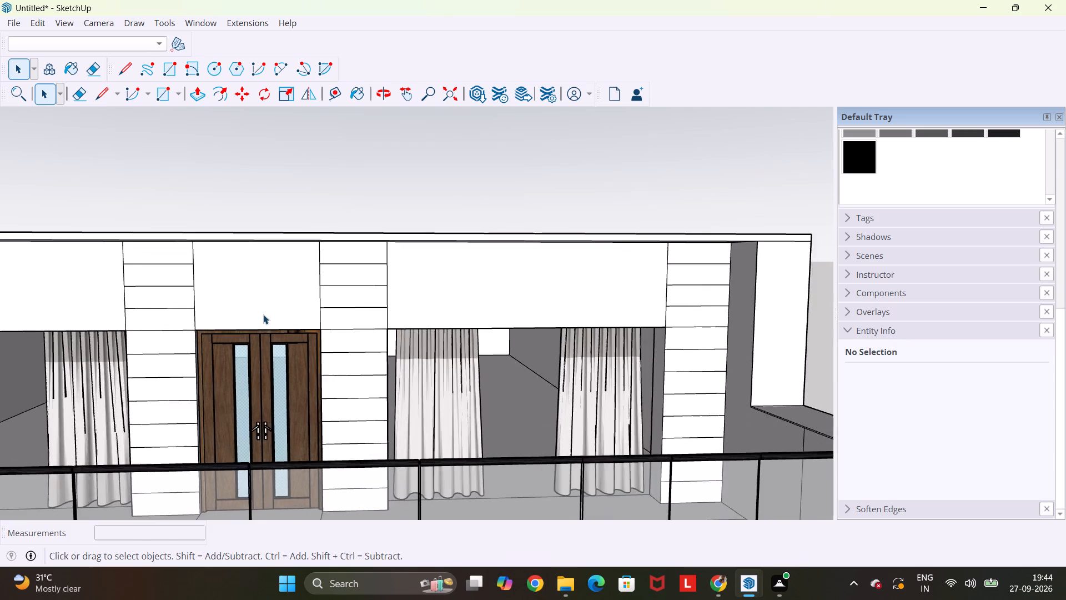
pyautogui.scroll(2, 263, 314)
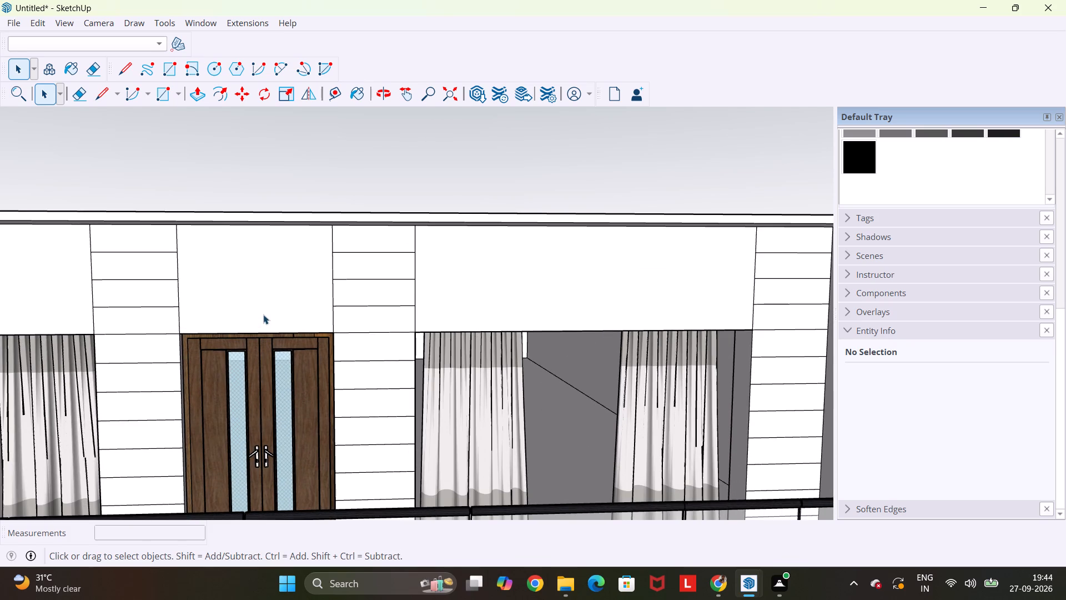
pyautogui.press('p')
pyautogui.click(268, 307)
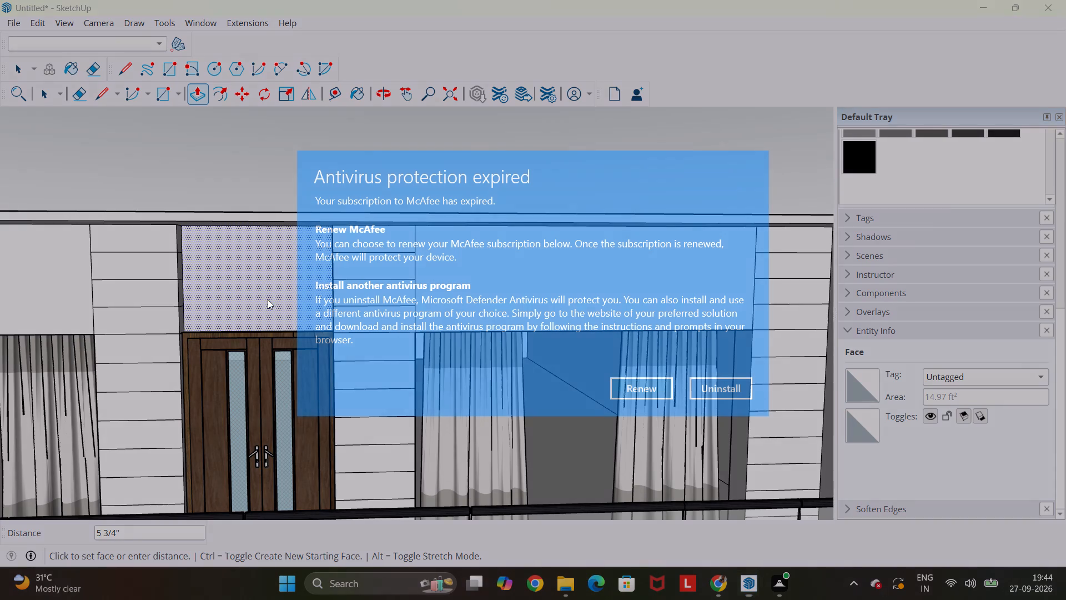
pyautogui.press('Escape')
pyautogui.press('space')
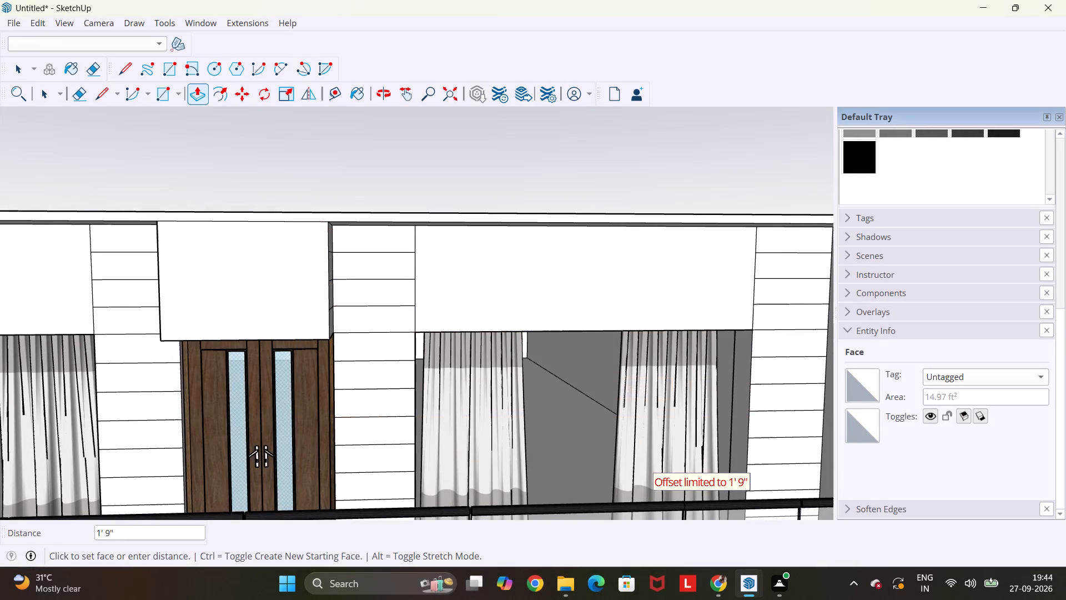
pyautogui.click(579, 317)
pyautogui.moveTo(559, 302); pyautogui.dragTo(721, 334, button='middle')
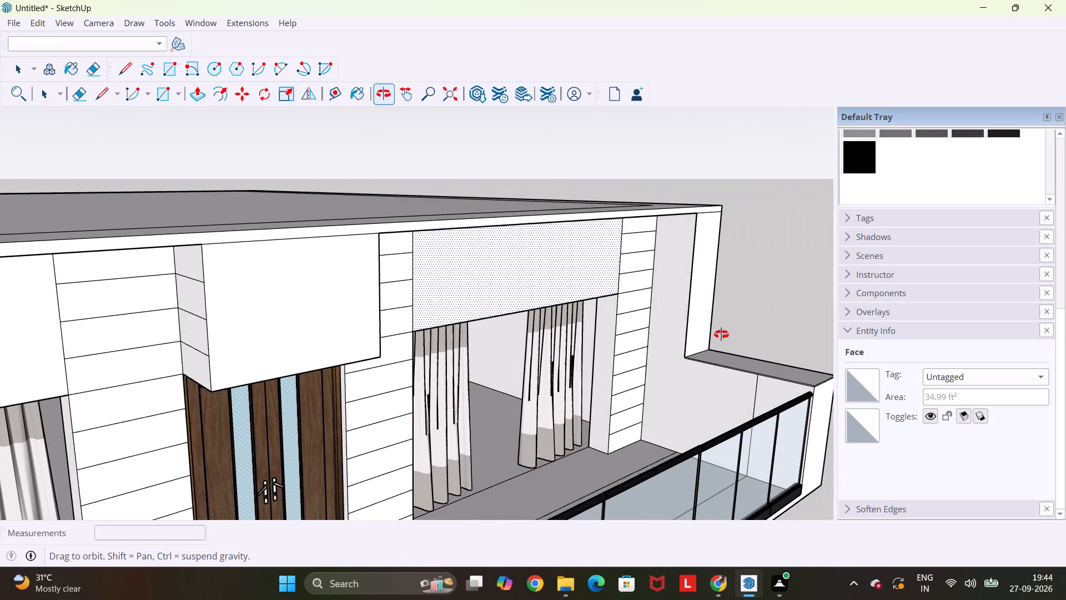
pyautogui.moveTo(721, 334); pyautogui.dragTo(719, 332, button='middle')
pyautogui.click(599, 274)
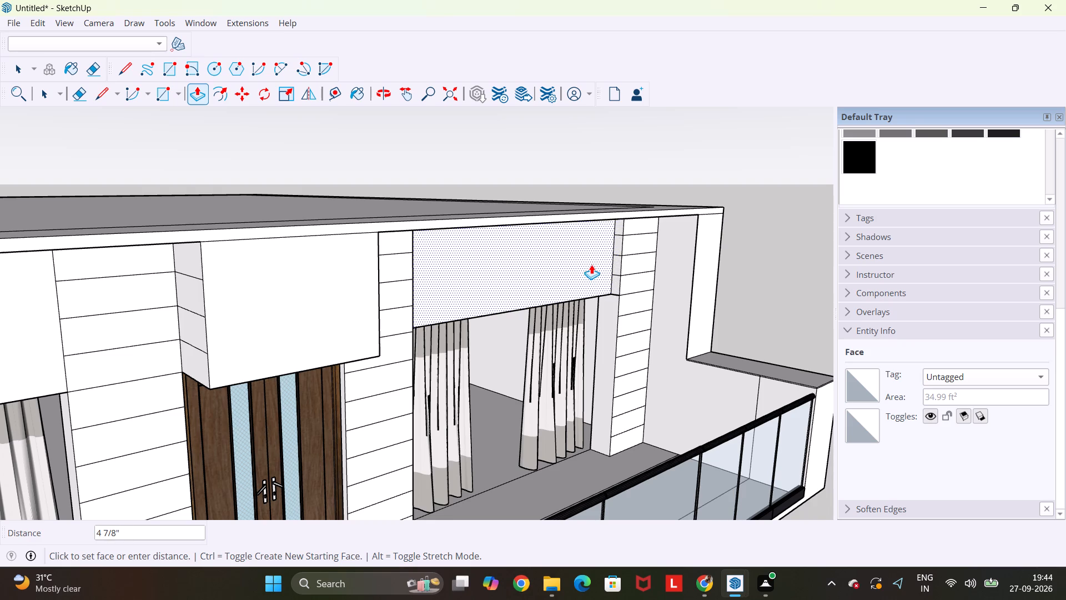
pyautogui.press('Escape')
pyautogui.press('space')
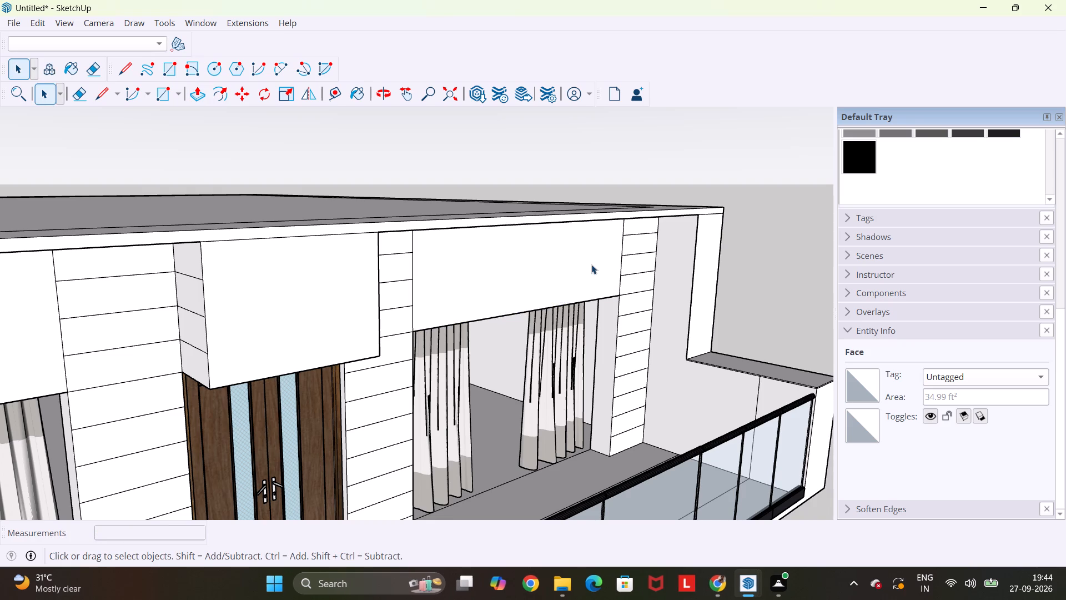
# Push the plain wall face above the SHOP-2-side upper window inward 4".
pyautogui.scroll(-4, 591, 264)
pyautogui.moveTo(653, 324); pyautogui.dragTo(655, 343, button='middle')
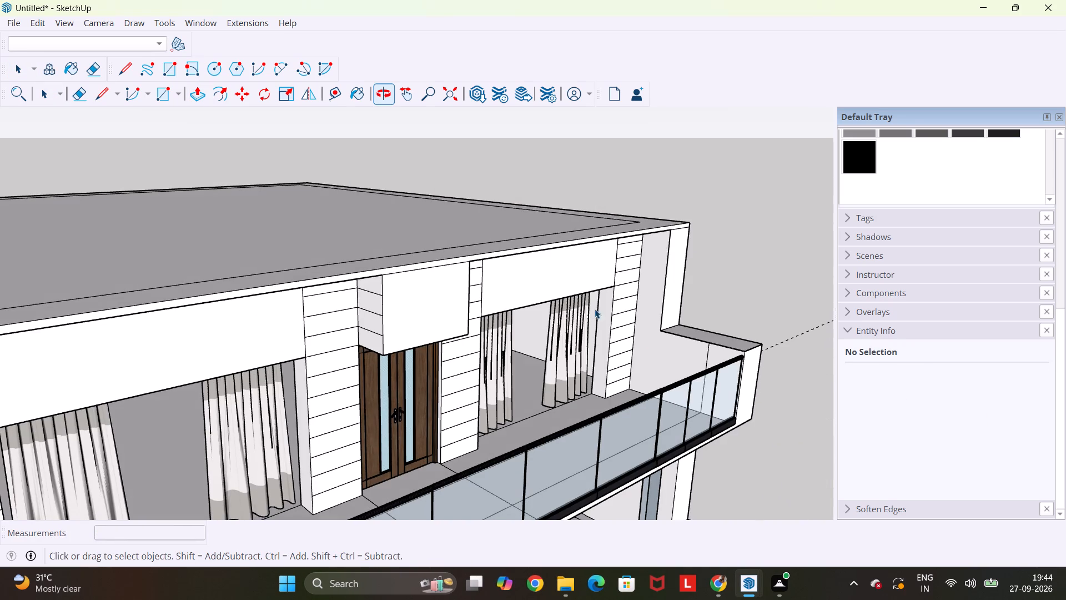
pyautogui.press('p')
pyautogui.click(559, 280)
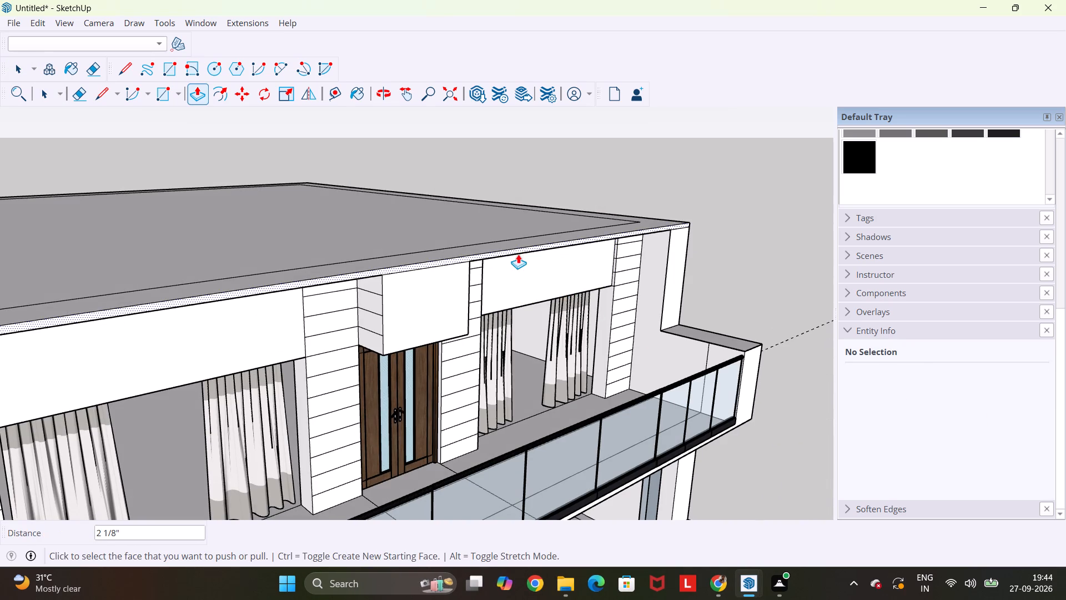
pyautogui.click(560, 284)
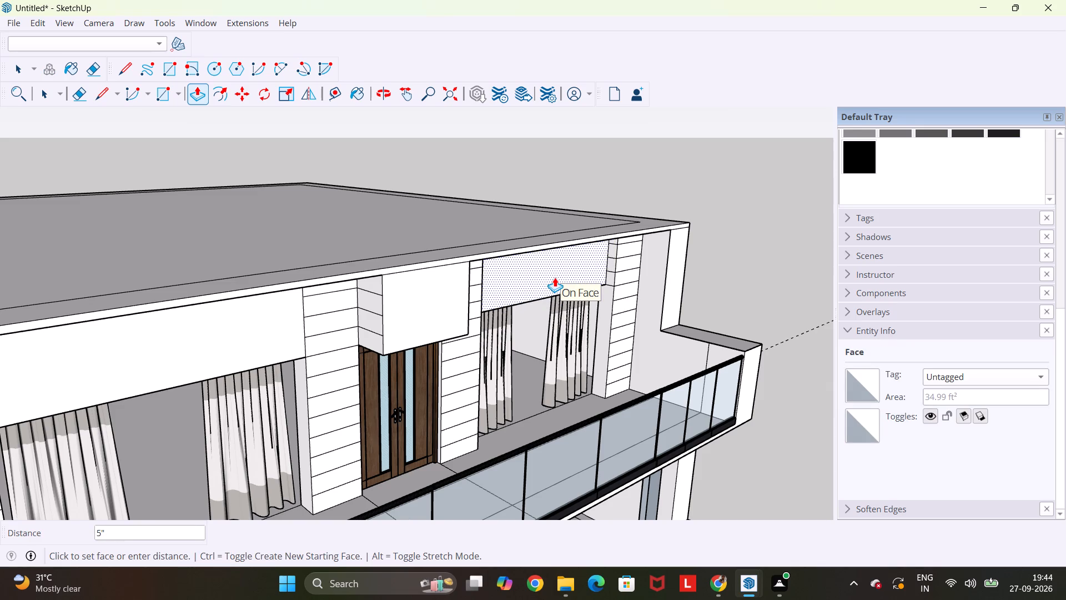
pyautogui.scroll(2, 555, 277)
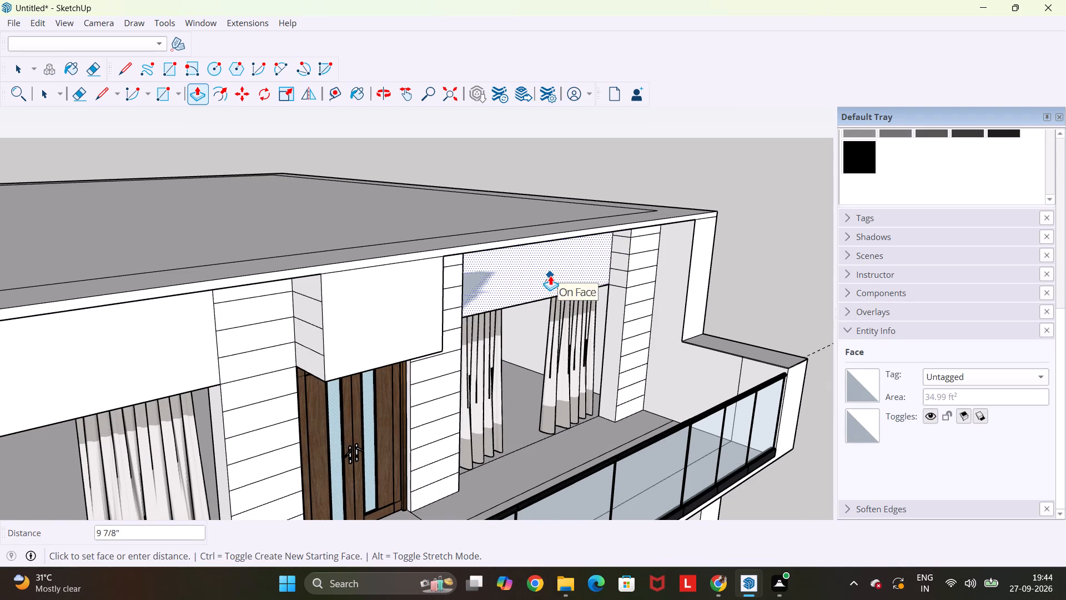
pyautogui.write('4"')
pyautogui.press('Return')
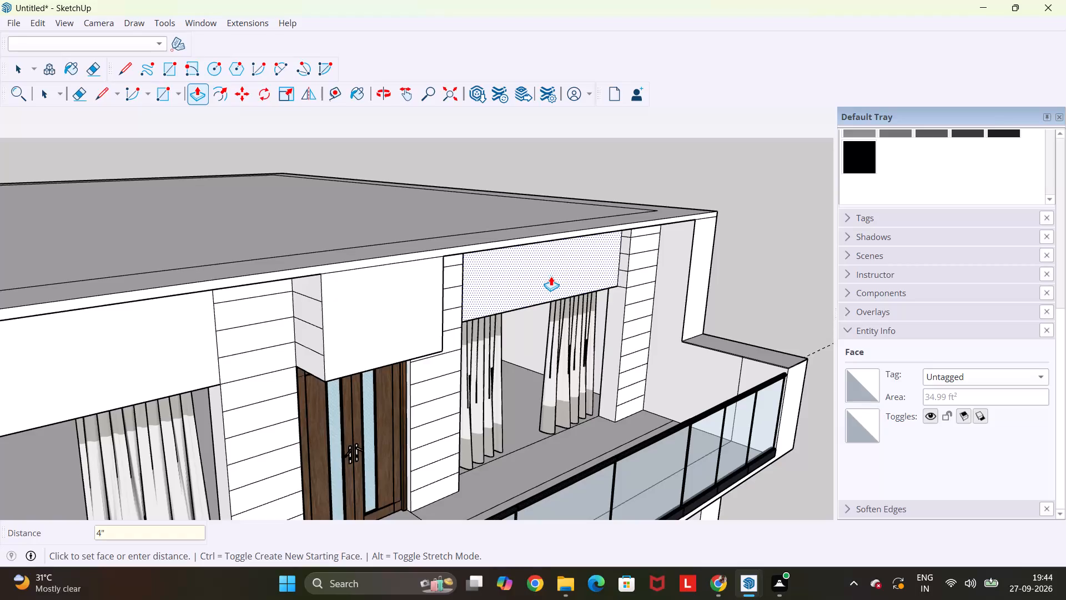
pyautogui.press('Escape')
pyautogui.press('space')
# Erase the groove lines on both side returns of the recessed wall panel above the SHOP-2-side window.
pyautogui.scroll(6, 626, 246)
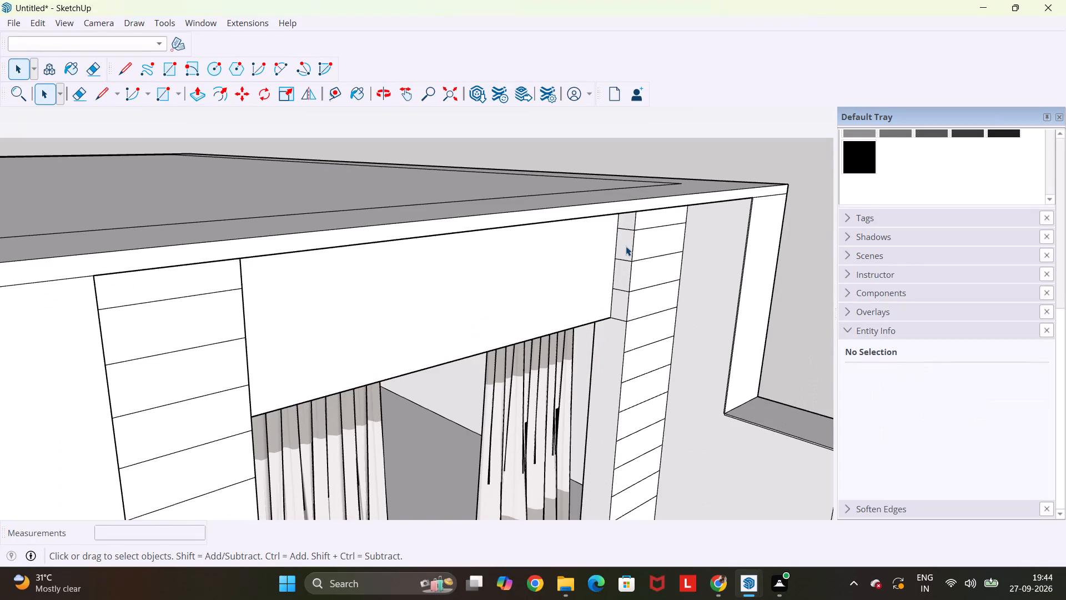
pyautogui.press('e')
pyautogui.moveTo(626, 225); pyautogui.dragTo(626, 251)
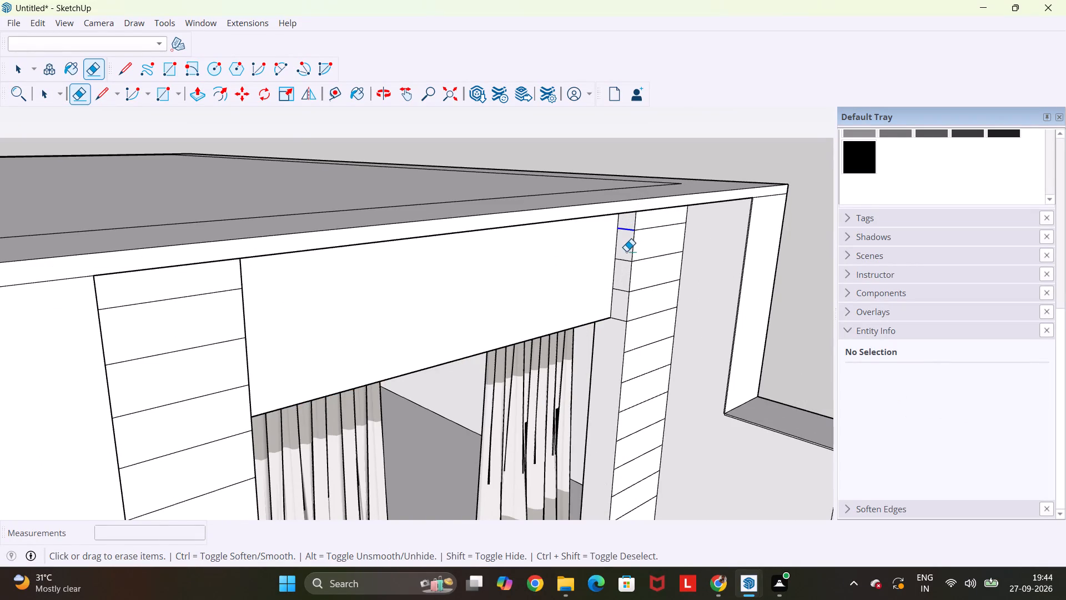
pyautogui.moveTo(626, 251); pyautogui.dragTo(617, 331)
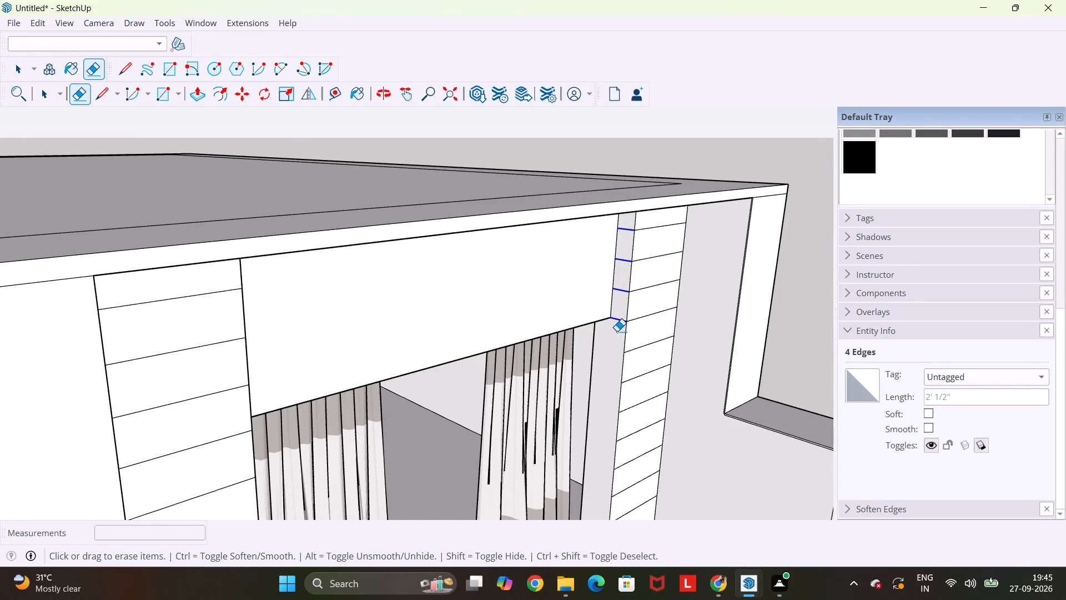
pyautogui.moveTo(648, 337); pyautogui.dragTo(239, 286, button='middle')
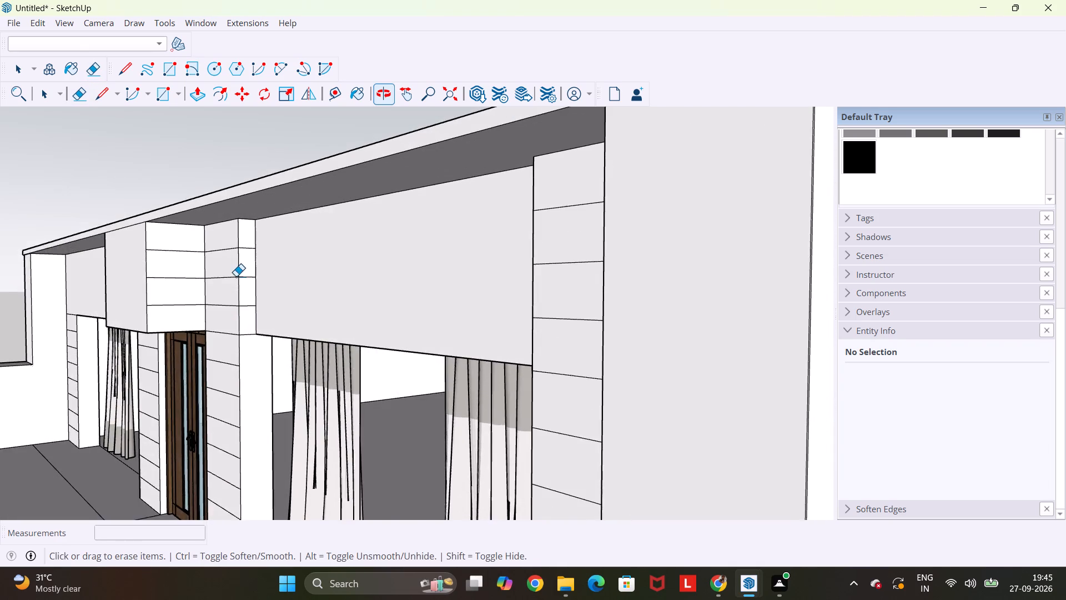
pyautogui.scroll(4, 241, 261)
pyautogui.moveTo(250, 233); pyautogui.dragTo(255, 334)
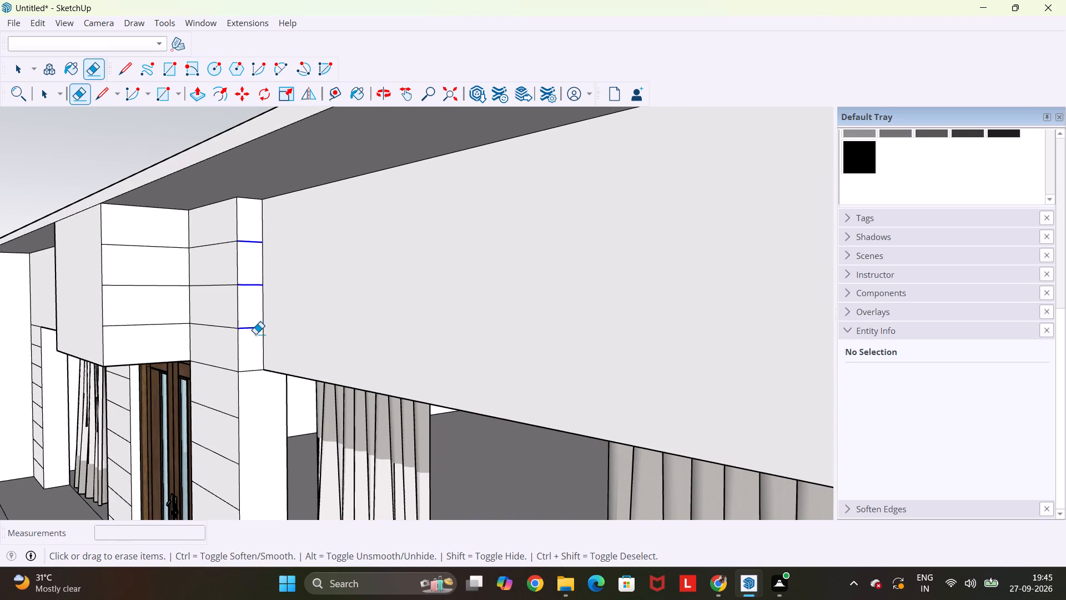
pyautogui.moveTo(255, 334); pyautogui.dragTo(256, 384)
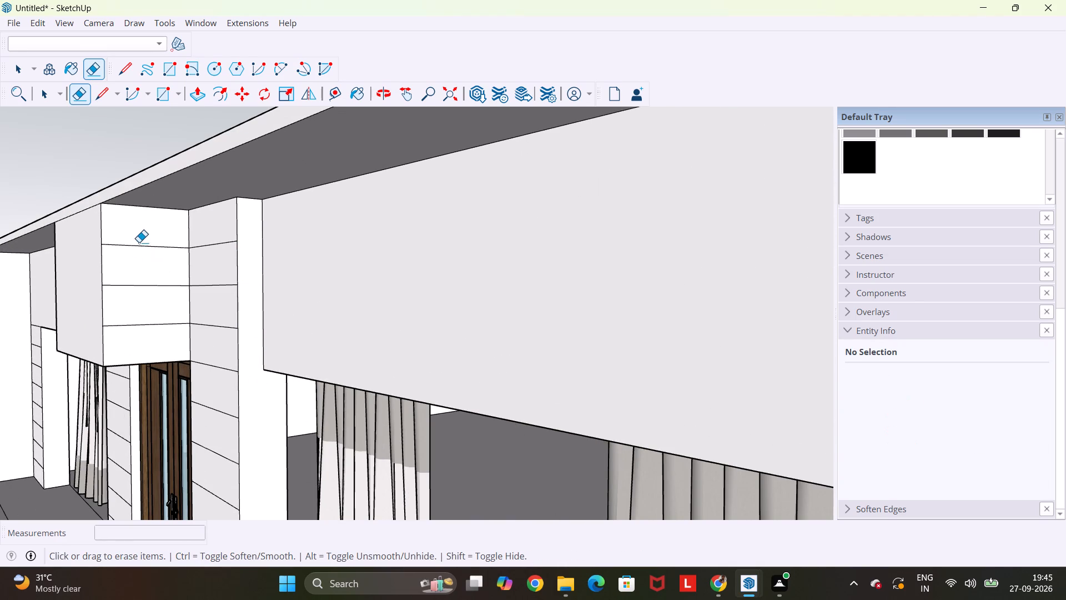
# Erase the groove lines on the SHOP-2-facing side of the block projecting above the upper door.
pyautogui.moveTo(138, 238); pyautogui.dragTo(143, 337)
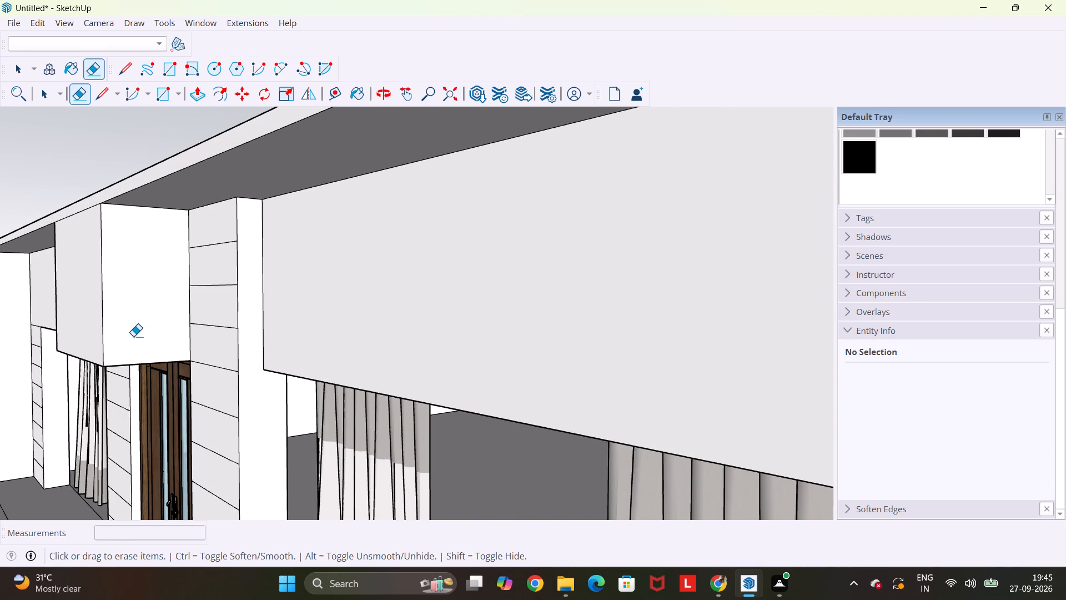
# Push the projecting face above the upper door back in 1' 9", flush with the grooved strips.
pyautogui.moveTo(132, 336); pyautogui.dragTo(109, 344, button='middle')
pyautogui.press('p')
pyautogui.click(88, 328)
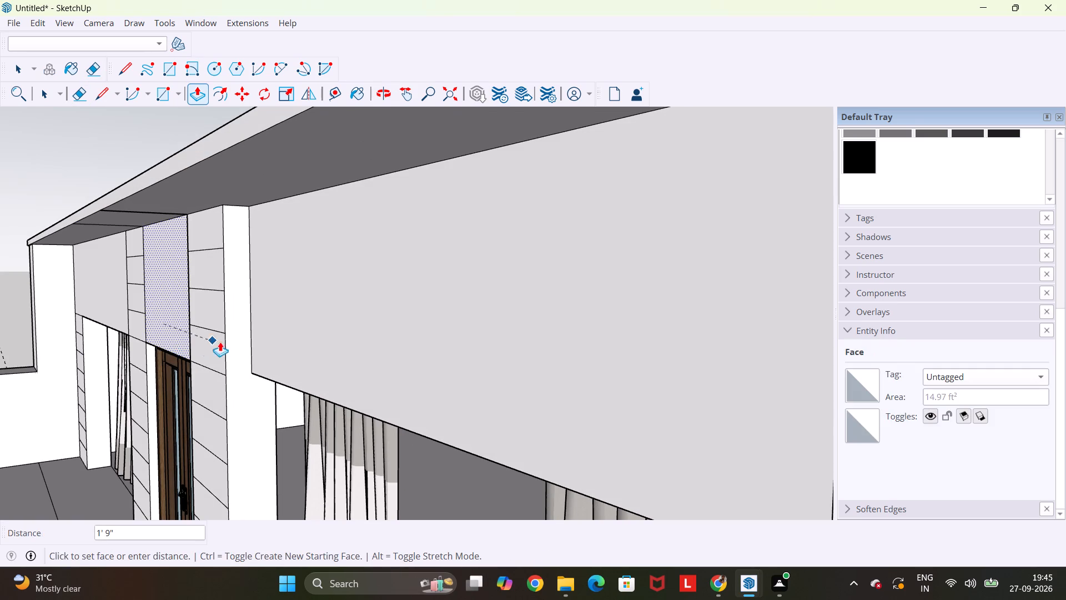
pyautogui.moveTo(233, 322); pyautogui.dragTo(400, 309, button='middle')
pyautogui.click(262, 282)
# Push the plain wall face above the SHOP-1-side upper window inward 4".
pyautogui.scroll(-4, 262, 282)
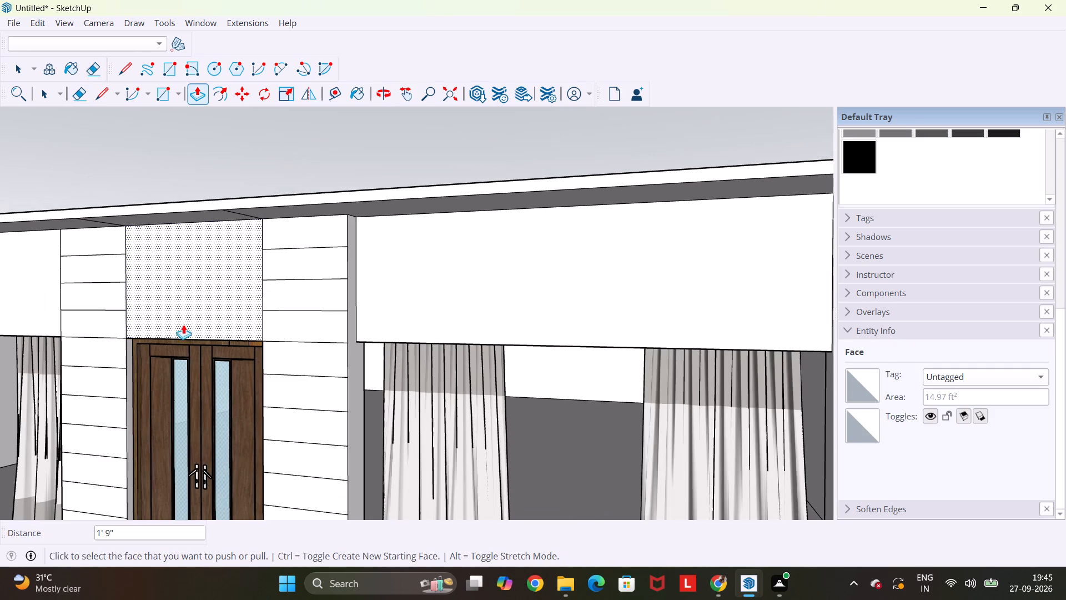
pyautogui.moveTo(149, 328); pyautogui.dragTo(51, 341, button='middle')
pyautogui.scroll(-1, 129, 334)
pyautogui.scroll(-1, 57, 340)
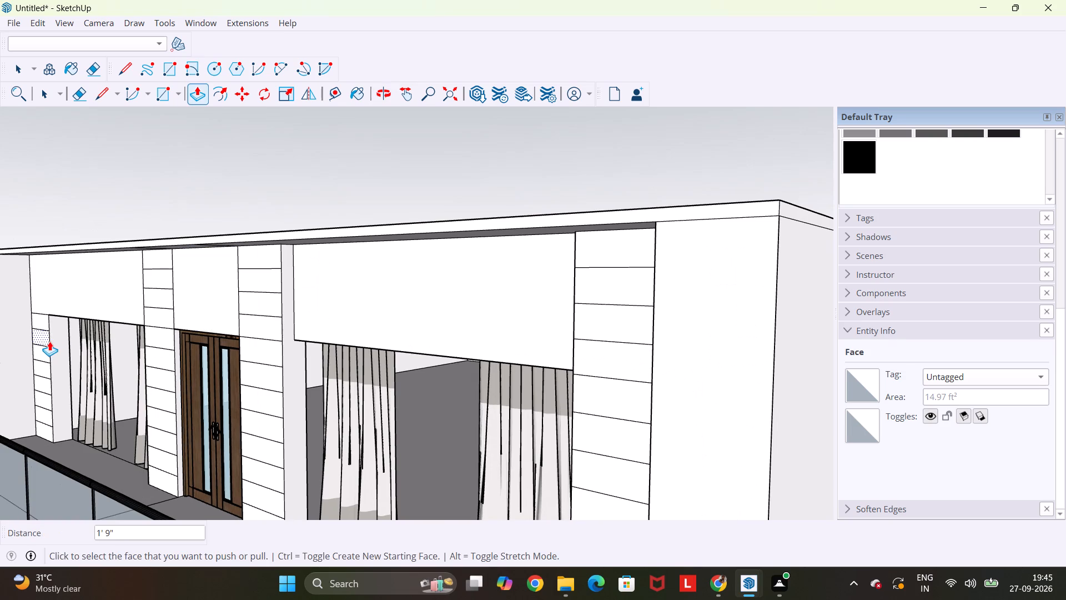
pyautogui.press('space')
pyautogui.press('space')
pyautogui.press('space')
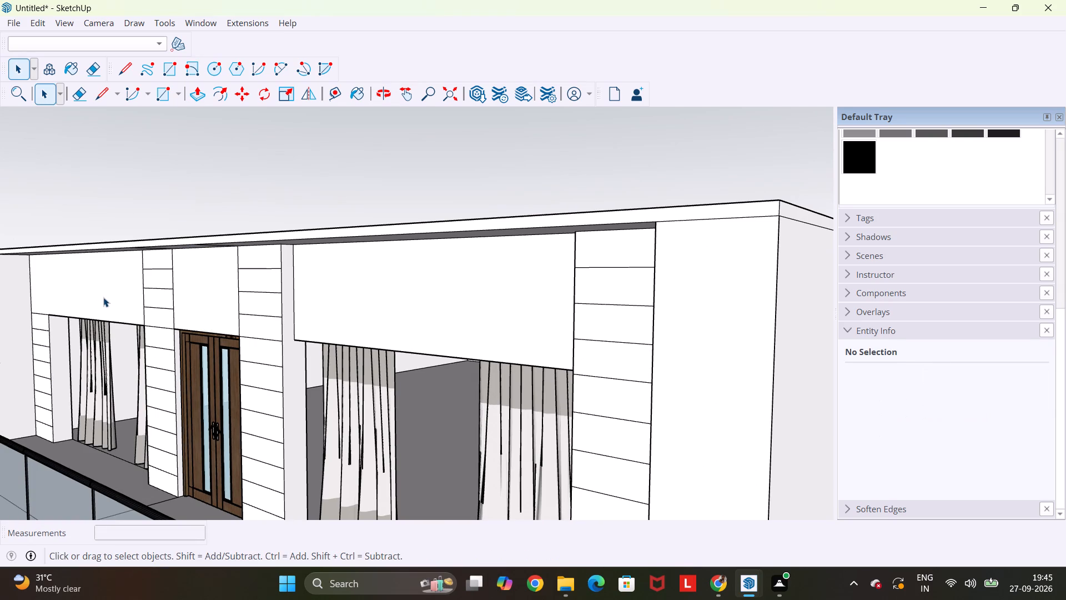
pyautogui.moveTo(103, 297); pyautogui.dragTo(173, 294, button='middle')
pyautogui.press('p')
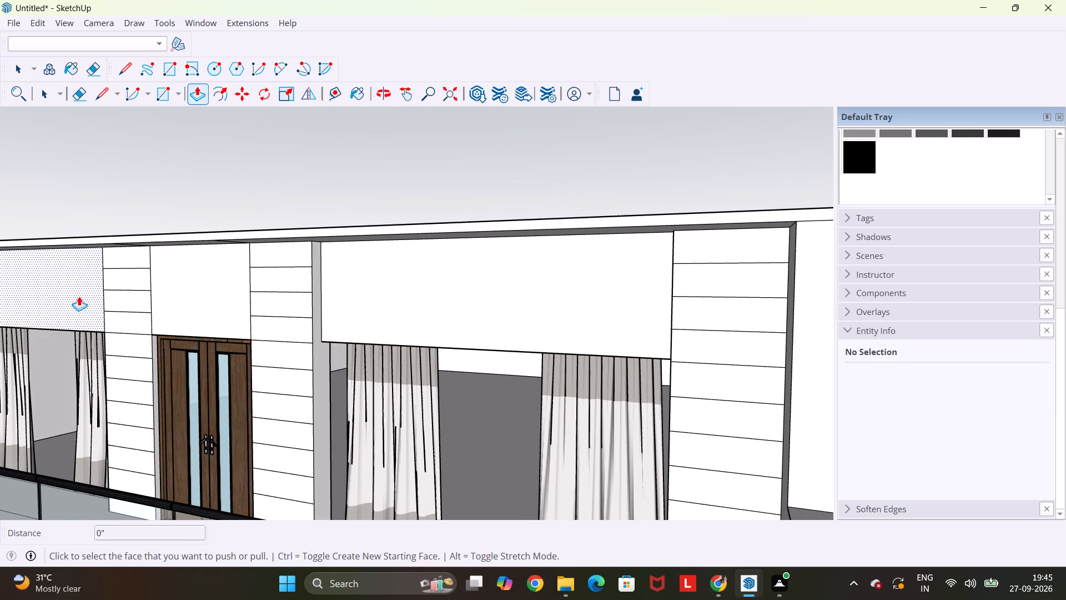
pyautogui.click(73, 297)
pyautogui.moveTo(83, 291); pyautogui.dragTo(276, 310, button='middle')
pyautogui.scroll(-2, 276, 310)
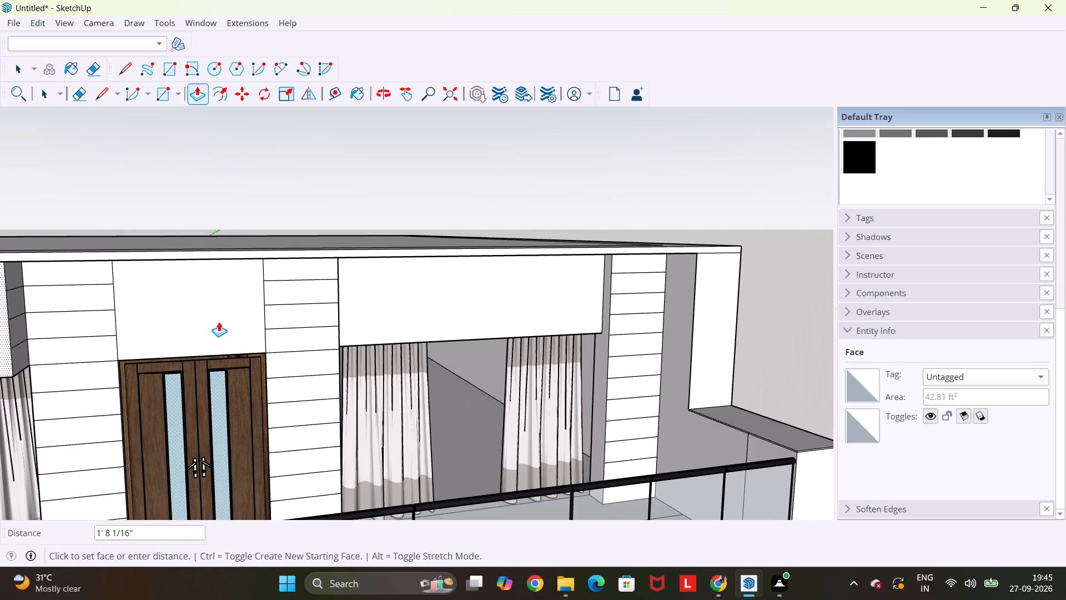
pyautogui.scroll(-4, 205, 322)
pyautogui.moveTo(41, 337); pyautogui.dragTo(352, 356, button='middle')
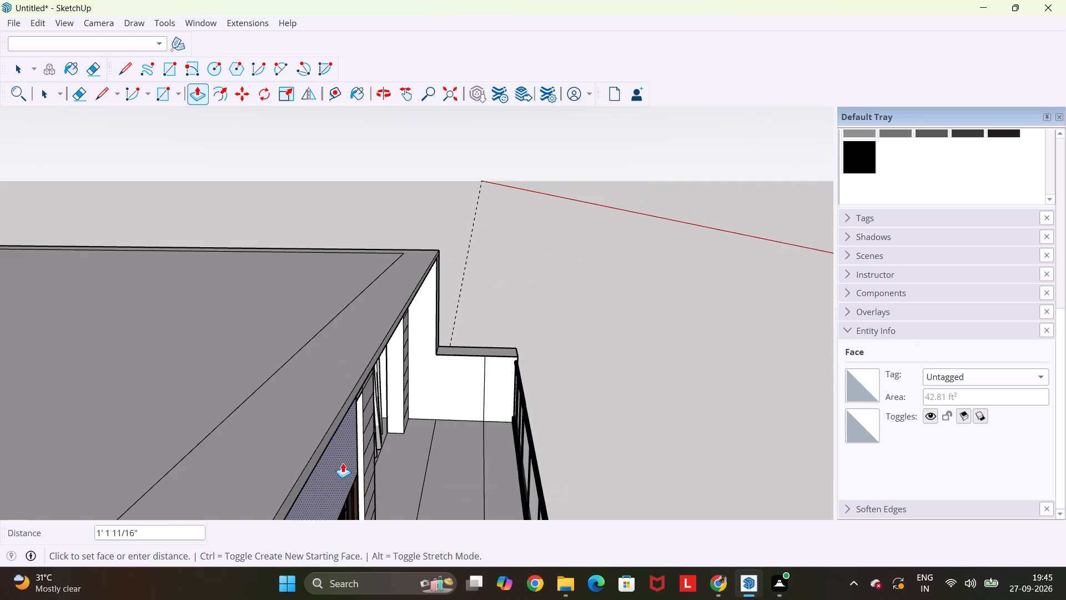
pyautogui.moveTo(343, 463); pyautogui.dragTo(260, 341, button='middle')
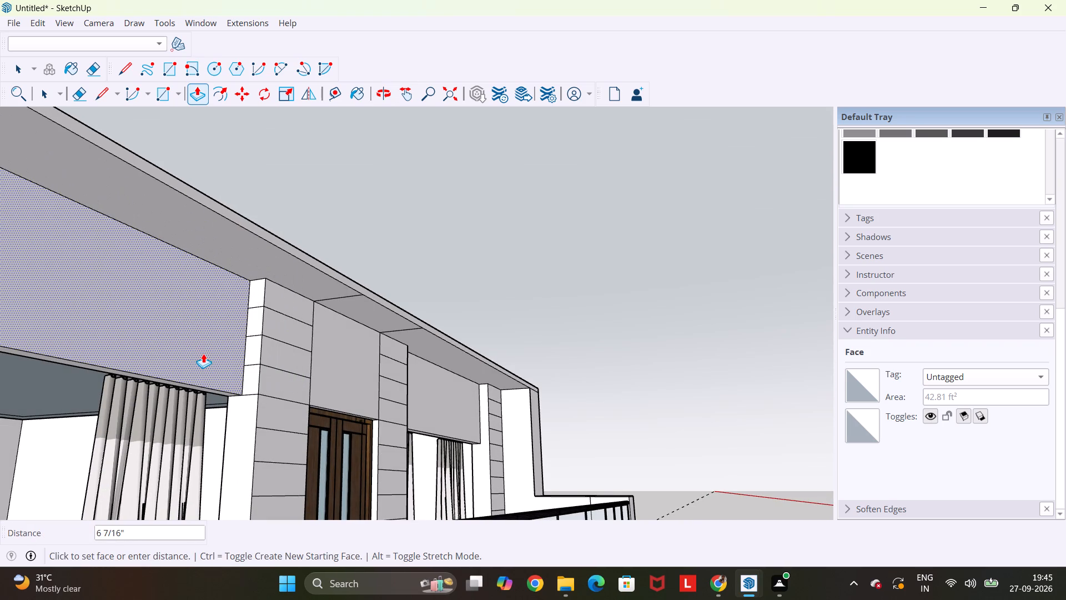
pyautogui.write('4"')
pyautogui.press('Return')
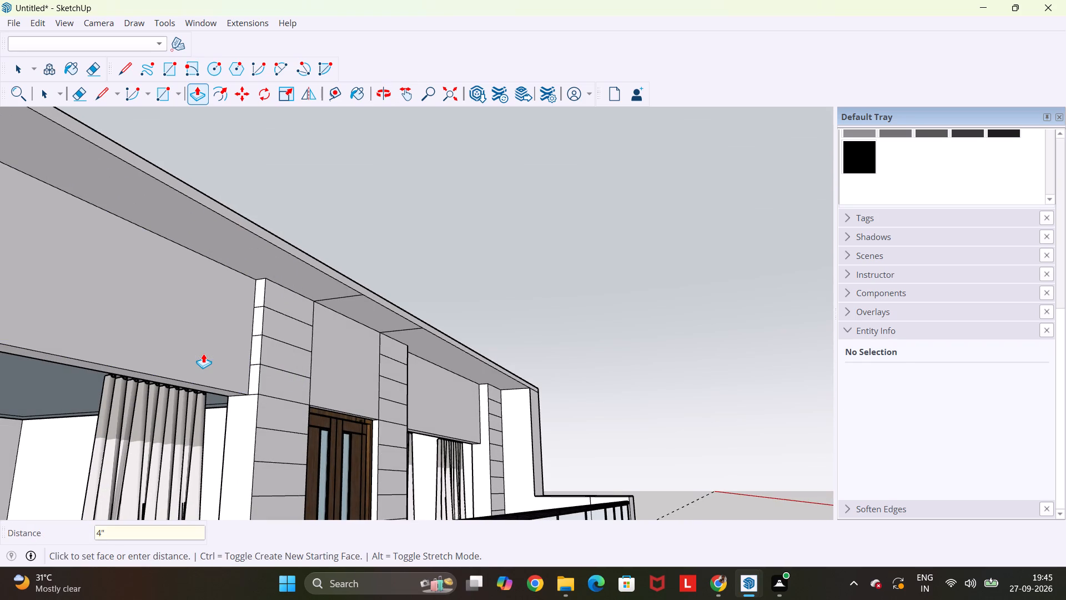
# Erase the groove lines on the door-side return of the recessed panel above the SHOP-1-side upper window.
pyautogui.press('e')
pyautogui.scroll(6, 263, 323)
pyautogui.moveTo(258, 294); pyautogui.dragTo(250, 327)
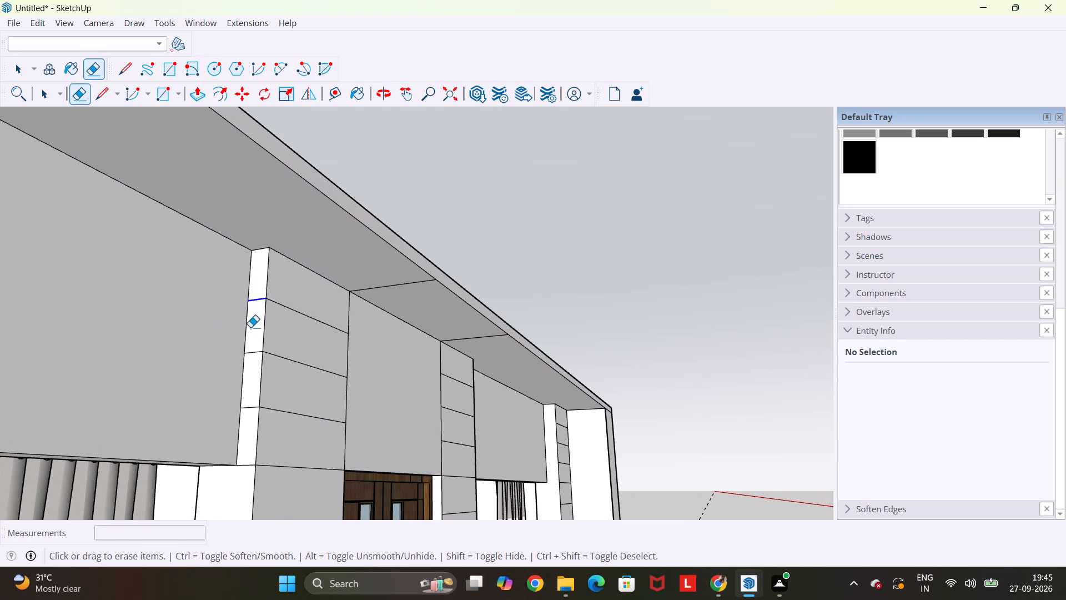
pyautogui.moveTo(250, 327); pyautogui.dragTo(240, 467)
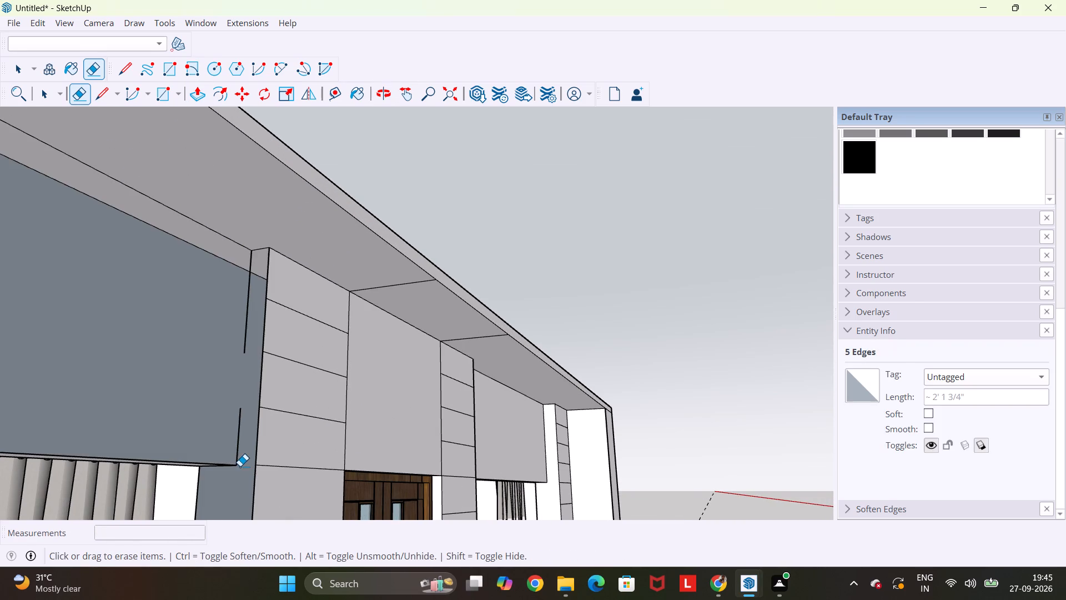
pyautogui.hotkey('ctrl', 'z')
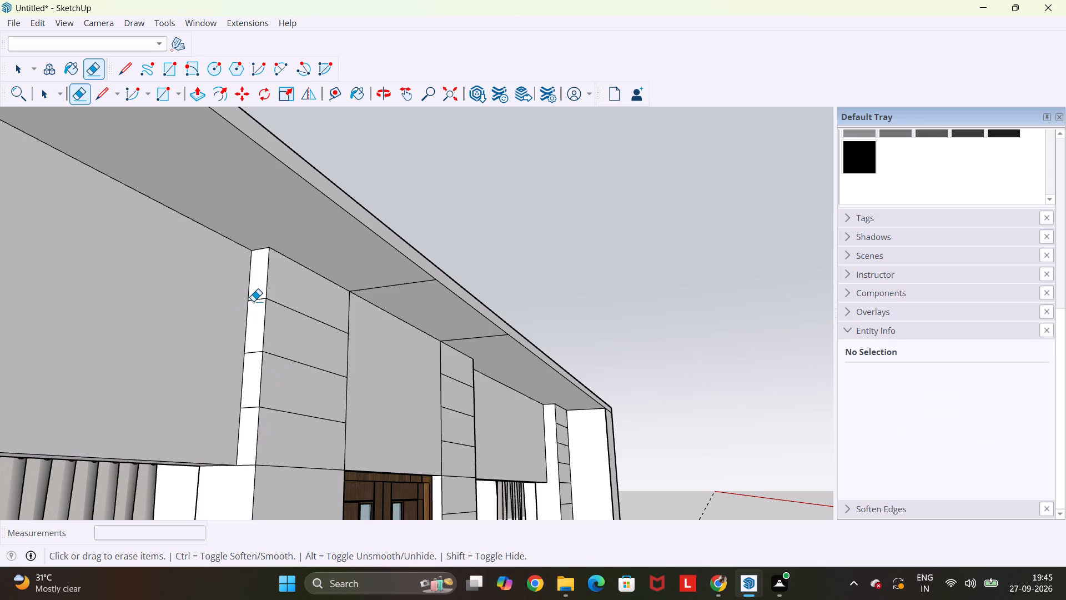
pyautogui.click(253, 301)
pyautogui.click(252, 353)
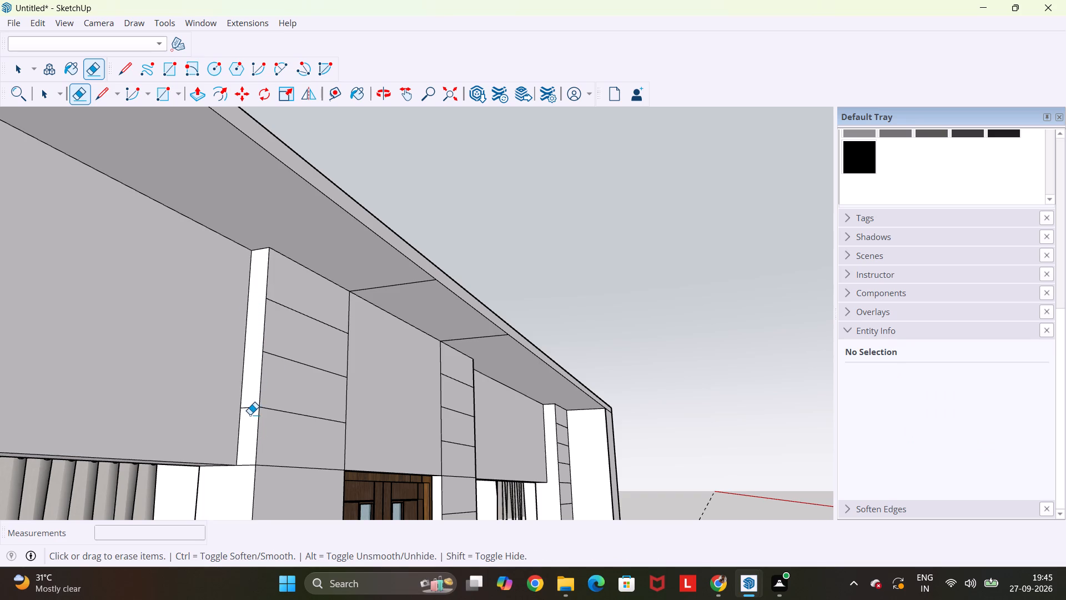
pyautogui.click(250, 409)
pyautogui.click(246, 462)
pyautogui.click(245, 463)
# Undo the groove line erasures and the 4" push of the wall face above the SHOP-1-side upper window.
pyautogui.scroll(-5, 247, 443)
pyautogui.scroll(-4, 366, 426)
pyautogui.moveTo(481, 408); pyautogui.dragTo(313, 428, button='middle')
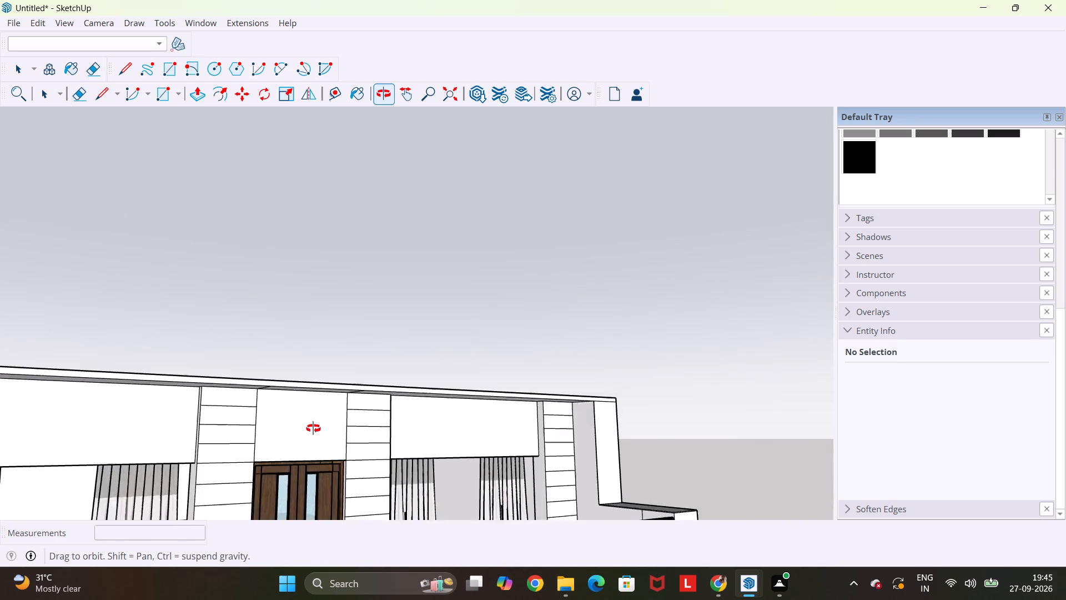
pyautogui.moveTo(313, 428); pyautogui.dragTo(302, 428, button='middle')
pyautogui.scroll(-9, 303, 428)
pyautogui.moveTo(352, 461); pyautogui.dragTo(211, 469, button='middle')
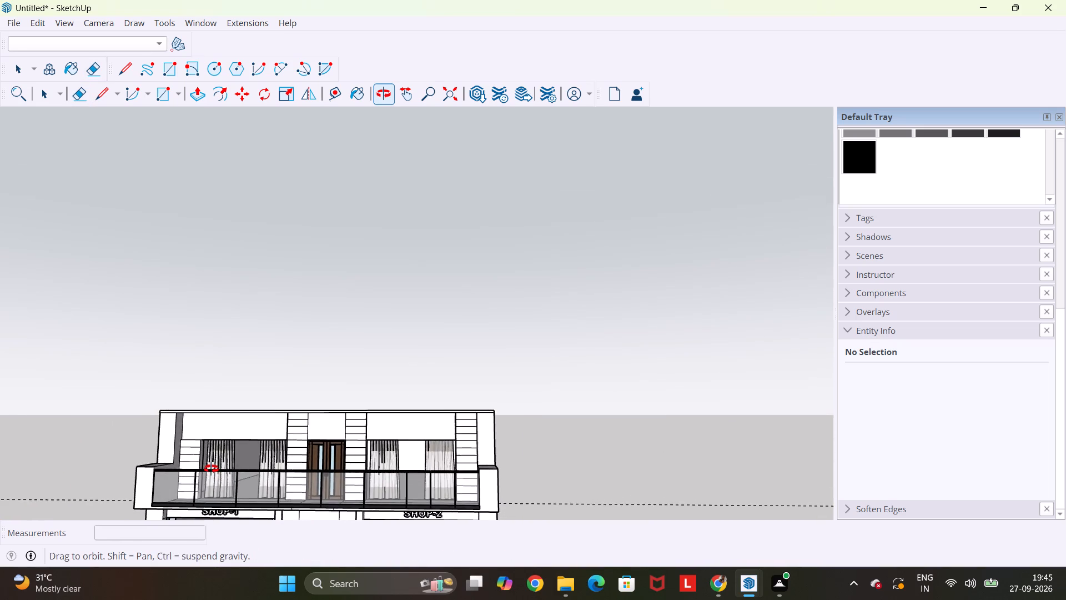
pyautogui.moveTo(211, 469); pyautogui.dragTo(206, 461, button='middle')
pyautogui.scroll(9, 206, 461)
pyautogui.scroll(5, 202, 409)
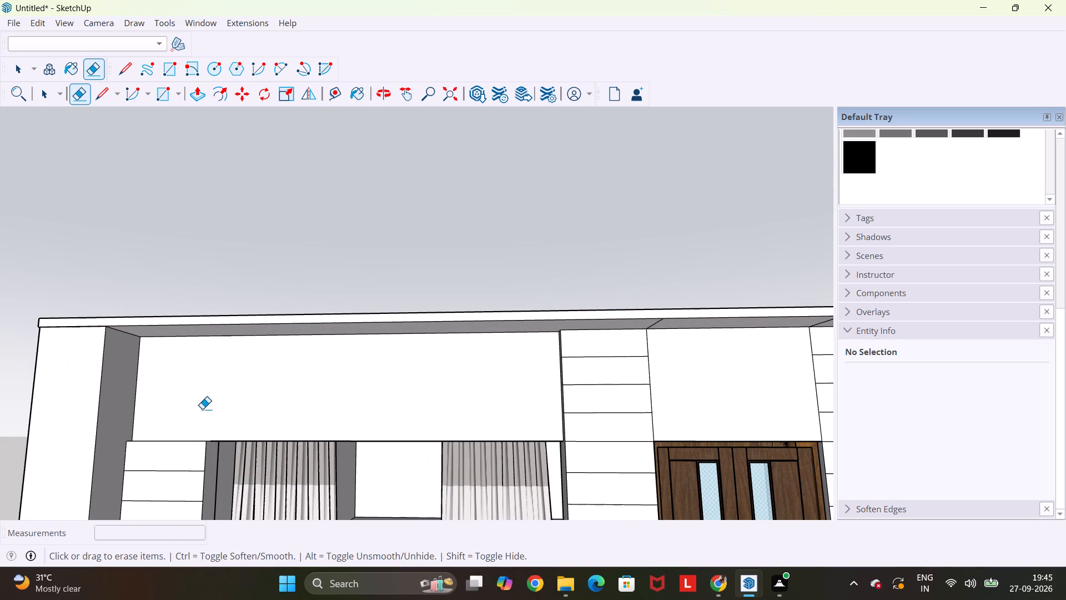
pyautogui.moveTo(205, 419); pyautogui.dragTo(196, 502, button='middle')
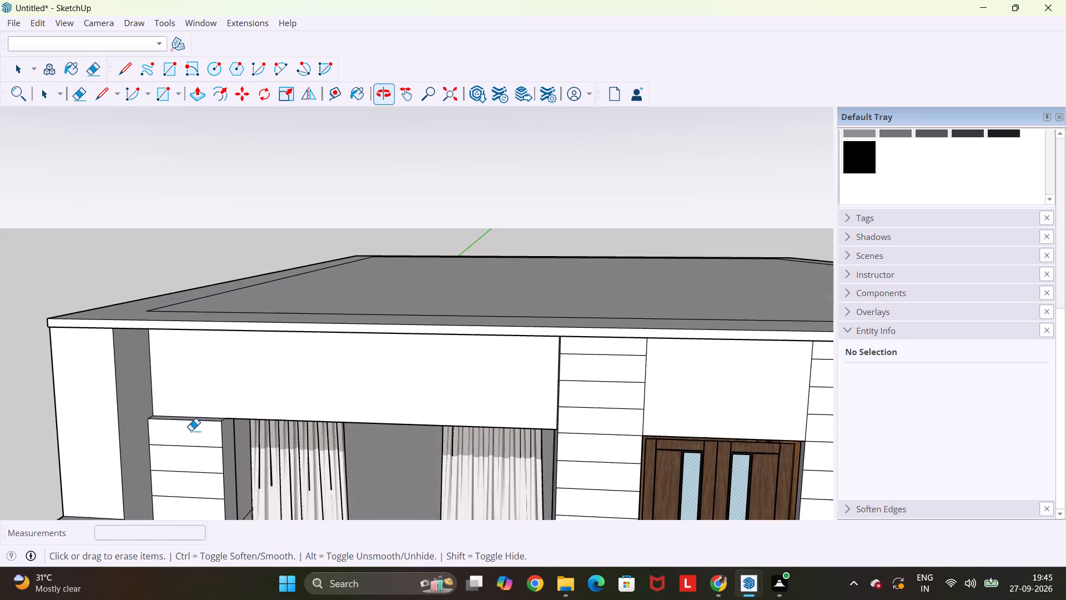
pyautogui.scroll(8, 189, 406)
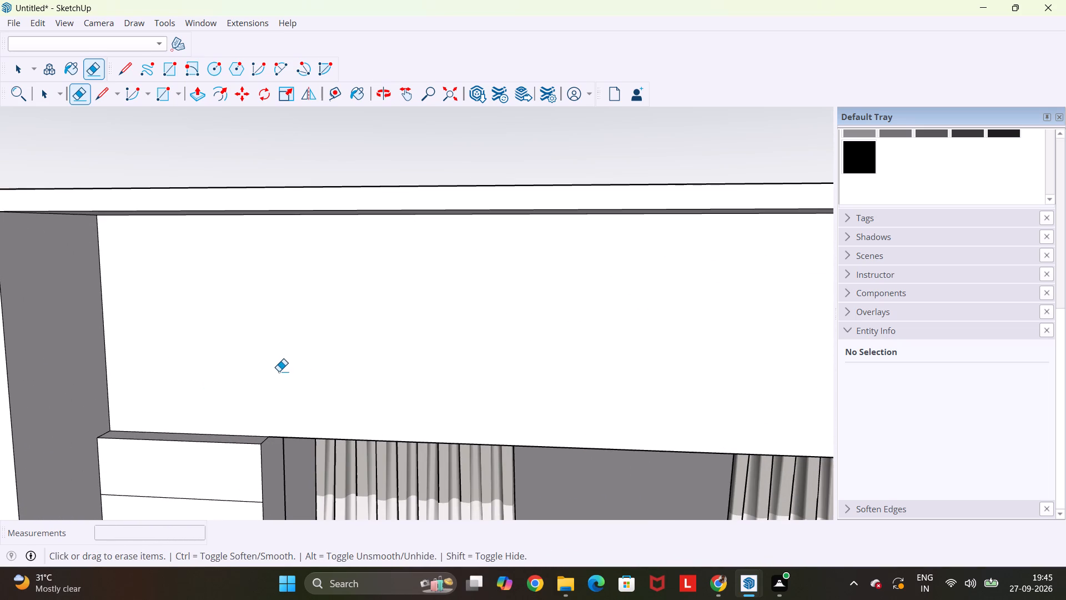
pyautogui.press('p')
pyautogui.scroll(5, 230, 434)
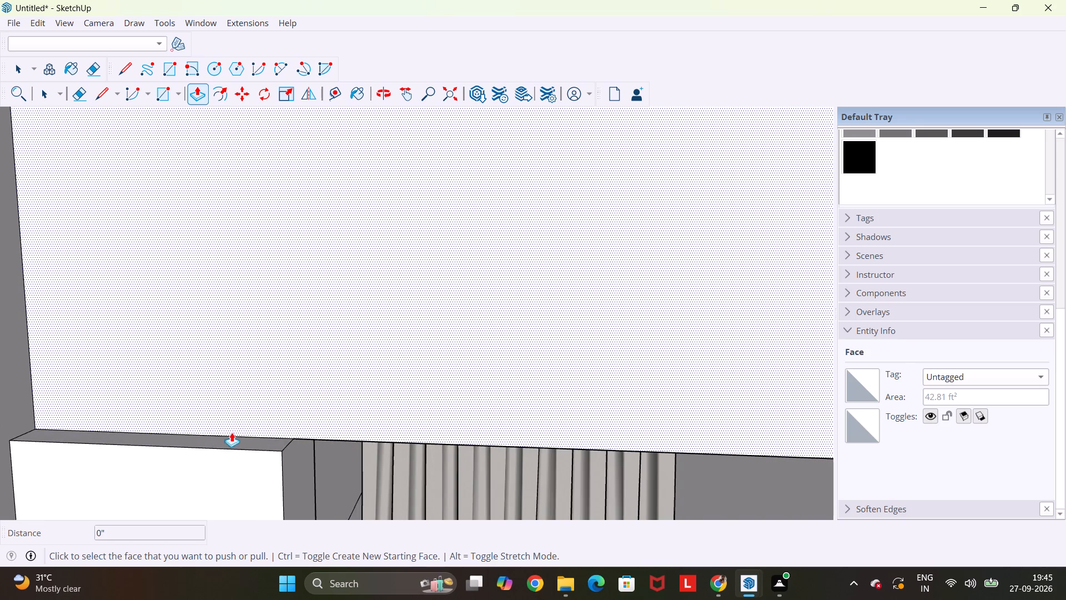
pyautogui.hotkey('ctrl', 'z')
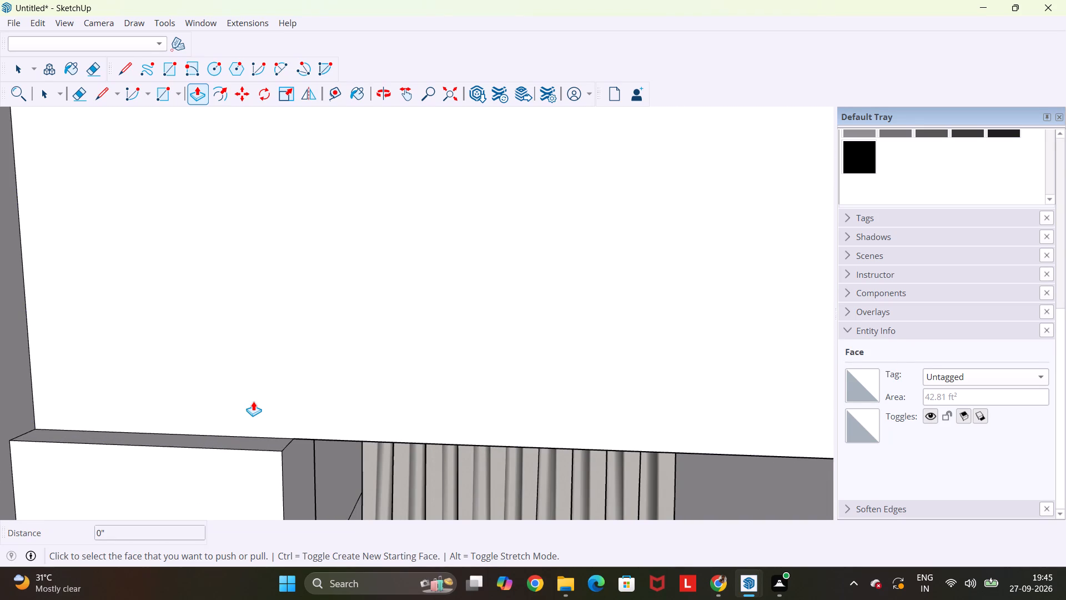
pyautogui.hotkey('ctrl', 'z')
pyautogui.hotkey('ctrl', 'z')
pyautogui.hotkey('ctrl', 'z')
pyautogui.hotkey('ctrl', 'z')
# Draw a vertical line from the outer top corner of the SHOP-1-side upper window up to the roof slab's underside.
pyautogui.scroll(-8, 253, 401)
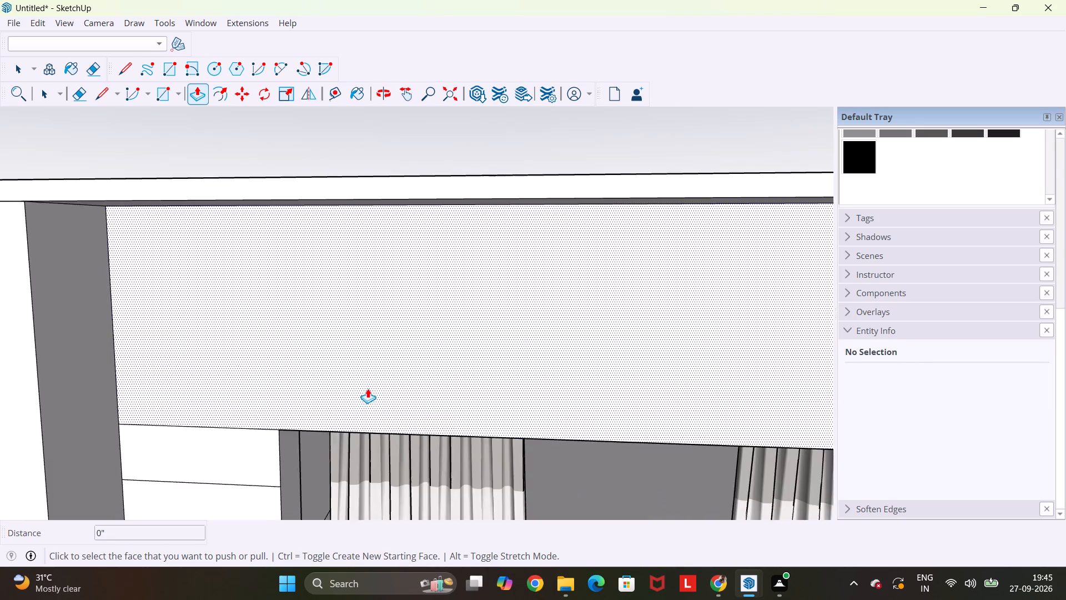
pyautogui.scroll(-5, 368, 388)
pyautogui.press('l')
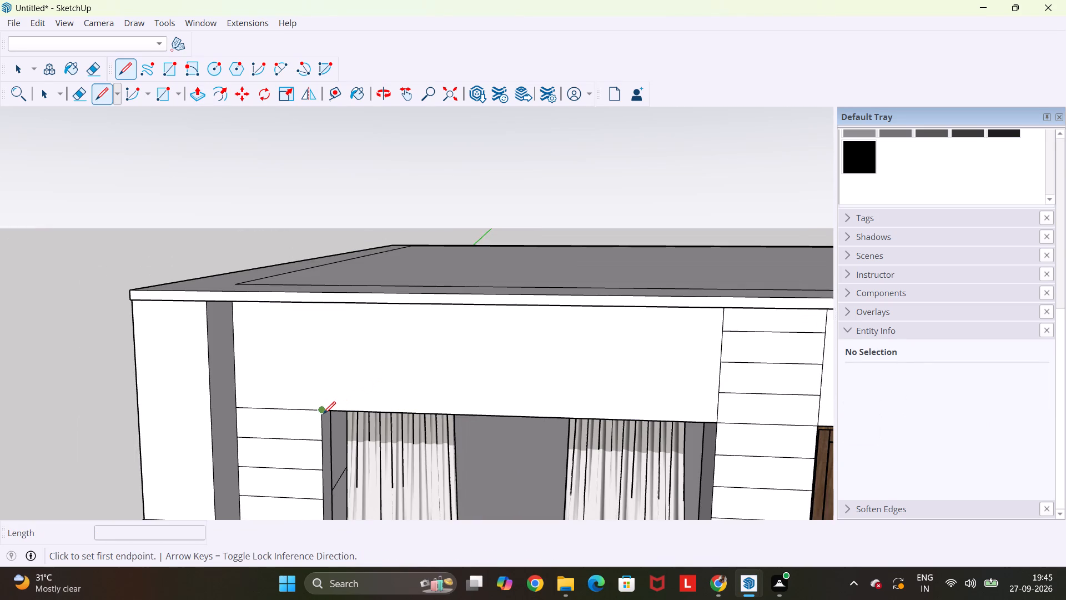
pyautogui.click(323, 414)
pyautogui.moveTo(332, 335); pyautogui.dragTo(333, 247, button='middle')
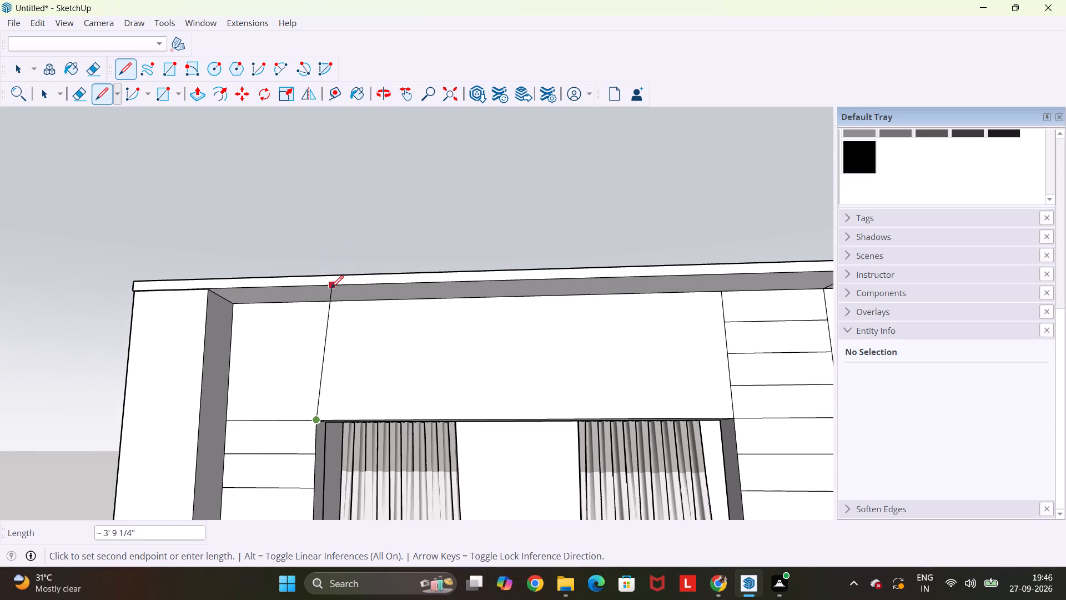
pyautogui.click(321, 301)
pyautogui.press('Escape')
pyautogui.press('space')
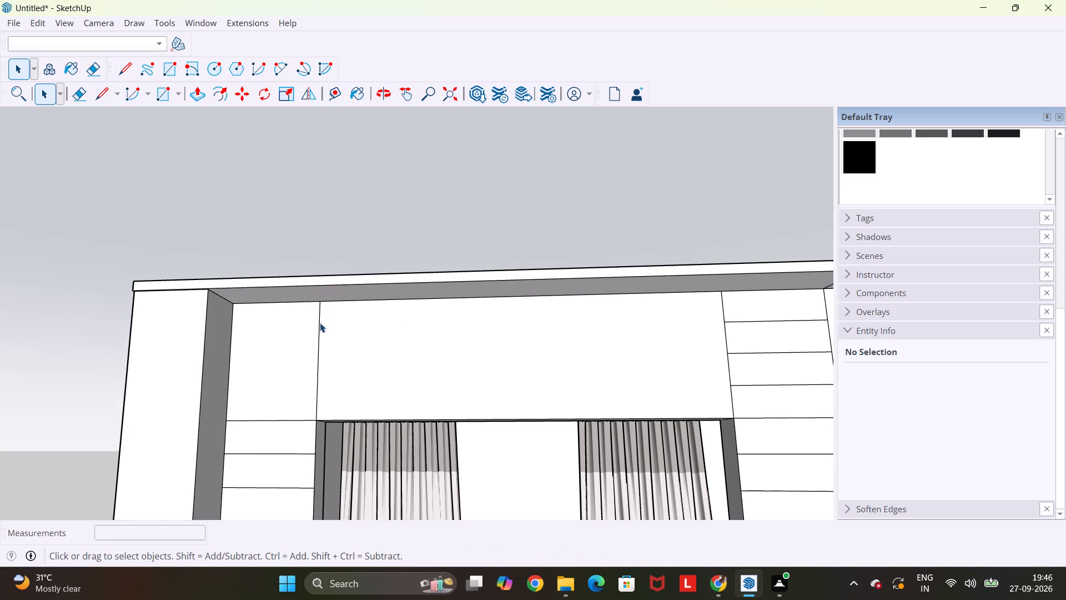
# Copy the outer strip's groove line beside the SHOP-1-side window top up to the slab and divide the spacing with /4.
pyautogui.click(270, 419)
pyautogui.press('m')
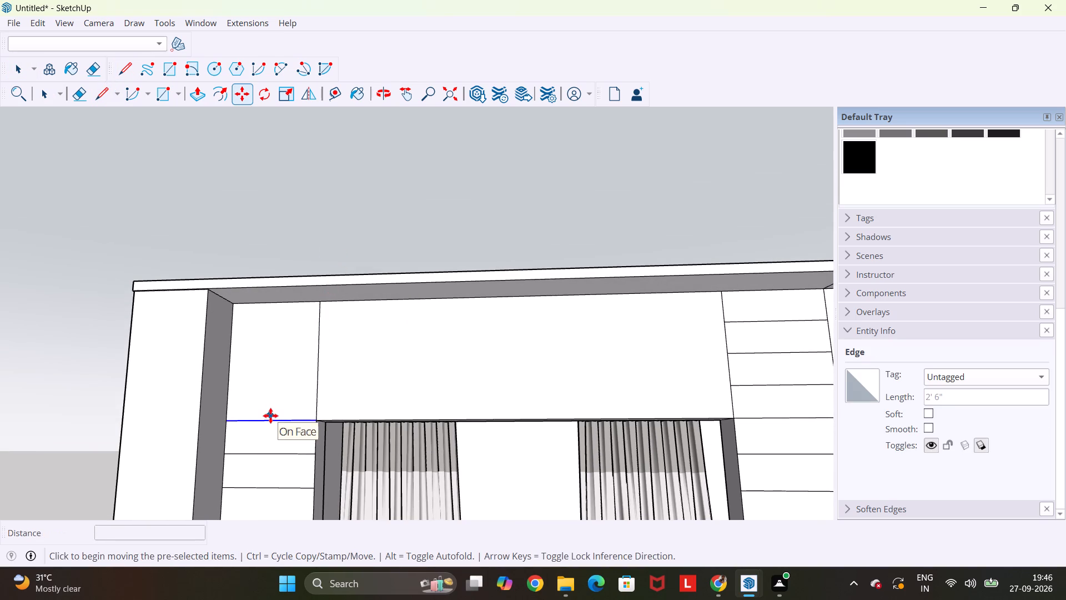
pyautogui.click(270, 423)
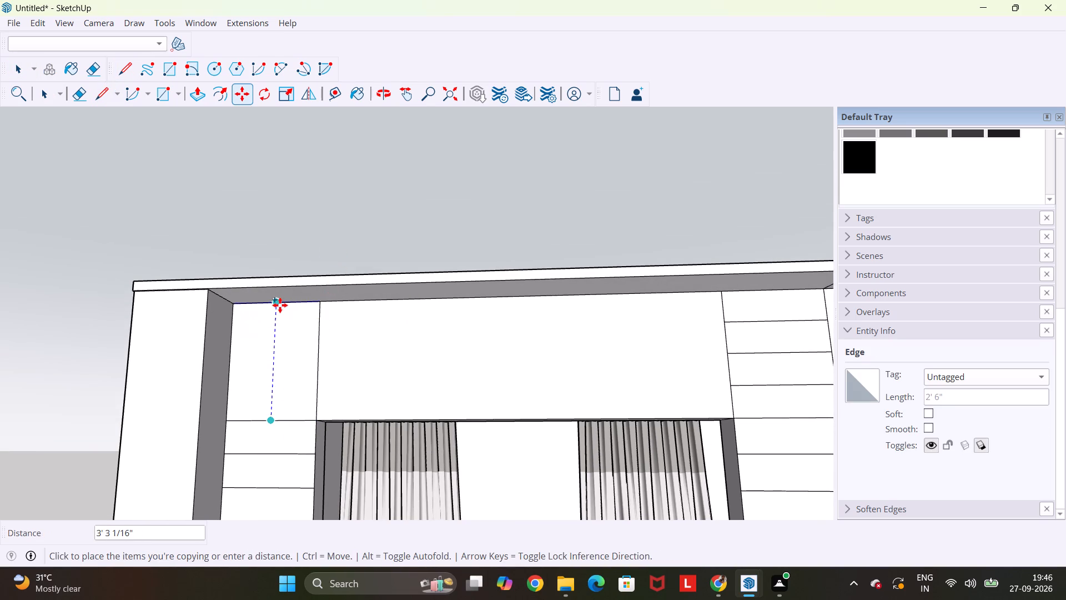
pyautogui.click(280, 305)
pyautogui.write('/4')
pyautogui.press('Return')
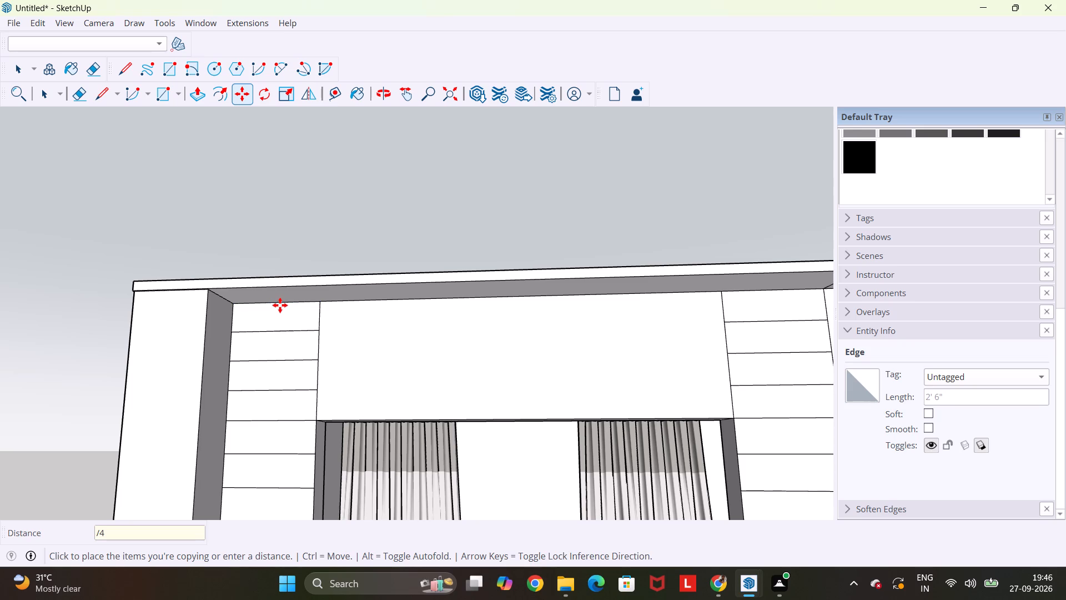
# Push the plain panel above the SHOP-1-side upper window inward 4".
pyautogui.scroll(-3, 320, 323)
pyautogui.moveTo(435, 374); pyautogui.dragTo(600, 423, button='middle')
pyautogui.press('p')
pyautogui.click(481, 363)
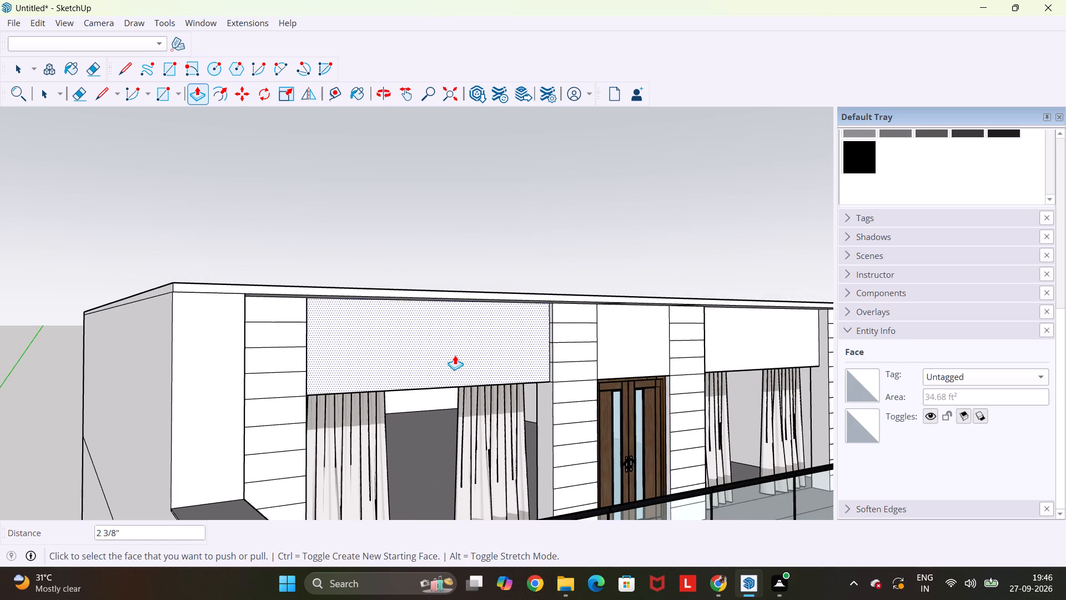
pyautogui.moveTo(484, 358); pyautogui.dragTo(470, 352)
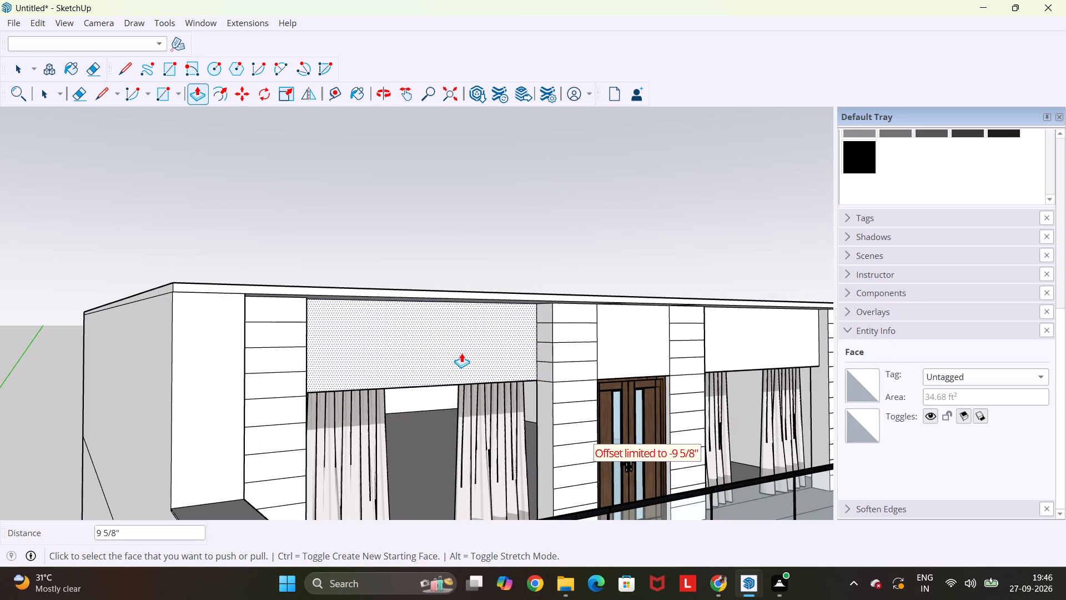
pyautogui.write('4"')
pyautogui.press('Return')
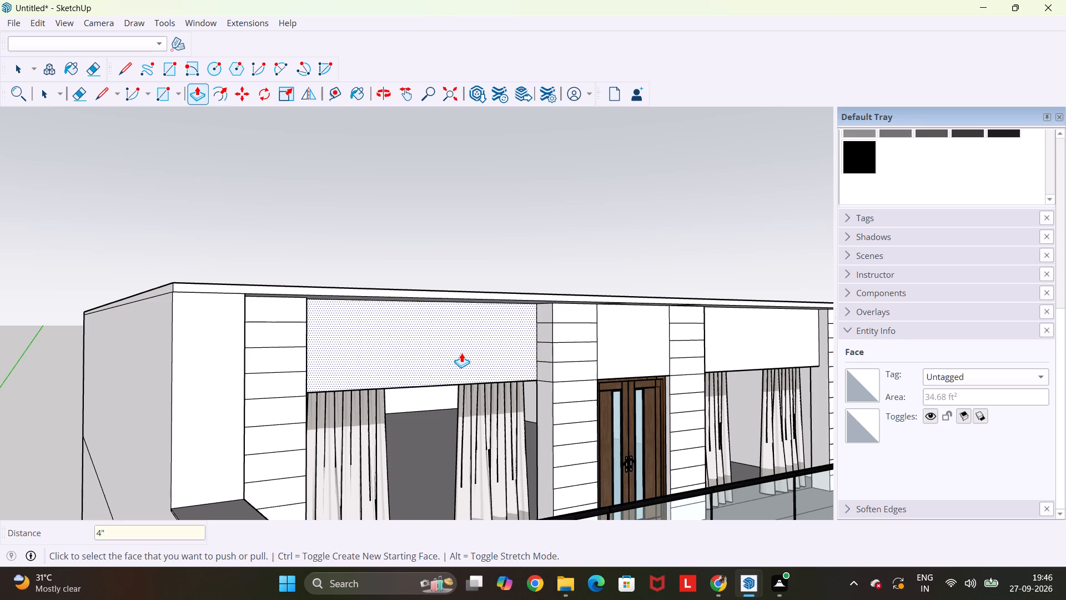
pyautogui.press('Escape')
# Erase the groove lines on both side returns of the recessed panel above the SHOP-1-side upper window.
pyautogui.press('space')
pyautogui.press('e')
pyautogui.scroll(2, 526, 361)
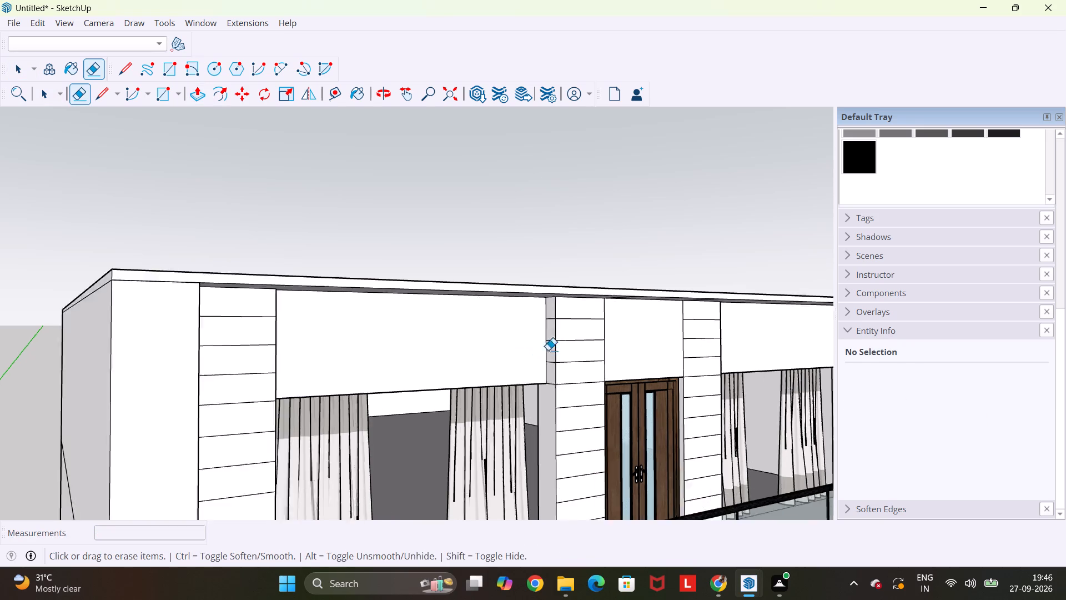
pyautogui.scroll(8, 548, 350)
pyautogui.moveTo(550, 288); pyautogui.dragTo(550, 347)
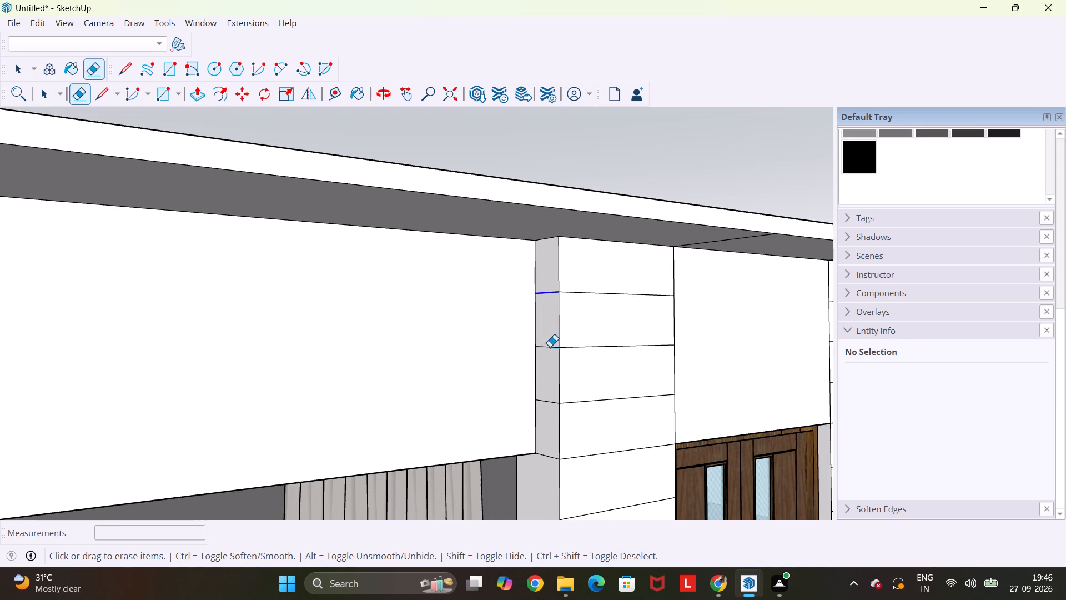
pyautogui.moveTo(550, 347); pyautogui.dragTo(546, 468)
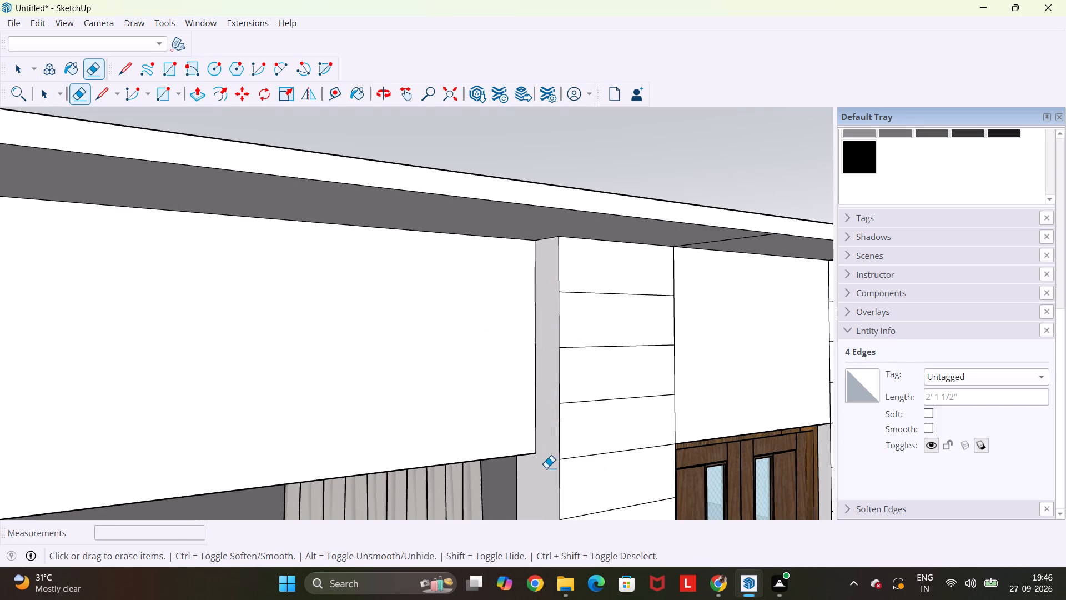
pyautogui.scroll(-13, 492, 427)
pyautogui.moveTo(631, 409); pyautogui.dragTo(270, 422, button='middle')
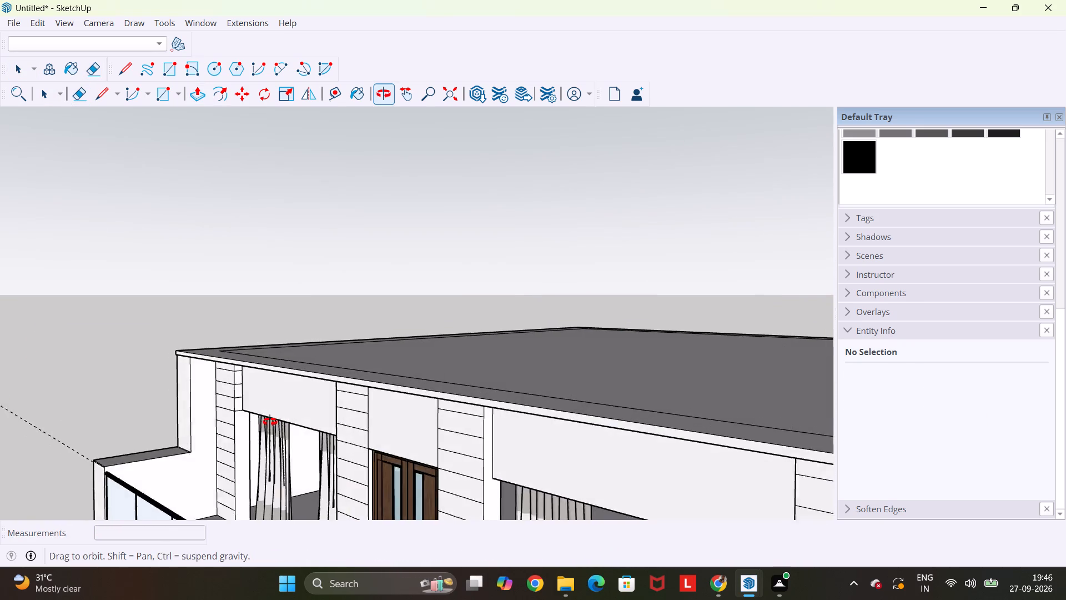
pyautogui.moveTo(270, 422); pyautogui.dragTo(240, 419, button='middle')
pyautogui.scroll(9, 231, 416)
pyautogui.moveTo(274, 301); pyautogui.dragTo(284, 422)
pyautogui.scroll(-7, 284, 422)
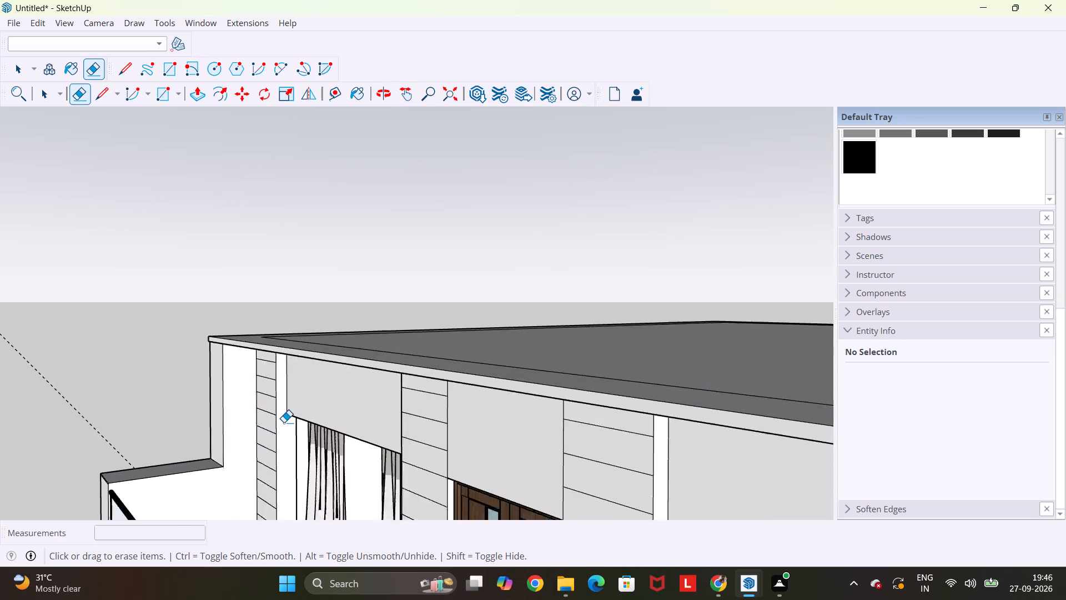
# Browse the Colors and Wood material collections for a finish for the upper facade.
pyautogui.scroll(-7, 284, 422)
pyautogui.moveTo(286, 458); pyautogui.dragTo(509, 433, button='middle')
pyautogui.scroll(-7, 509, 433)
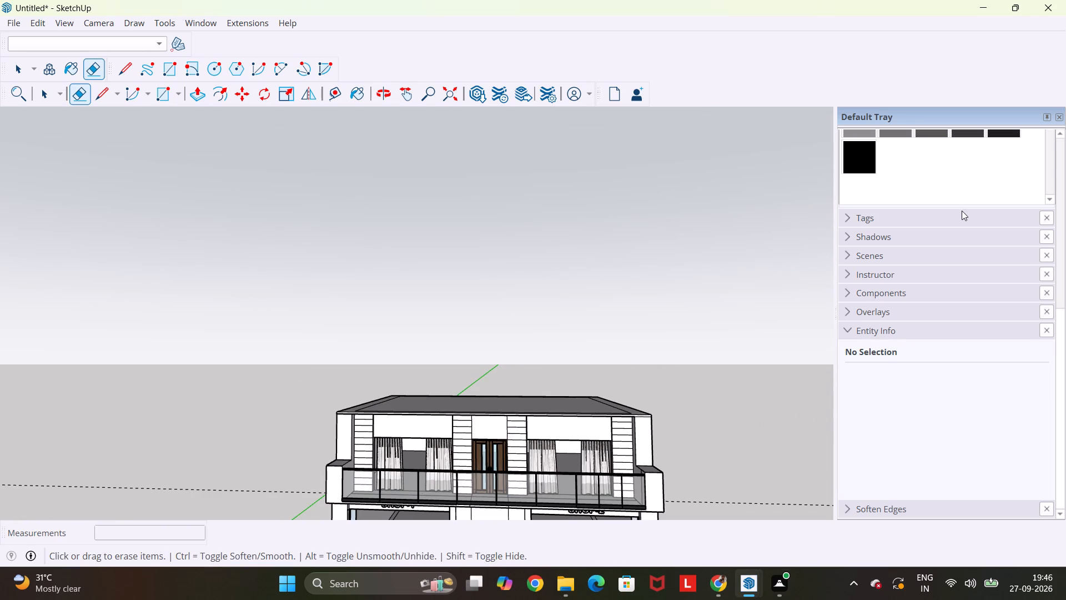
pyautogui.scroll(7, 1008, 195)
pyautogui.click(1061, 137)
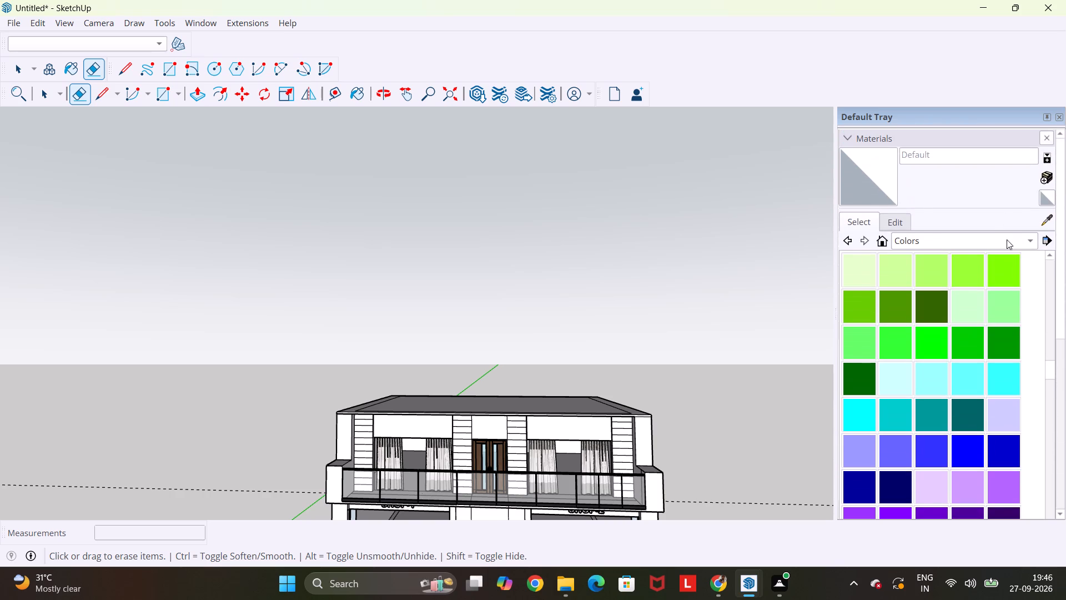
pyautogui.click(1029, 243)
pyautogui.click(1002, 240)
pyautogui.scroll(-6, 1001, 239)
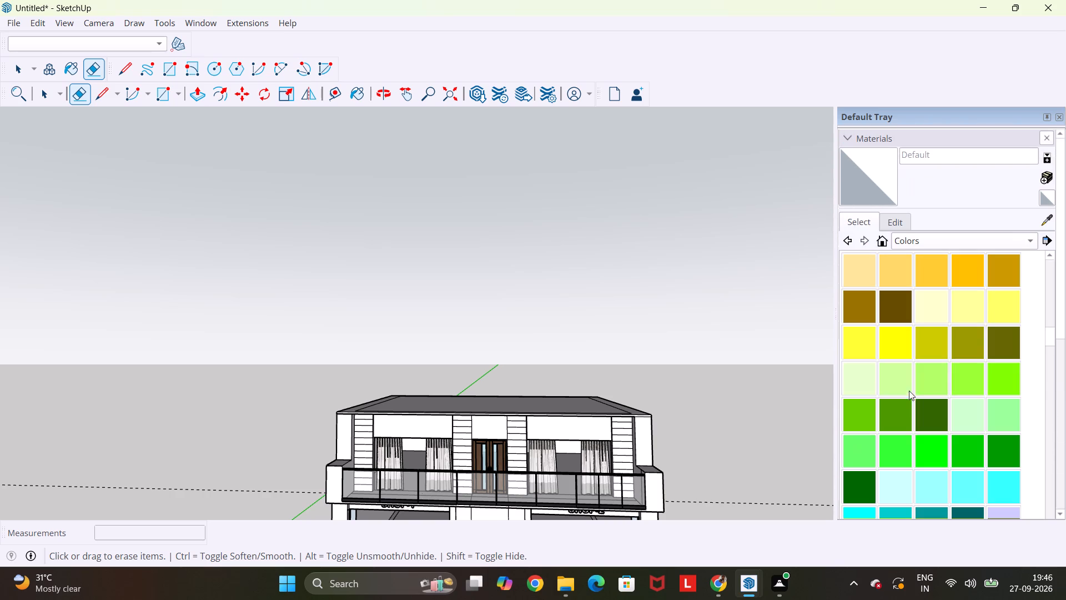
pyautogui.click(1037, 239)
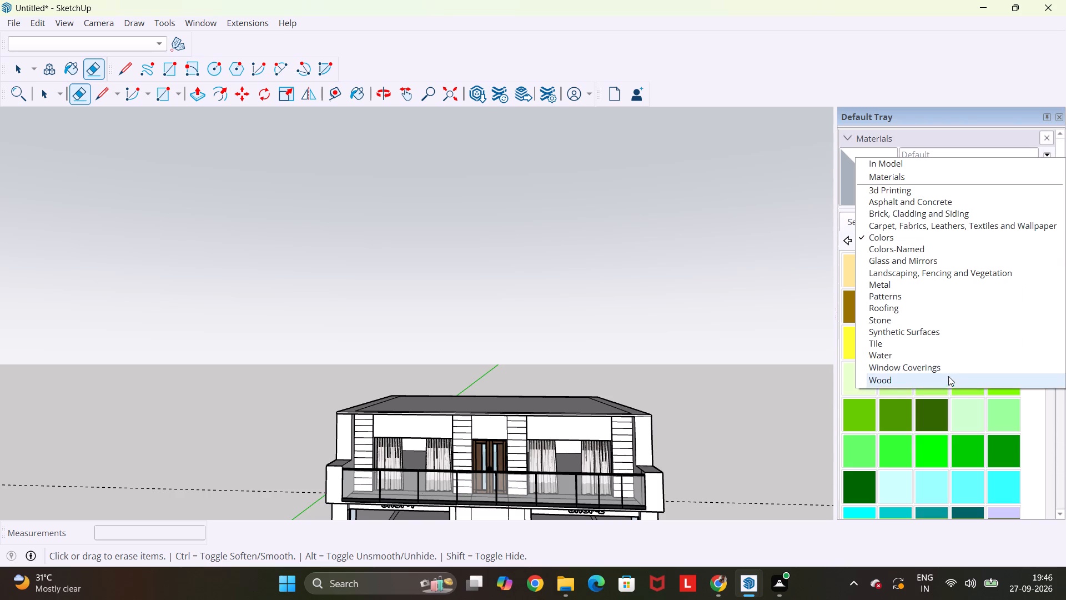
pyautogui.click(948, 380)
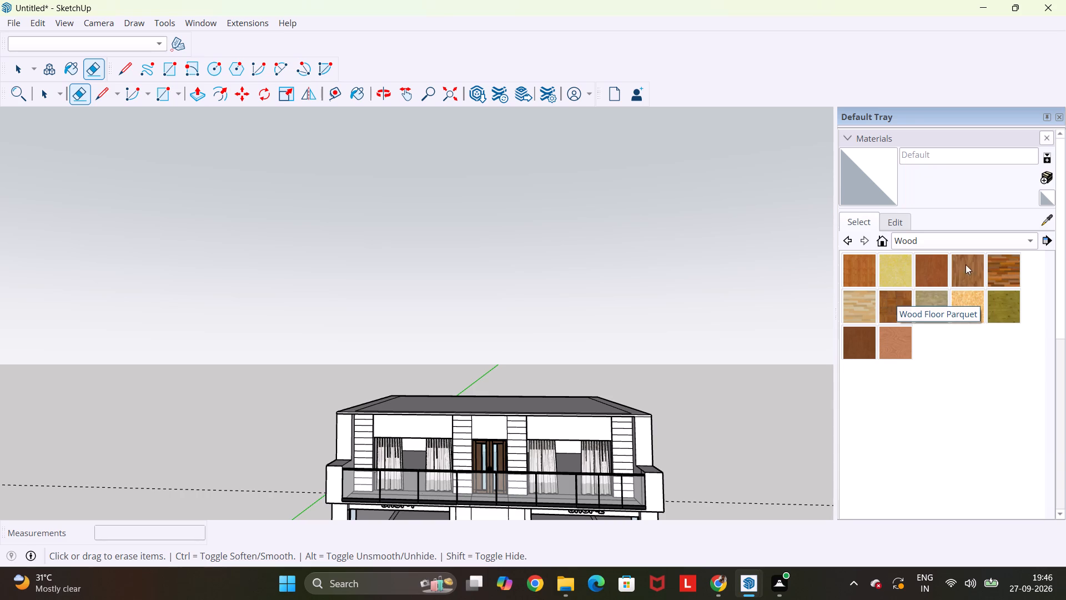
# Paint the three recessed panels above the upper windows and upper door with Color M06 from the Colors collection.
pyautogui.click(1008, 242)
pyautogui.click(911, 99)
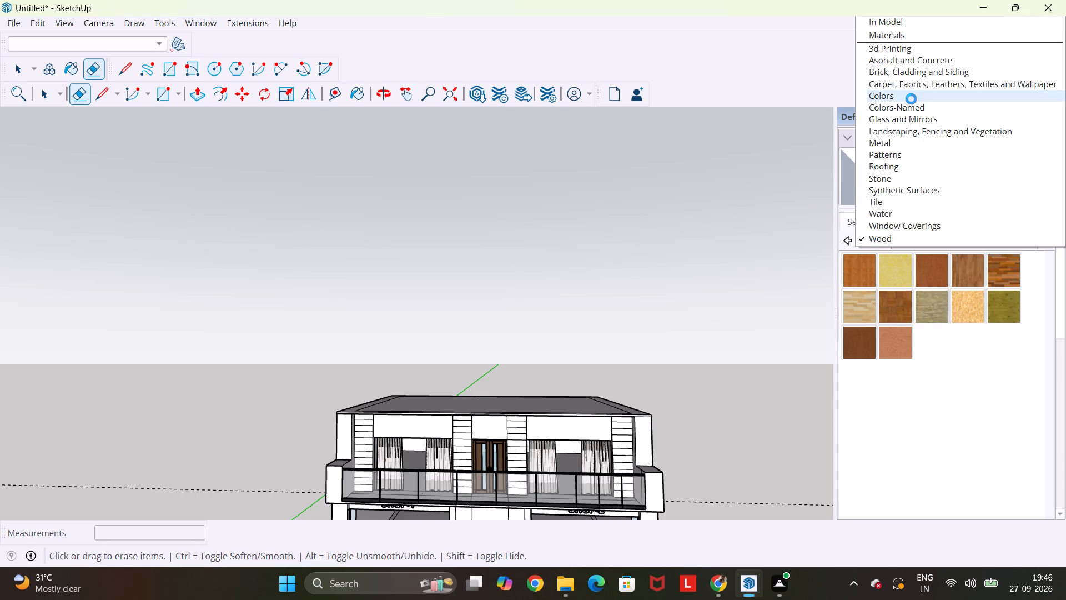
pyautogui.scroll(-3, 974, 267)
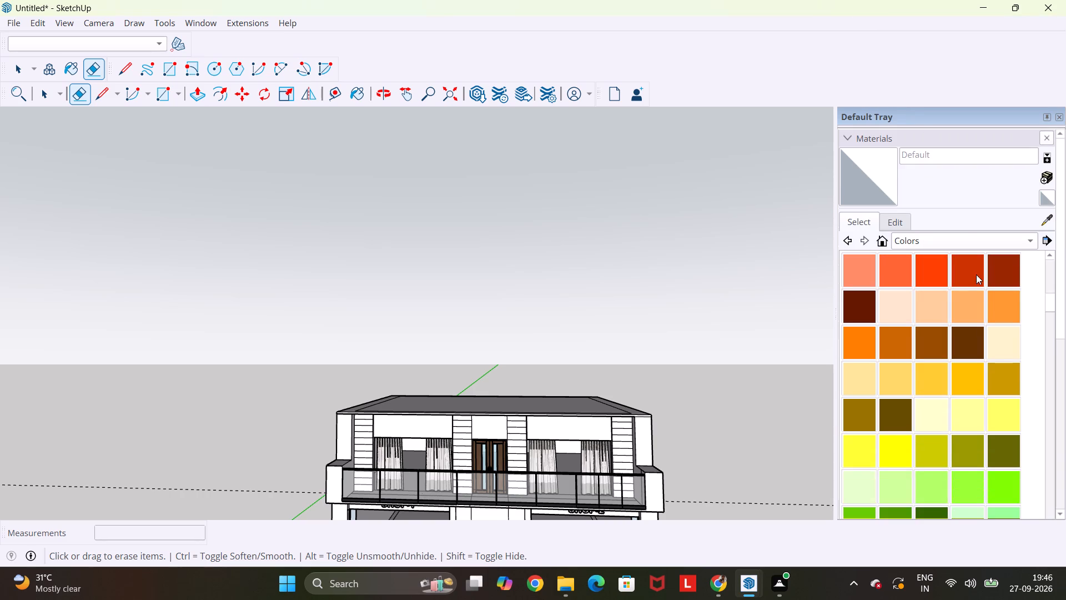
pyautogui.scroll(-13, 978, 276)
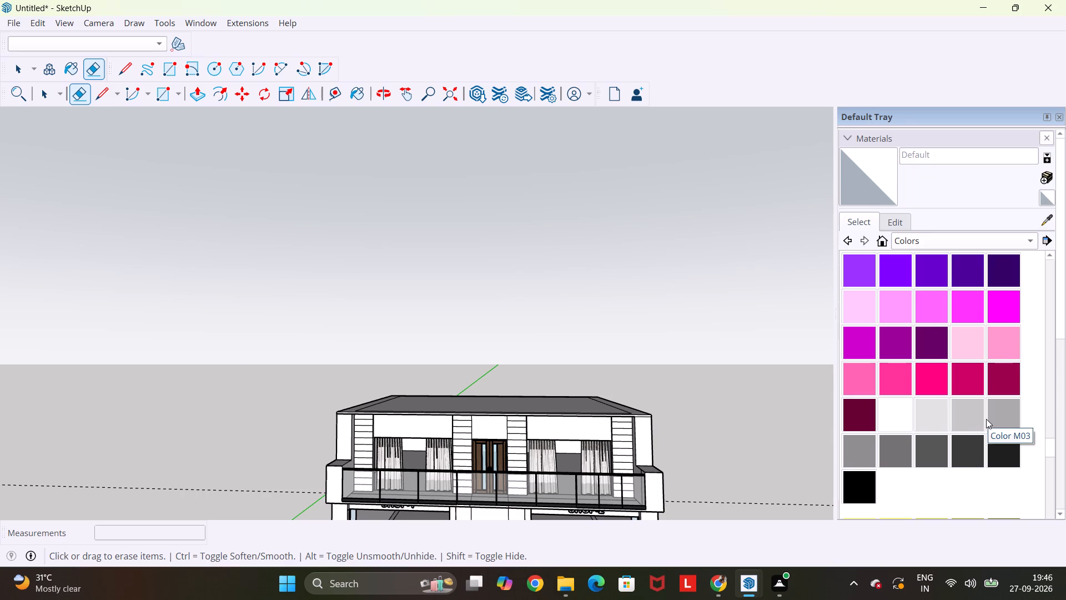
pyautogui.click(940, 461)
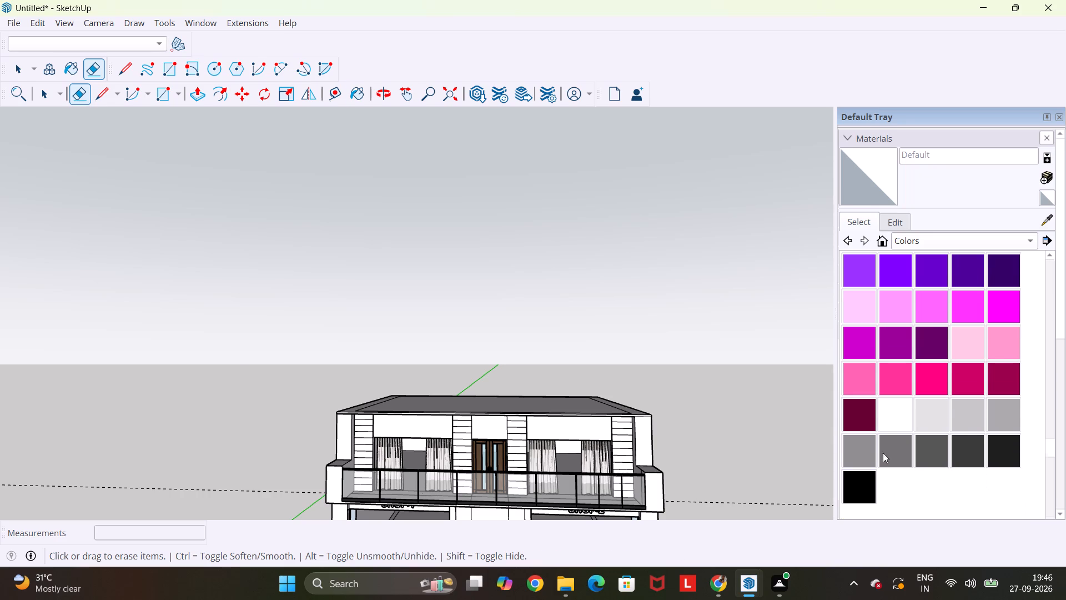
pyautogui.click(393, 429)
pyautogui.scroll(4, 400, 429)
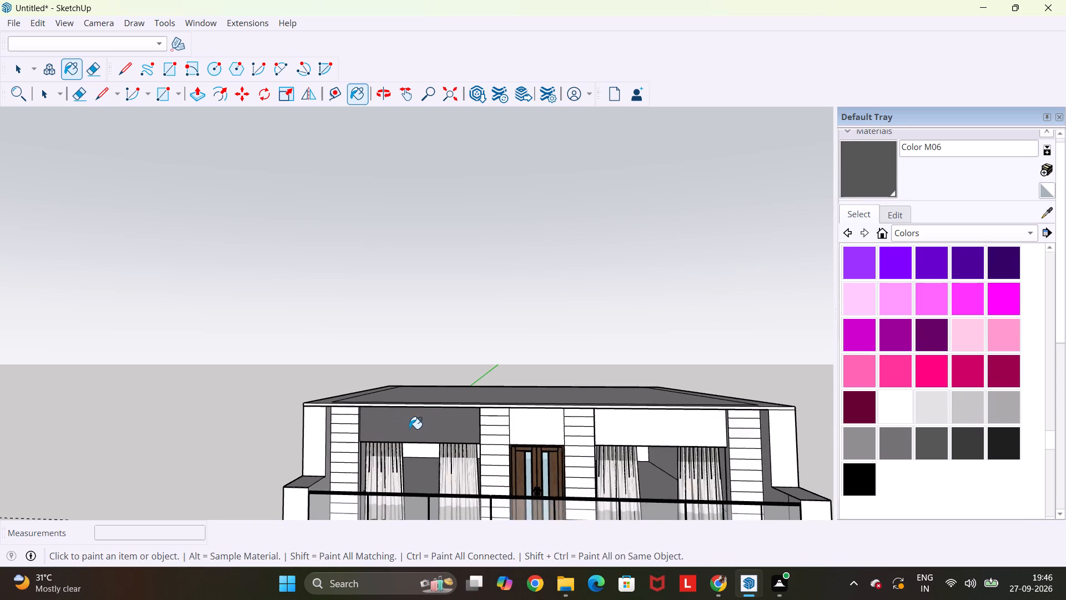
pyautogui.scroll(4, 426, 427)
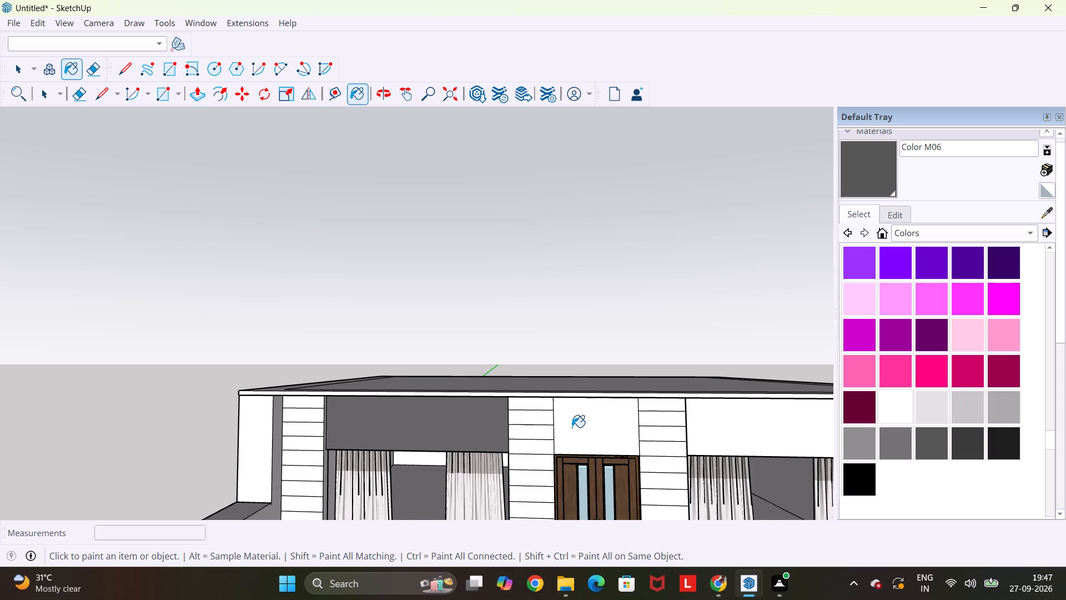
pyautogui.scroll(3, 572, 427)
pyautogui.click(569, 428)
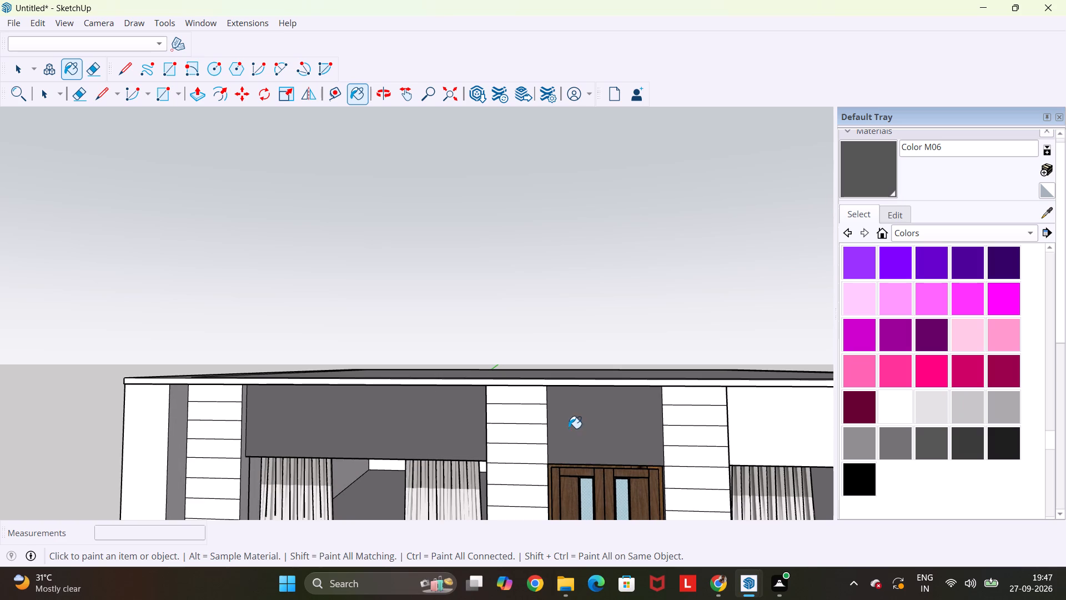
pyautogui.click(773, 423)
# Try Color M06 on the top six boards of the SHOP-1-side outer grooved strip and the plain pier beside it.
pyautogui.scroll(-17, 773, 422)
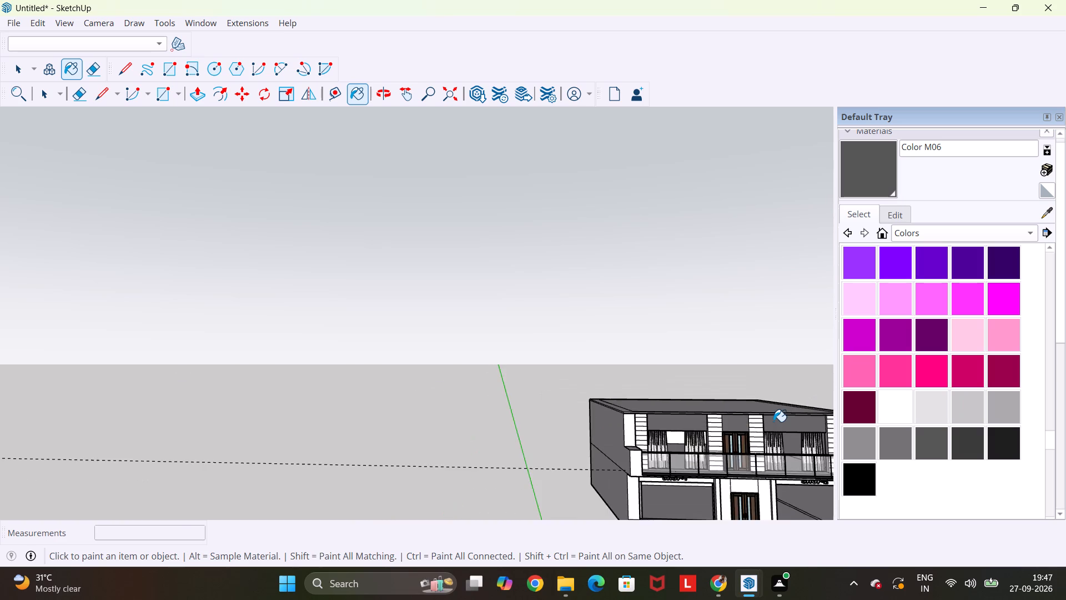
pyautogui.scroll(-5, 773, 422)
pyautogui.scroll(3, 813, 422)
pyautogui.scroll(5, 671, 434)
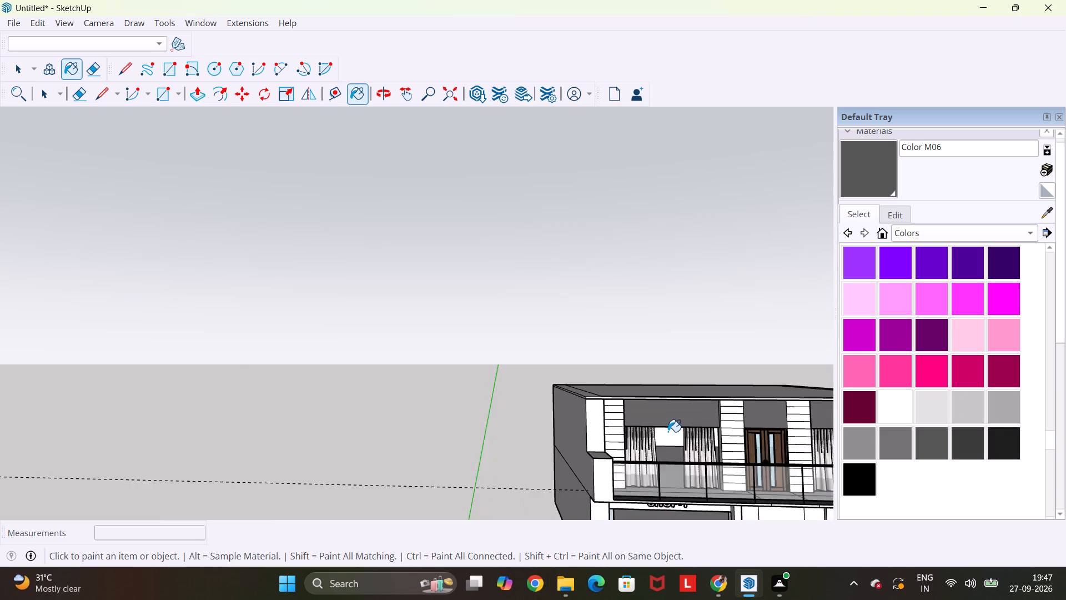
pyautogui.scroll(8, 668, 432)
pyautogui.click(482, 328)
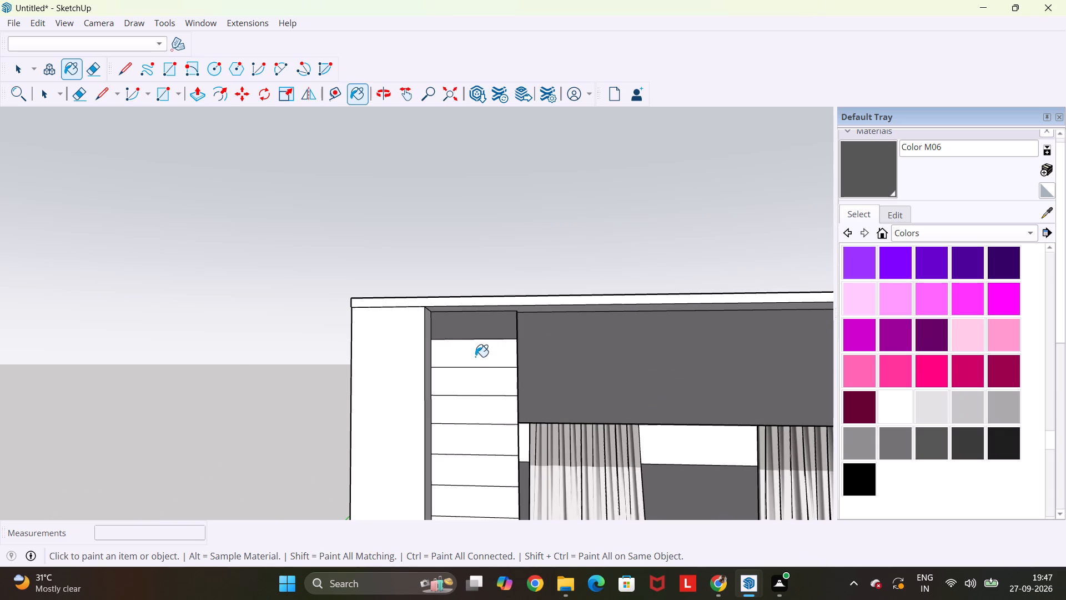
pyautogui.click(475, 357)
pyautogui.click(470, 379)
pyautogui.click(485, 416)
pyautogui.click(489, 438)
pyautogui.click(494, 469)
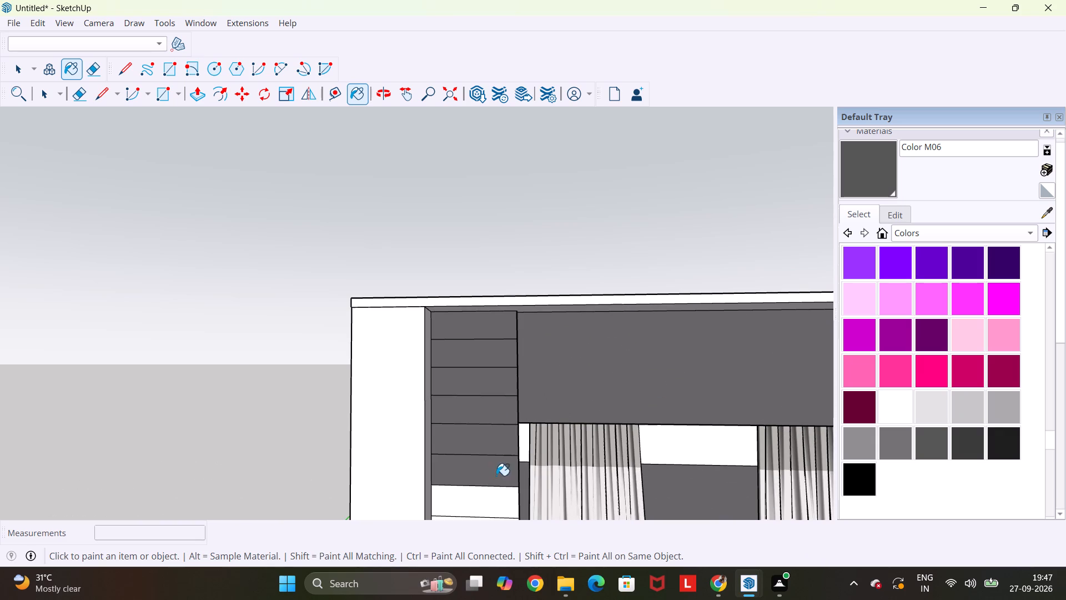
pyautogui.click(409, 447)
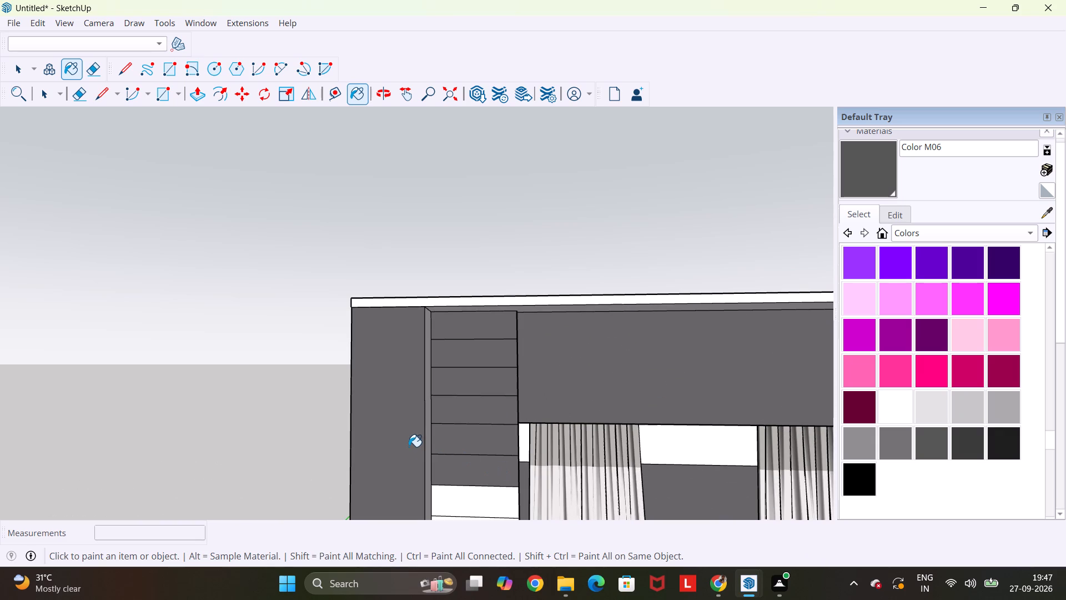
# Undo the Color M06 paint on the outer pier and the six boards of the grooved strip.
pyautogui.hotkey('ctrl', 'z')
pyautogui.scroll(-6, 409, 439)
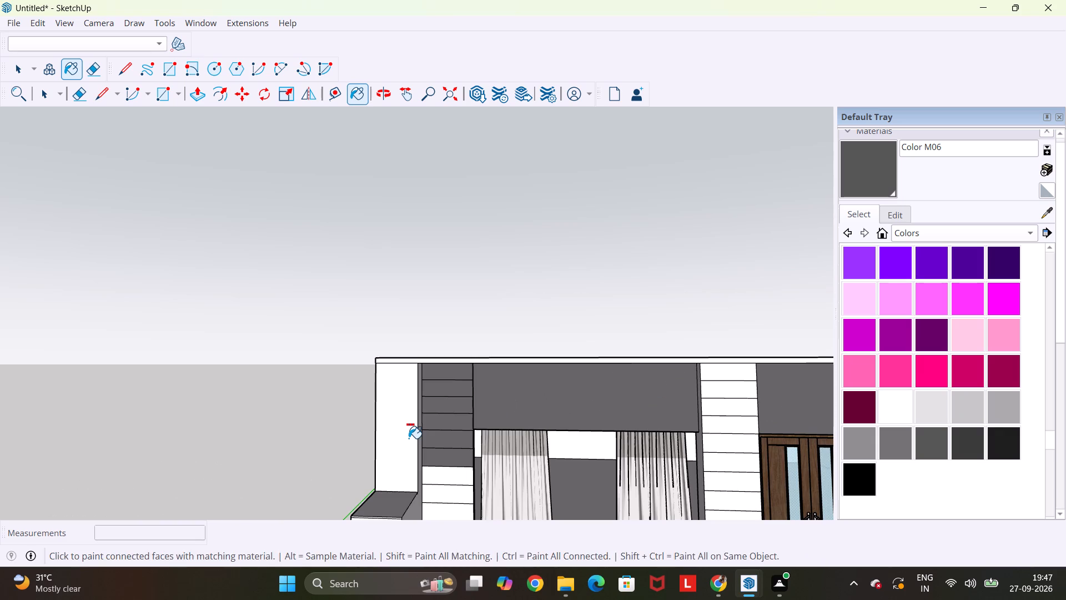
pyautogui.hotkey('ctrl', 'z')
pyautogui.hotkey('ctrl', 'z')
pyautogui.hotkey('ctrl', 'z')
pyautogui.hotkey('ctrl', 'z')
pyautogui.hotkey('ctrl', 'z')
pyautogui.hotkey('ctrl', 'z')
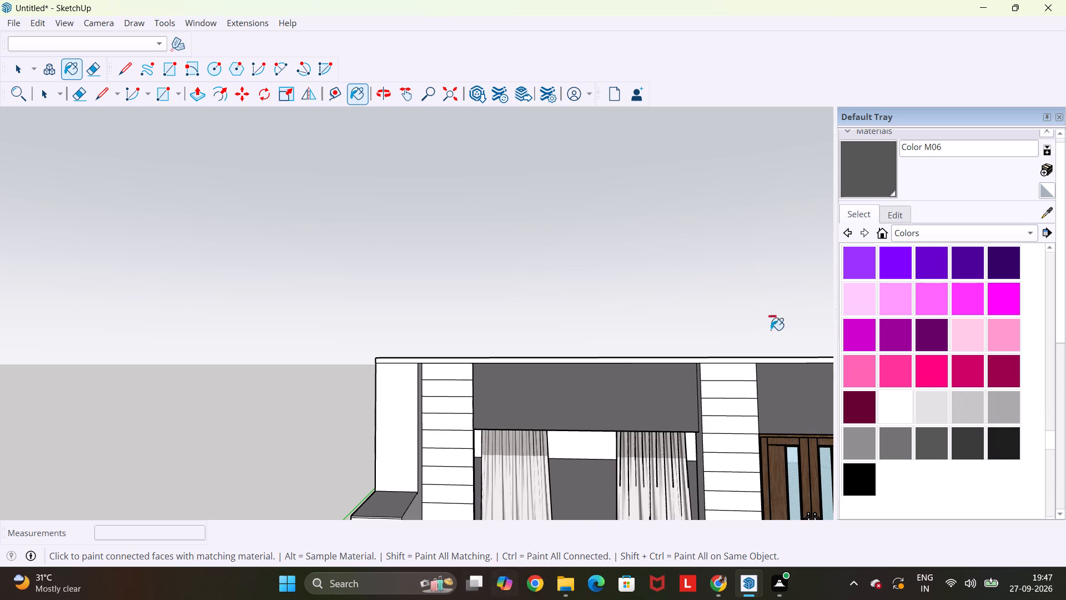
# Open the sketchup folder from Desktop > Paints > Plain_Shades as a material collection.
pyautogui.scroll(-4, 843, 148)
pyautogui.scroll(-11, 723, 244)
pyautogui.keyDown('shift'); pyautogui.moveTo(750, 332); pyautogui.dragTo(727, 326, button='middle'); pyautogui.keyUp('shift')
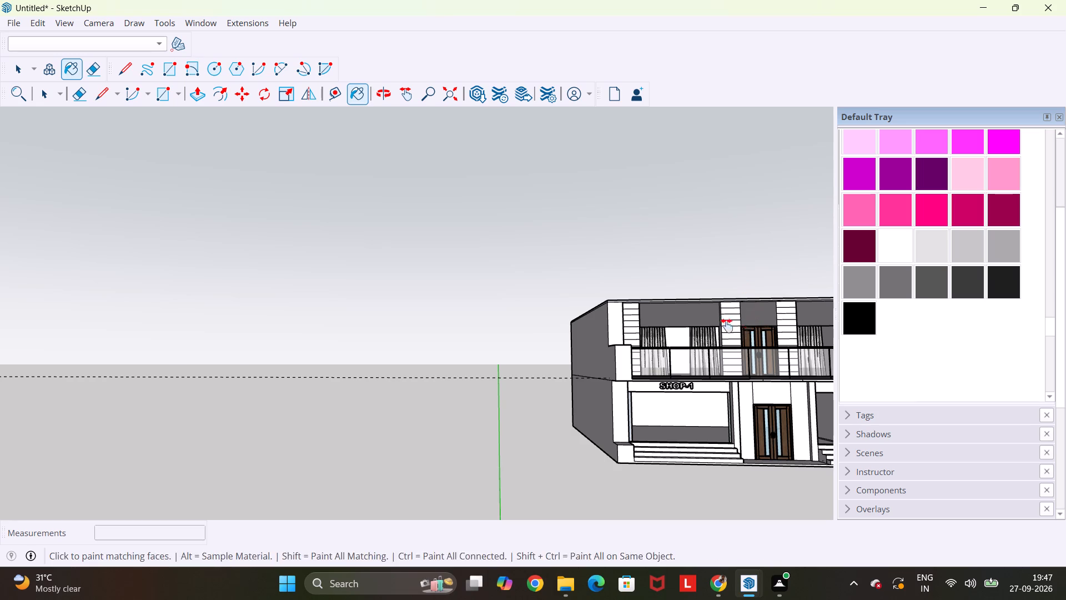
pyautogui.keyDown('shift'); pyautogui.moveTo(727, 326); pyautogui.dragTo(531, 311, button='middle'); pyautogui.keyUp('shift')
pyautogui.moveTo(628, 294); pyautogui.dragTo(628, 324, button='middle')
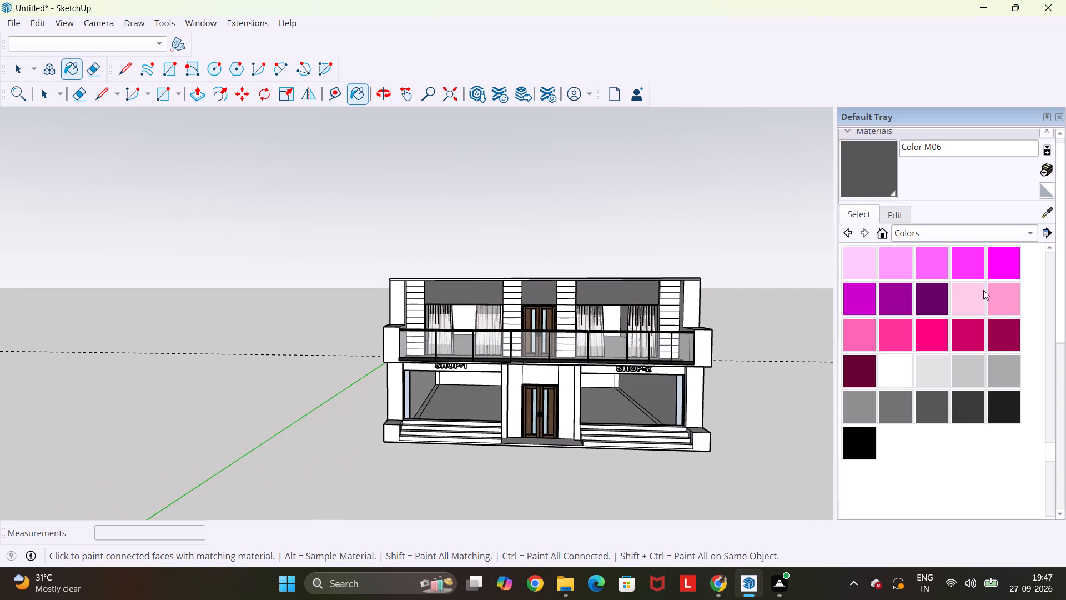
pyautogui.scroll(6, 980, 318)
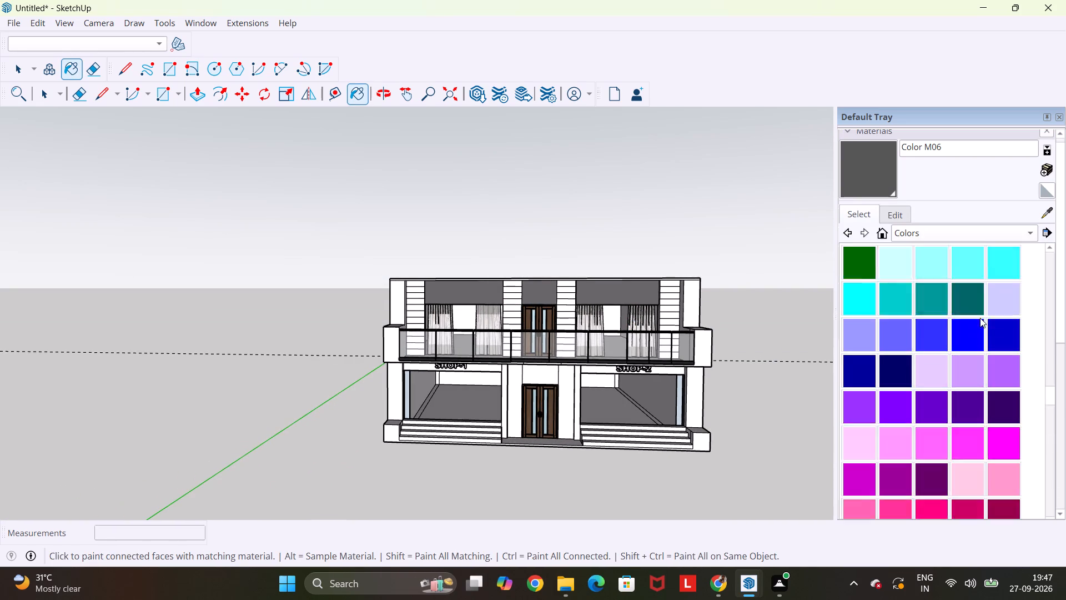
pyautogui.scroll(8, 980, 318)
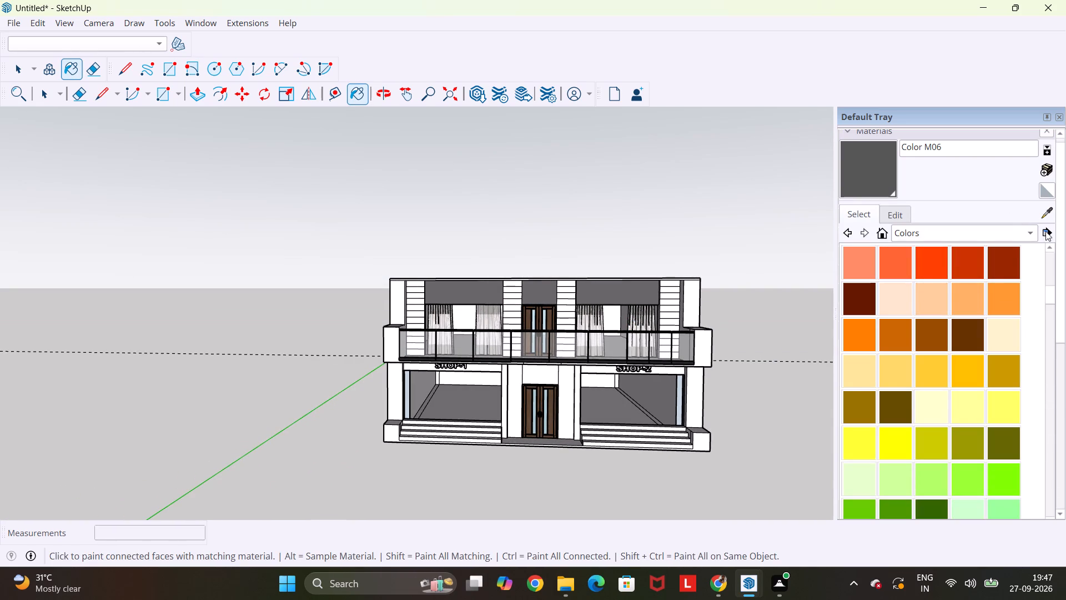
pyautogui.click(1043, 232)
pyautogui.click(1024, 249)
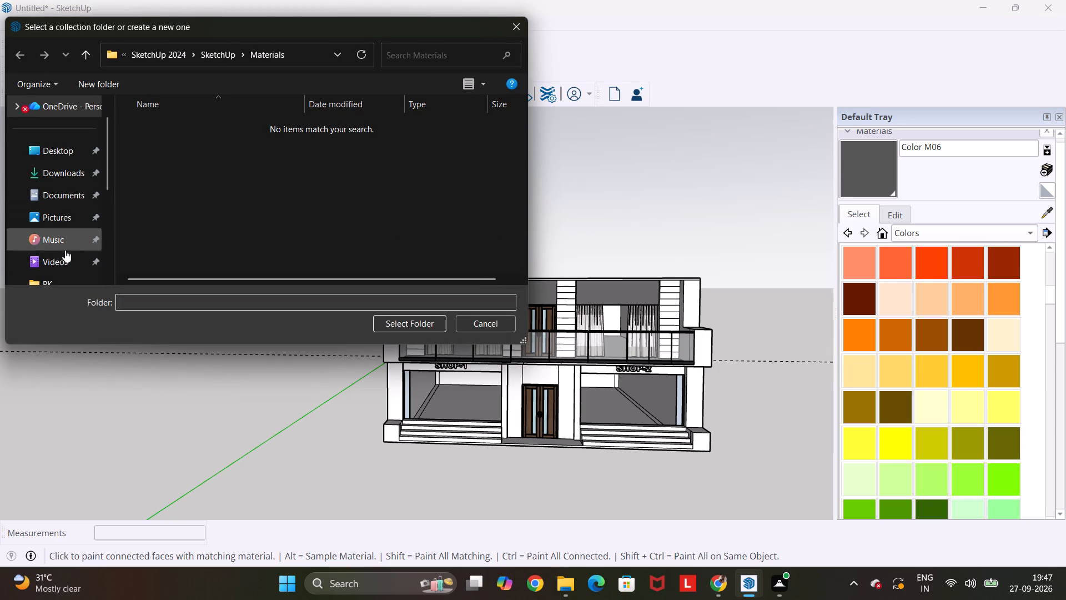
pyautogui.click(66, 159)
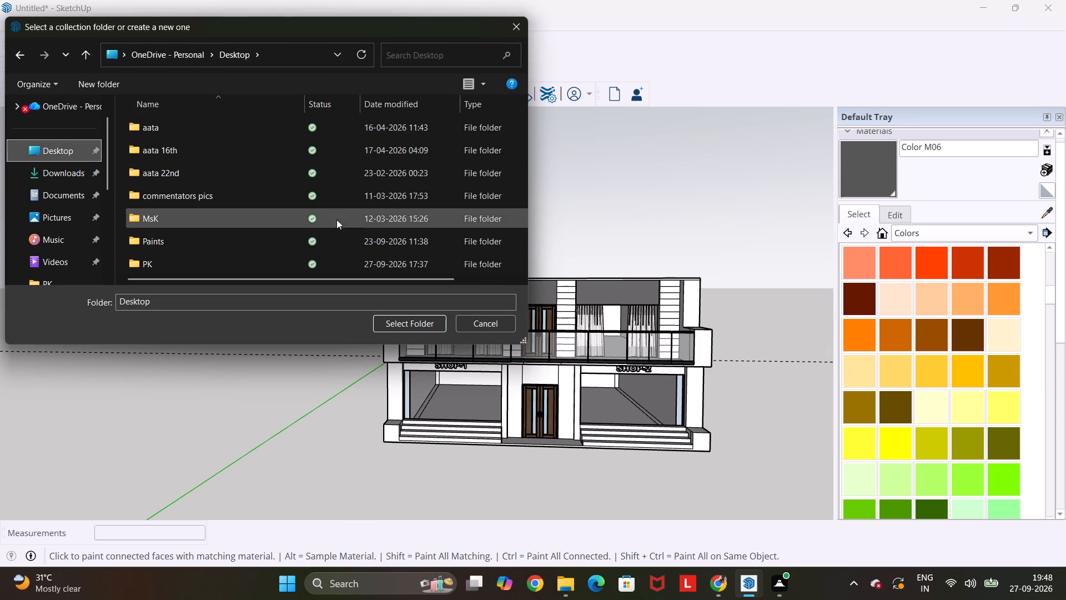
pyautogui.doubleClick(272, 246)
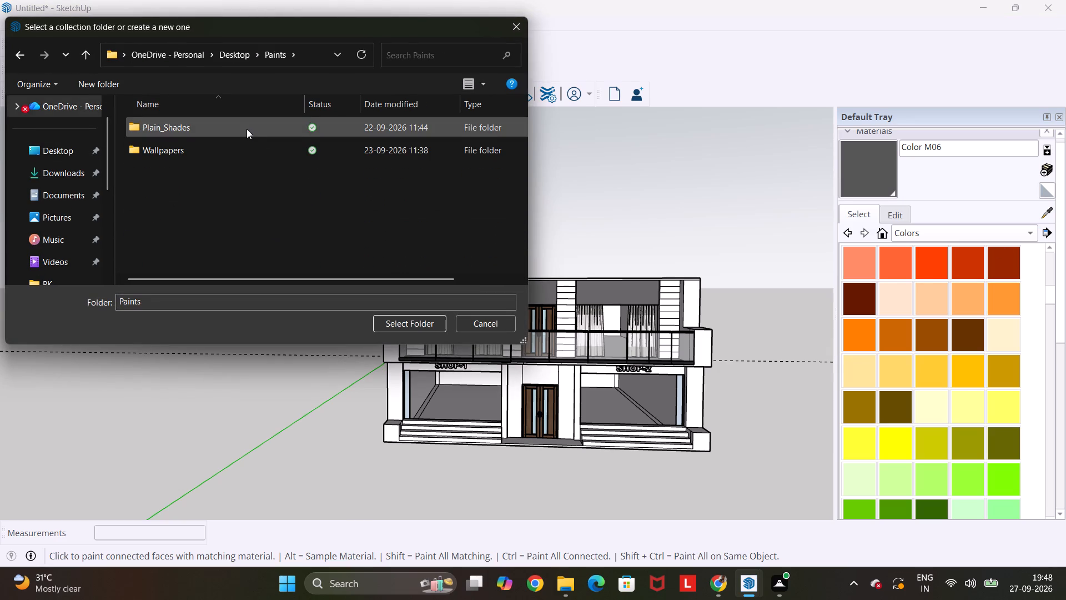
pyautogui.doubleClick(237, 124)
pyautogui.click(237, 149)
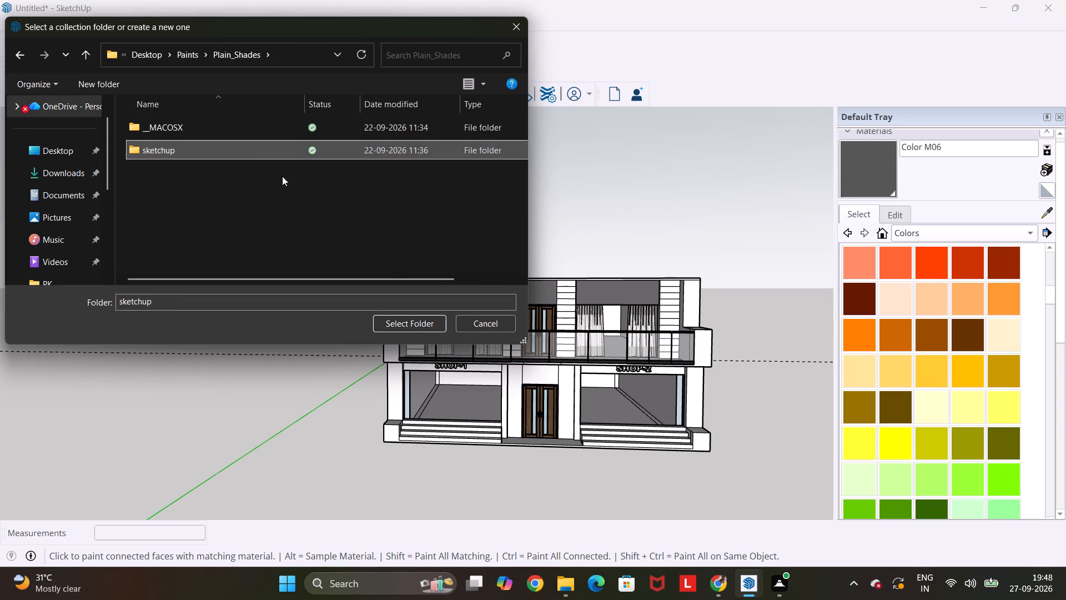
pyautogui.click(423, 319)
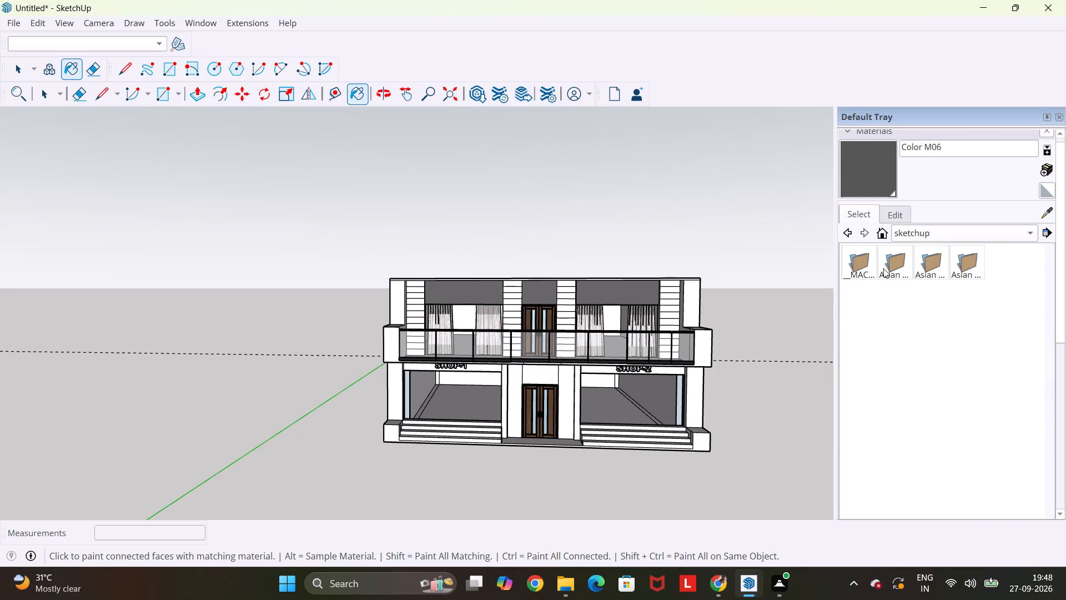
# Paint the three recessed panels above the upper windows and door with 0293 AP 7168 ORCHID BLOOM from Asian Paints Chromatics.
pyautogui.doubleClick(887, 265)
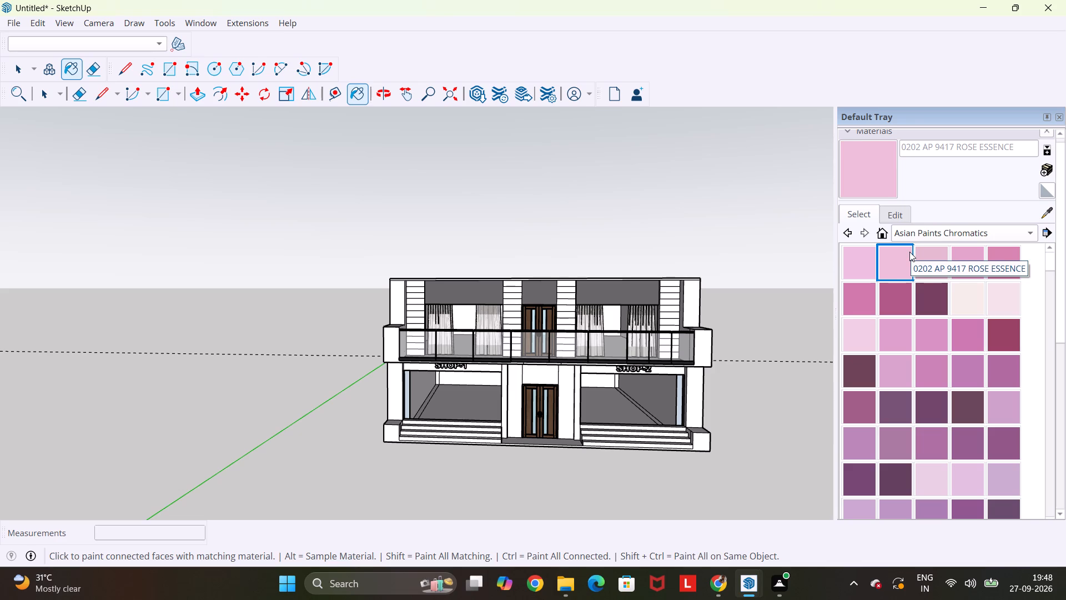
pyautogui.scroll(-2, 946, 304)
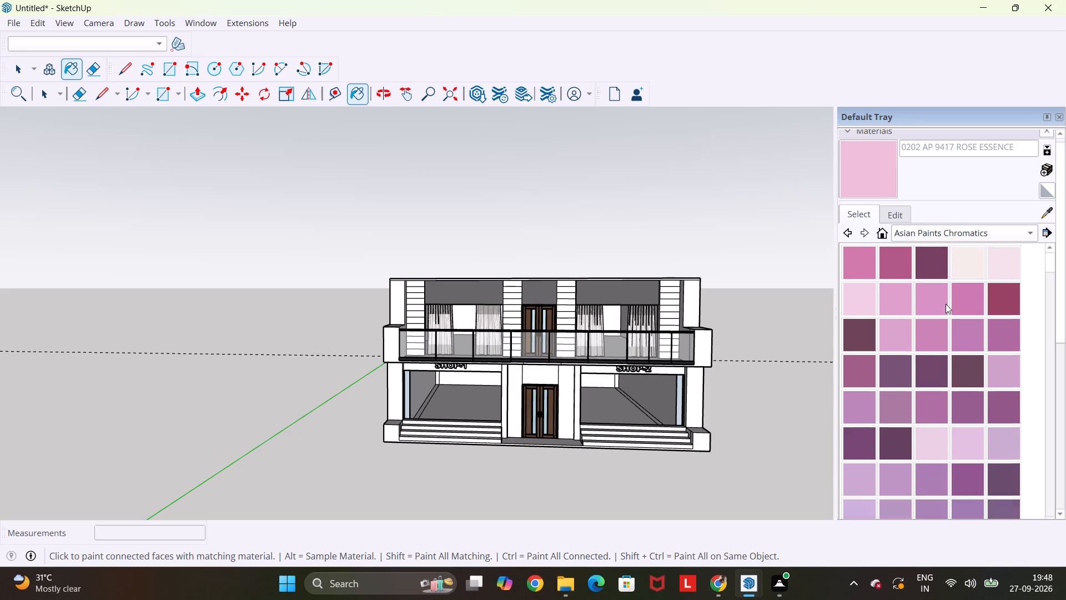
pyautogui.scroll(-18, 946, 304)
pyautogui.scroll(-5, 945, 302)
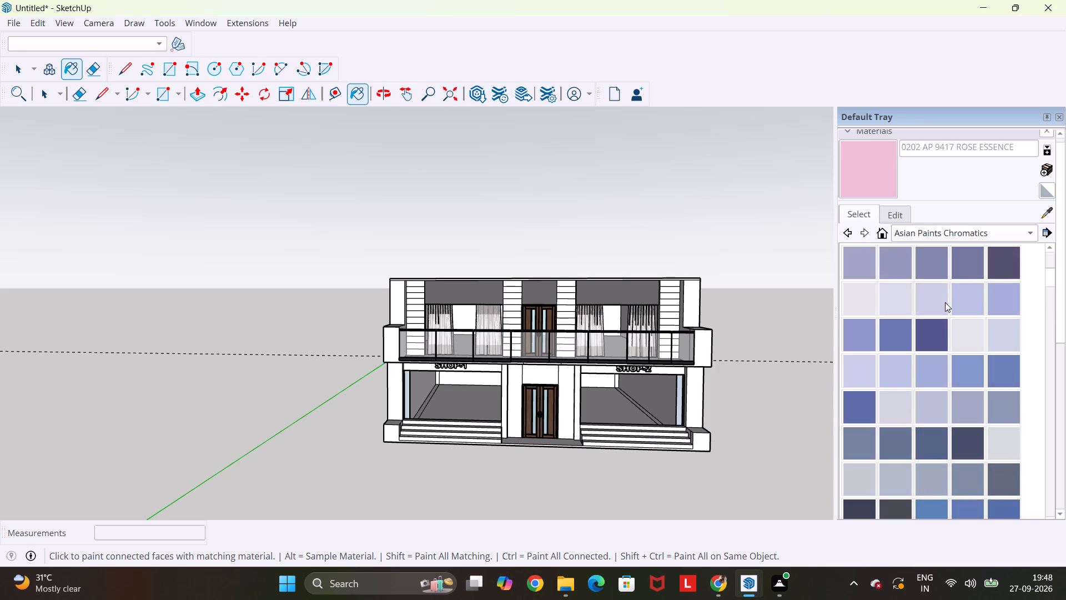
pyautogui.scroll(3, 933, 328)
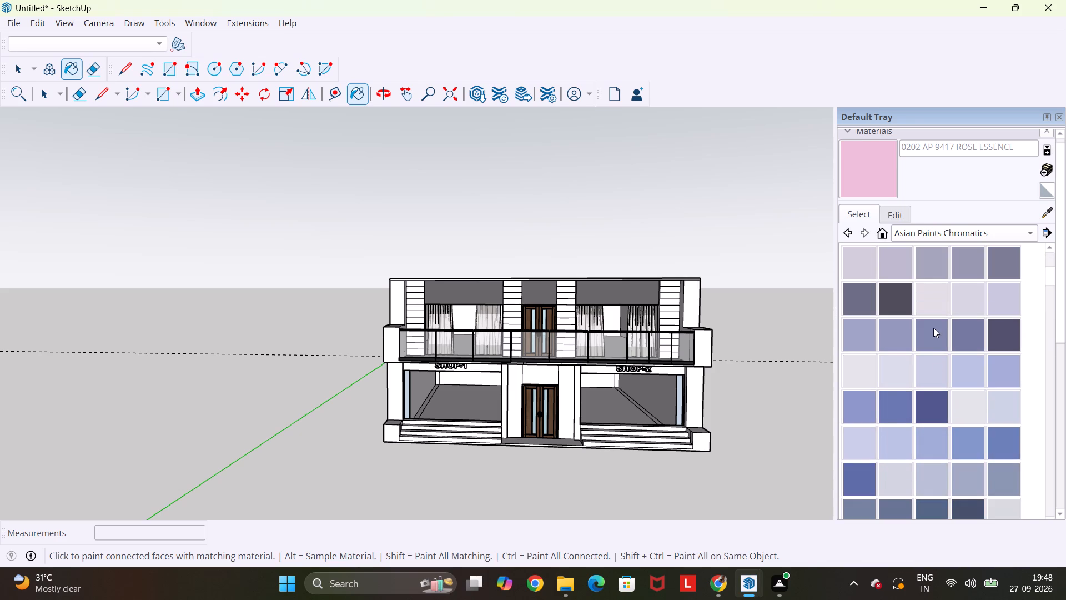
pyautogui.scroll(4, 933, 316)
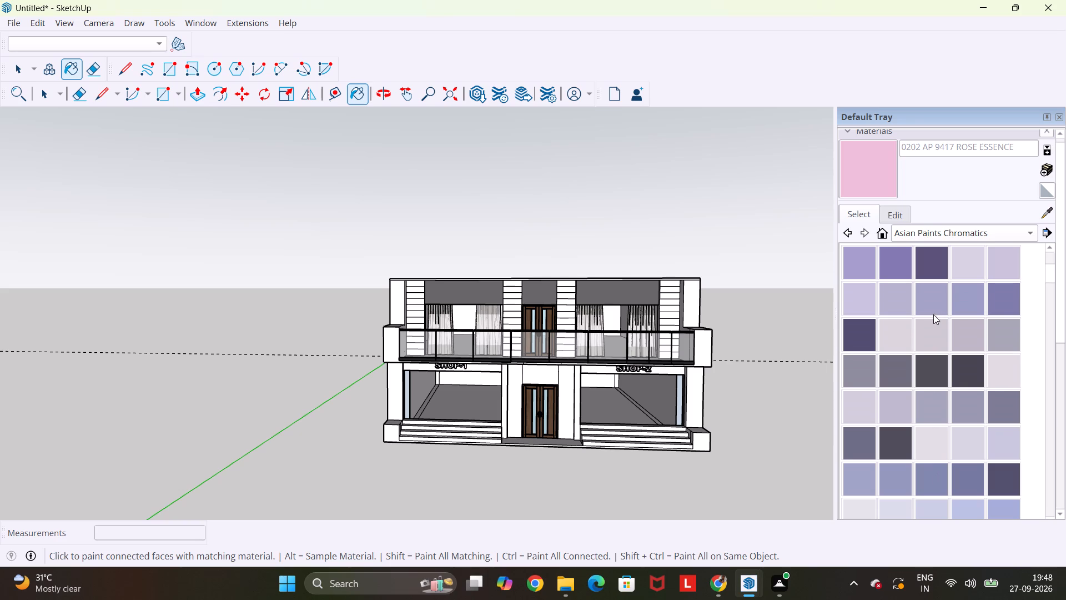
pyautogui.click(932, 306)
pyautogui.click(645, 307)
pyautogui.click(629, 298)
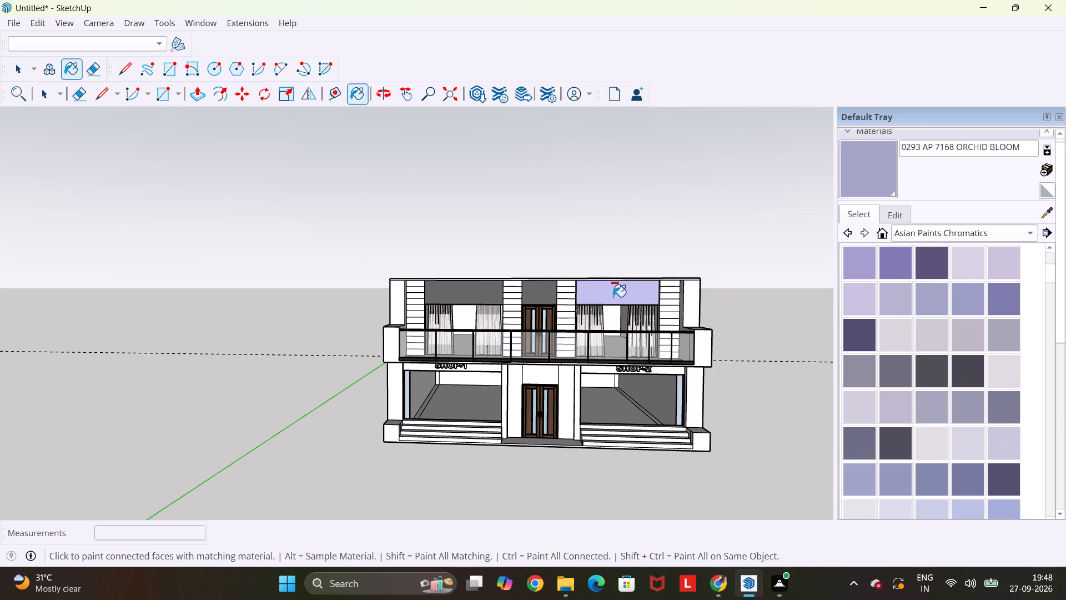
pyautogui.click(481, 296)
pyautogui.click(539, 292)
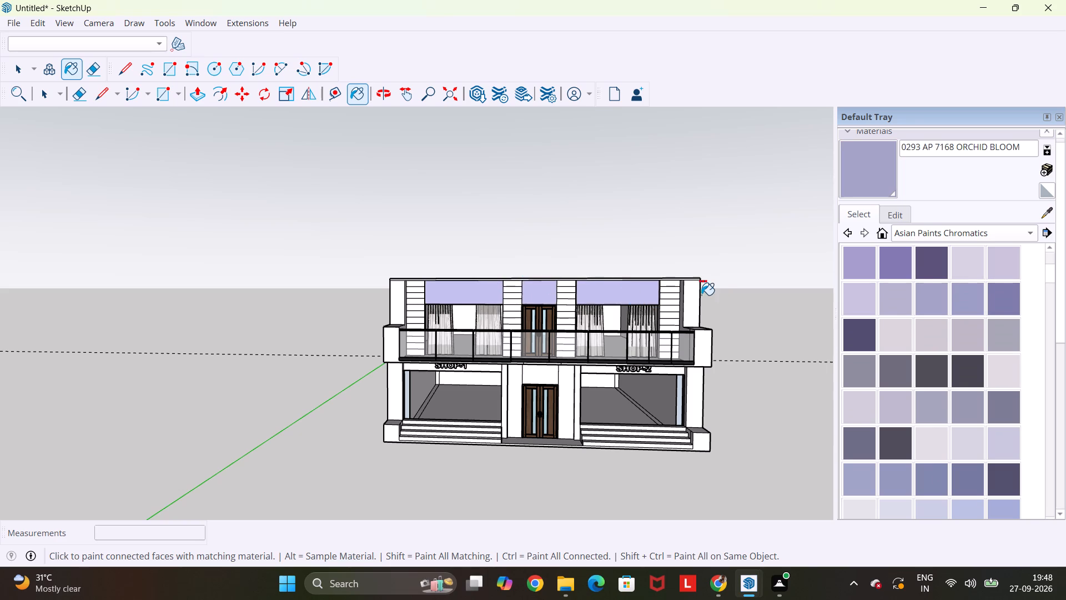
# Paint all the building's remaining connected unpainted faces with 0293 AP 7168 ORCHID BLOOM.
pyautogui.scroll(4, 701, 295)
pyautogui.click(688, 295)
pyautogui.scroll(-3, 702, 342)
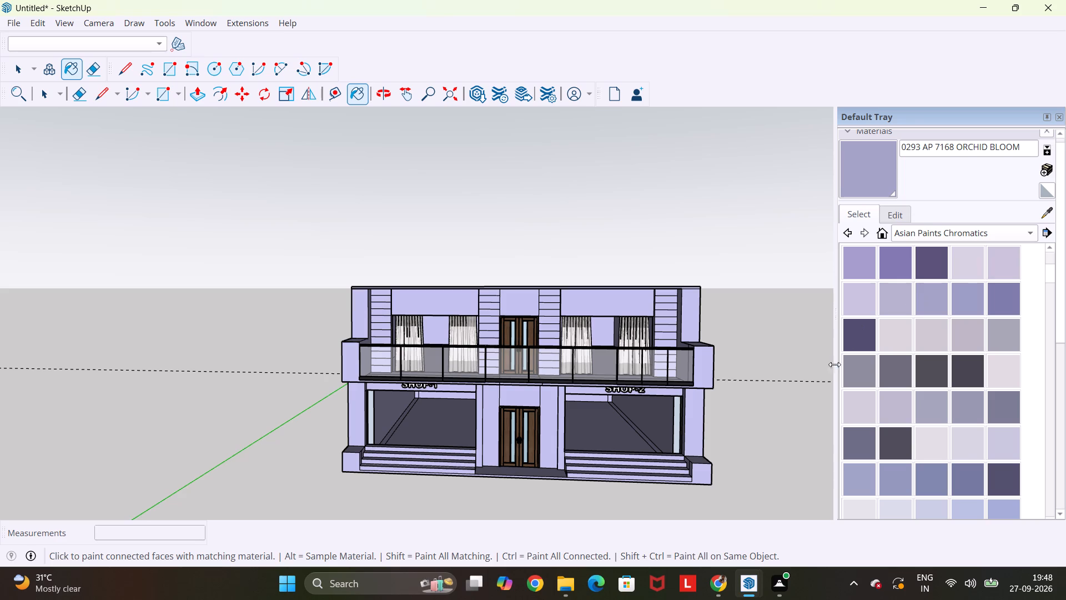
pyautogui.moveTo(715, 378); pyautogui.dragTo(740, 376, button='middle')
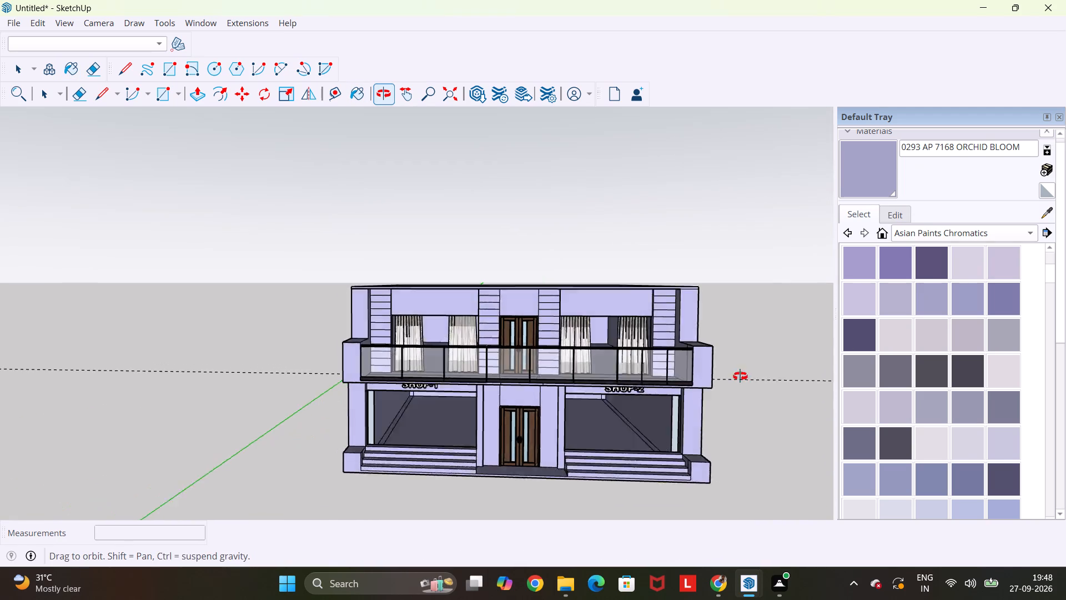
pyautogui.moveTo(740, 376); pyautogui.dragTo(737, 387, button='middle')
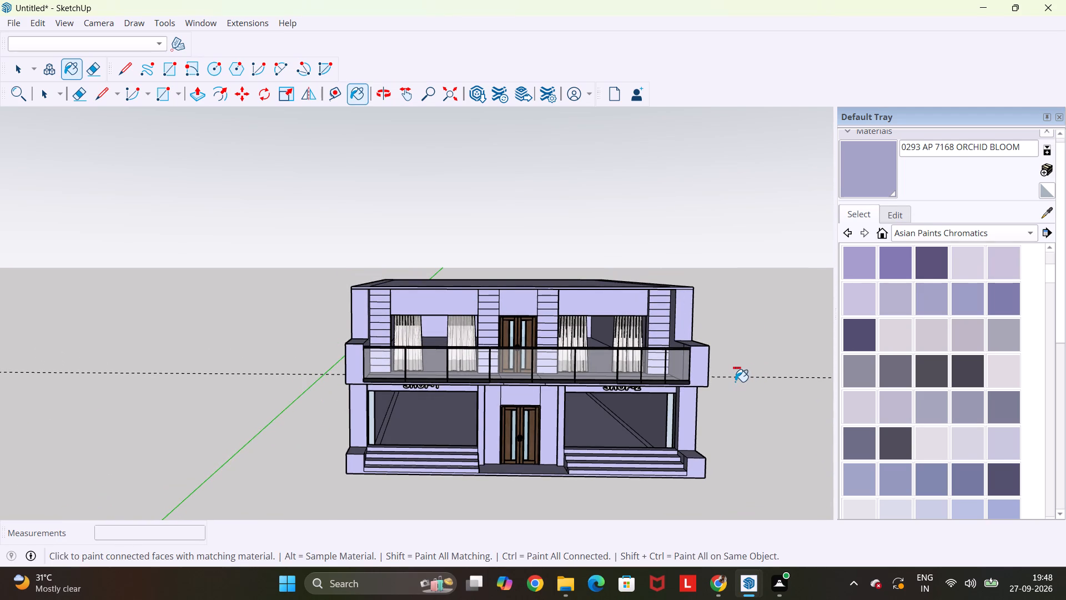
pyautogui.press('space')
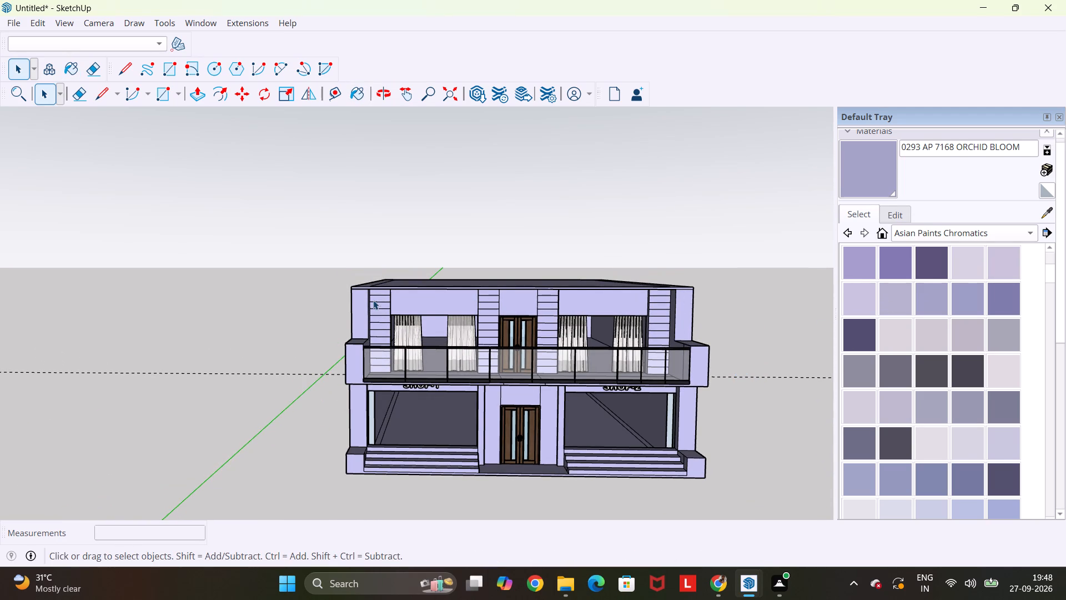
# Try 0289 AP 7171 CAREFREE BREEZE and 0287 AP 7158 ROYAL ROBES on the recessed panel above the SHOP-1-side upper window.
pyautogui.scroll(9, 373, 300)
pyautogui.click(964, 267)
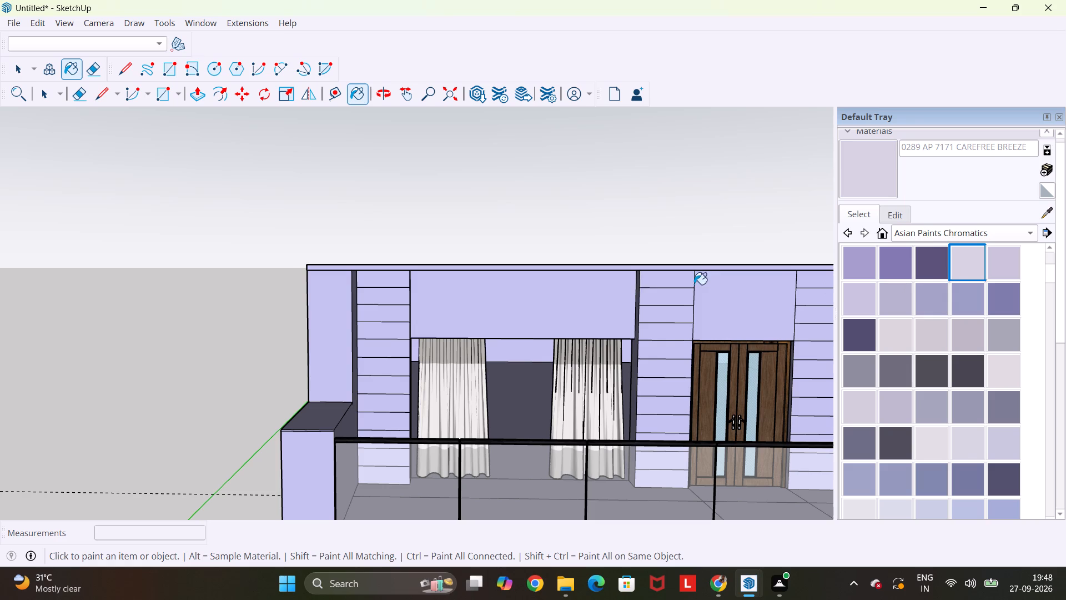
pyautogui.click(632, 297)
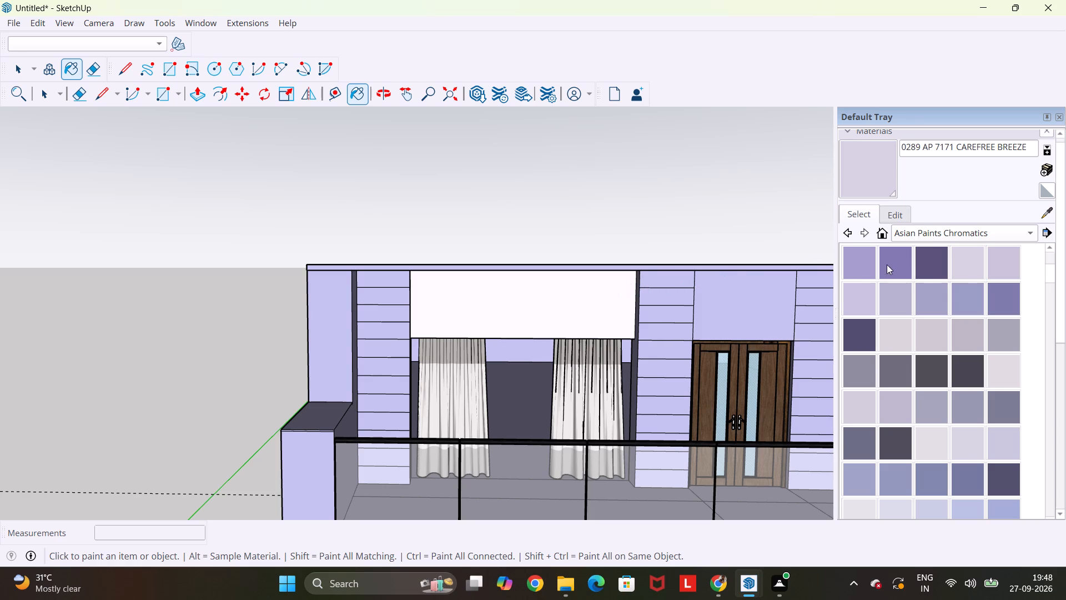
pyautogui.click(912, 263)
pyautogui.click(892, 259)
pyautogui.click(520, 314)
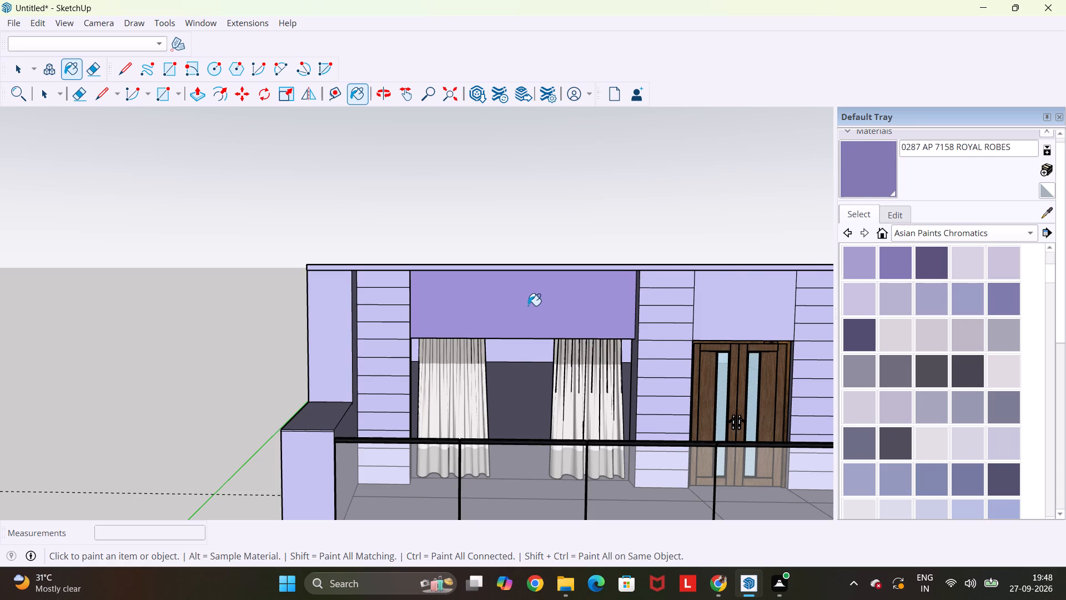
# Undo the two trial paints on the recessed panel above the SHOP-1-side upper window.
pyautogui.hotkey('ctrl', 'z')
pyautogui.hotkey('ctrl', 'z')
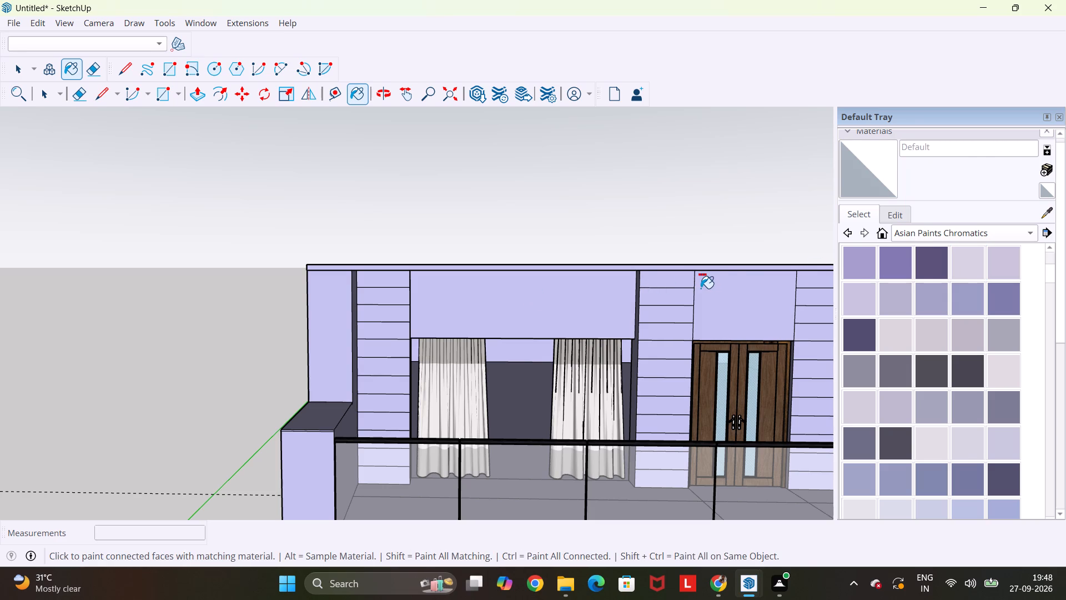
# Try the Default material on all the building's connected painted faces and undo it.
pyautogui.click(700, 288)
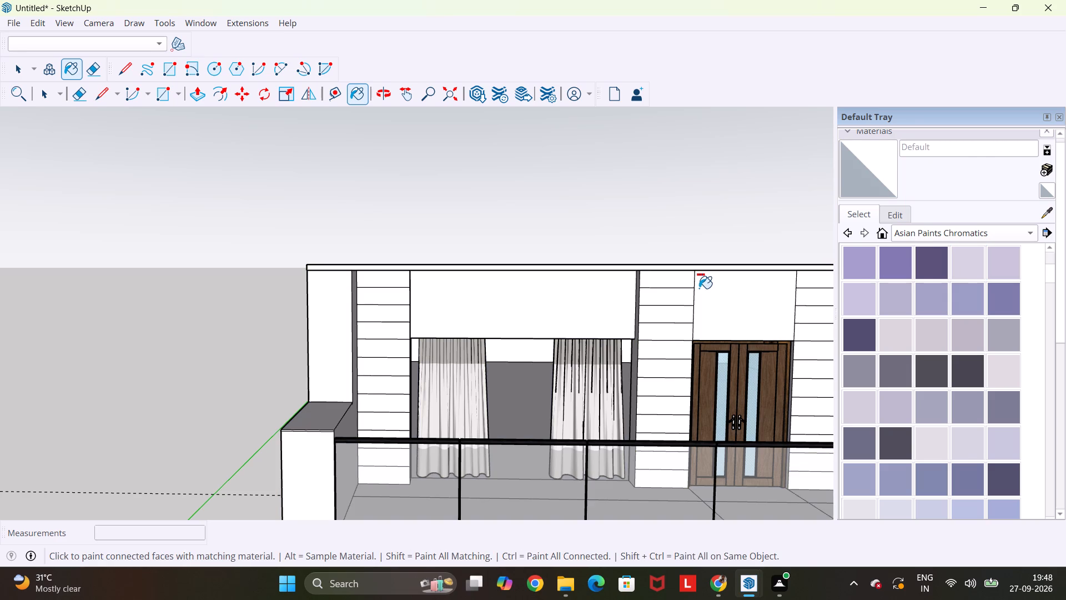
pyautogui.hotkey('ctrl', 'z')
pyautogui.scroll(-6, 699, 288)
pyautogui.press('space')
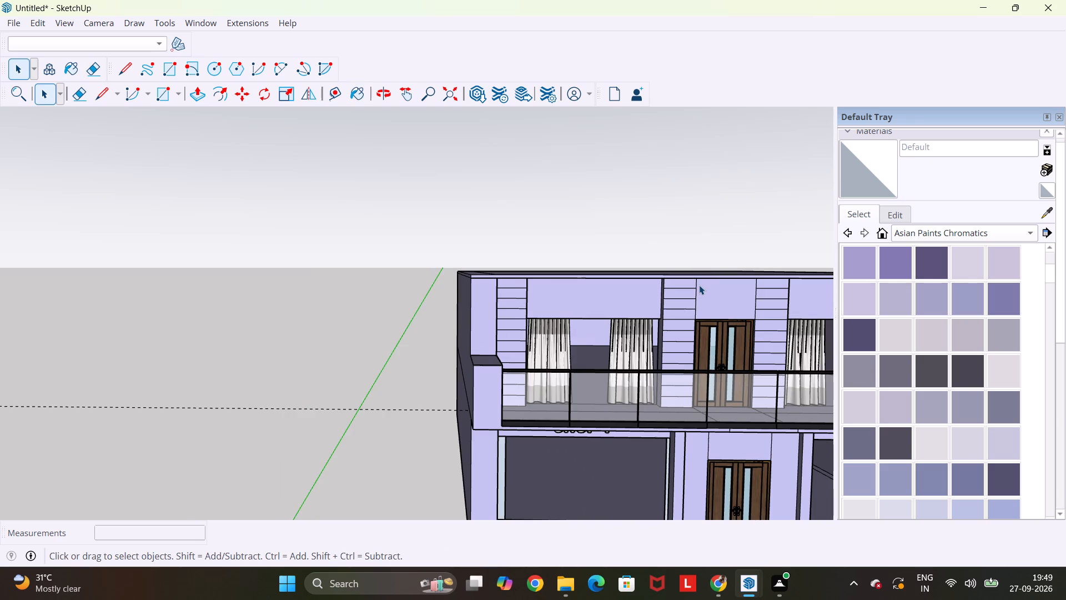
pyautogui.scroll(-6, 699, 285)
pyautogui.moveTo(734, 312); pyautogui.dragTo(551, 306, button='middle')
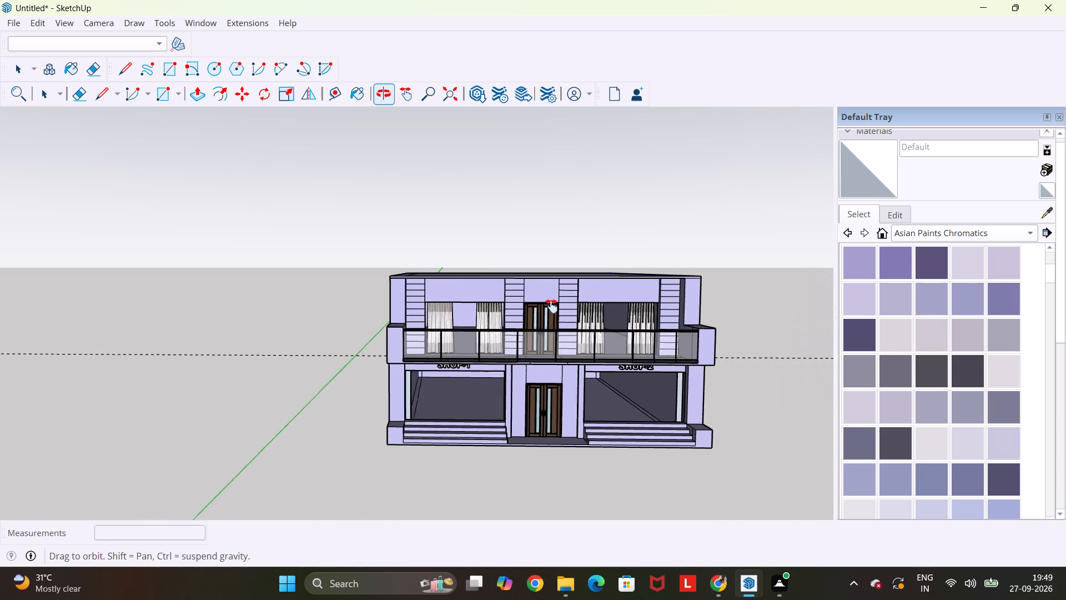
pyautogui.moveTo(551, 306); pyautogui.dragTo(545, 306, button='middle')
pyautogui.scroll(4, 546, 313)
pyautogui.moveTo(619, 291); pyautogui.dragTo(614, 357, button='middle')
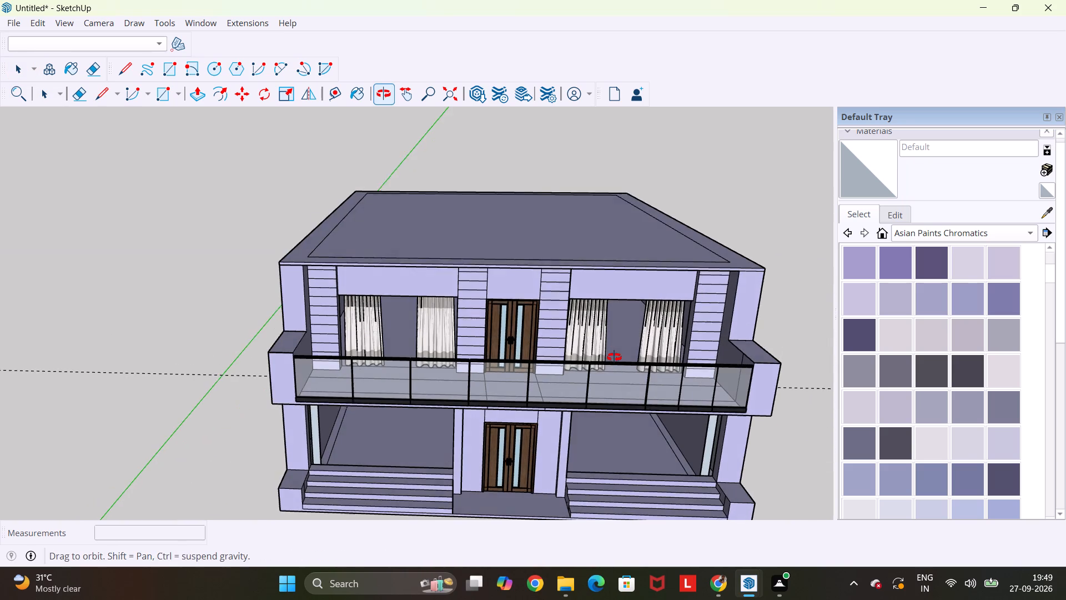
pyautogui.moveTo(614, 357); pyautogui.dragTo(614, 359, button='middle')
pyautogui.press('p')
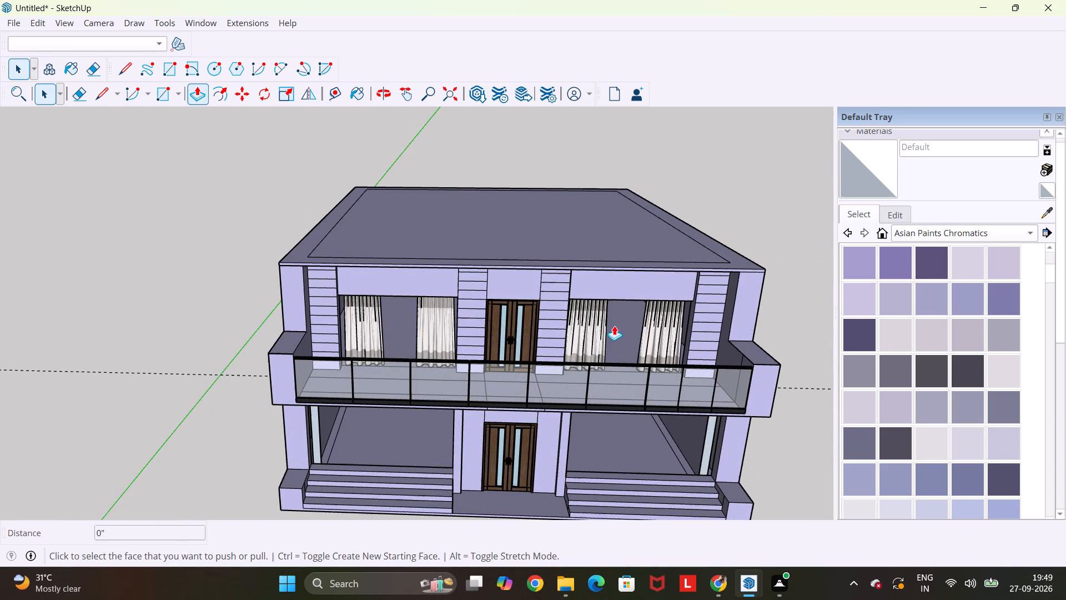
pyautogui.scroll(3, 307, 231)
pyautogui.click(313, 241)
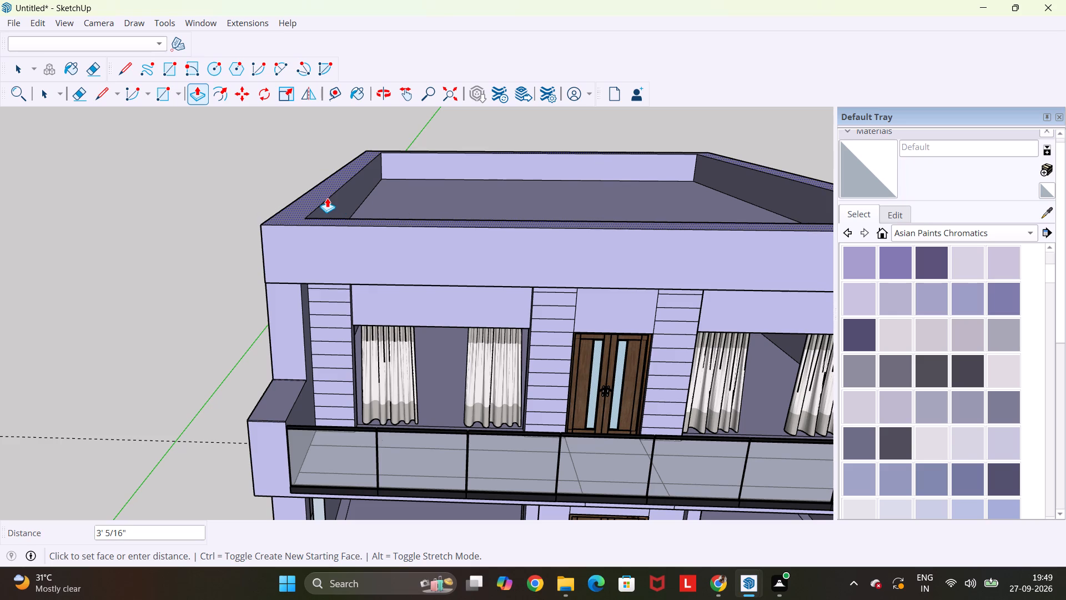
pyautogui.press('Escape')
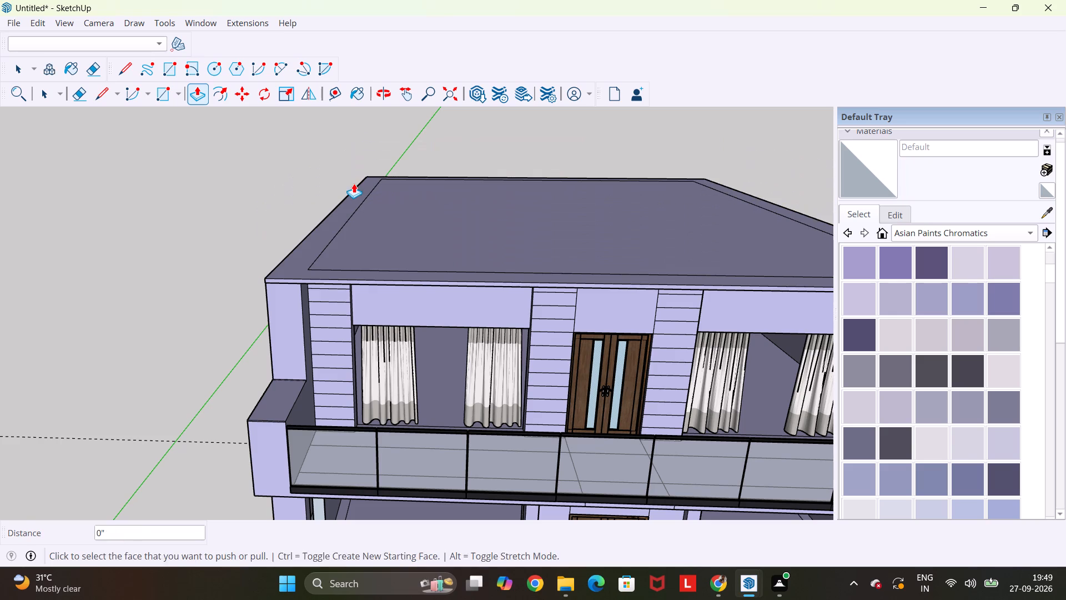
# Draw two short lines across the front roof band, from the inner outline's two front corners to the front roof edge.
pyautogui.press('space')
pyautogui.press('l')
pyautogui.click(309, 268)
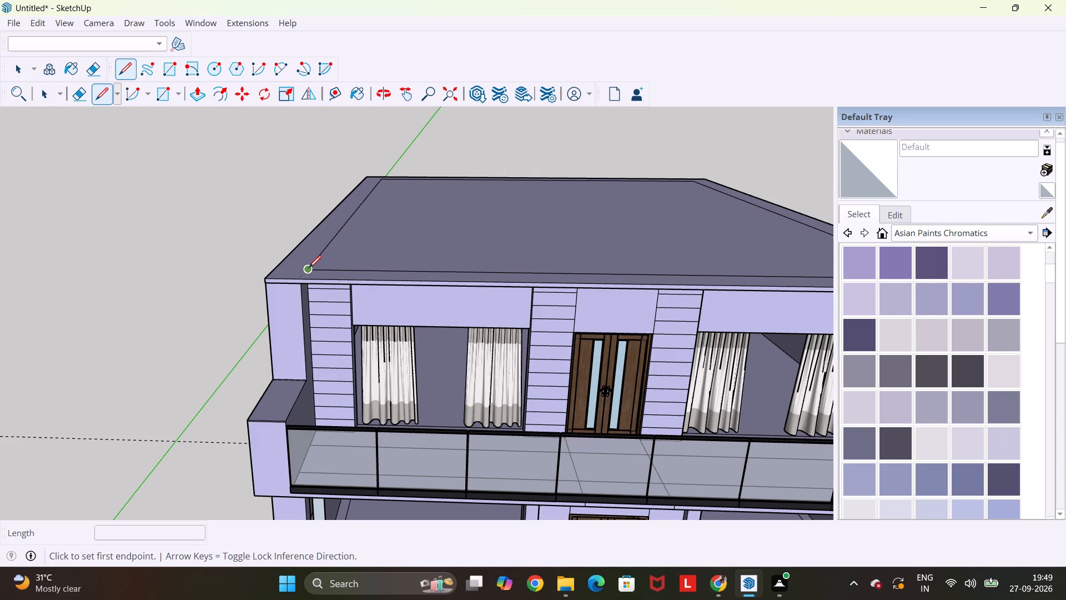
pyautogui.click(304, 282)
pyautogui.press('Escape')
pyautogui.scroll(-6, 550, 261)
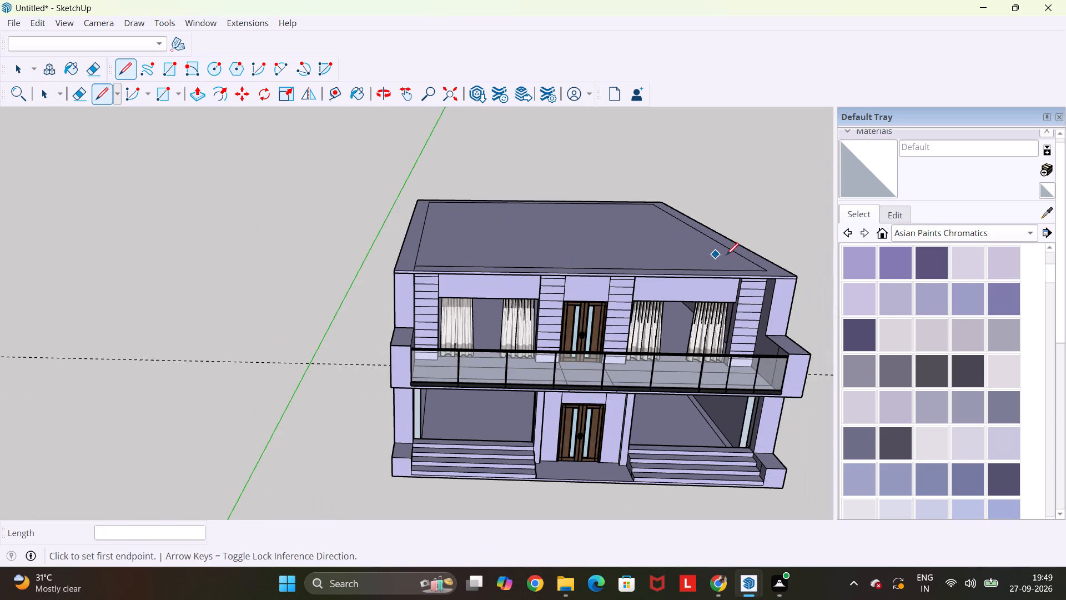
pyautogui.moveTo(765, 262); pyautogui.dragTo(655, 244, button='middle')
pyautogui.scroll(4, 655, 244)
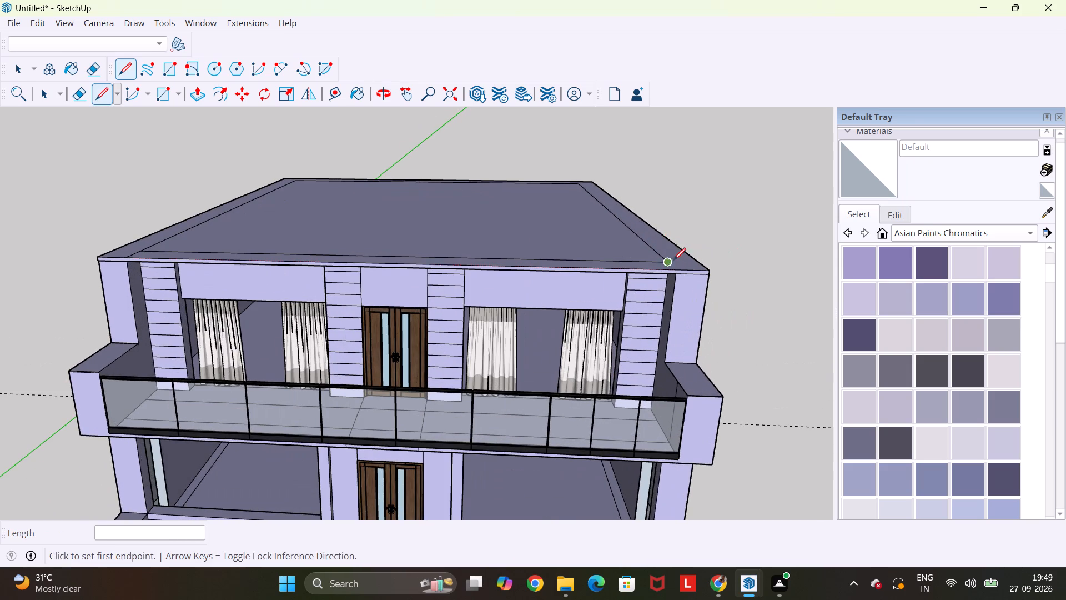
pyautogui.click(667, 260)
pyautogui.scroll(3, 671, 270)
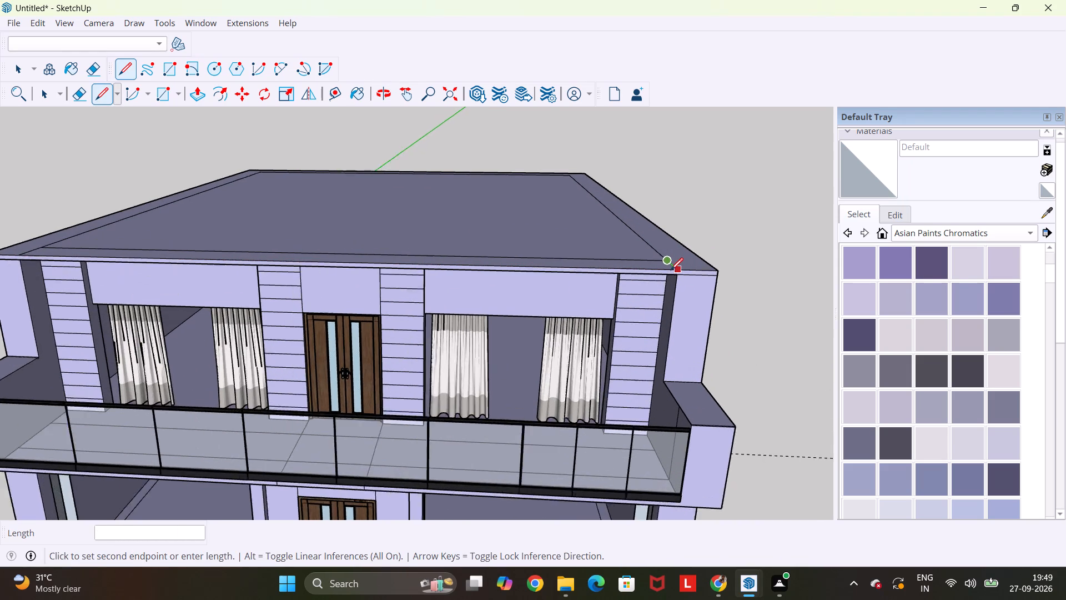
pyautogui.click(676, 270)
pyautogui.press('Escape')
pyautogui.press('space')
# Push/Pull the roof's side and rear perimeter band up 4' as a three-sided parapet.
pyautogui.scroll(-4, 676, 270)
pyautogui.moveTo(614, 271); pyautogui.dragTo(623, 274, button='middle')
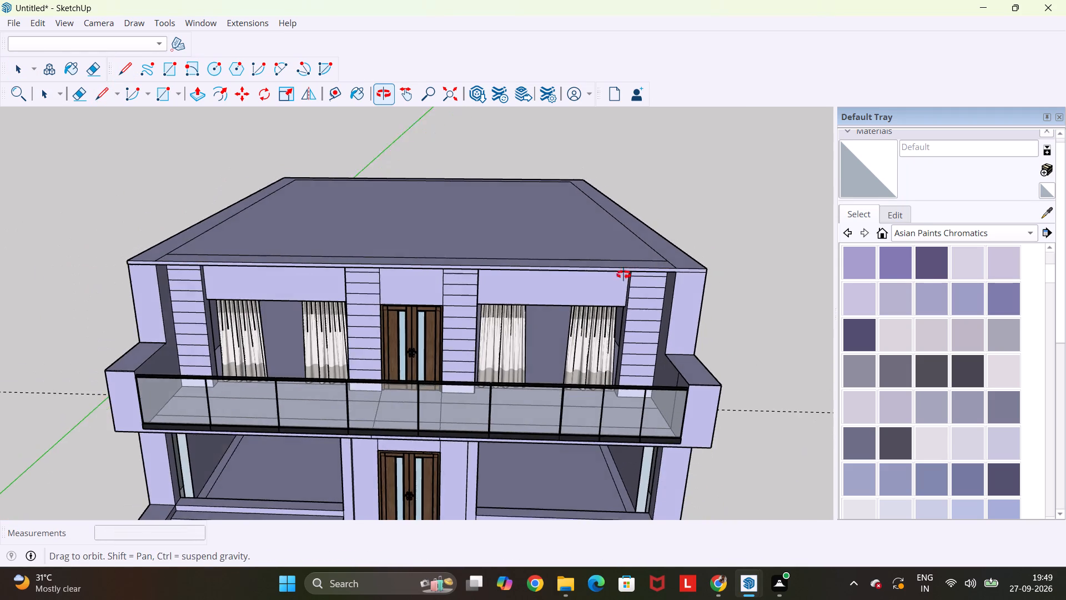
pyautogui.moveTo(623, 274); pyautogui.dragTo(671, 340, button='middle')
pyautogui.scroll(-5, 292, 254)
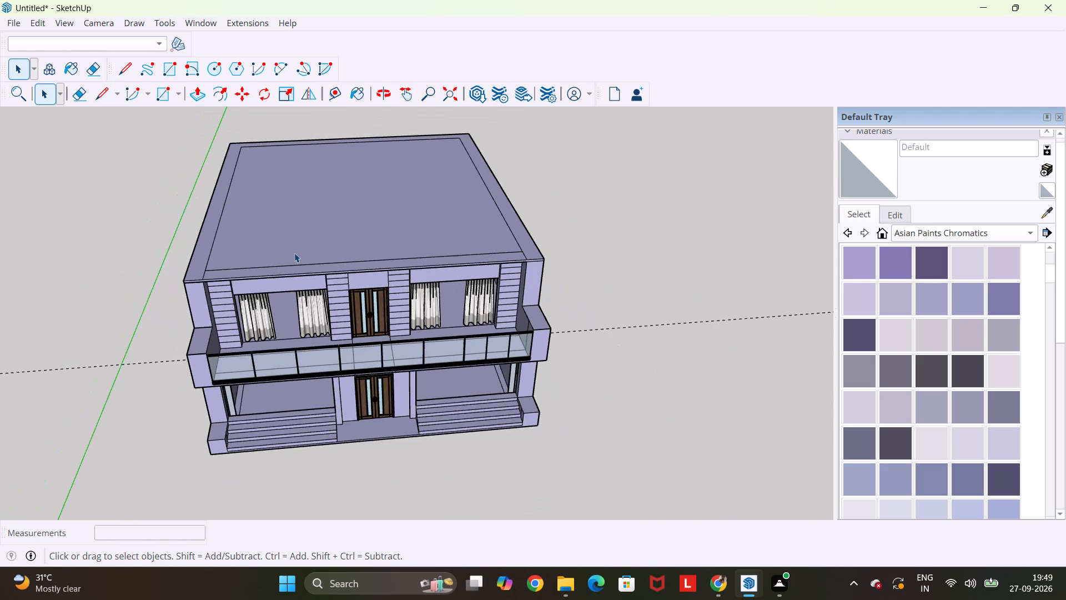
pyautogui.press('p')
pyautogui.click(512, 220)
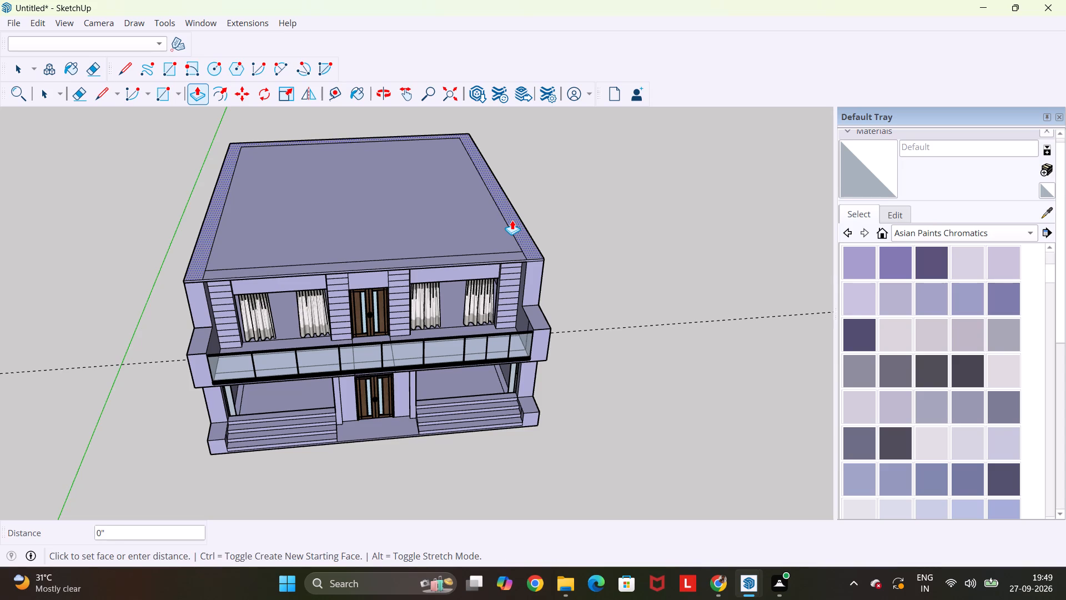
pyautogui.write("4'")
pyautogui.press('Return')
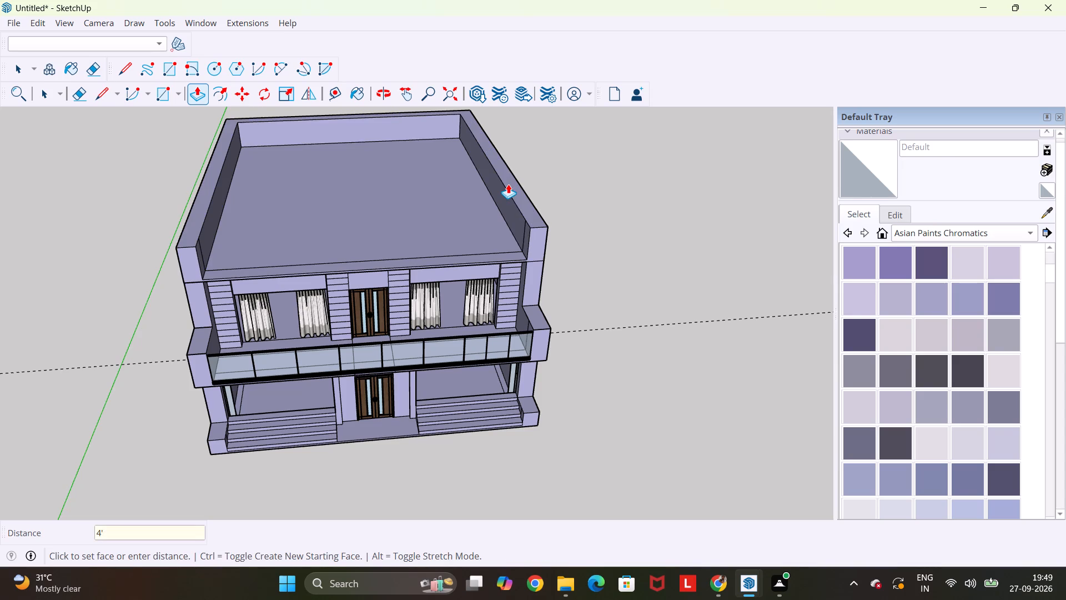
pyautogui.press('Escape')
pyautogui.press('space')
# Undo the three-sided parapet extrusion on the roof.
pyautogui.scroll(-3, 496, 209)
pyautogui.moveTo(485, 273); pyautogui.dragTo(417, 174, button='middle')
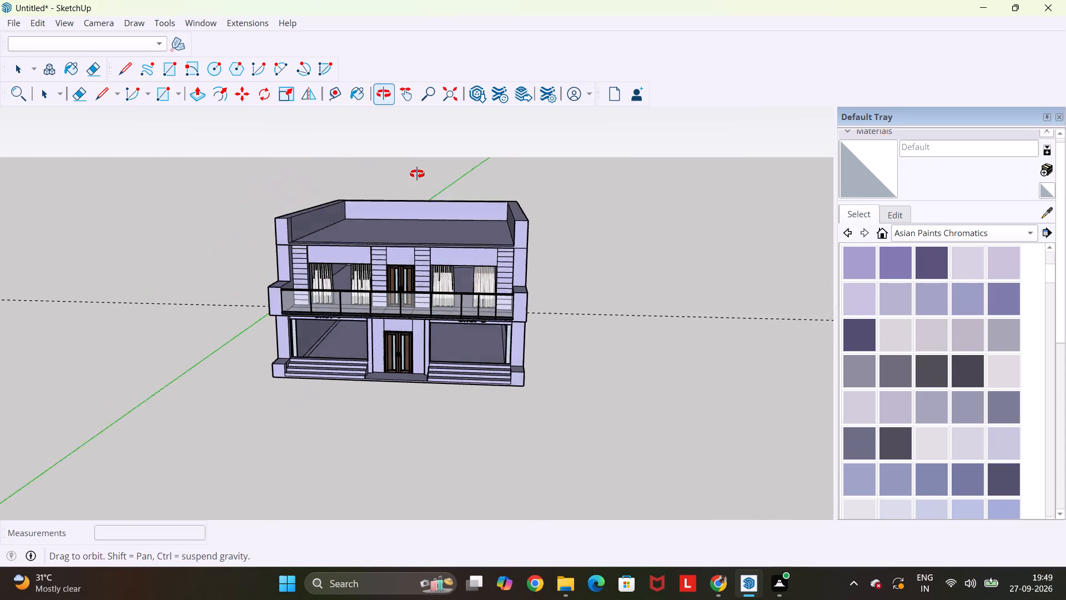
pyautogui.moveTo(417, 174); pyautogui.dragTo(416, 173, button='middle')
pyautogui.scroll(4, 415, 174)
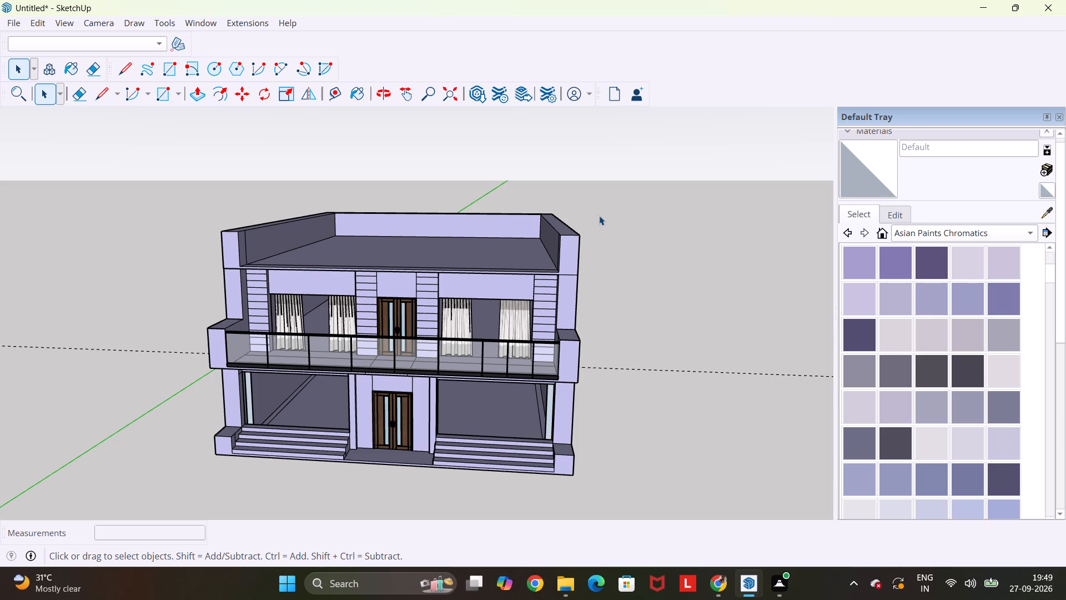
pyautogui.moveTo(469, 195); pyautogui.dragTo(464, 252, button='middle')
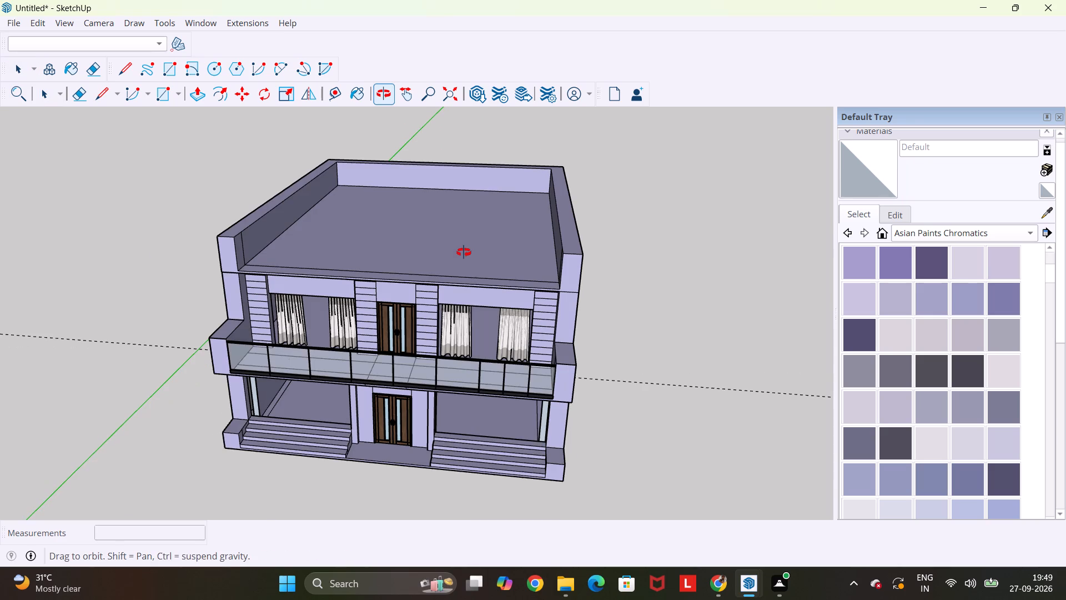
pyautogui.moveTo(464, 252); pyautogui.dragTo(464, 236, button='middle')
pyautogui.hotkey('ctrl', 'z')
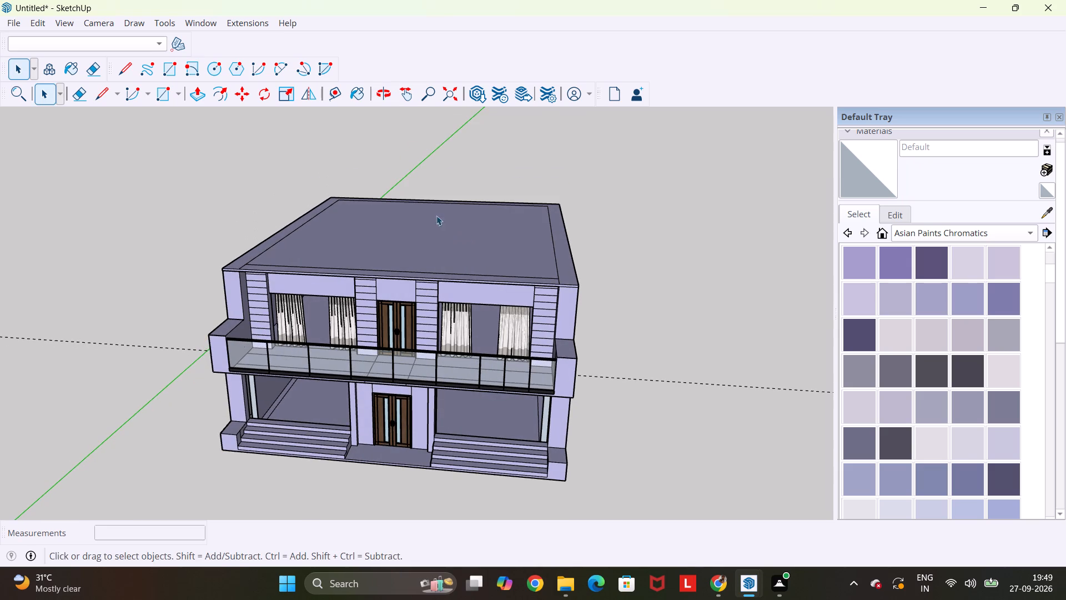
# Push/Pull the roof slab's thin front edge face outward 5' over the balcony, up to the balcony end wall's midpoint.
pyautogui.moveTo(656, 205); pyautogui.dragTo(384, 224, button='middle')
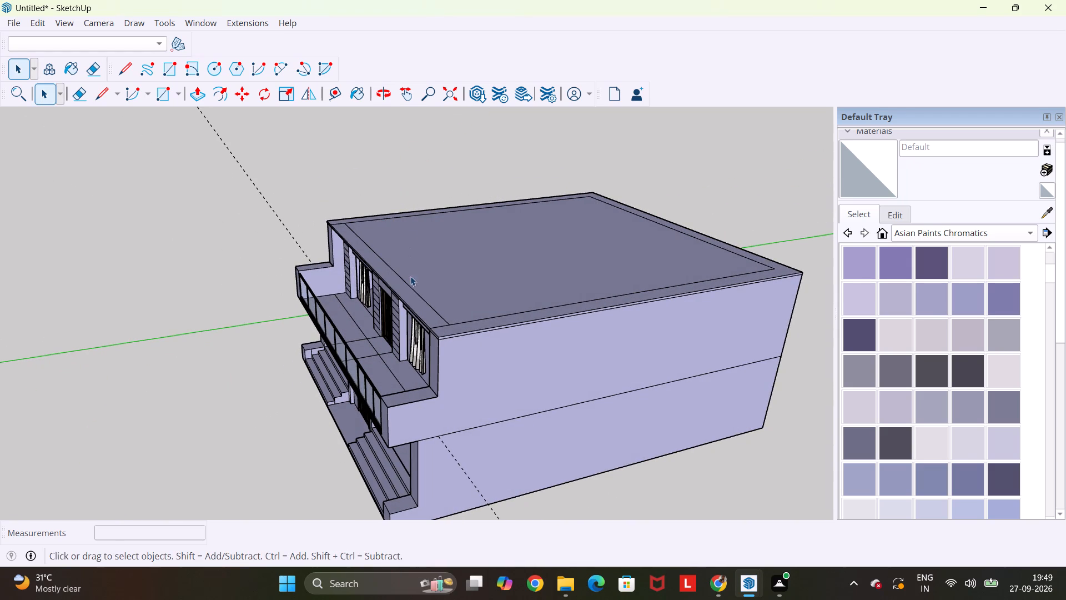
pyautogui.moveTo(391, 321); pyautogui.dragTo(567, 262, button='middle')
pyautogui.scroll(10, 567, 262)
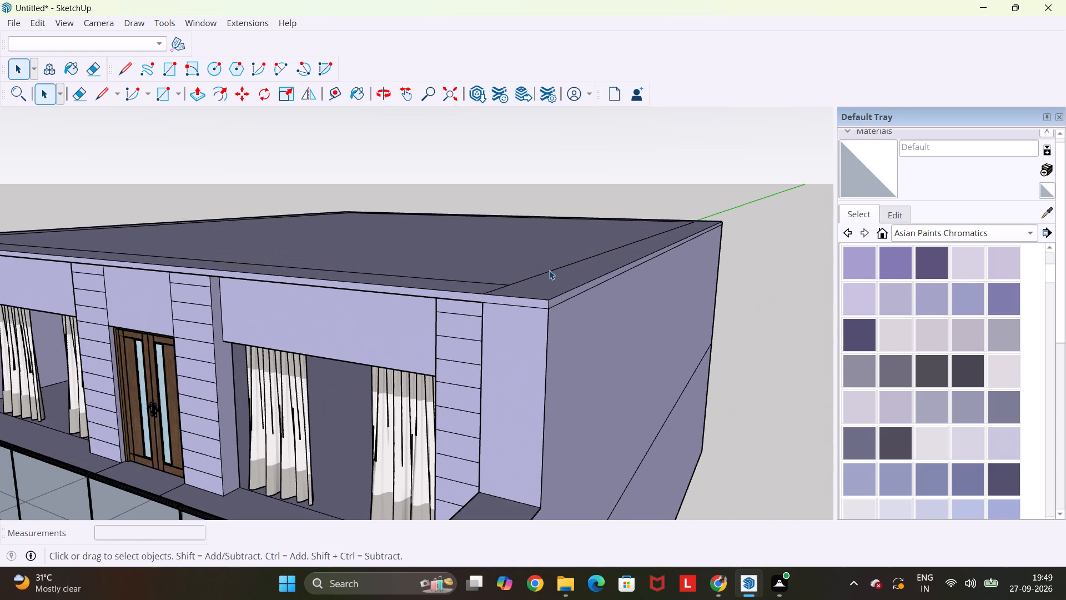
pyautogui.press('p')
pyautogui.click(517, 299)
pyautogui.scroll(-4, 517, 297)
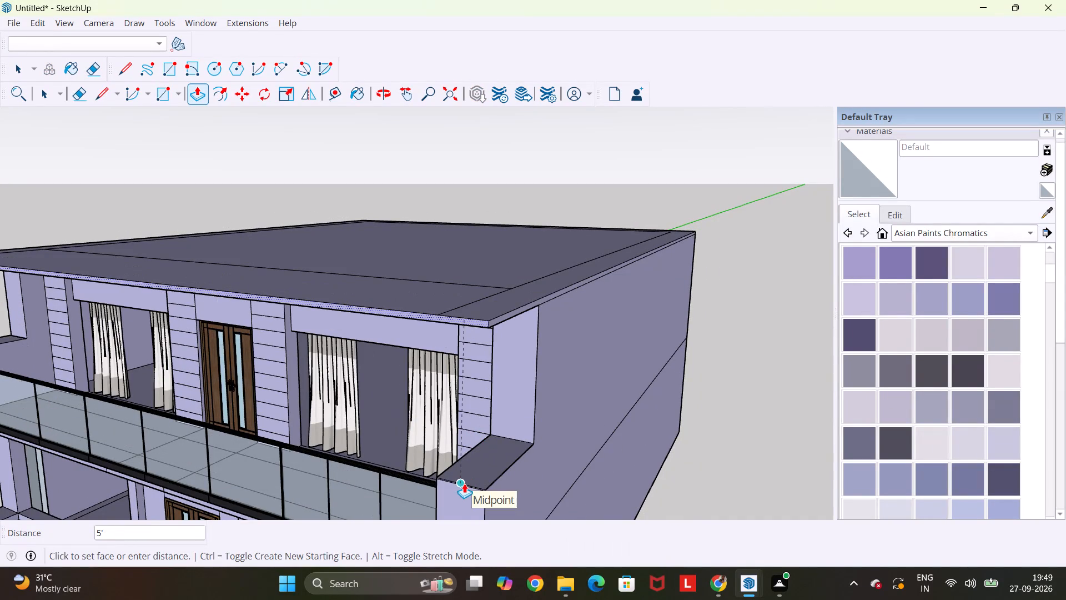
pyautogui.click(464, 483)
# Erase the inner outline's front, side and rear lines from the top of the roof slab.
pyautogui.moveTo(583, 321); pyautogui.dragTo(666, 385, button='middle')
pyautogui.scroll(-4, 666, 385)
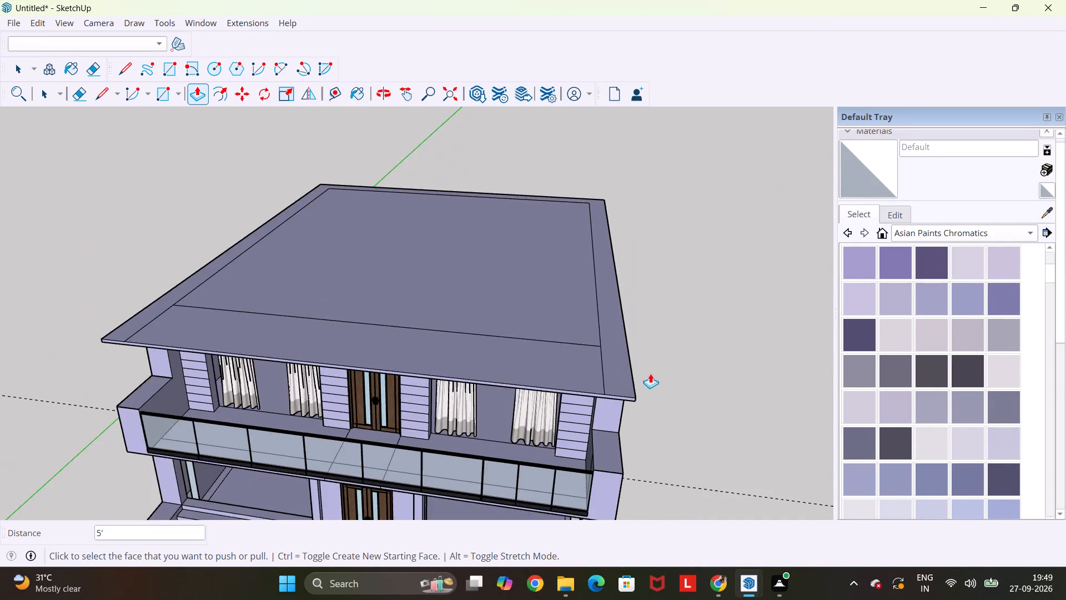
pyautogui.scroll(-4, 649, 373)
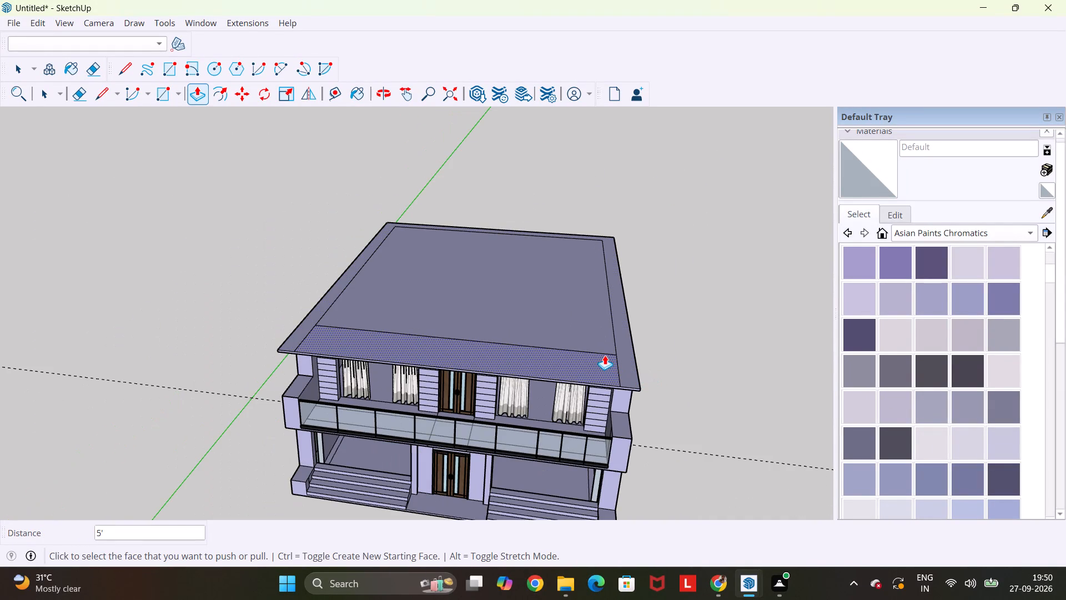
pyautogui.press('e')
pyautogui.click(557, 351)
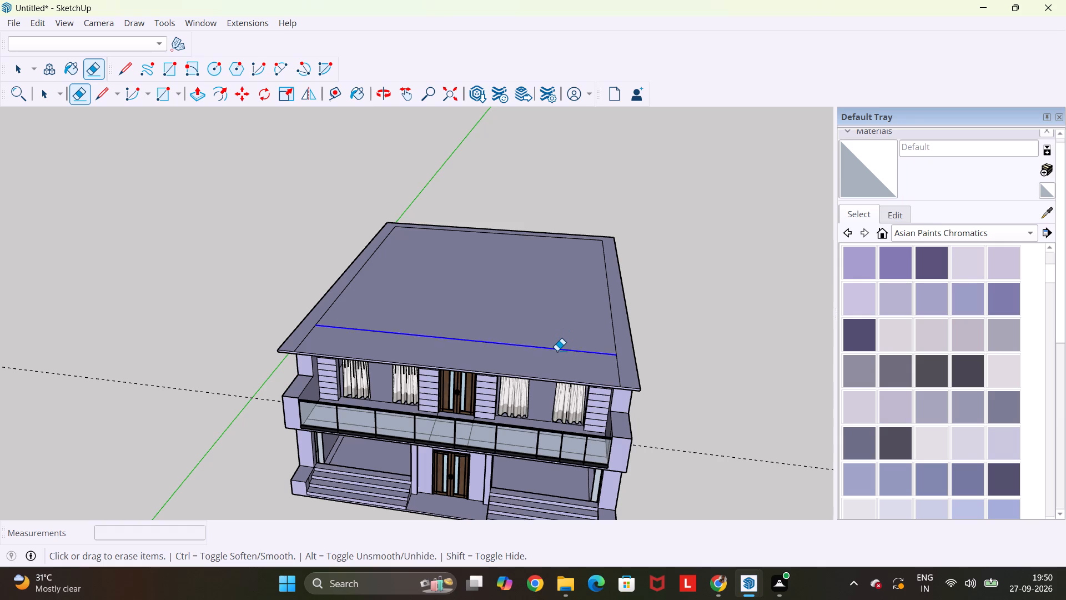
pyautogui.click(620, 369)
pyautogui.click(311, 330)
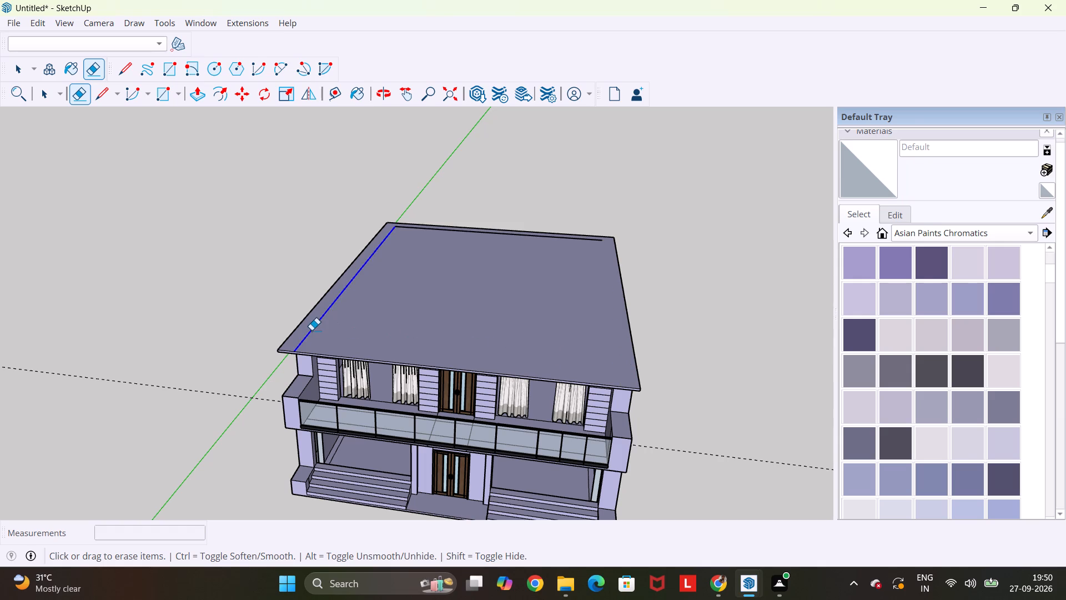
pyautogui.scroll(5, 554, 229)
pyautogui.click(560, 242)
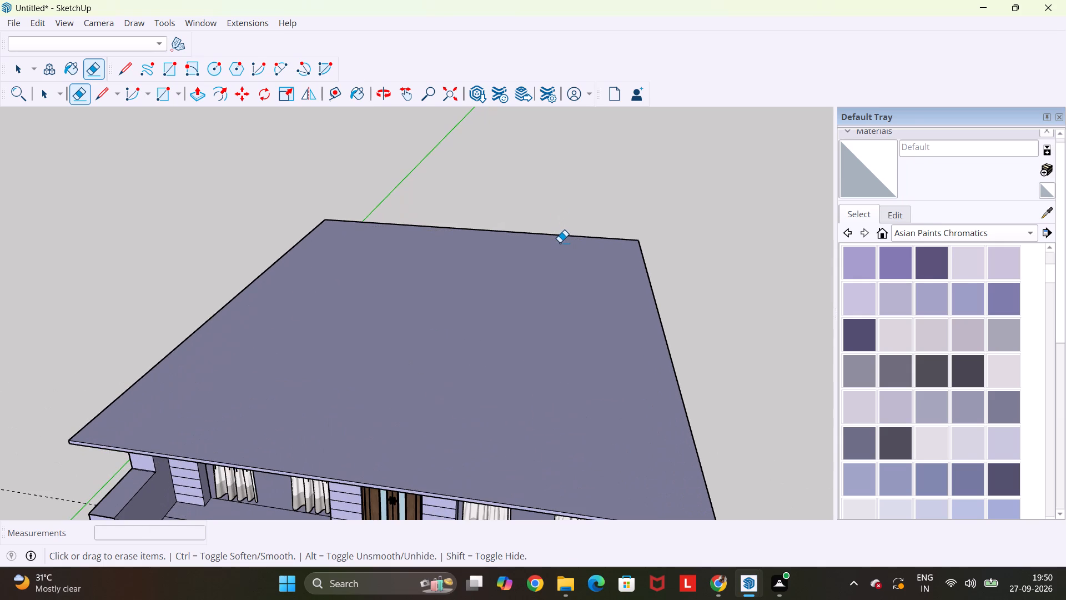
# Offset the outline of the roof slab's top face inward by 2'.
pyautogui.scroll(-4, 560, 244)
pyautogui.press('f')
pyautogui.click(337, 311)
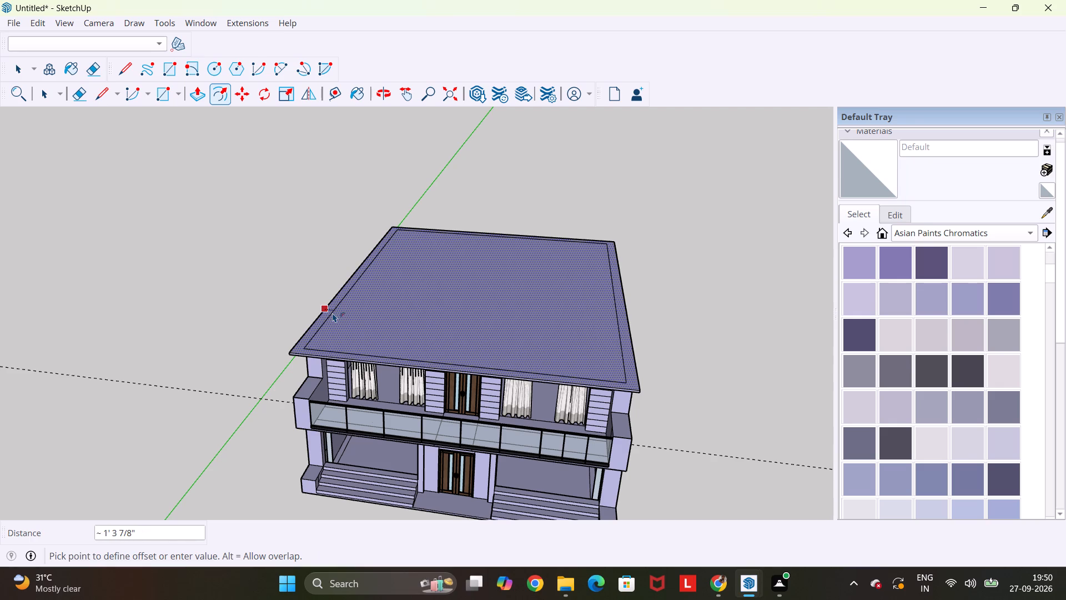
pyautogui.write("2'")
pyautogui.press('Return')
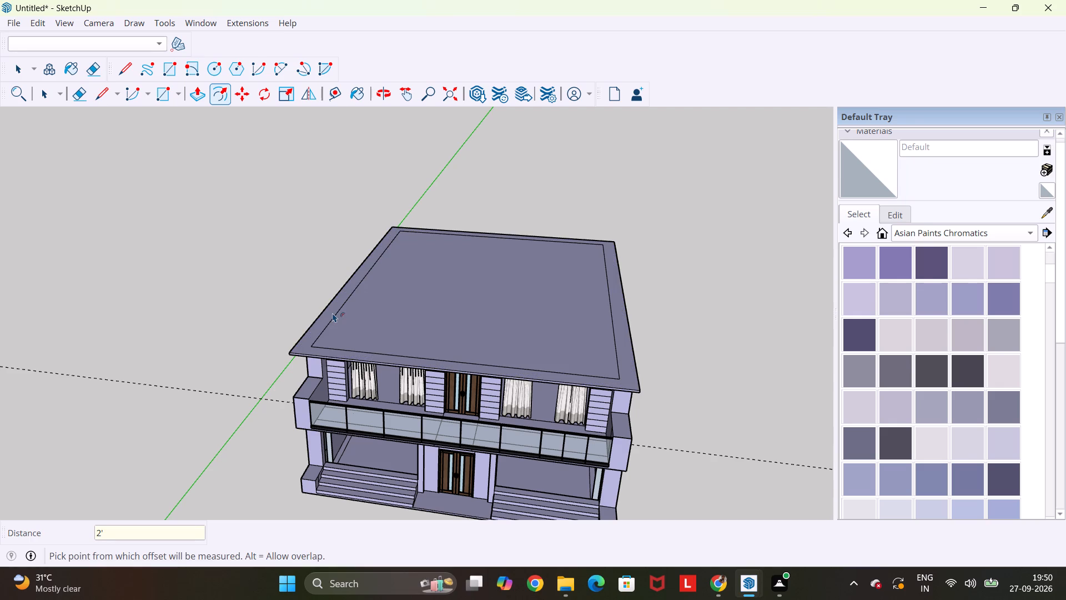
pyautogui.scroll(3, 347, 347)
pyautogui.press('Escape')
pyautogui.press('space')
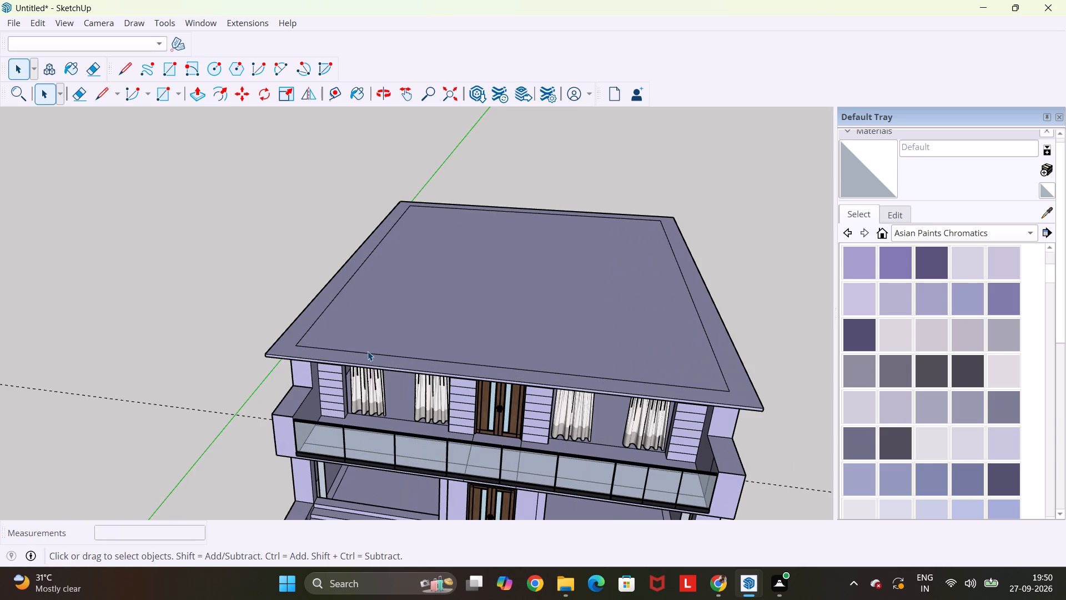
# Draw 2' lines from the inner outline's two front corners straight out to the roof slab's front edge.
pyautogui.press('l')
pyautogui.click(297, 344)
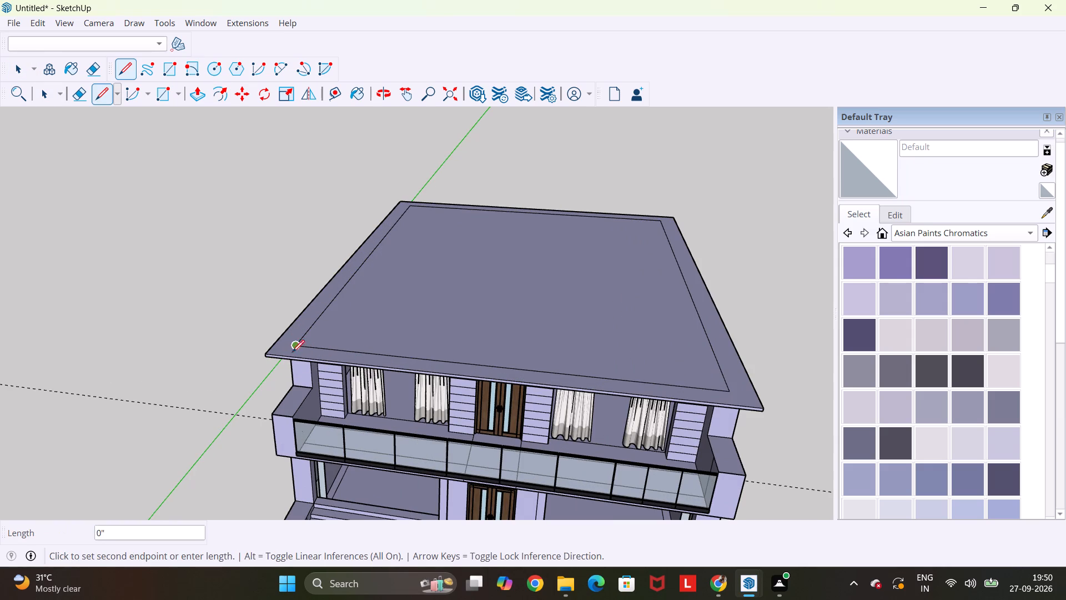
pyautogui.click(286, 360)
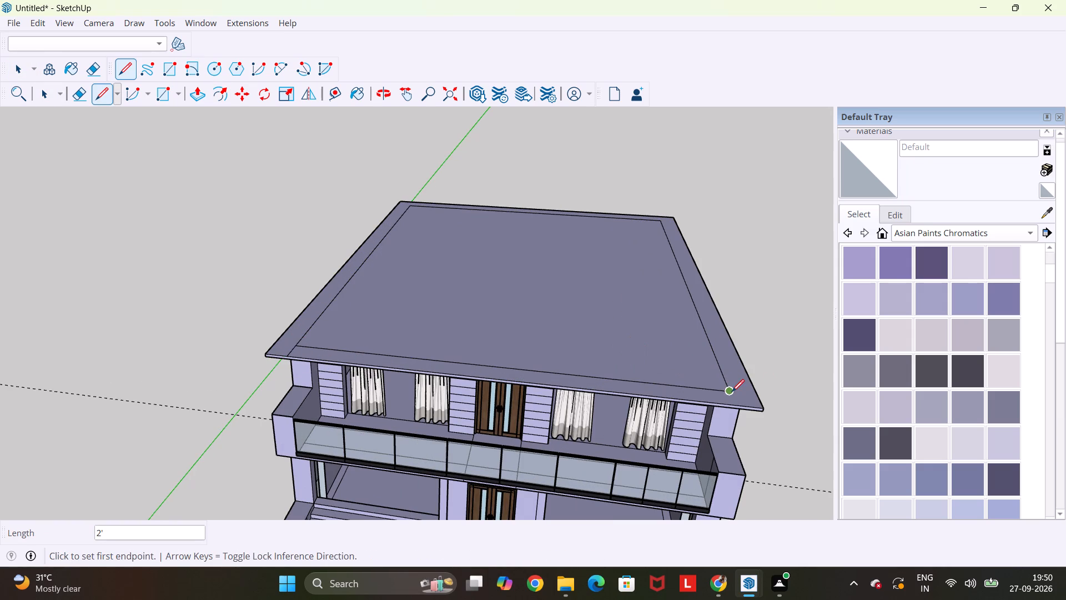
pyautogui.click(733, 392)
pyautogui.click(732, 402)
# Push/Pull the roof's three-sided side and rear band up 2', and repeat the extrusion once to add another 2' of parapet.
pyautogui.moveTo(741, 403); pyautogui.dragTo(705, 378, button='middle')
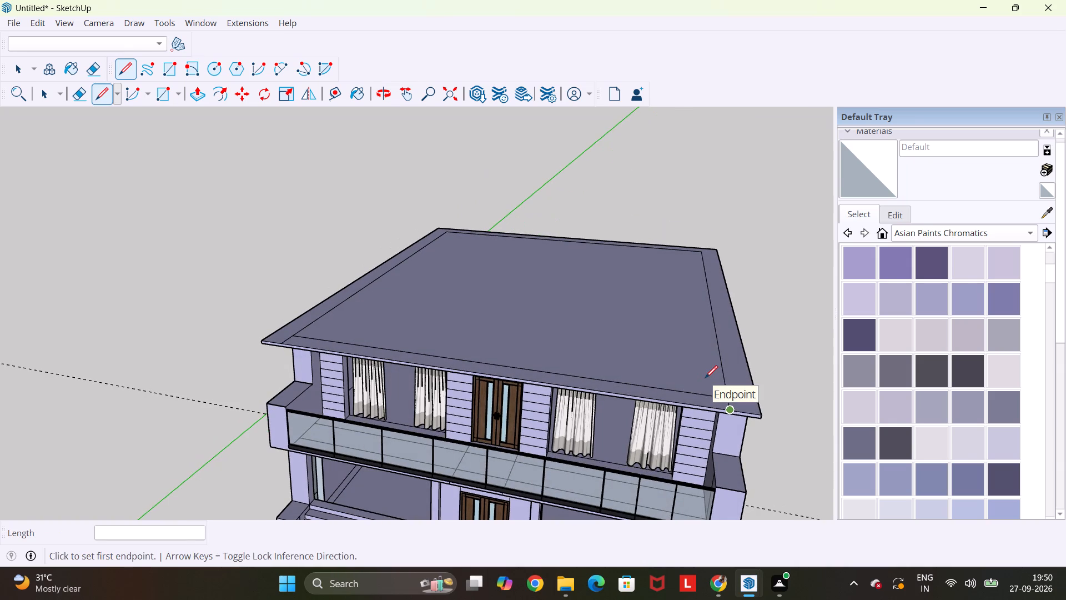
pyautogui.press('p')
pyautogui.click(743, 364)
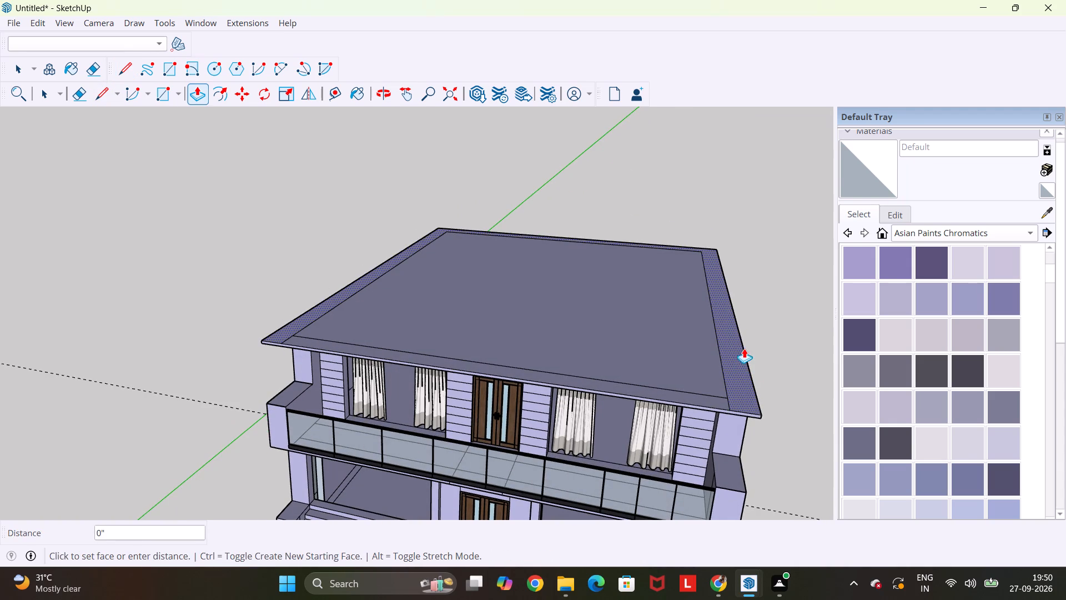
pyautogui.press('2')
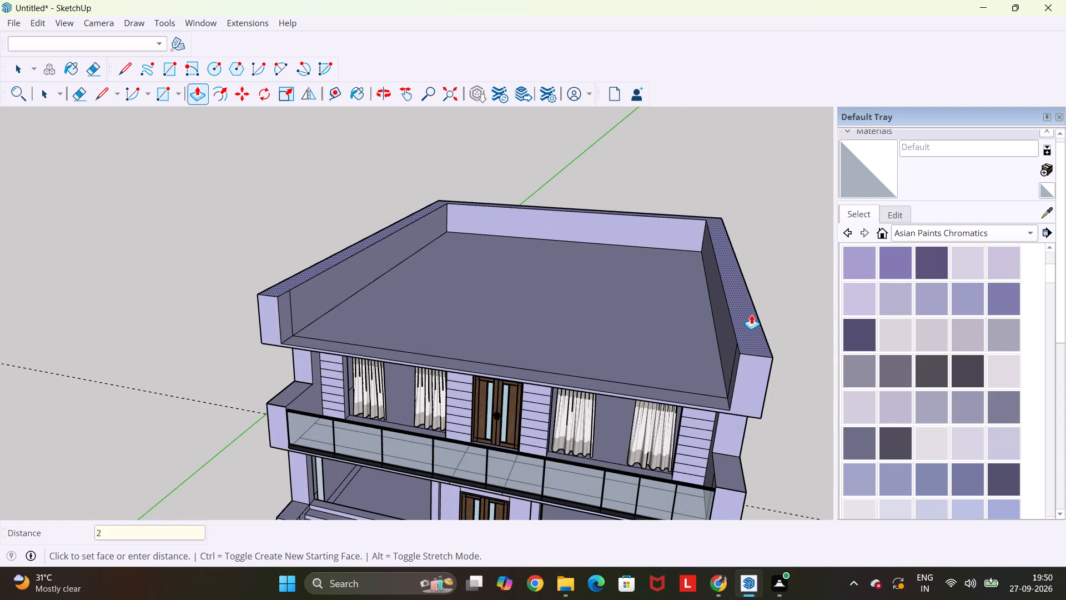
pyautogui.press("'")
pyautogui.press('Return')
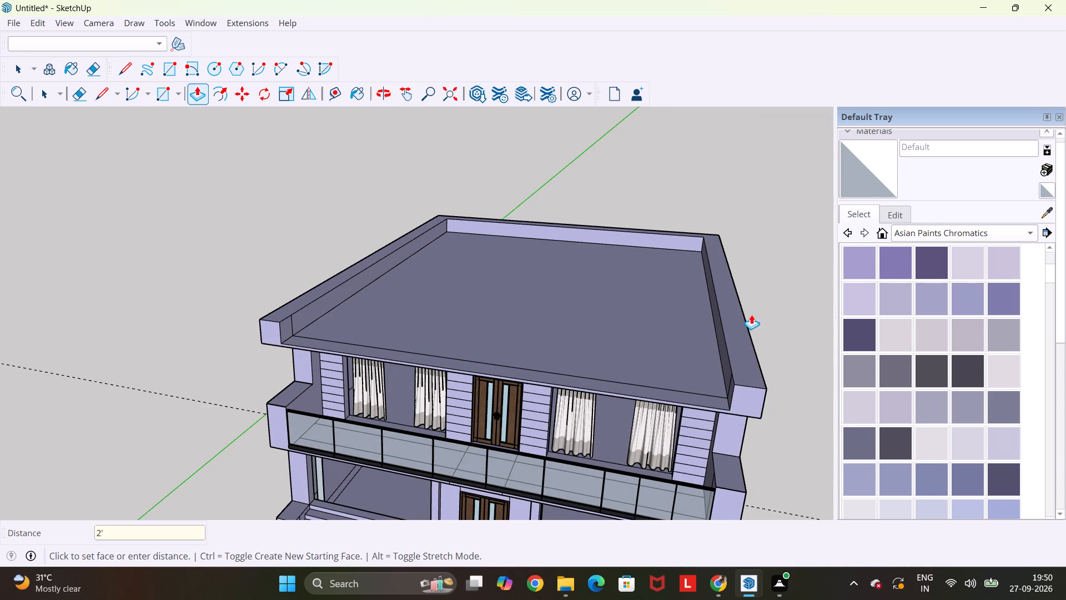
pyautogui.doubleClick(750, 364)
pyautogui.scroll(-1, 748, 367)
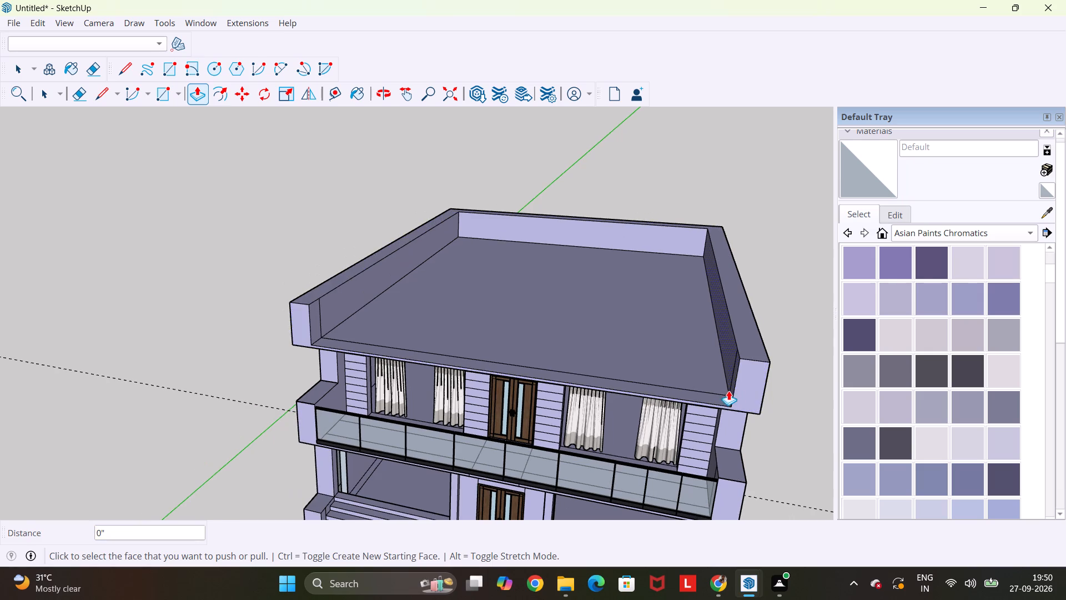
pyautogui.moveTo(728, 391); pyautogui.dragTo(756, 401, button='middle')
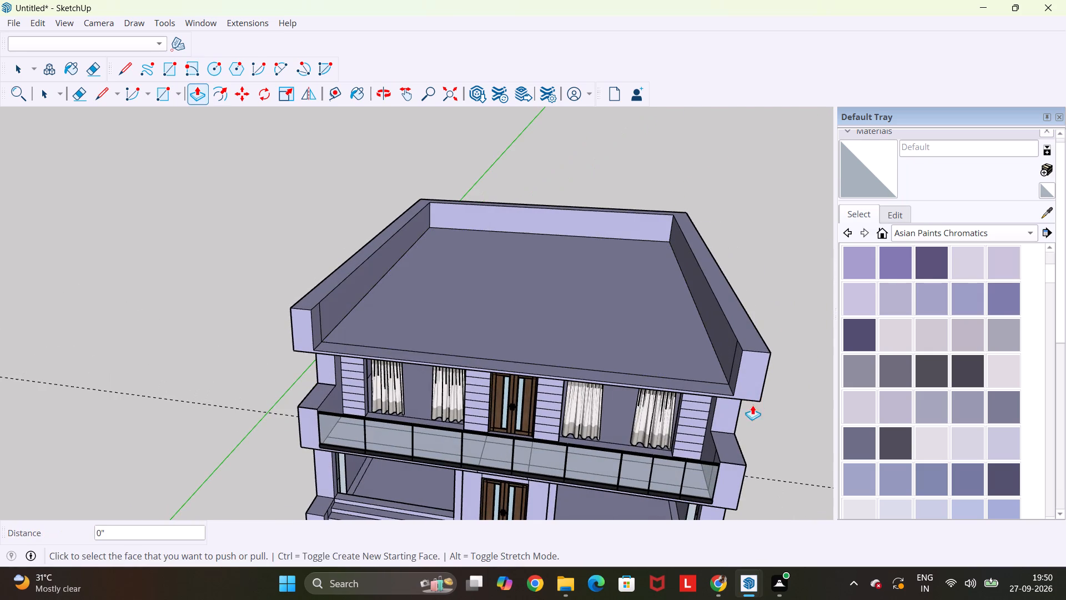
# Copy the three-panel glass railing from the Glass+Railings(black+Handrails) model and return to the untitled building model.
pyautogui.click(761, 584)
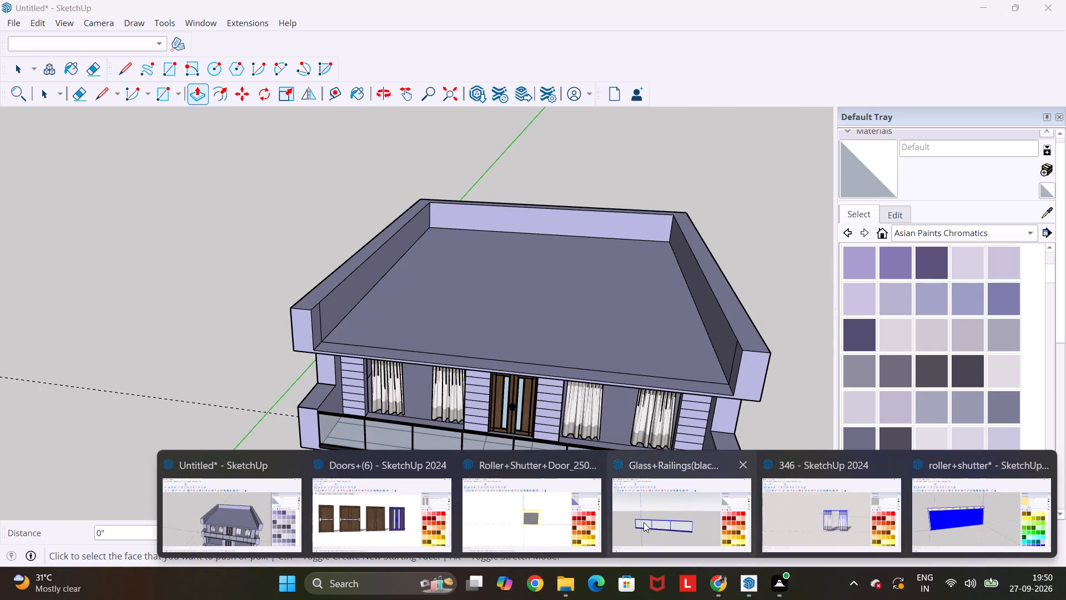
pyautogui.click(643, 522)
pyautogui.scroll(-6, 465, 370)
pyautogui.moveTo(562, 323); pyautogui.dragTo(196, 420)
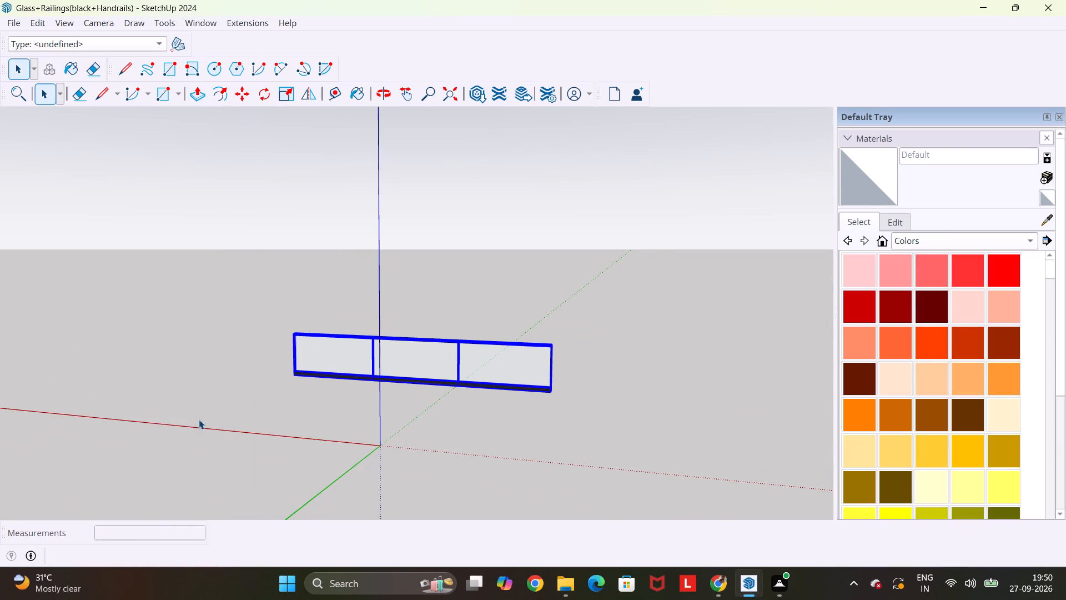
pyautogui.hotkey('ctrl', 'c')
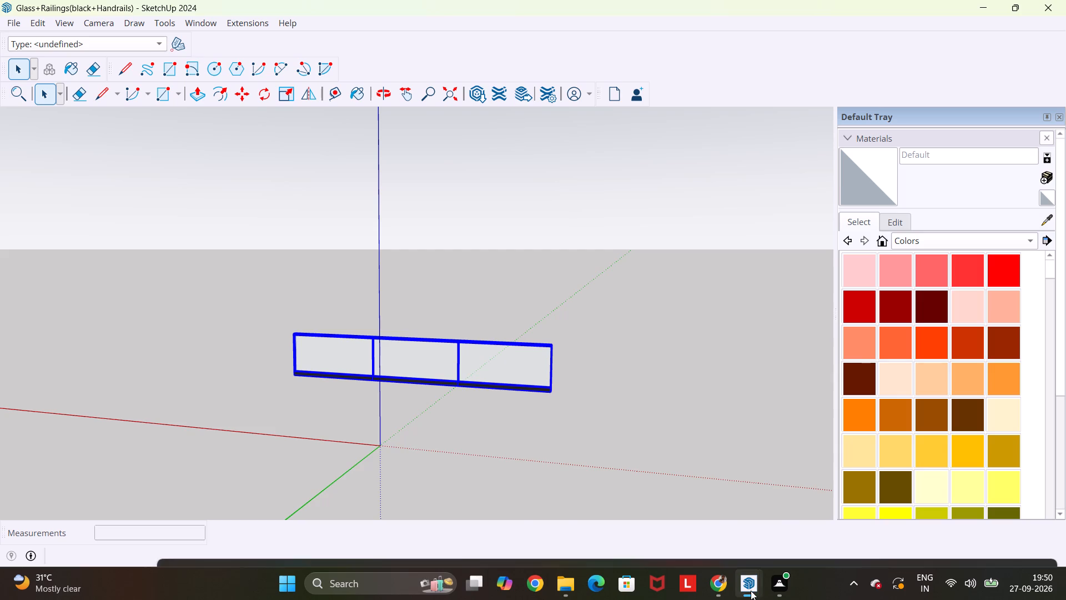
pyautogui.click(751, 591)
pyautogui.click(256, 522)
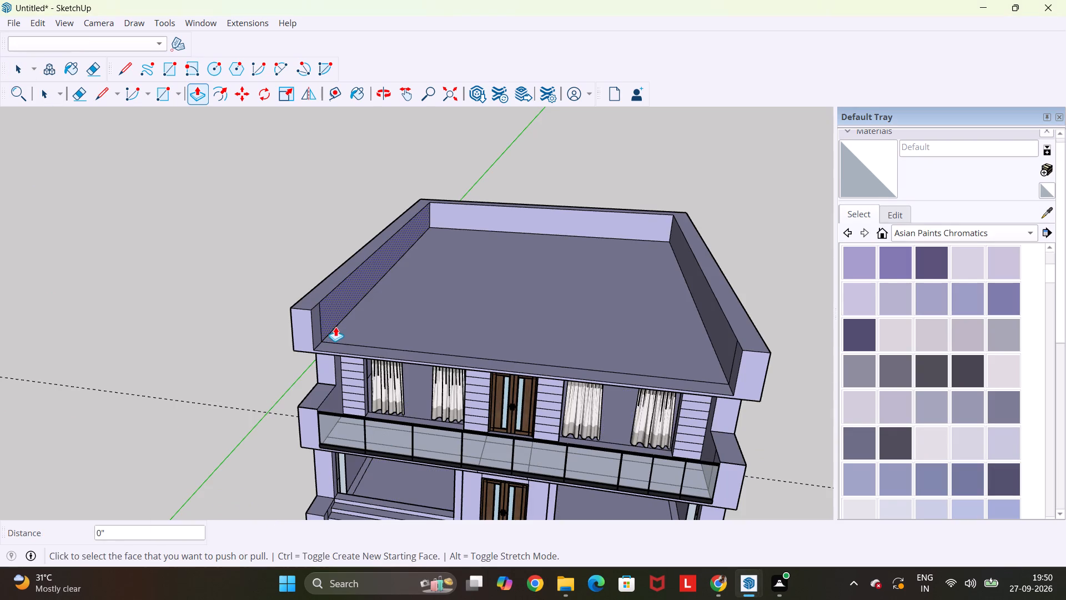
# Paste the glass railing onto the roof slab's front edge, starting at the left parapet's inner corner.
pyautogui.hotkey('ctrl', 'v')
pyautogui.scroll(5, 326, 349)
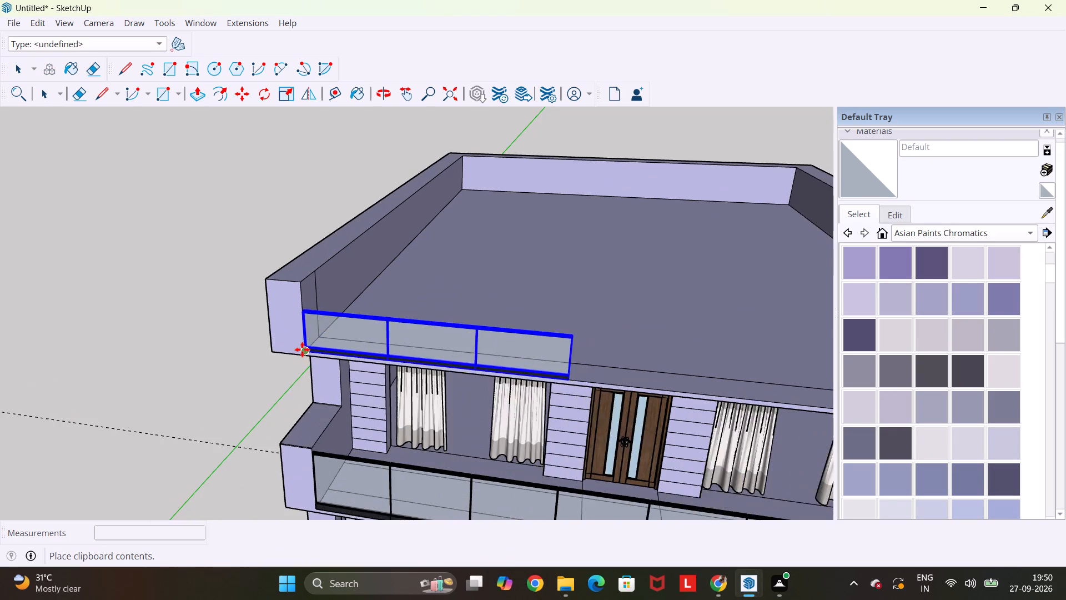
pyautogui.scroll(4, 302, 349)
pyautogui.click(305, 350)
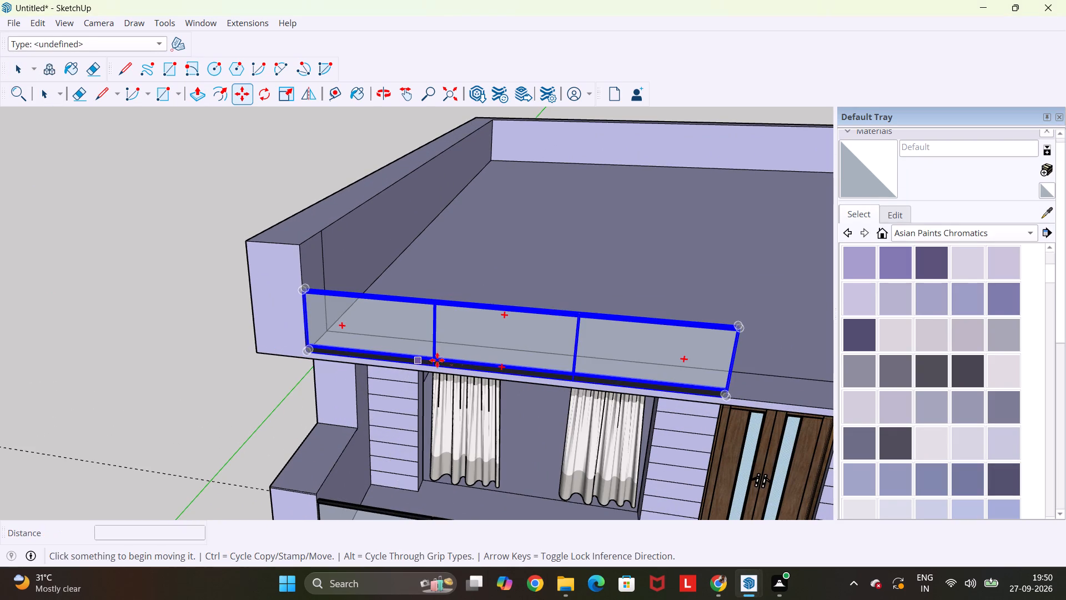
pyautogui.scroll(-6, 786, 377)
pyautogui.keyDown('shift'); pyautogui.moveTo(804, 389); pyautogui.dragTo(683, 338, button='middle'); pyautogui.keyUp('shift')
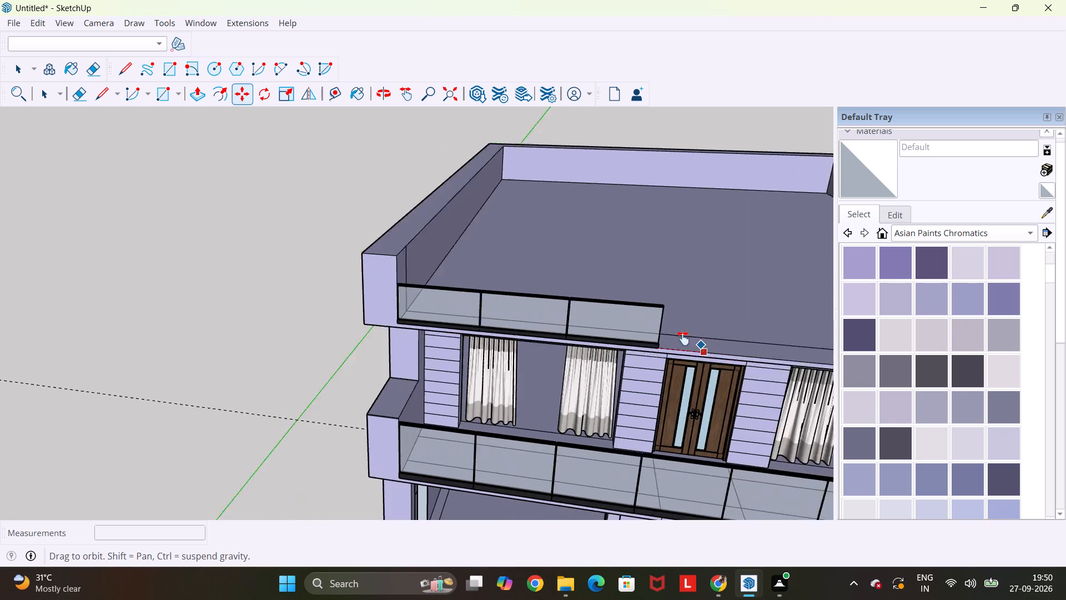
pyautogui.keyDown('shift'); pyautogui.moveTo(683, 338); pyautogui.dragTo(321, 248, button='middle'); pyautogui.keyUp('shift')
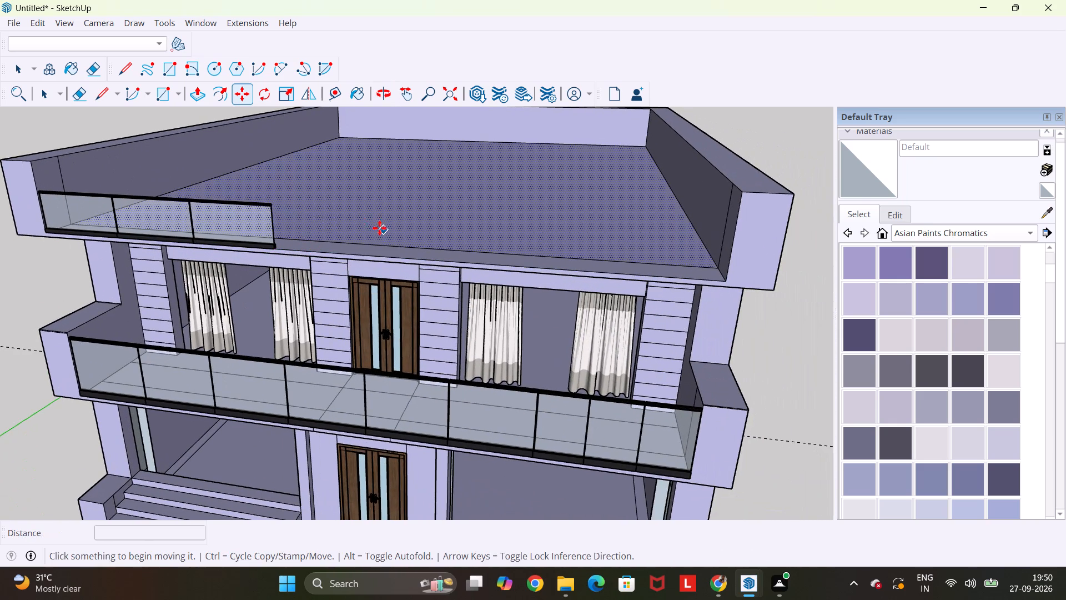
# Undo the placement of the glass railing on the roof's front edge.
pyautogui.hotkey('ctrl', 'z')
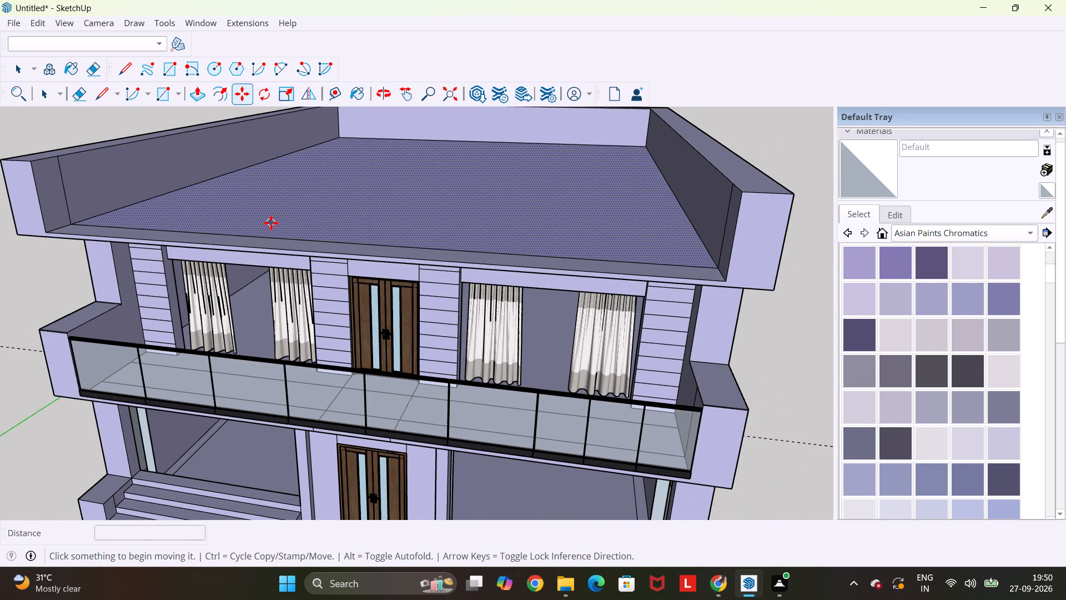
# Measure the roof's front opening along the slab edge between the inner corners of the two side parapets.
pyautogui.moveTo(273, 223); pyautogui.dragTo(336, 341, button='middle')
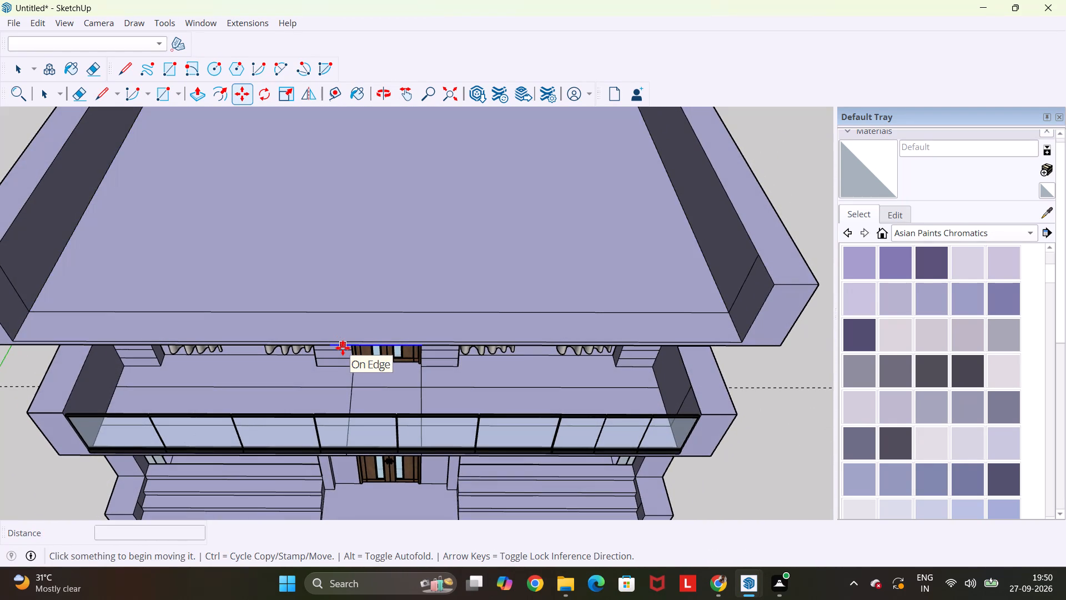
pyautogui.press('l')
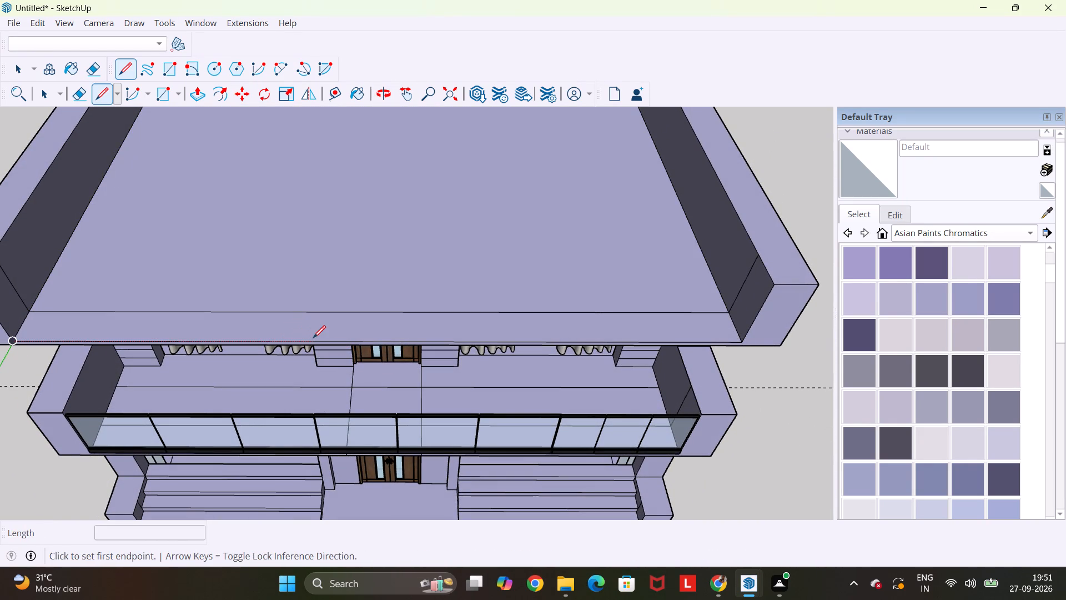
pyautogui.scroll(-5, 308, 337)
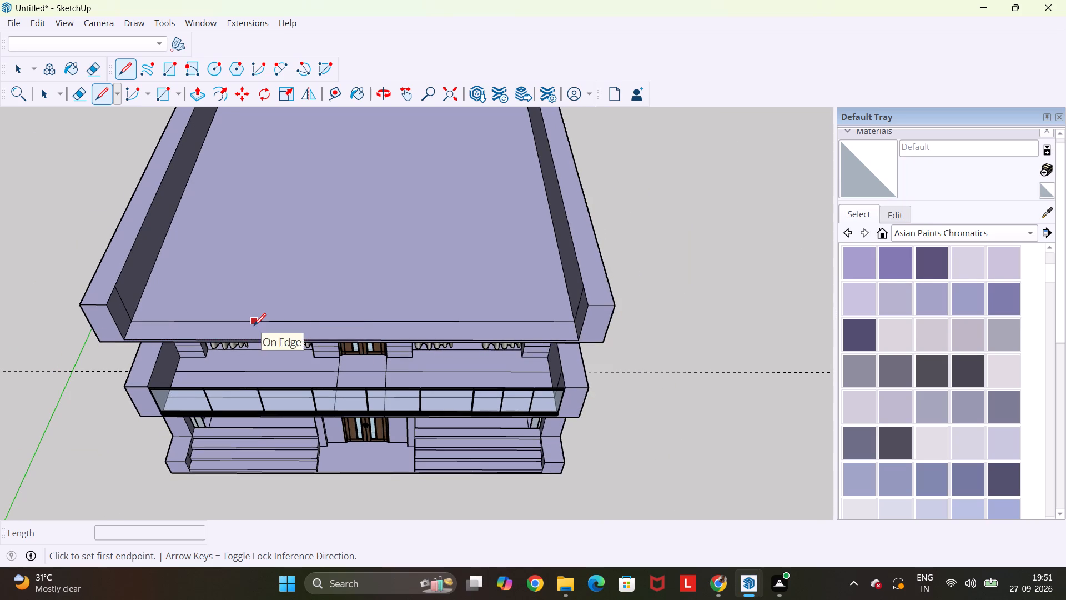
pyautogui.press('t')
pyautogui.click(125, 341)
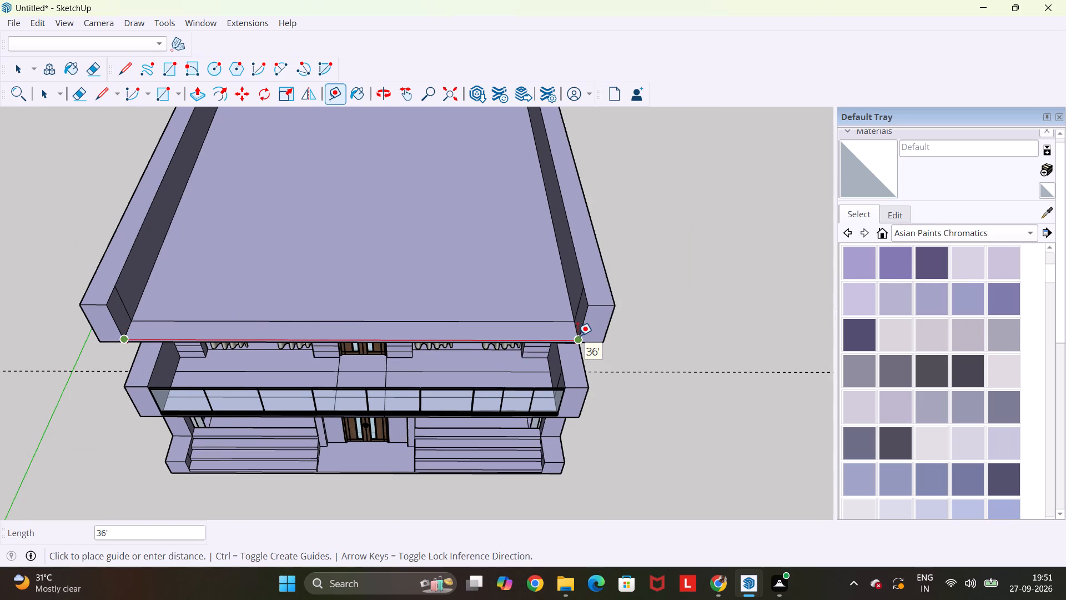
pyautogui.scroll(2, 577, 336)
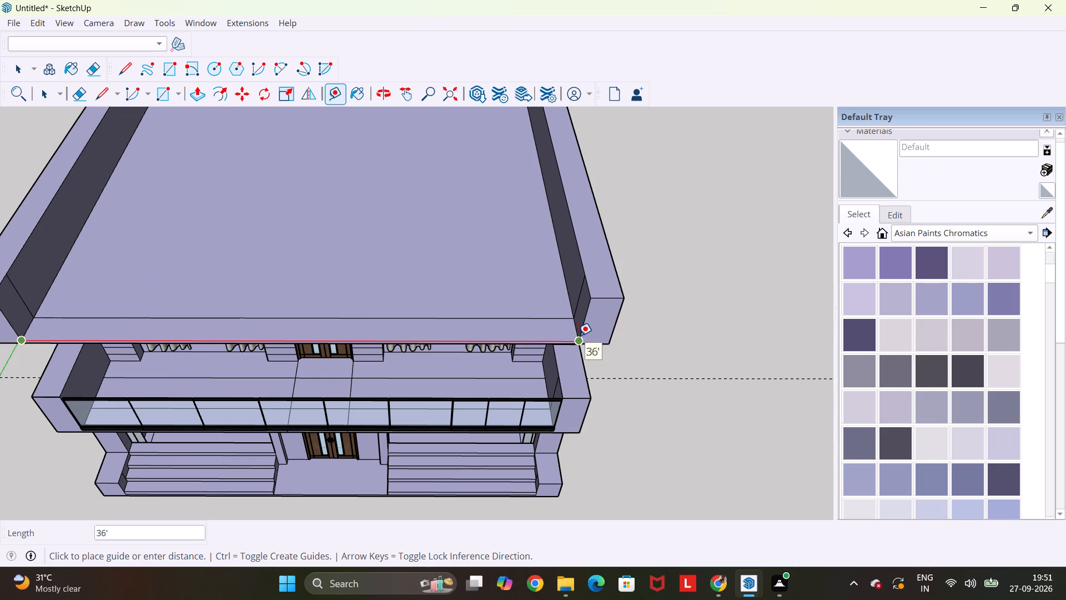
pyautogui.click(578, 336)
# Place two guide points along the roof slab's front edge, 12' from the right parapet's inner corner and another 12' beyond that.
pyautogui.click(578, 336)
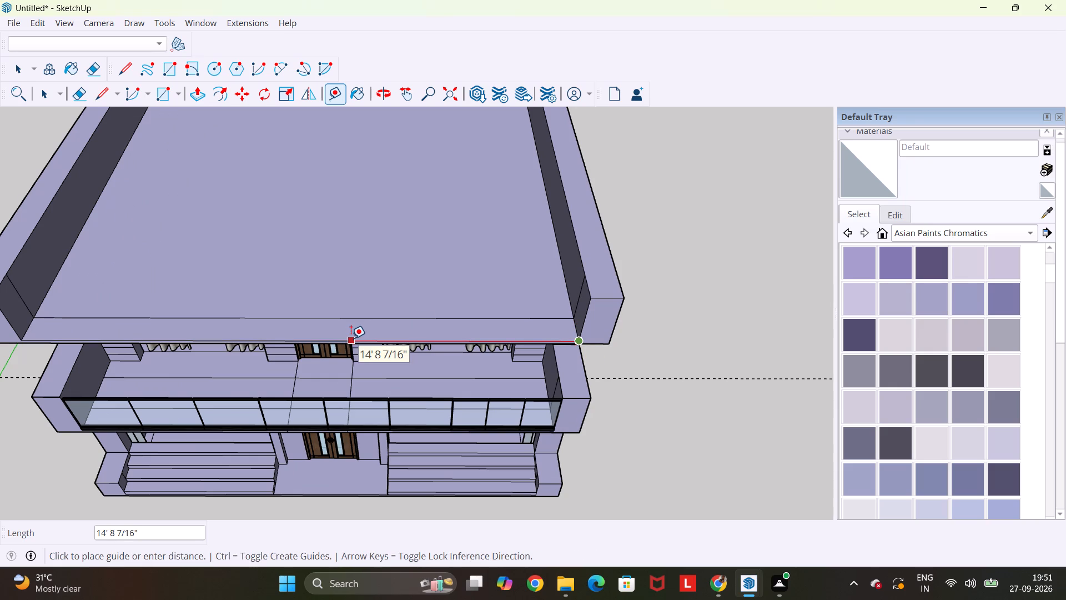
pyautogui.write("12'")
pyautogui.press('Return')
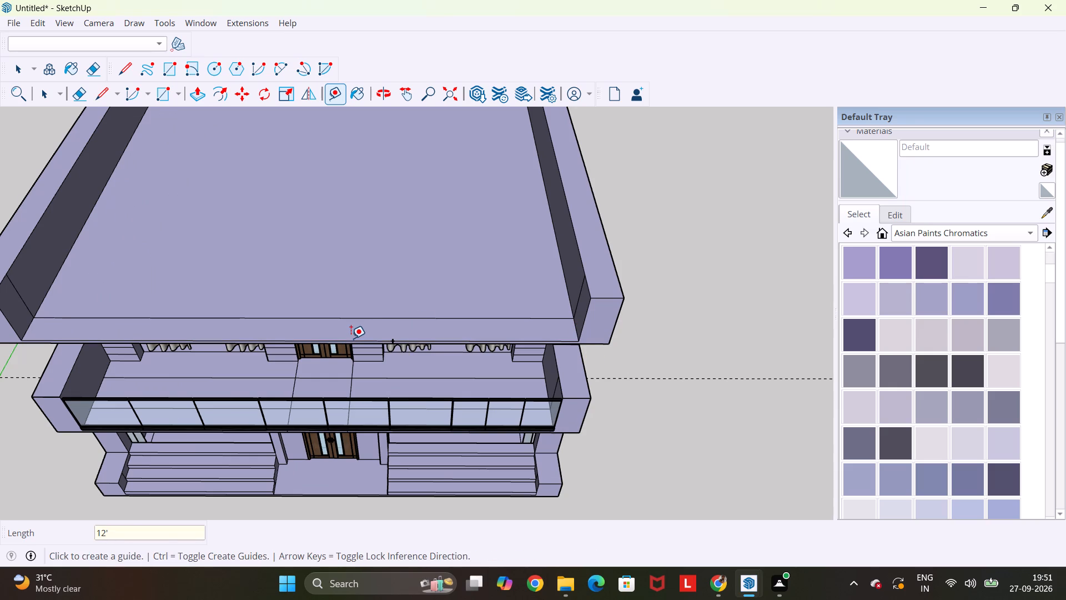
pyautogui.click(394, 343)
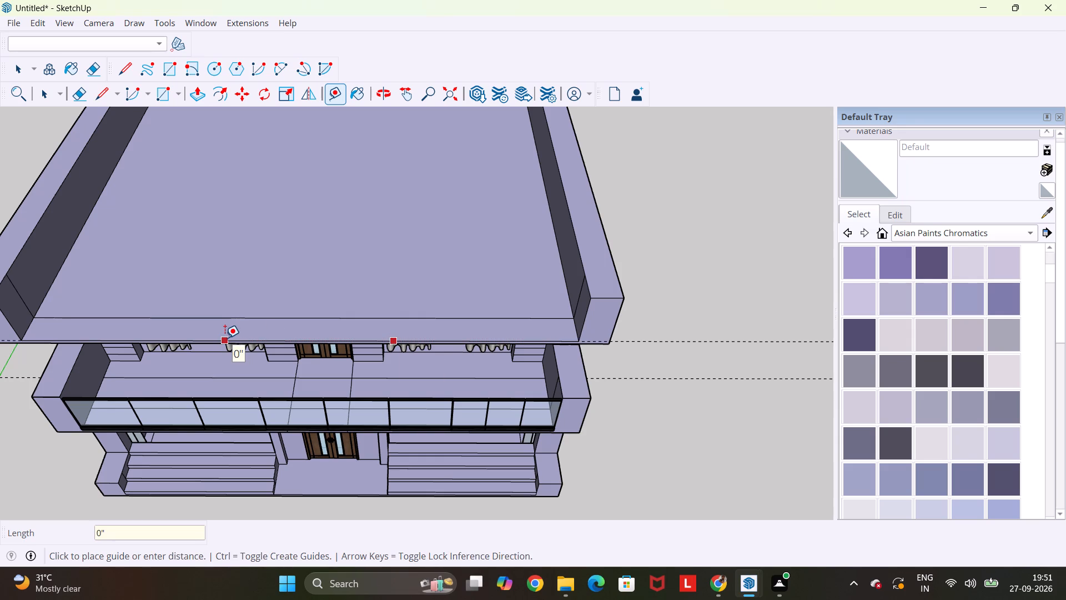
pyautogui.write("12'")
pyautogui.press('Return')
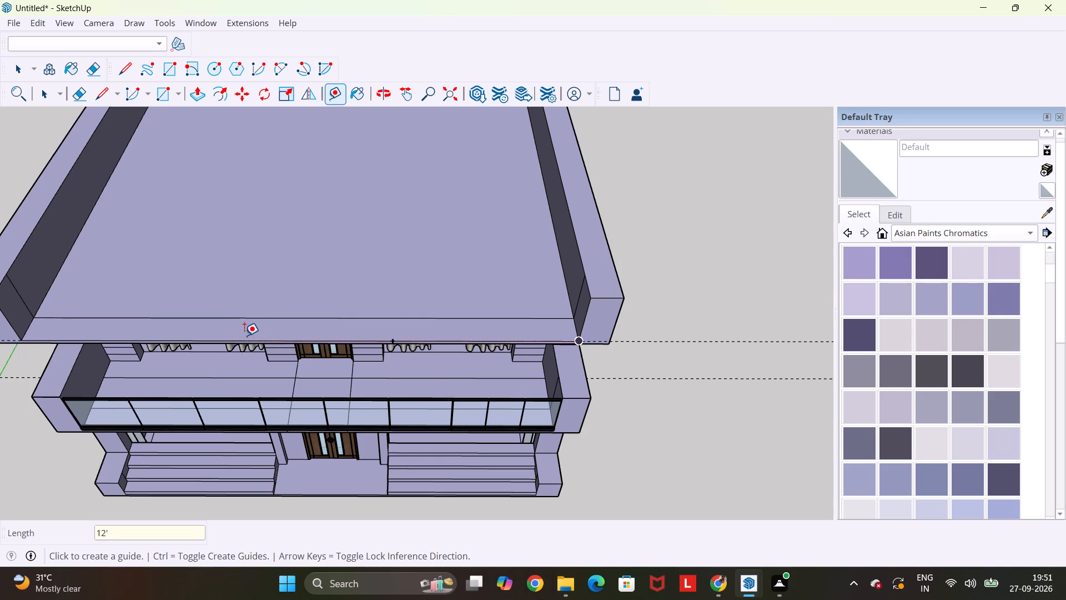
pyautogui.scroll(5, 244, 336)
pyautogui.scroll(4, 468, 326)
pyautogui.click(500, 353)
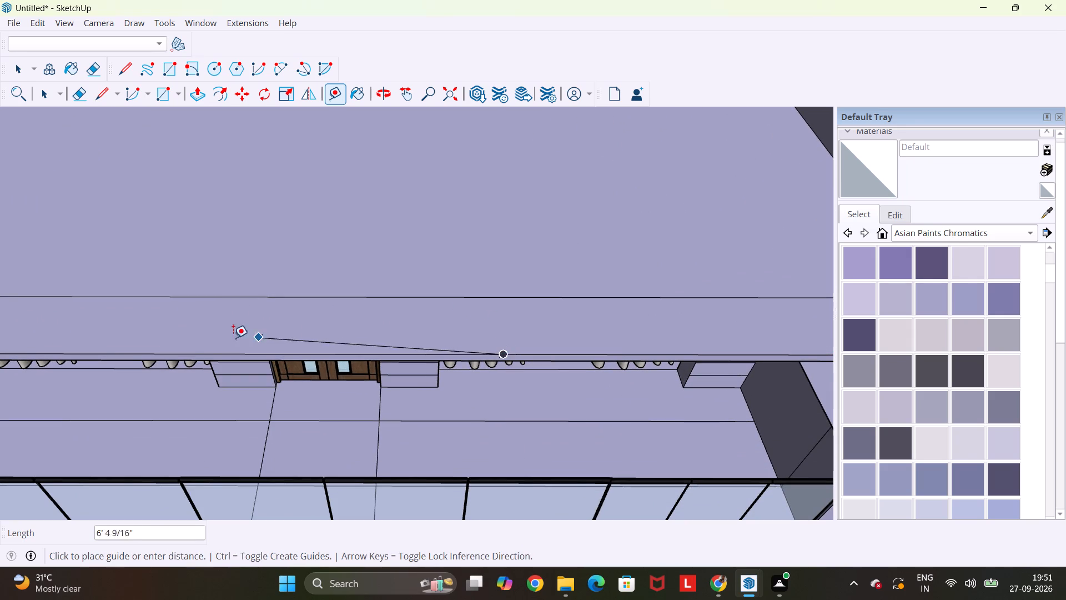
pyautogui.write("12'")
pyautogui.press('Return')
pyautogui.scroll(-4, 163, 362)
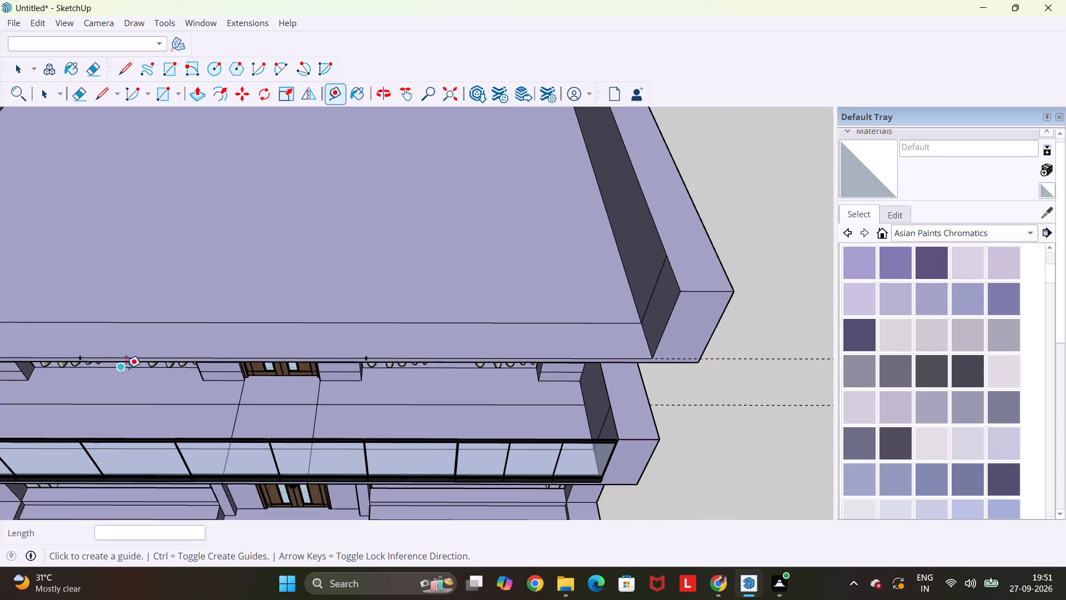
# Draw lines about 2' long across the roof's front strip at both guide points, dividing it into three sections.
pyautogui.press('l')
pyautogui.click(79, 355)
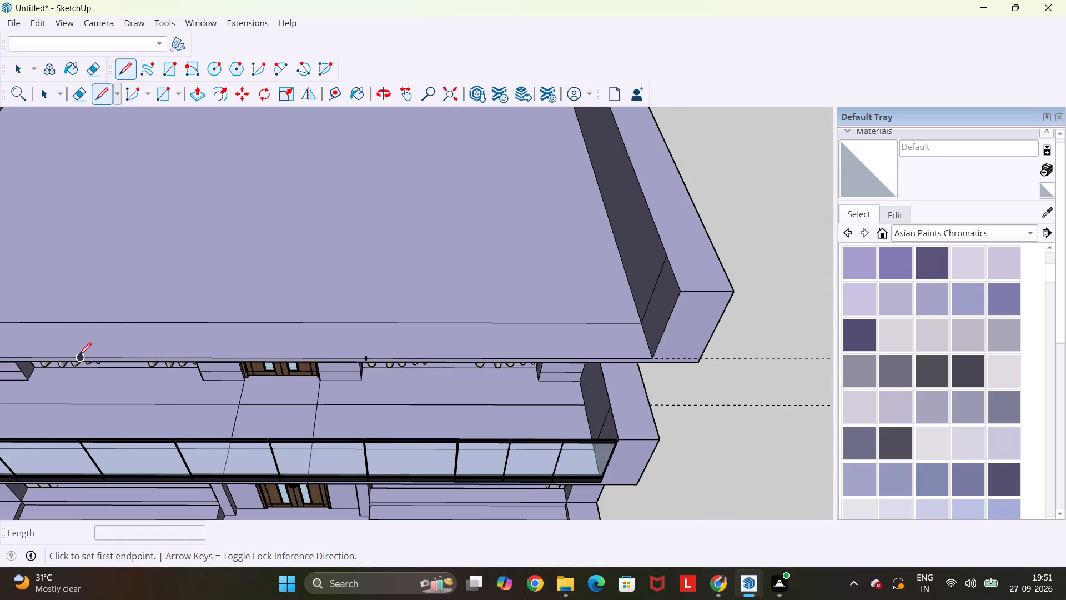
pyautogui.click(86, 323)
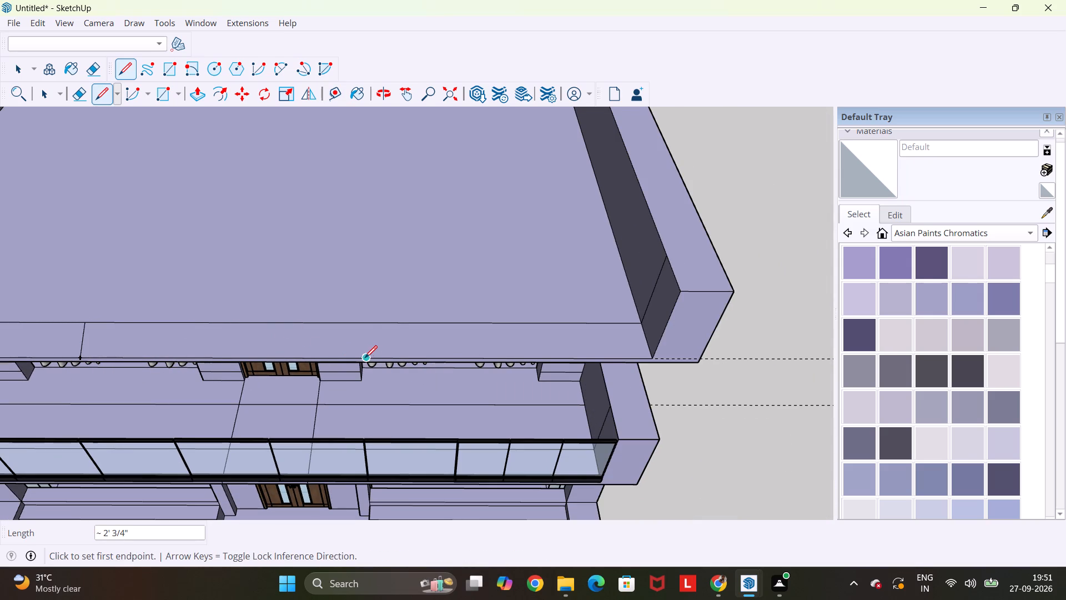
pyautogui.click(368, 359)
pyautogui.click(366, 323)
pyautogui.press('space')
pyautogui.press('Escape')
pyautogui.press('space')
pyautogui.moveTo(309, 361); pyautogui.dragTo(317, 232, button='middle')
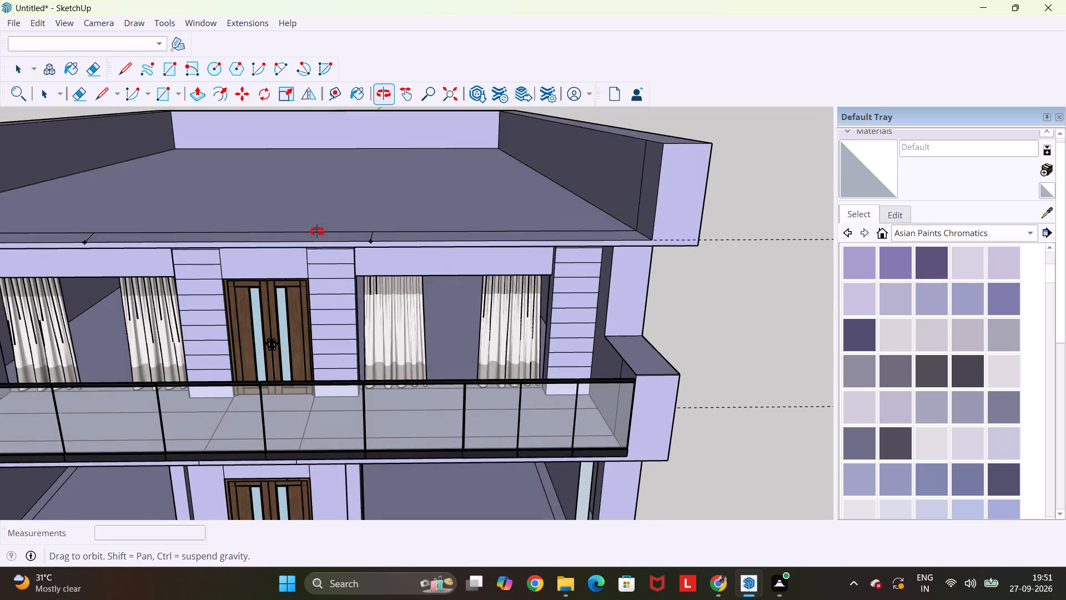
# Delete the left dividing line on the roof's front strip and redraw it 2' long, square to the slab edge from its guide point.
pyautogui.moveTo(317, 232); pyautogui.dragTo(269, 306, button='middle')
pyautogui.scroll(-6, 287, 309)
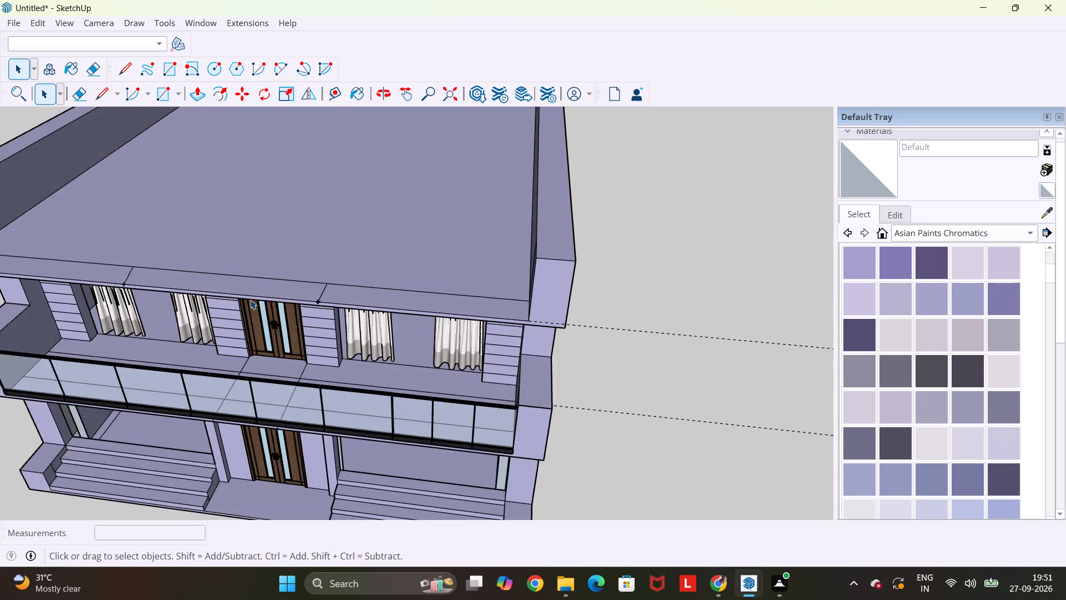
pyautogui.scroll(-3, 250, 299)
pyautogui.keyDown('shift'); pyautogui.moveTo(196, 325); pyautogui.dragTo(278, 344, button='middle'); pyautogui.keyUp('shift')
pyautogui.scroll(4, 278, 343)
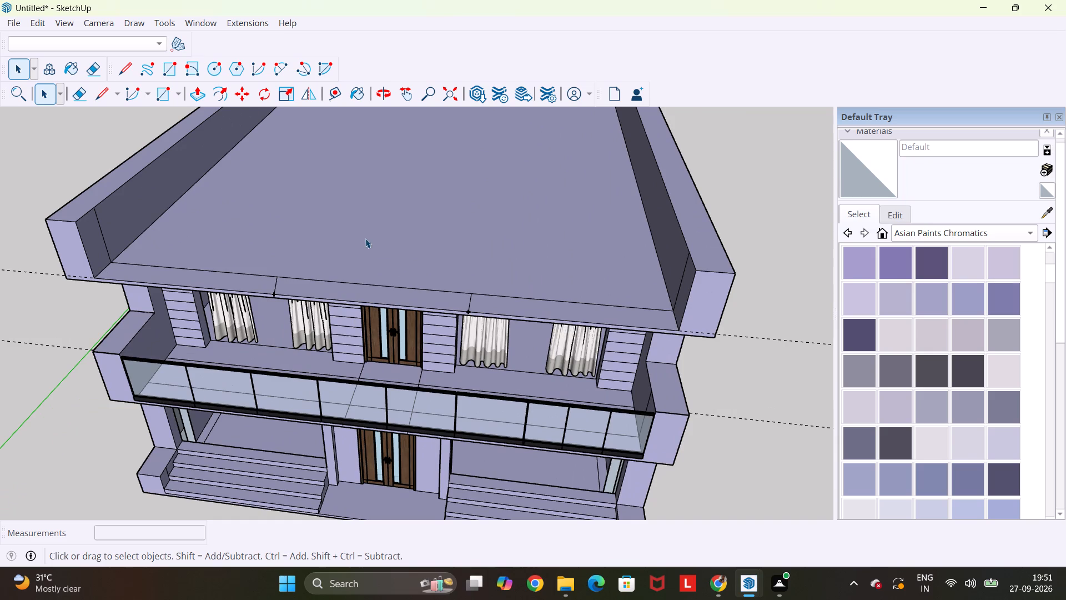
pyautogui.scroll(8, 266, 282)
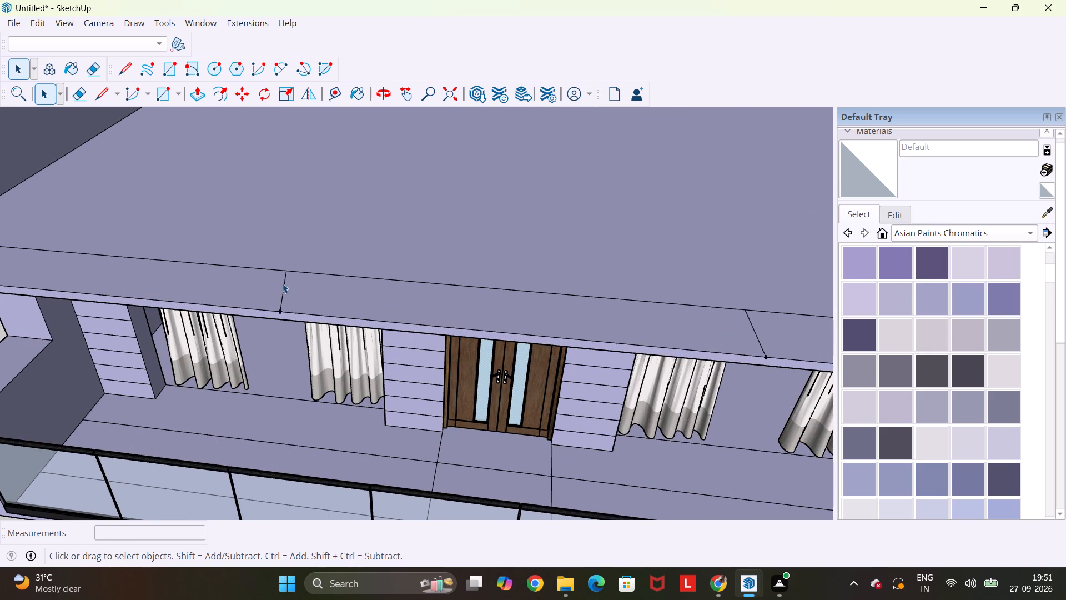
pyautogui.click(284, 284)
pyautogui.press('Delete')
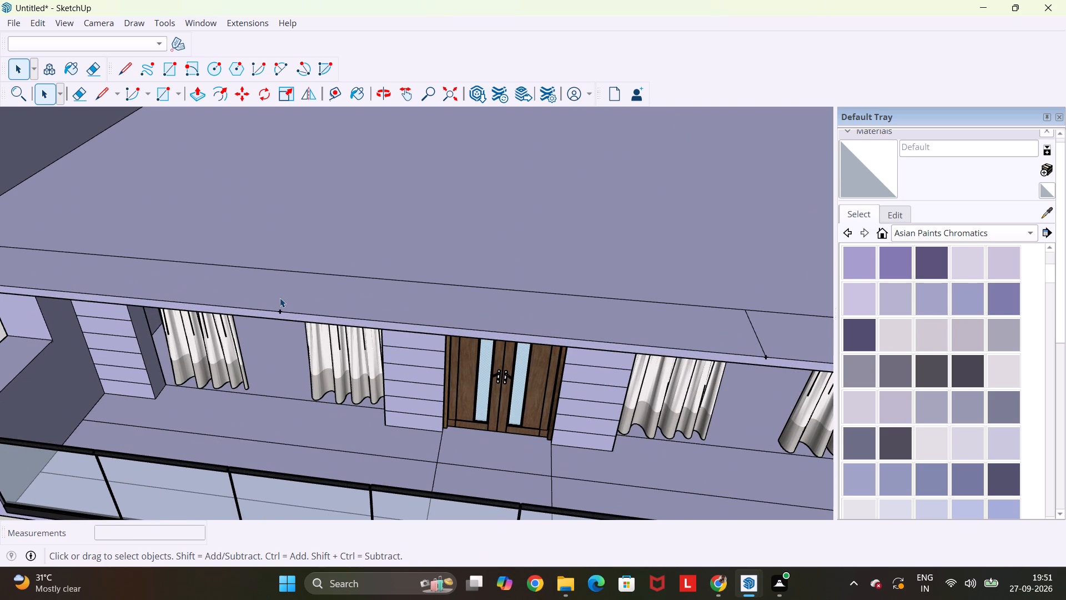
pyautogui.press('l')
pyautogui.click(282, 311)
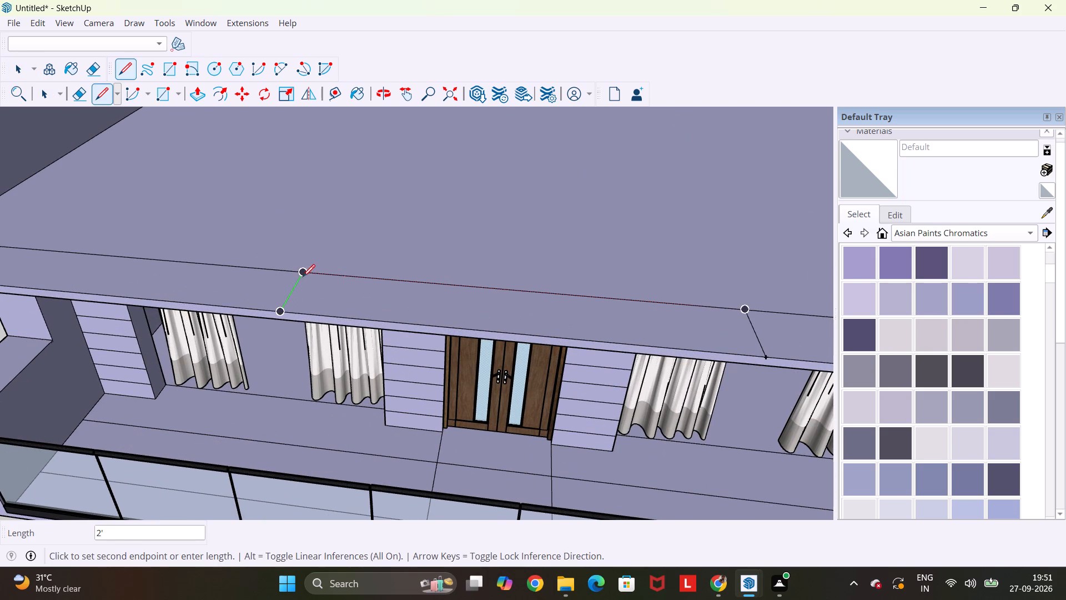
pyautogui.click(304, 274)
pyautogui.write('`')
pyautogui.press('space')
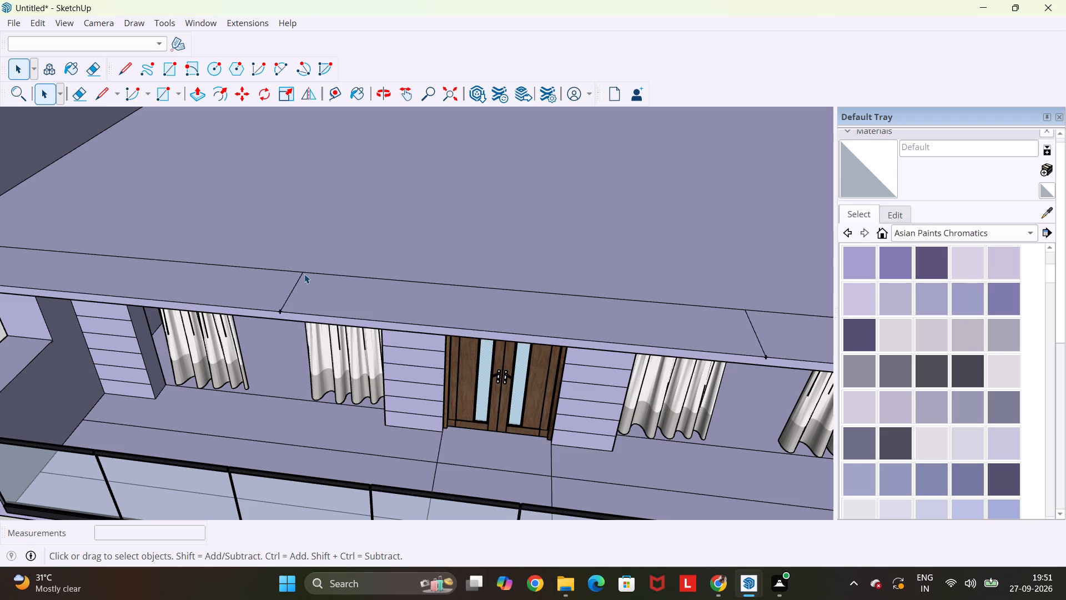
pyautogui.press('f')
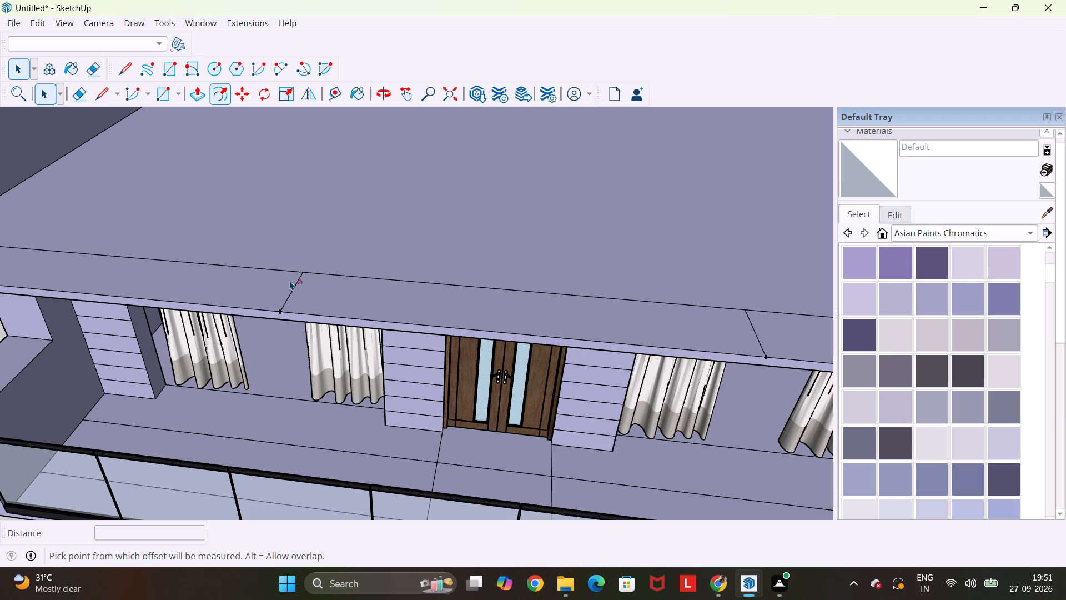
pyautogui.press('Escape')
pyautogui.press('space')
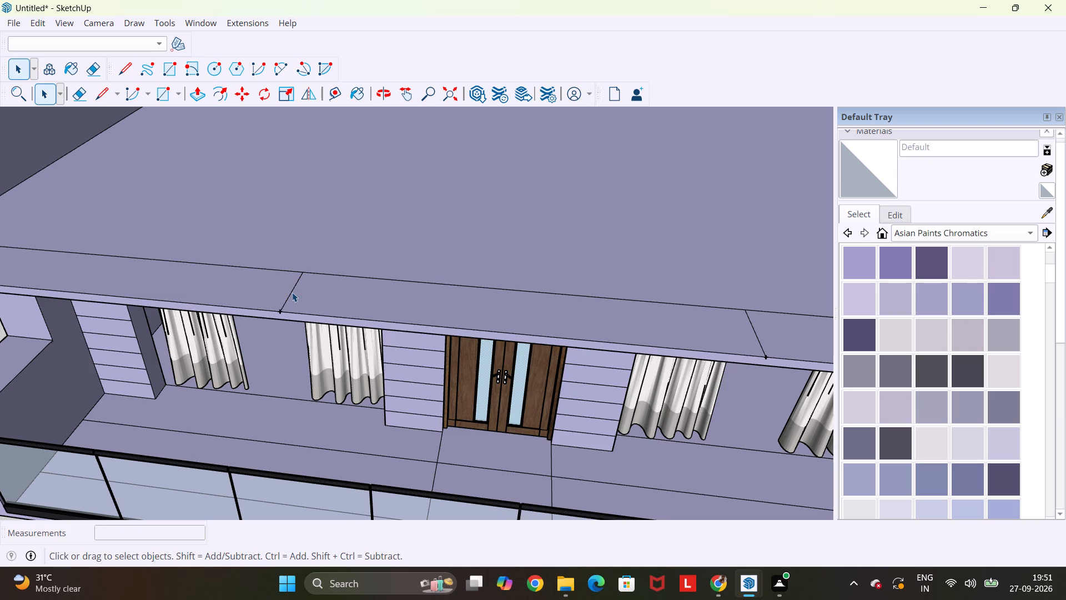
# Place parallel guides 4.5" from both dividing lines on the roof's front strip, each towards the middle section.
pyautogui.click(292, 292)
pyautogui.press('Escape')
pyautogui.press('space')
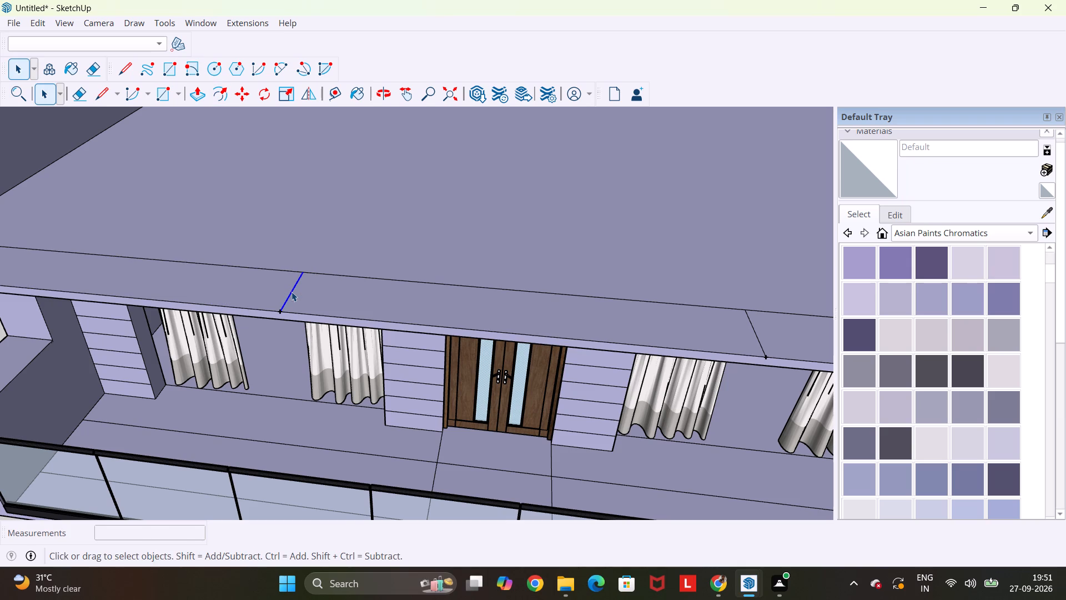
pyautogui.write('t')
pyautogui.click(294, 292)
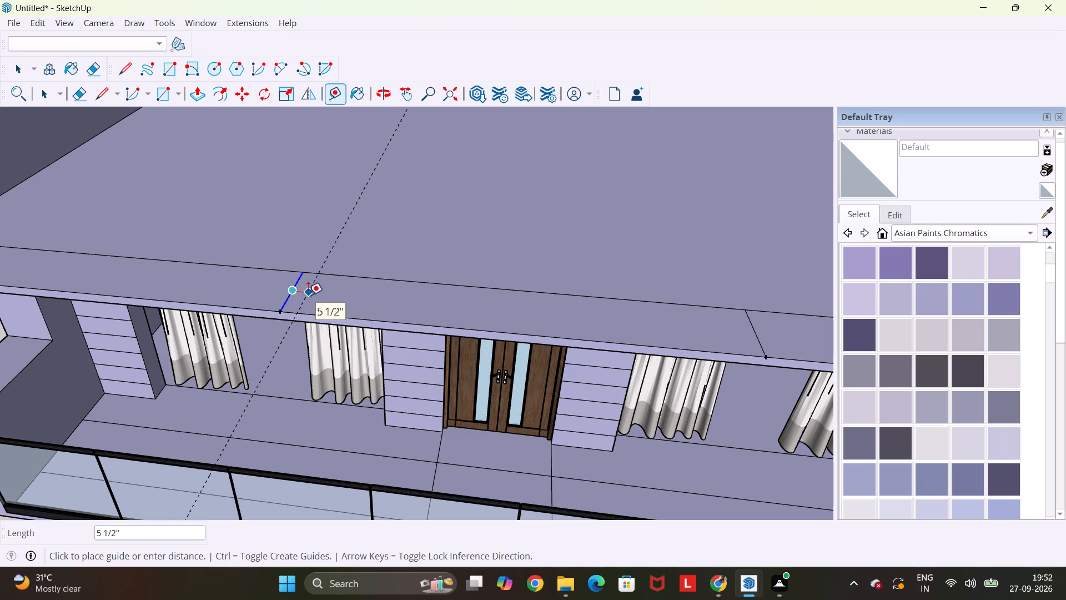
pyautogui.write('4.5"')
pyautogui.press('Return')
pyautogui.scroll(4, 309, 302)
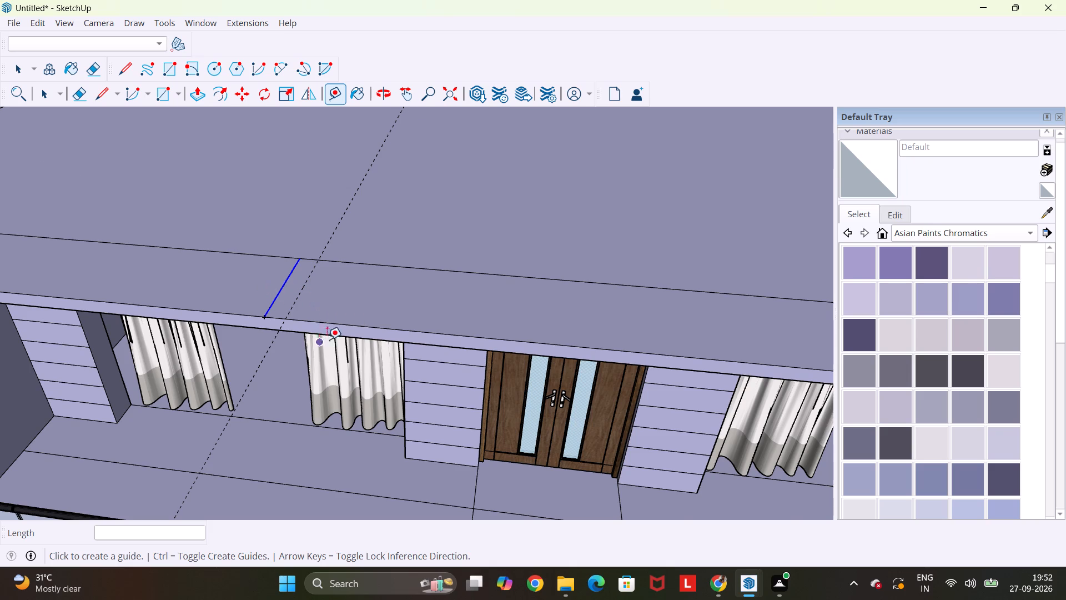
pyautogui.scroll(-5, 326, 340)
pyautogui.click(684, 344)
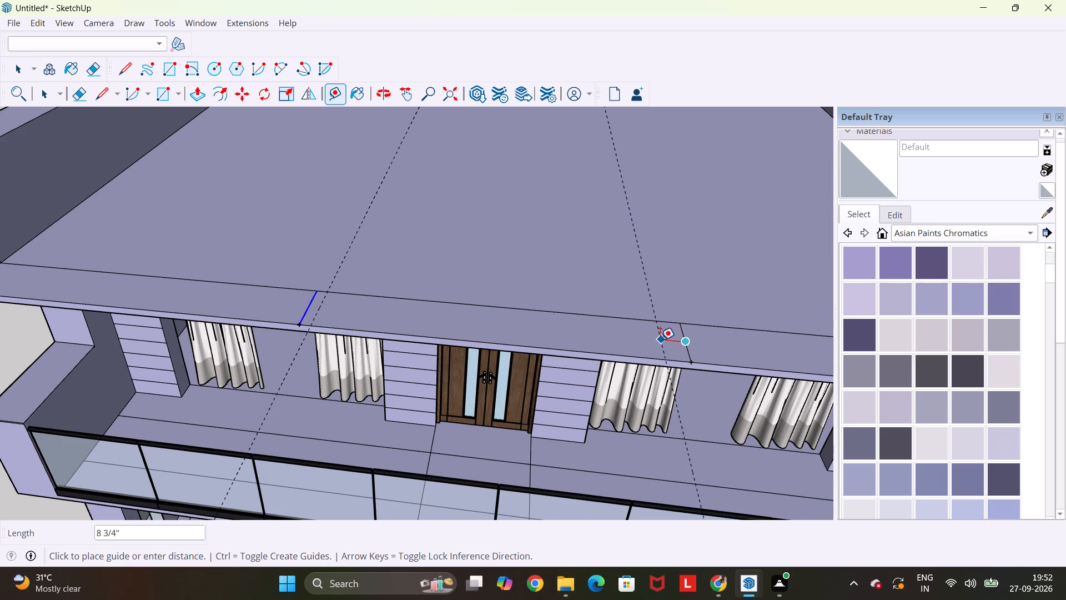
pyautogui.write('4.5"')
pyautogui.press('Return')
pyautogui.press('Escape')
pyautogui.press('space')
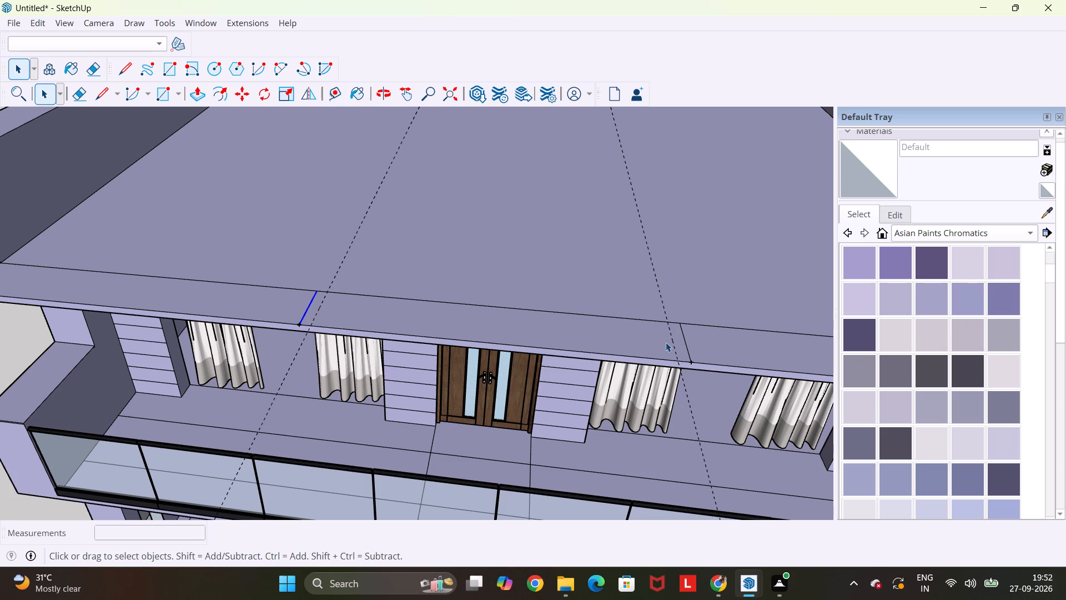
# Place a guide 6" back from the roof slab's front edge, parallel to it.
pyautogui.press('t')
pyautogui.click(632, 357)
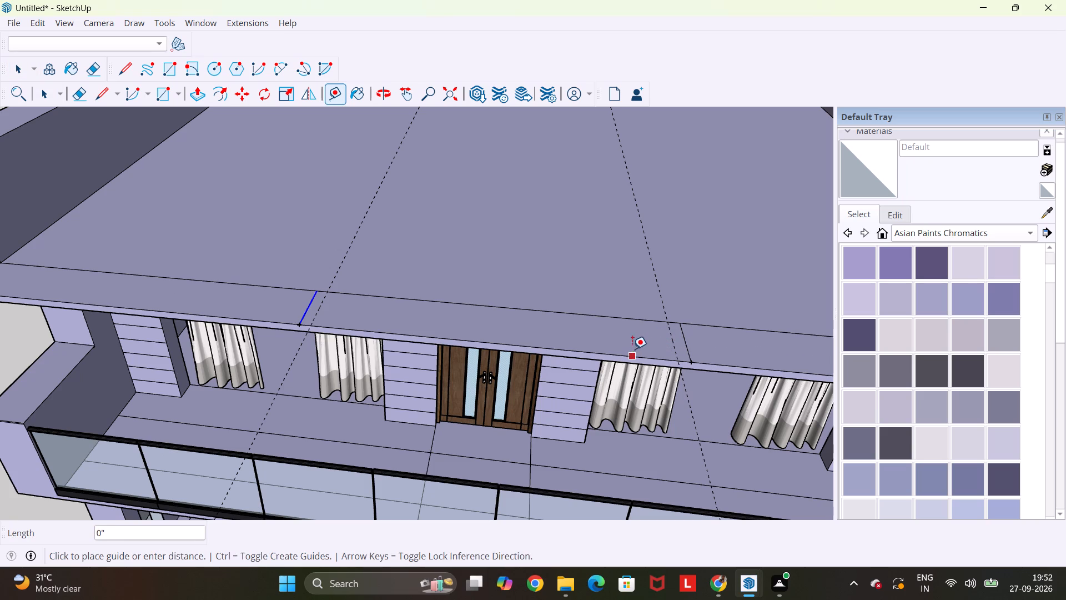
pyautogui.scroll(4, 630, 342)
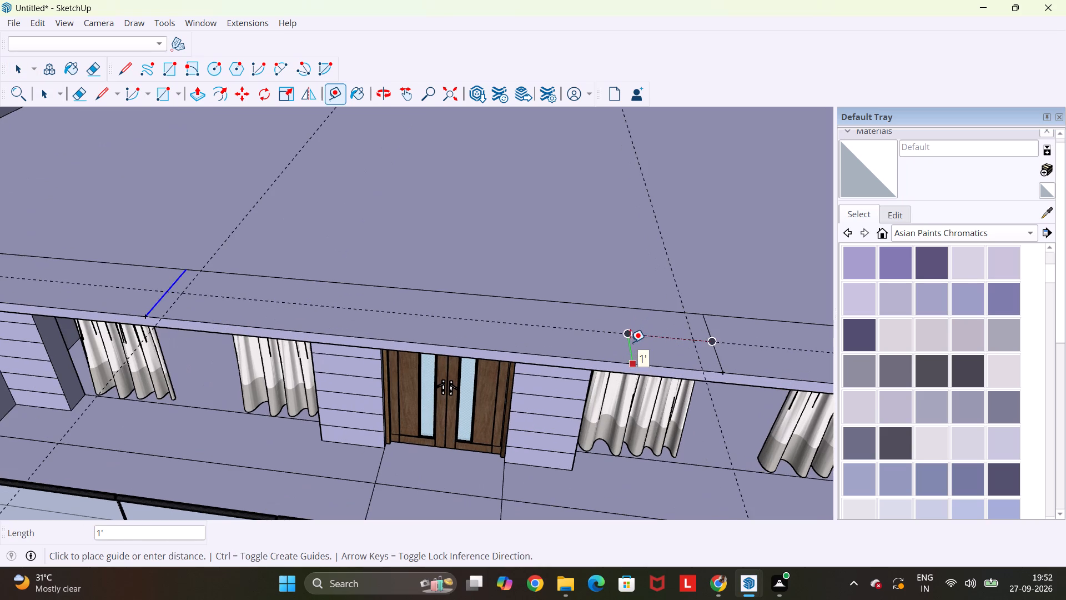
pyautogui.write('6"')
pyautogui.press('Return')
pyautogui.press('Escape')
pyautogui.press('space')
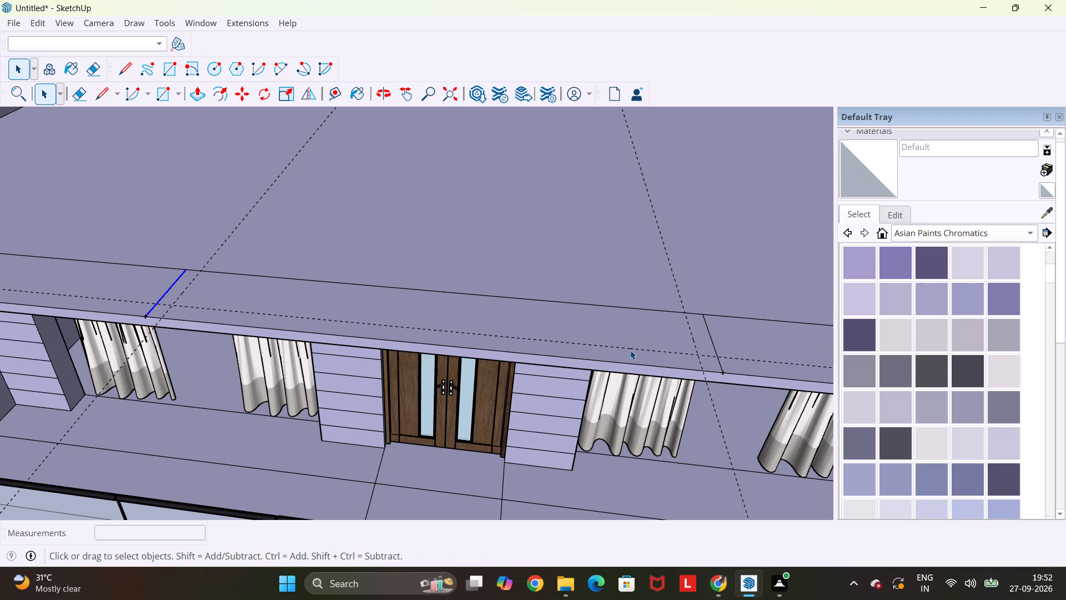
# Draw a 36' by 1' 6" rectangle between the side parapets, from the strip's back line to the guide near the slab's front edge.
pyautogui.scroll(-4, 622, 354)
pyautogui.scroll(-7, 76, 317)
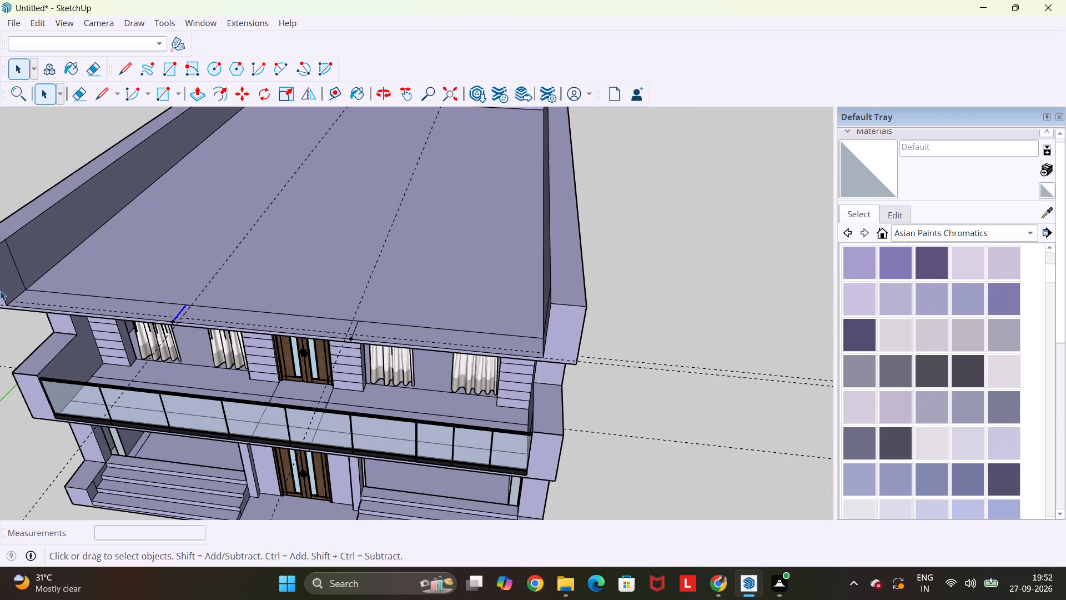
pyautogui.press('r')
pyautogui.click(27, 286)
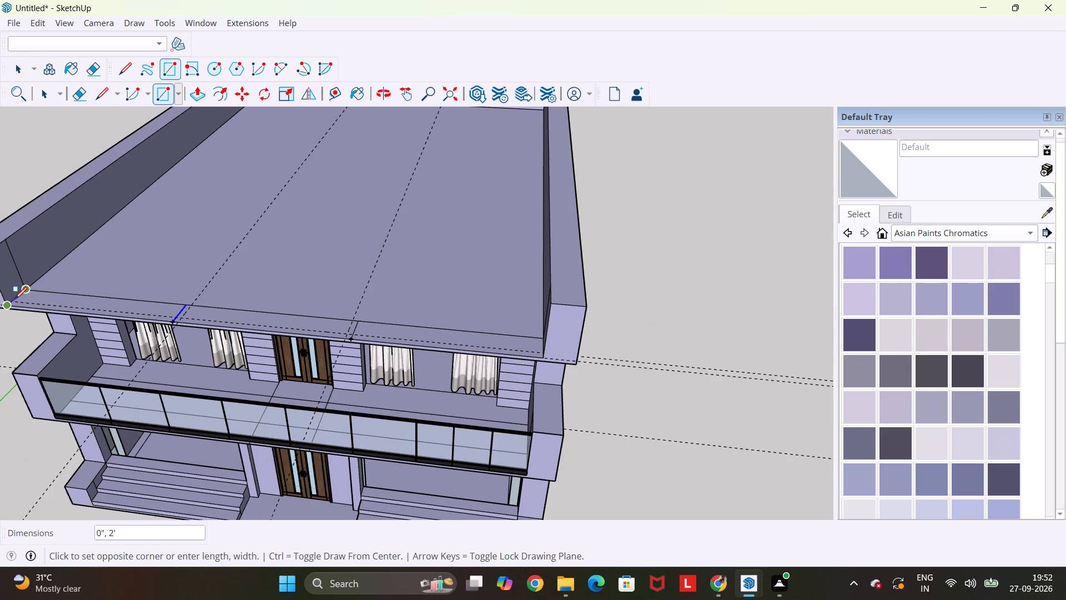
pyautogui.scroll(9, 14, 301)
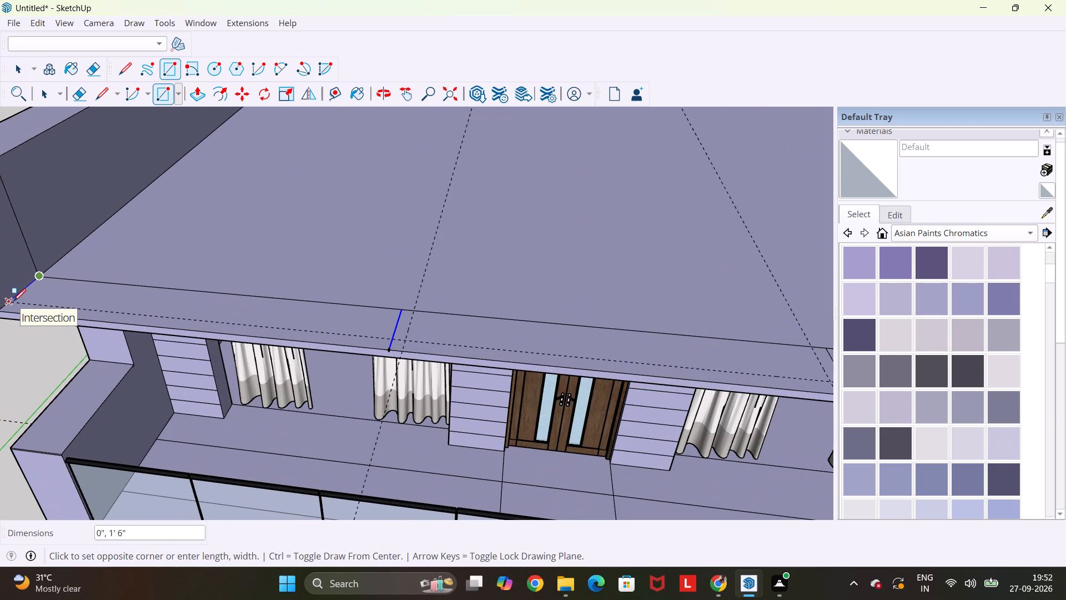
pyautogui.scroll(3, 13, 301)
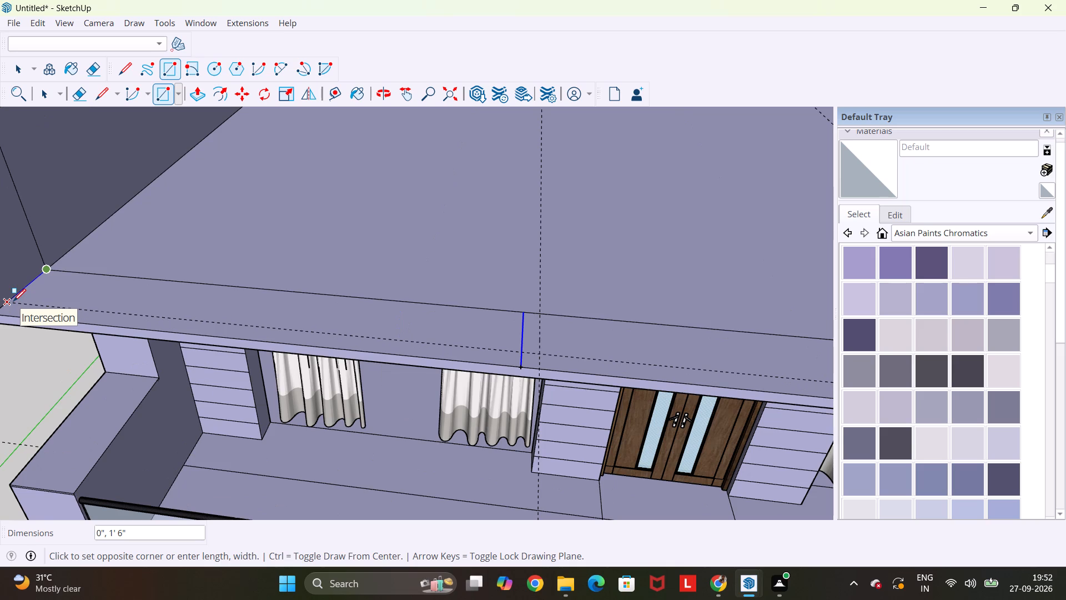
pyautogui.click(8, 301)
pyautogui.scroll(-5, 66, 306)
pyautogui.scroll(-4, 320, 317)
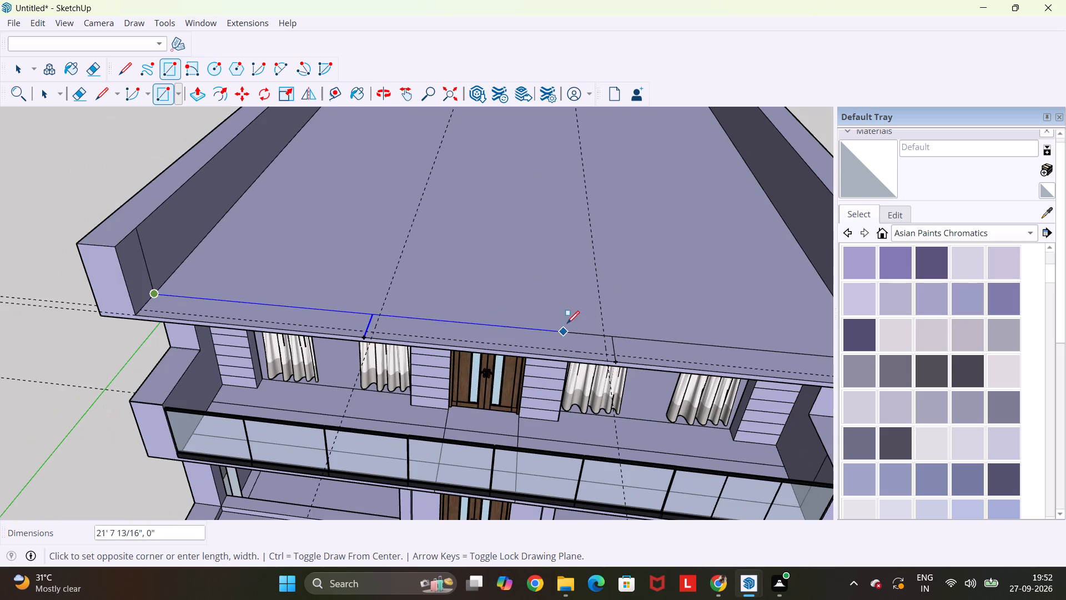
pyautogui.scroll(-6, 717, 344)
pyautogui.scroll(5, 828, 357)
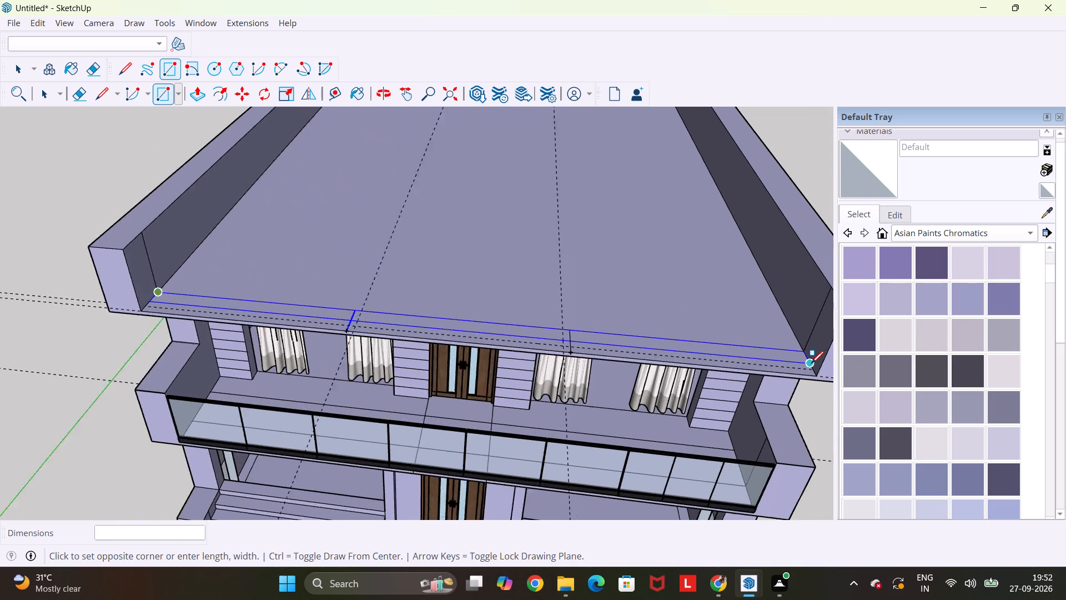
pyautogui.scroll(8, 811, 363)
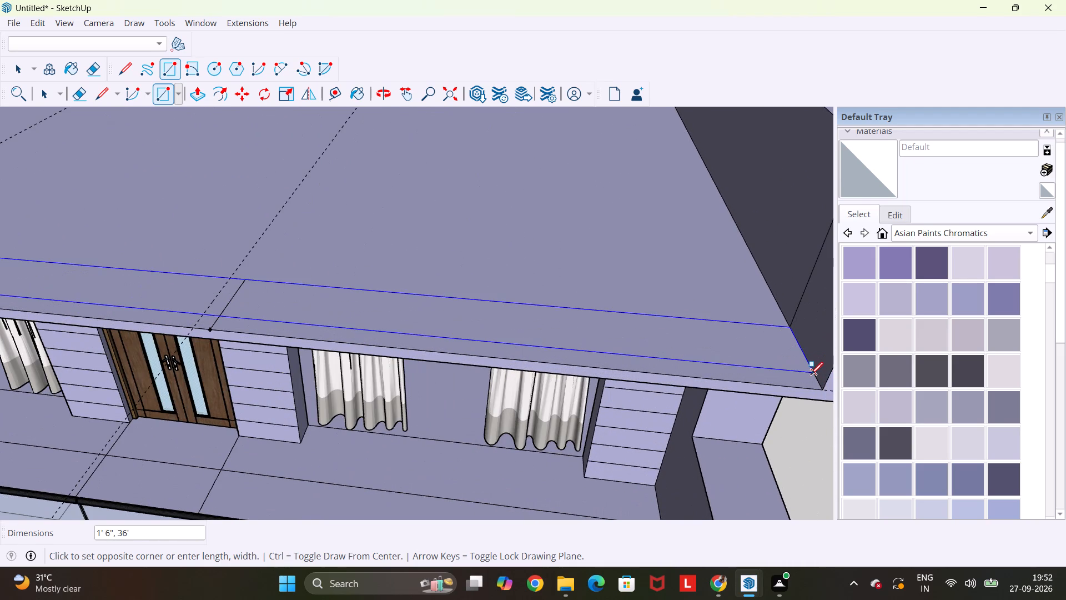
pyautogui.click(811, 374)
# Draw a 4 1/2" by 1' 6" rectangle at each dividing line, between the line and its parallel guide.
pyautogui.scroll(-5, 808, 374)
pyautogui.scroll(-5, 399, 364)
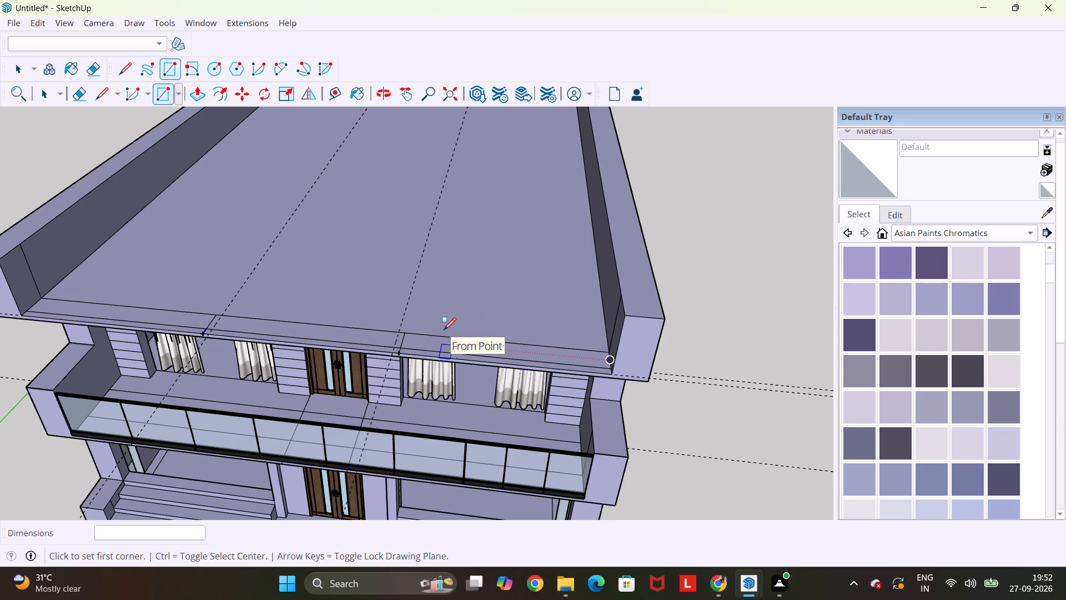
pyautogui.scroll(2, 443, 330)
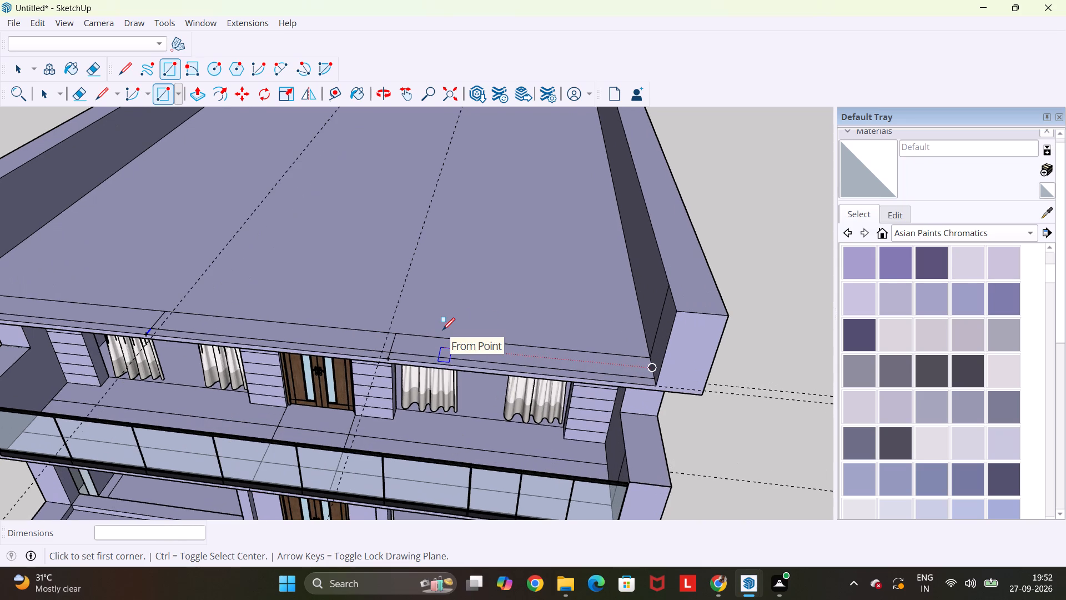
pyautogui.scroll(10, 164, 318)
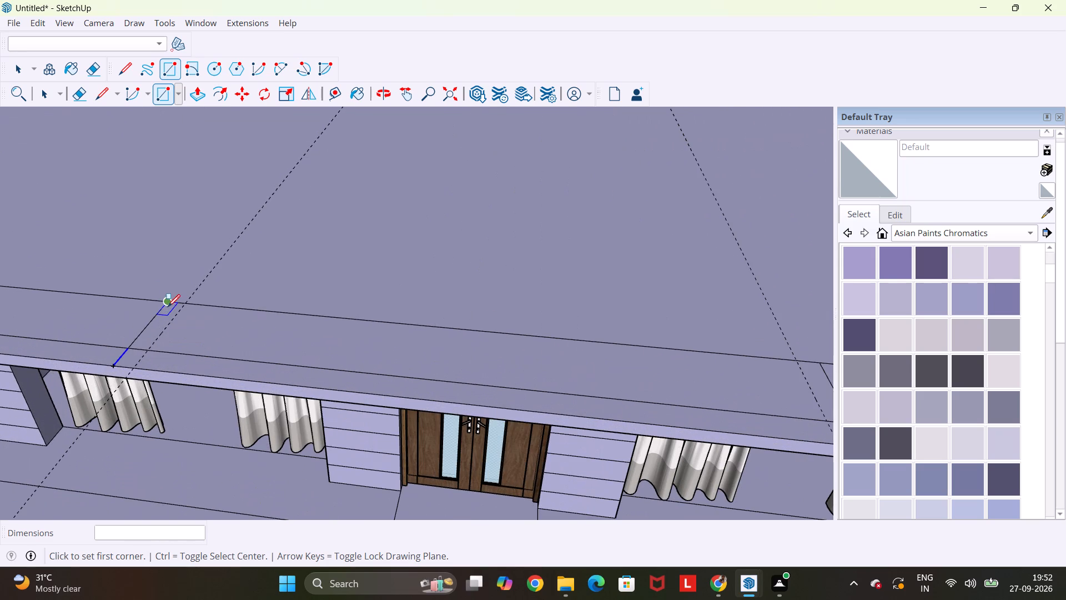
pyautogui.click(165, 303)
pyautogui.click(147, 352)
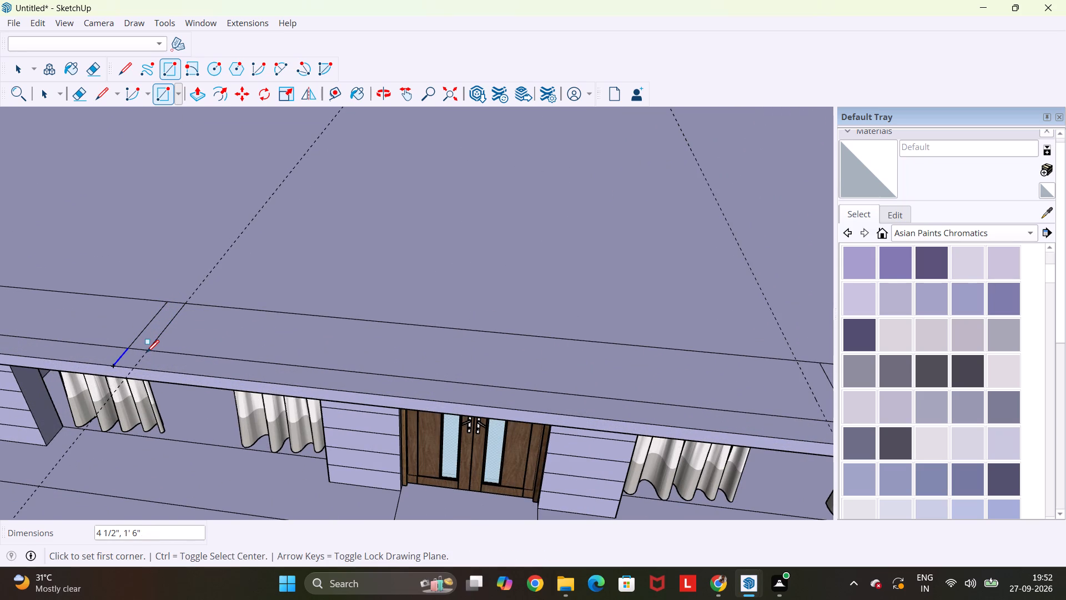
pyautogui.scroll(-5, 507, 336)
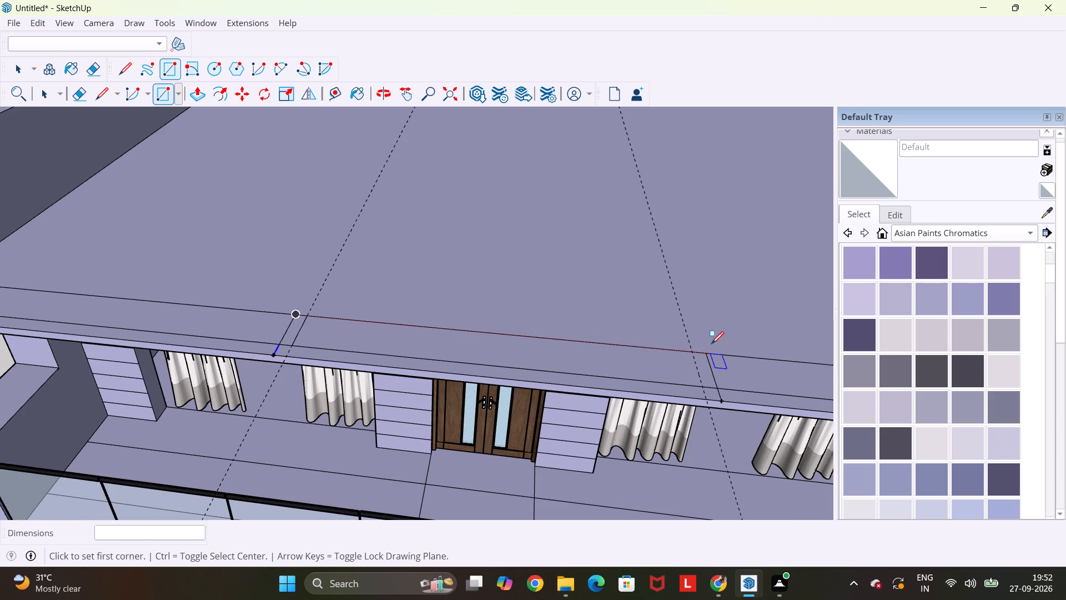
pyautogui.click(704, 352)
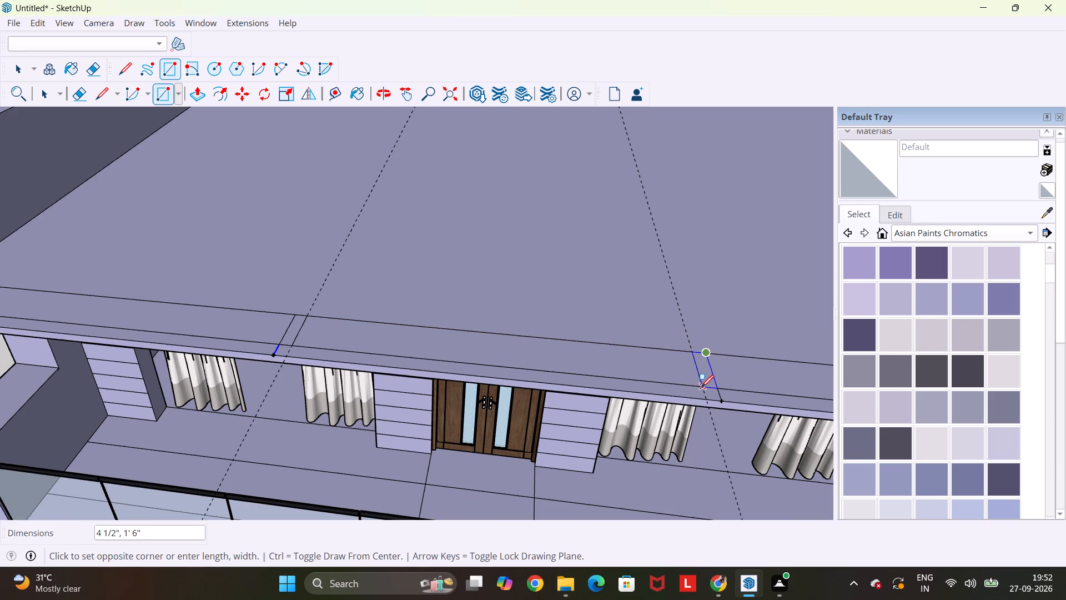
pyautogui.click(701, 387)
pyautogui.press('Escape')
pyautogui.press('space')
# Erase the short leftover ends of both dividing lines between the long rectangle and the roof slab's front edge.
pyautogui.press('e')
pyautogui.scroll(3, 713, 395)
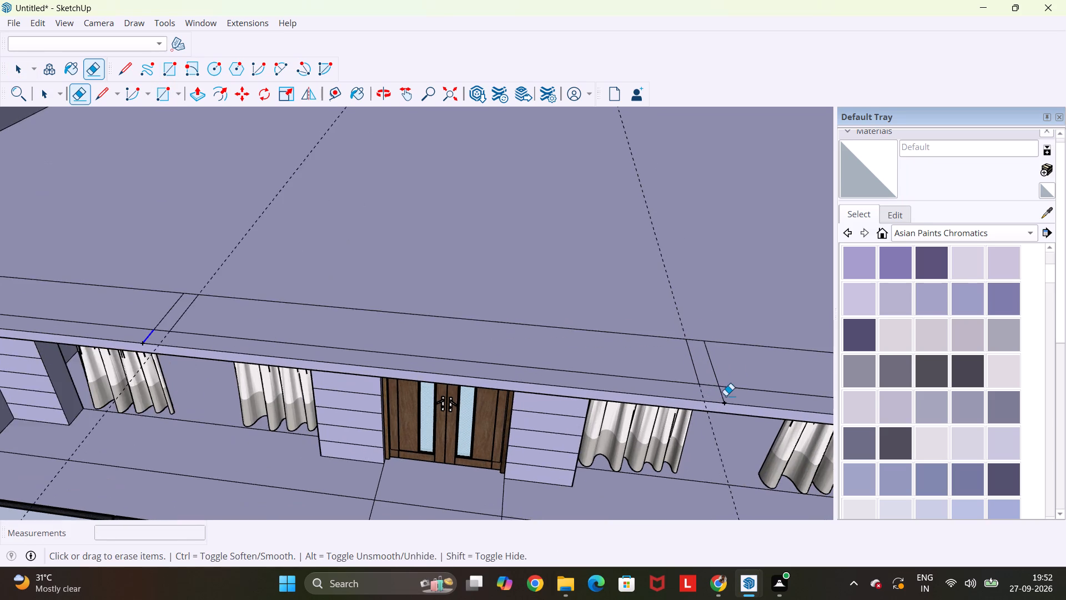
pyautogui.scroll(4, 726, 396)
pyautogui.click(721, 393)
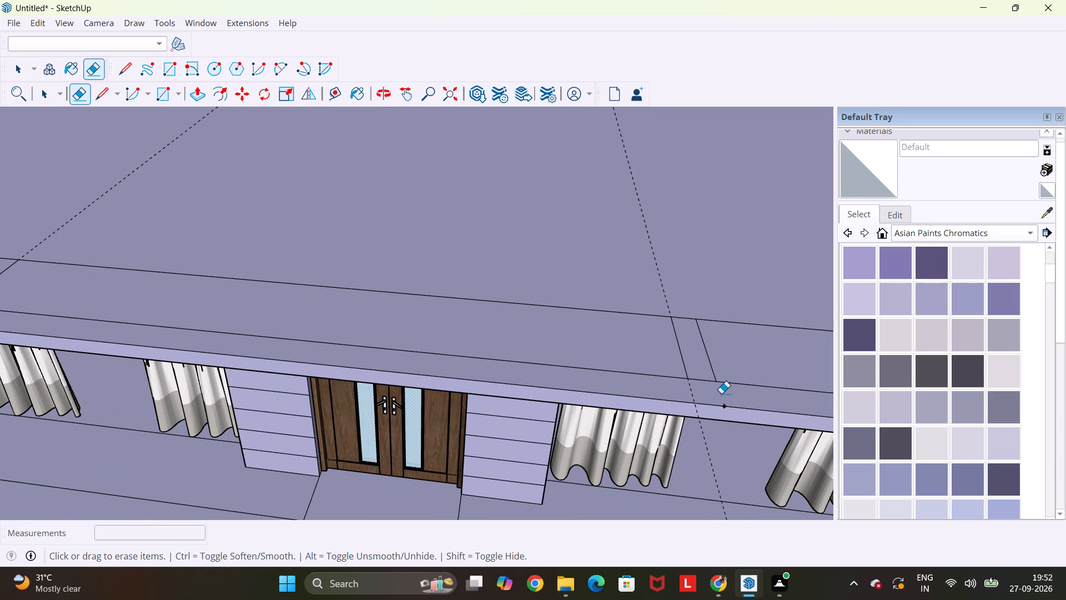
pyautogui.scroll(-12, 11, 347)
pyautogui.moveTo(9, 322); pyautogui.dragTo(108, 329, button='middle')
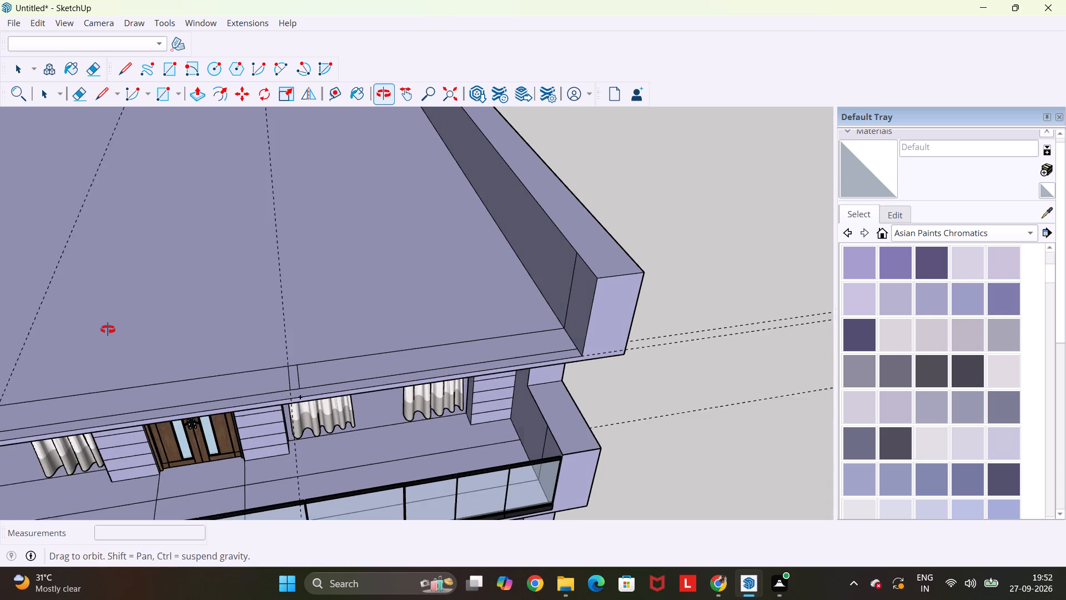
pyautogui.moveTo(108, 329); pyautogui.dragTo(296, 319, button='middle')
pyautogui.scroll(7, 220, 397)
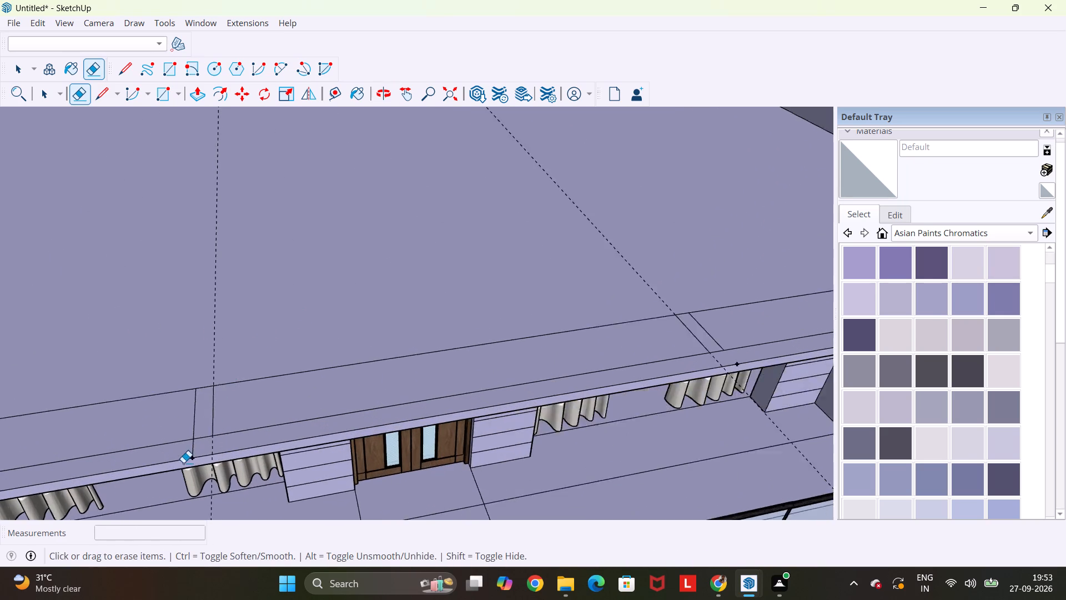
pyautogui.scroll(3, 183, 463)
pyautogui.click(198, 443)
pyautogui.scroll(-6, 198, 443)
pyautogui.scroll(-5, 532, 357)
pyautogui.moveTo(639, 357); pyautogui.dragTo(532, 347, button='middle')
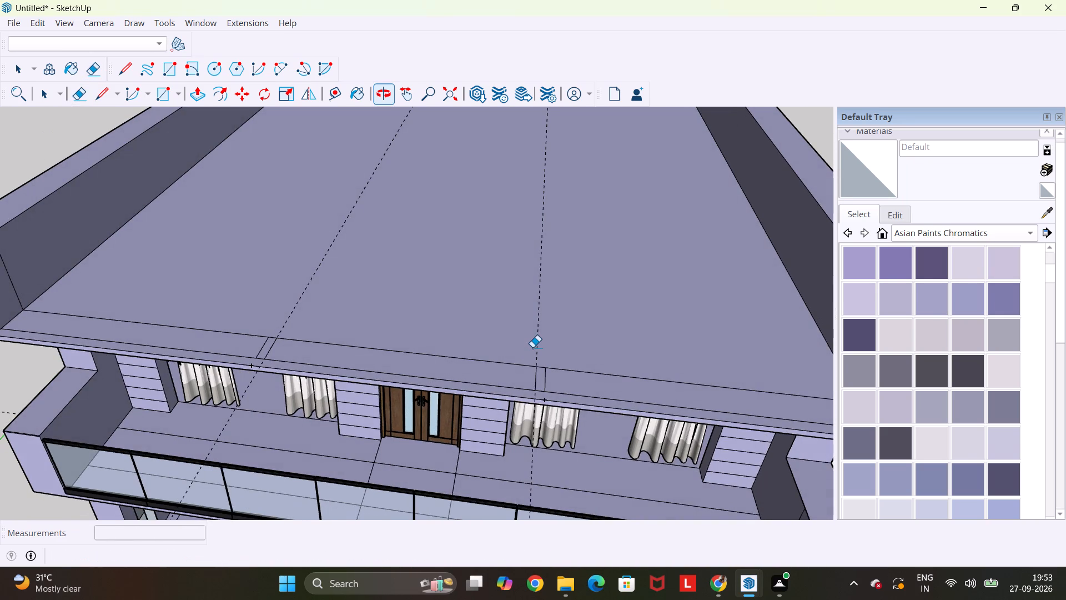
pyautogui.scroll(2, 532, 347)
pyautogui.scroll(-4, 473, 348)
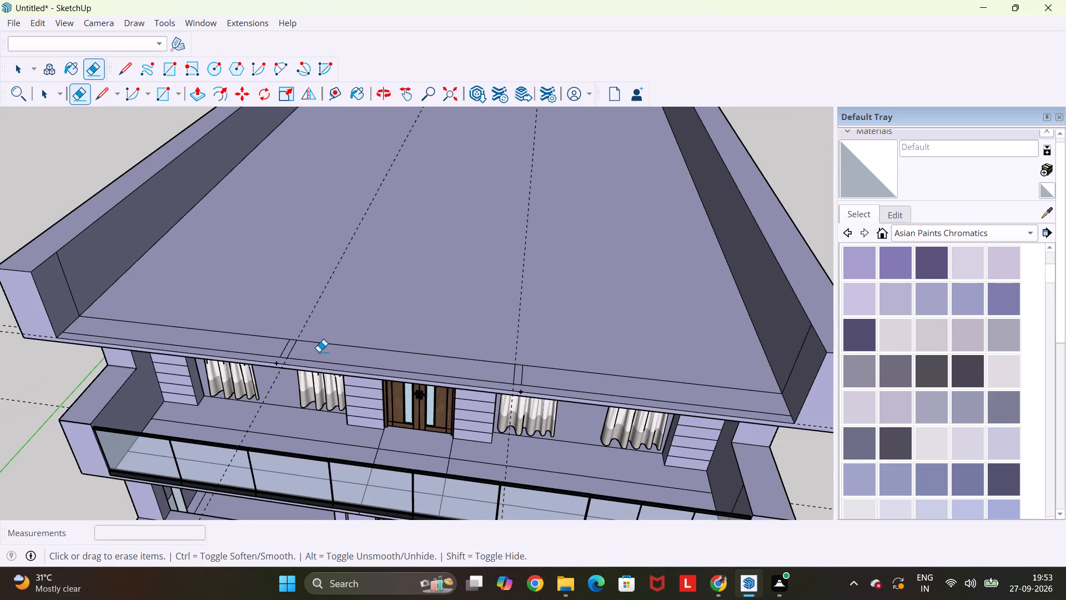
# Push/pull both 4 1/2" by 1' 6" rectangles at the dividing lines up 3' to form two posts on the roof.
pyautogui.press('p')
pyautogui.scroll(5, 279, 344)
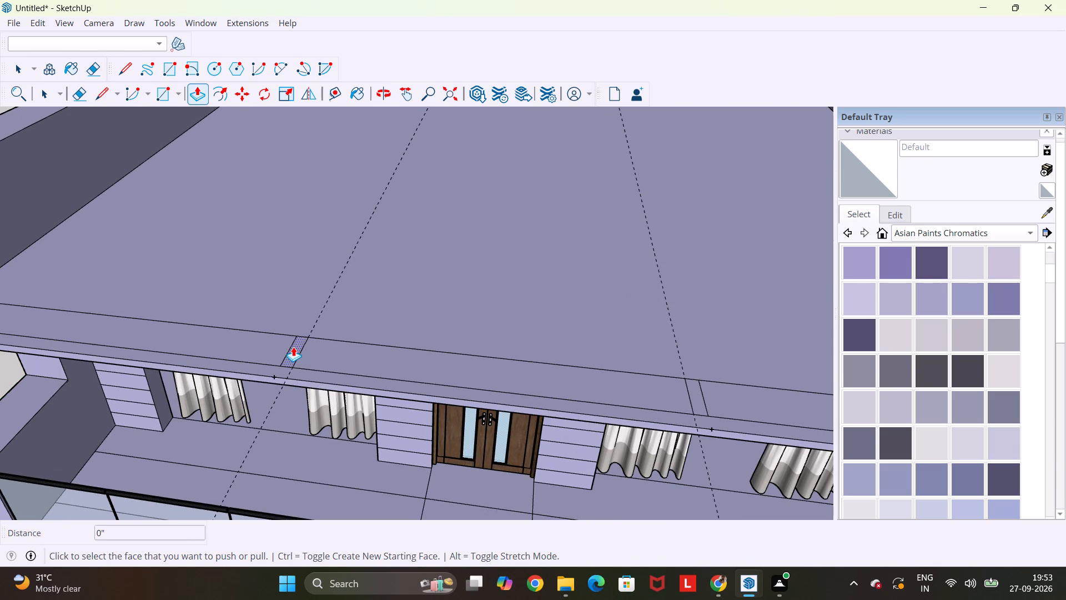
pyautogui.click(293, 347)
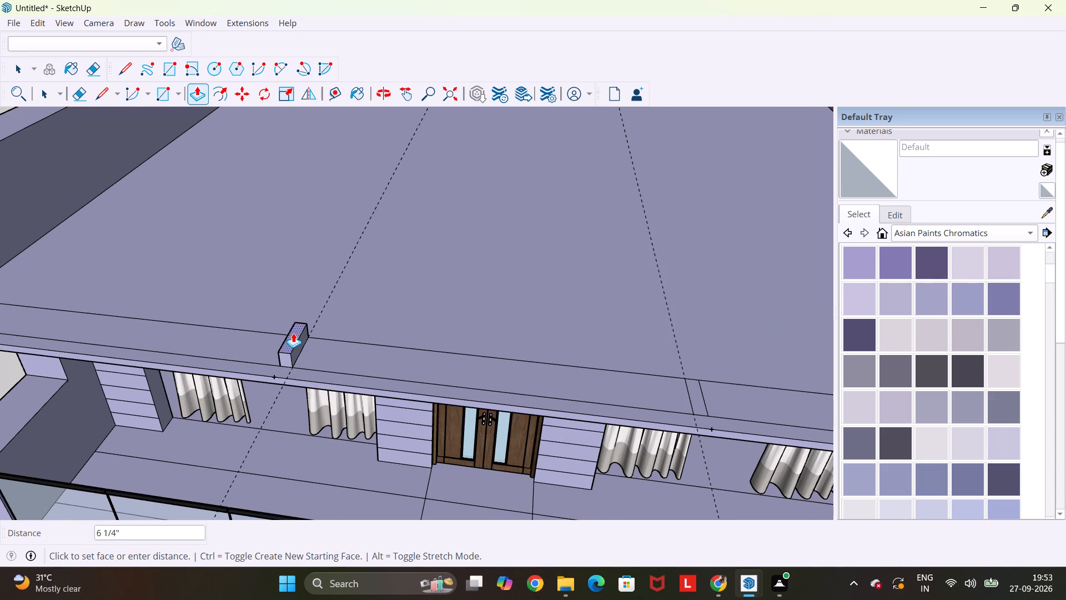
pyautogui.write("3'")
pyautogui.press('Return')
pyautogui.scroll(-6, 293, 333)
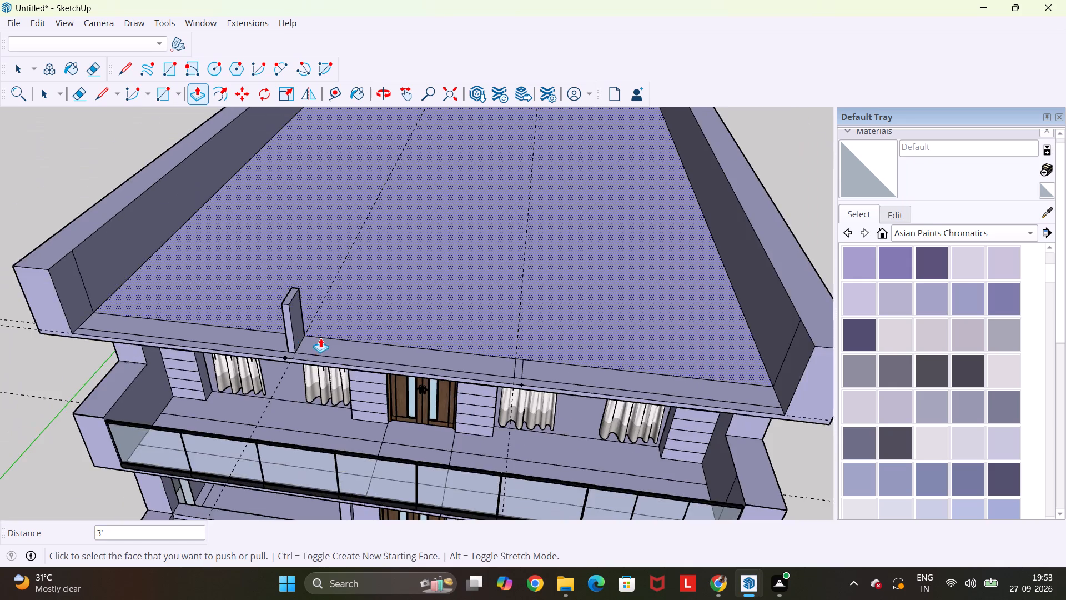
pyautogui.scroll(5, 576, 344)
pyautogui.scroll(5, 495, 381)
pyautogui.doubleClick(511, 374)
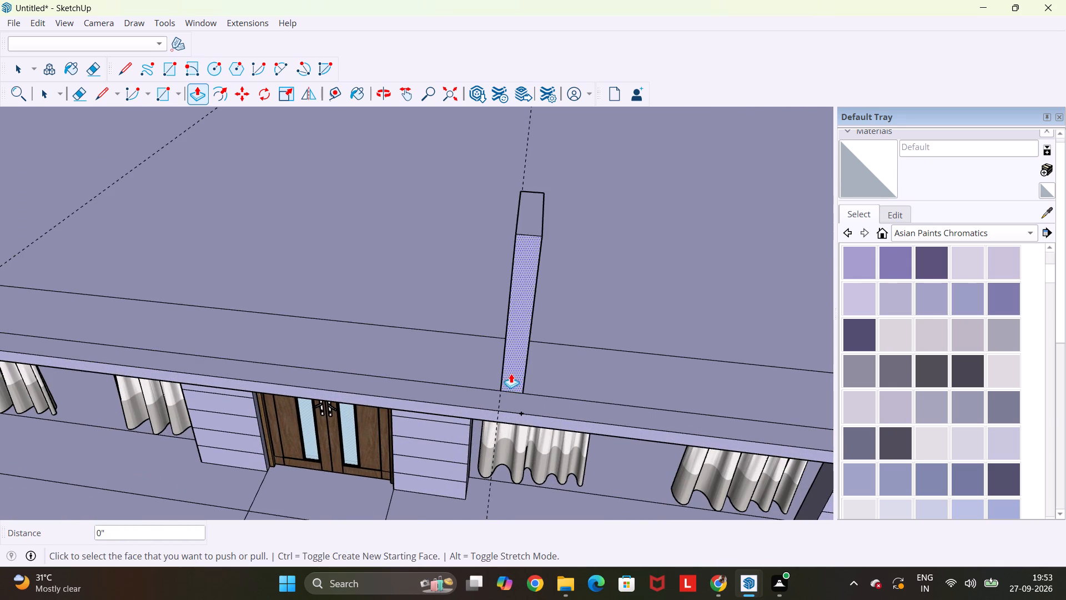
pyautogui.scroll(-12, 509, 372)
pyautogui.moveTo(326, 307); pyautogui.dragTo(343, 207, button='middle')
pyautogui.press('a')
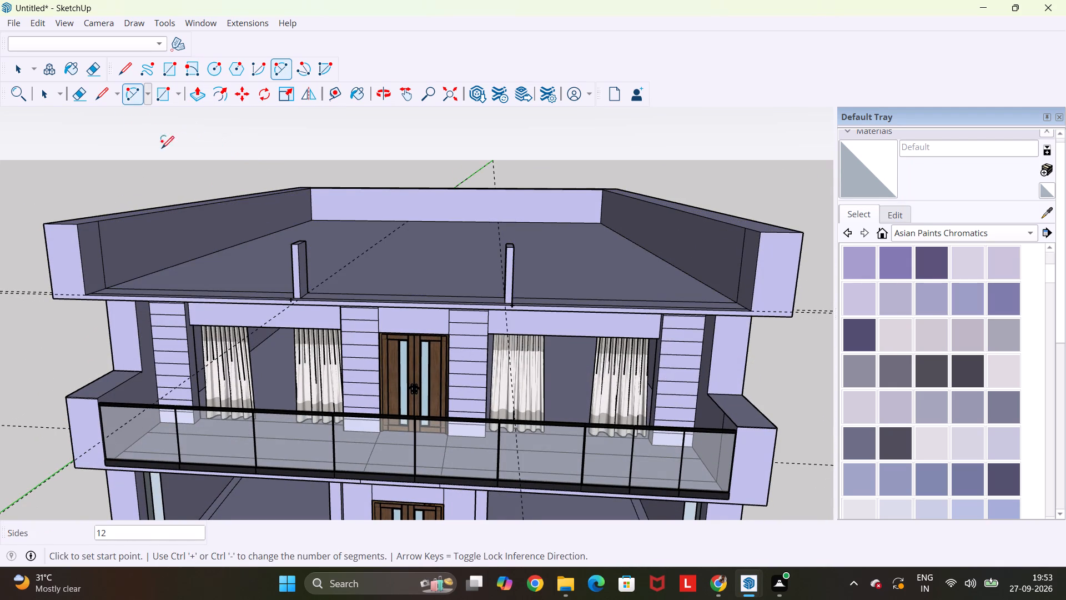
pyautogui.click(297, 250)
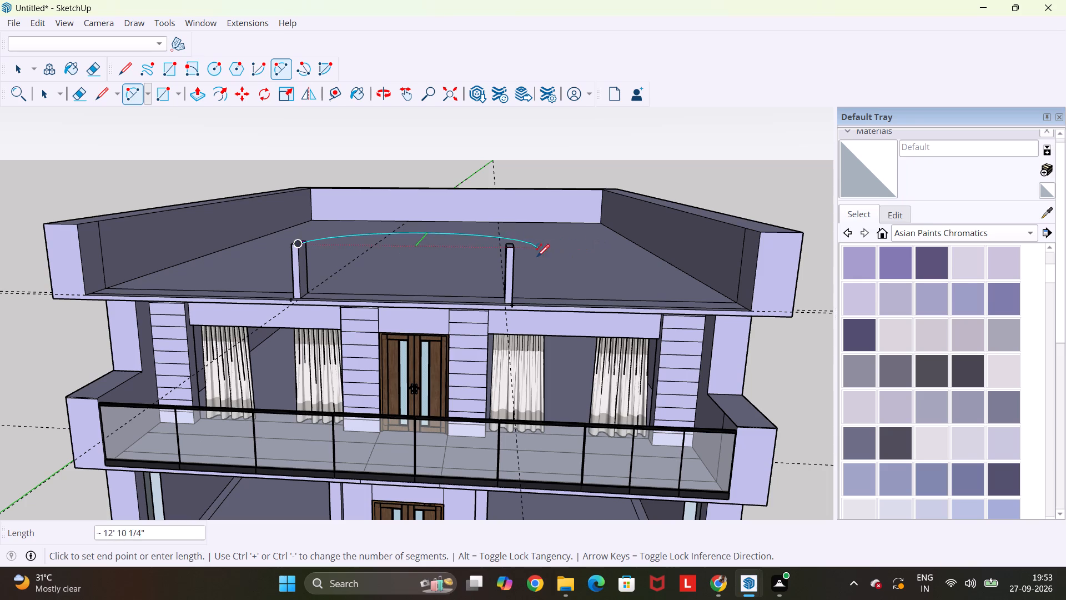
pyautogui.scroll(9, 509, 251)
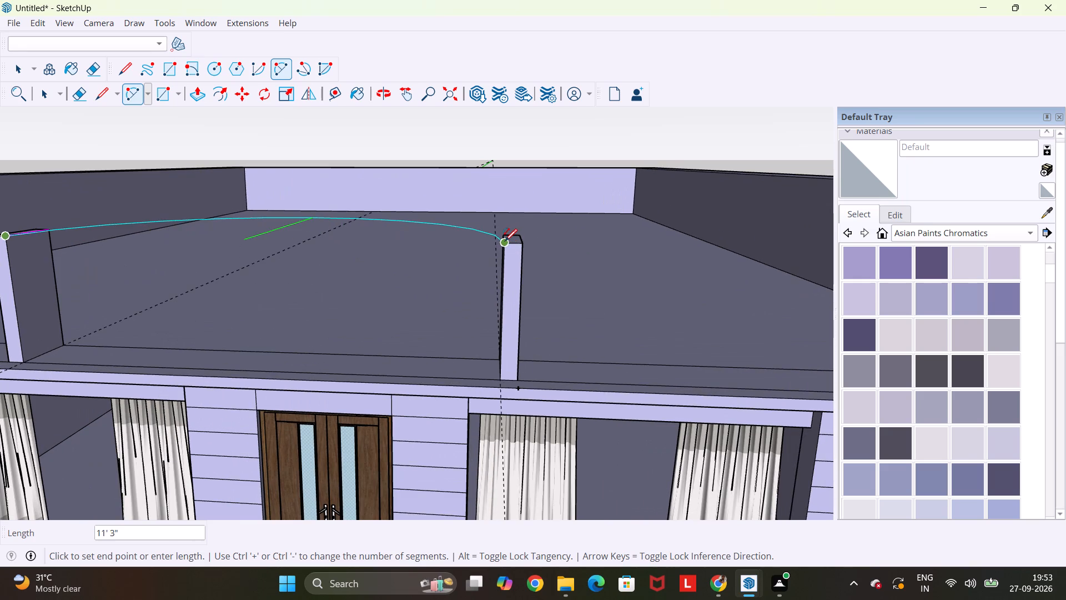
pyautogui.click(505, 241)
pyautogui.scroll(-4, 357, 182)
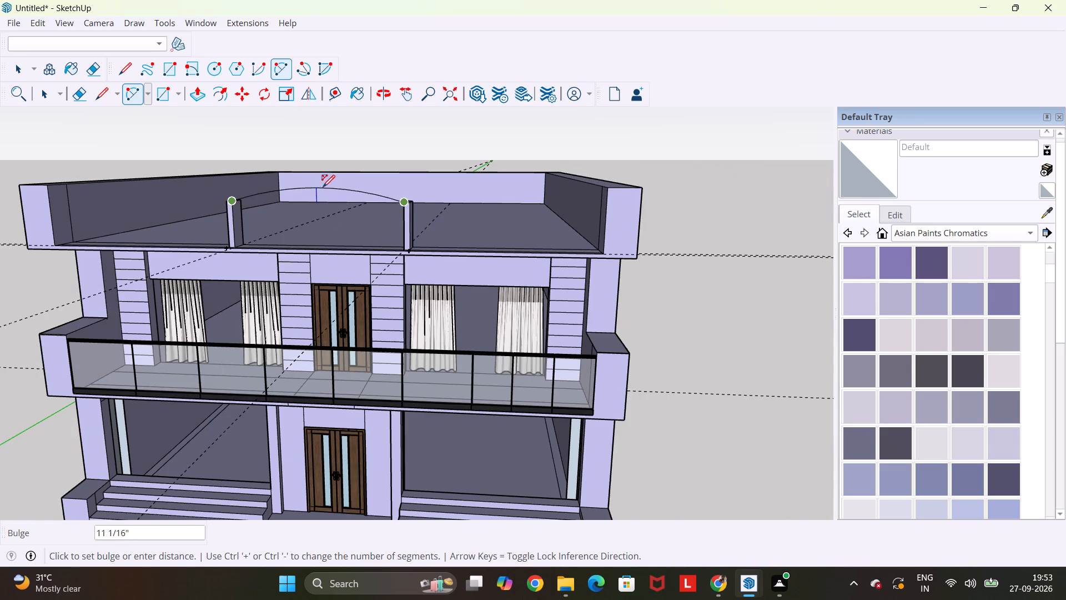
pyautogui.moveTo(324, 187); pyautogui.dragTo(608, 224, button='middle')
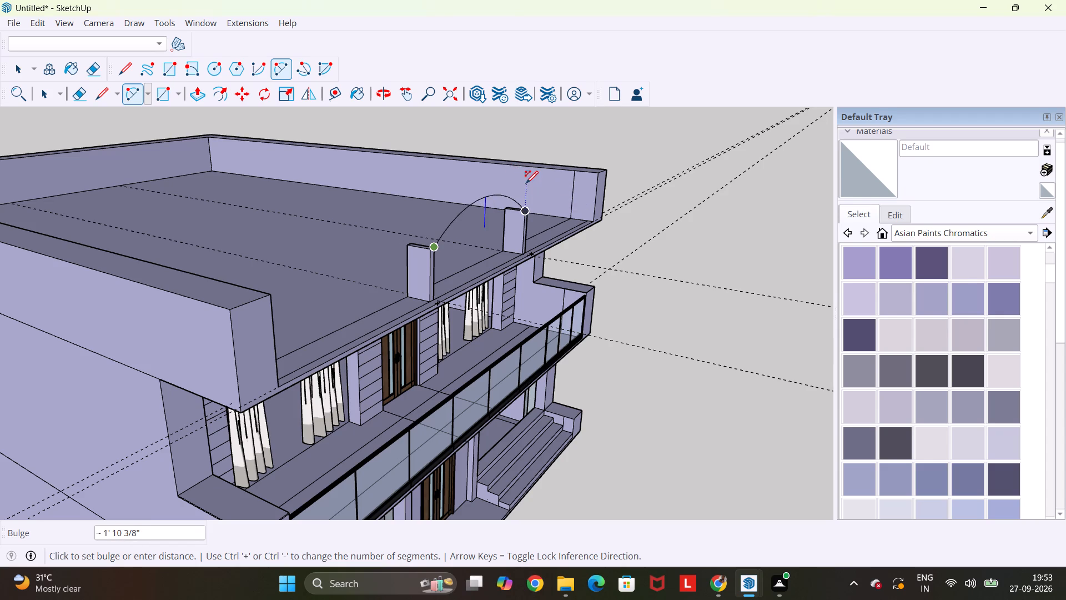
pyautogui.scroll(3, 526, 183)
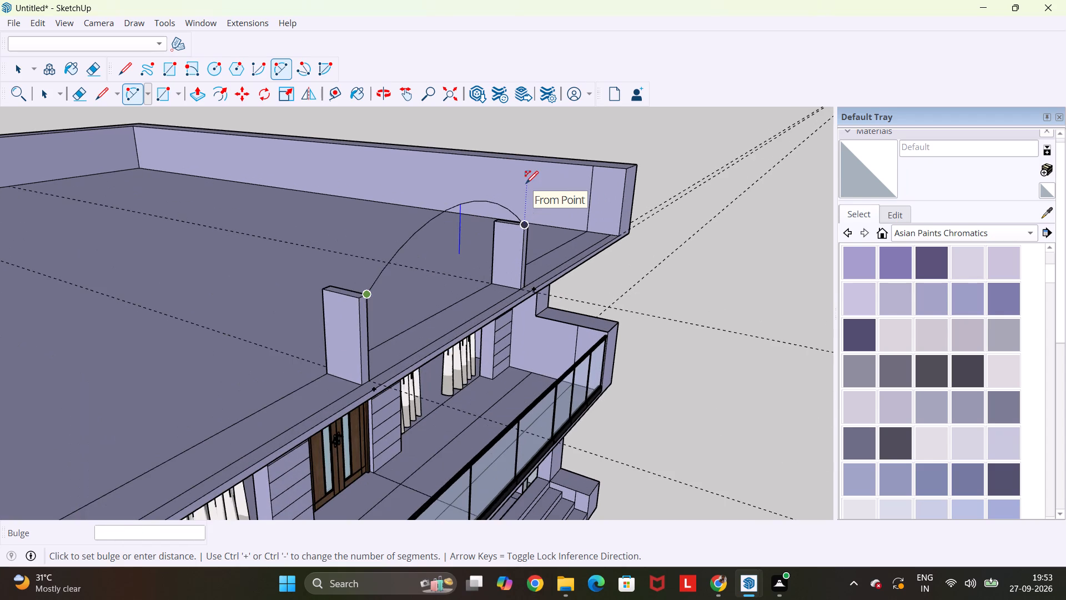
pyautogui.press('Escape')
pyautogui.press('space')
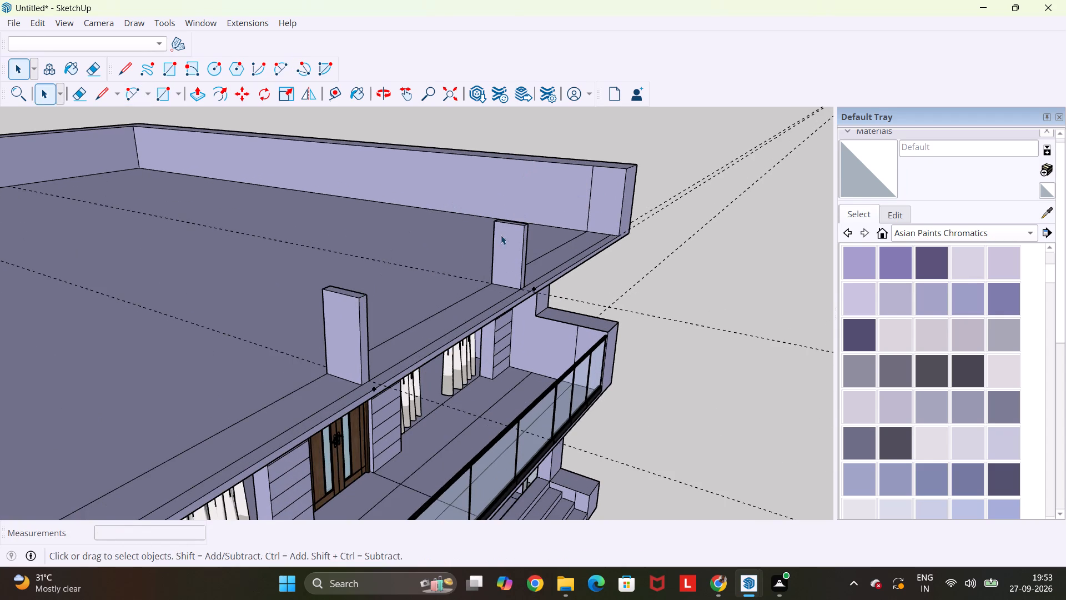
# Draw a 1.5' line inward from the top front inner corner of each post, toward the opposite post.
pyautogui.moveTo(501, 235); pyautogui.dragTo(233, 266, button='middle')
pyautogui.scroll(1, 233, 266)
pyautogui.press('l')
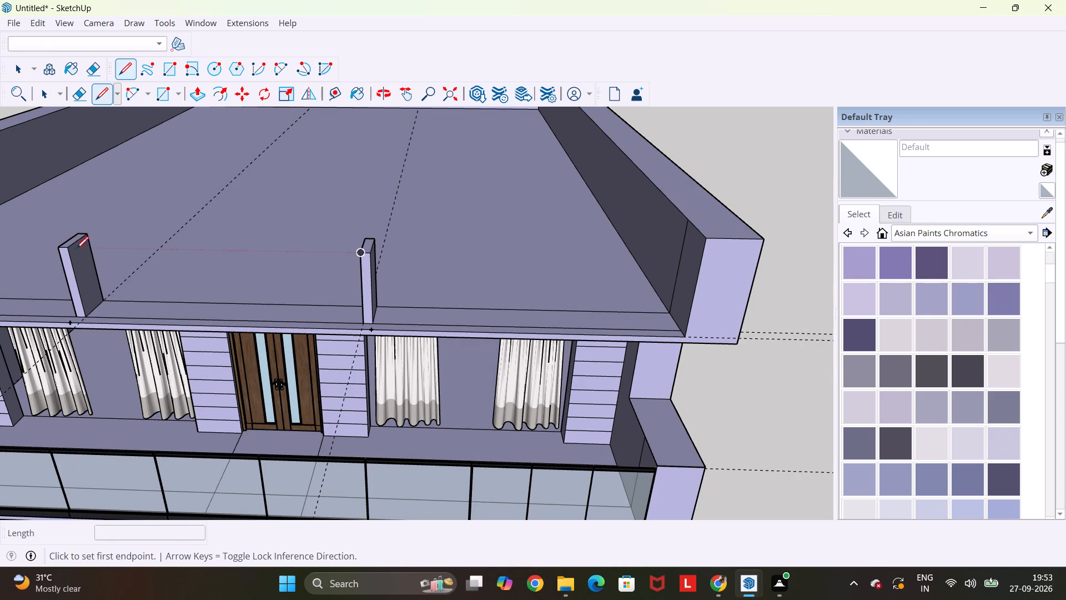
pyautogui.click(69, 249)
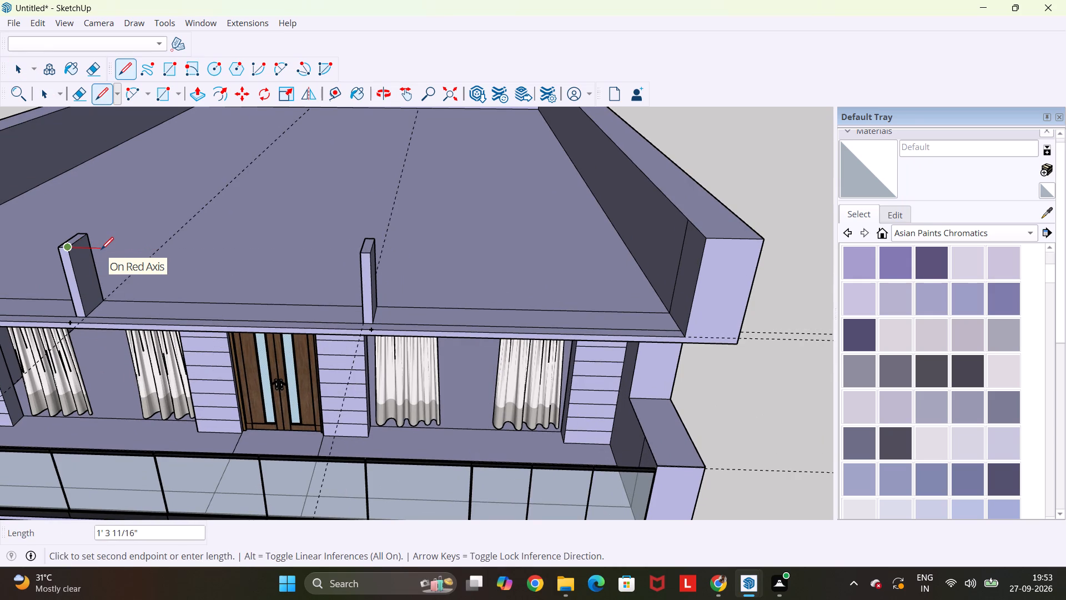
pyautogui.write("1.5'")
pyautogui.press('Return')
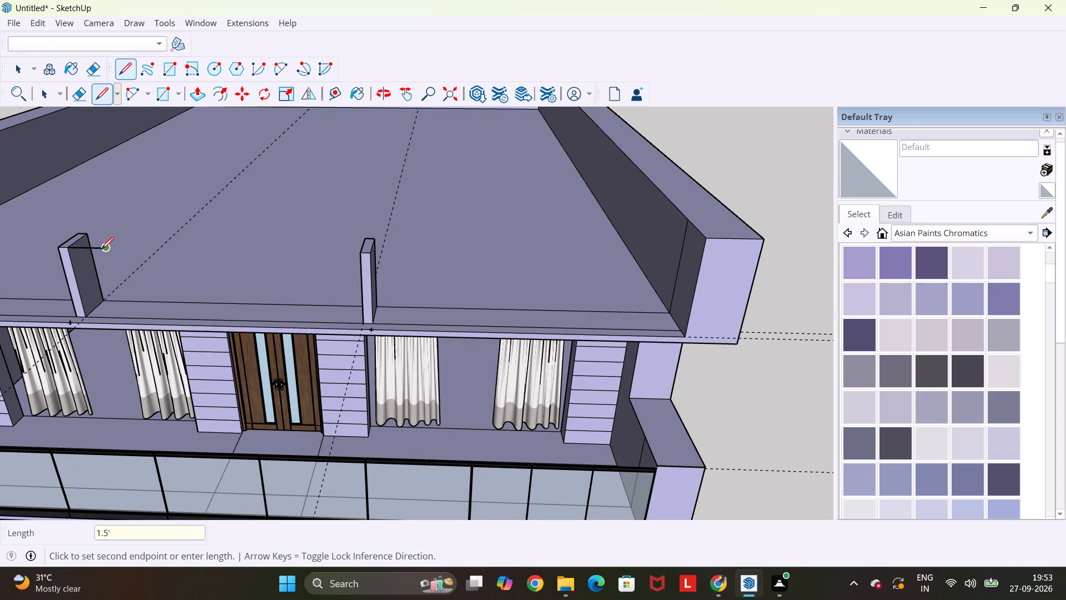
pyautogui.press('Escape')
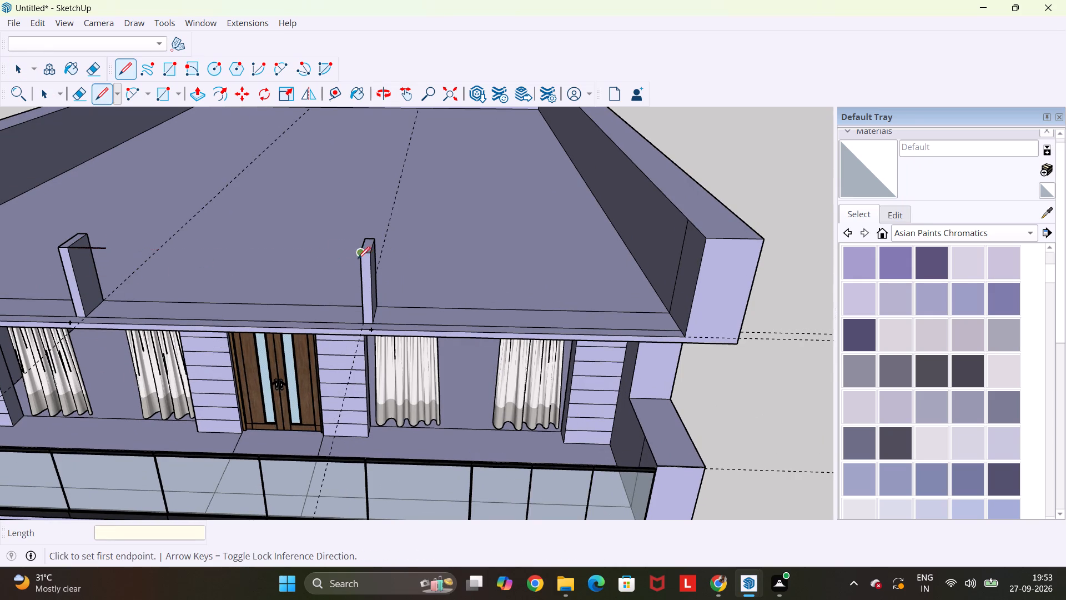
pyautogui.click(359, 254)
pyautogui.write("1.5'")
pyautogui.press('Return')
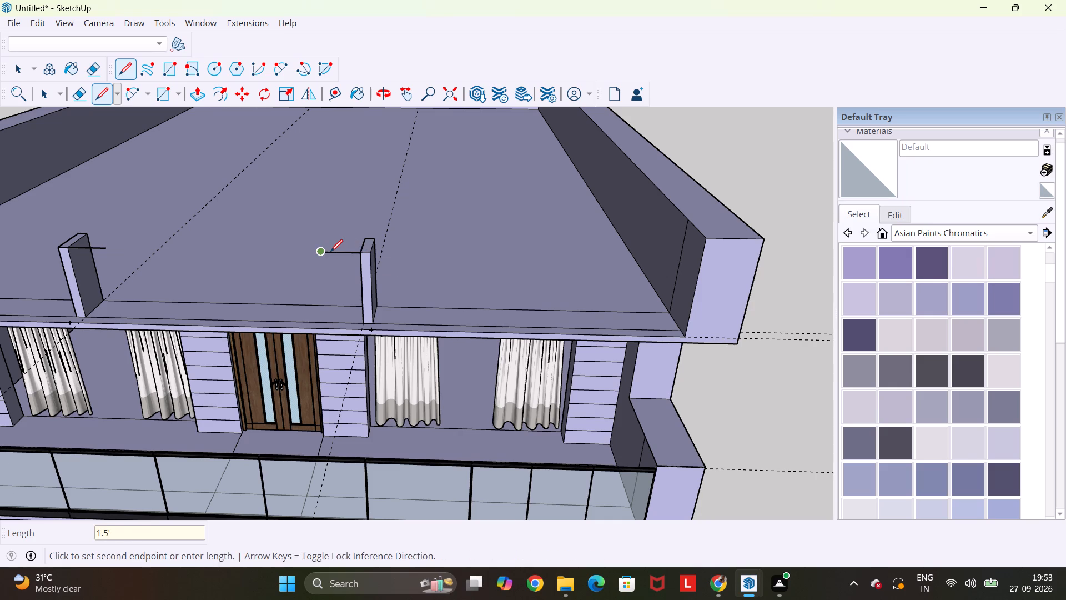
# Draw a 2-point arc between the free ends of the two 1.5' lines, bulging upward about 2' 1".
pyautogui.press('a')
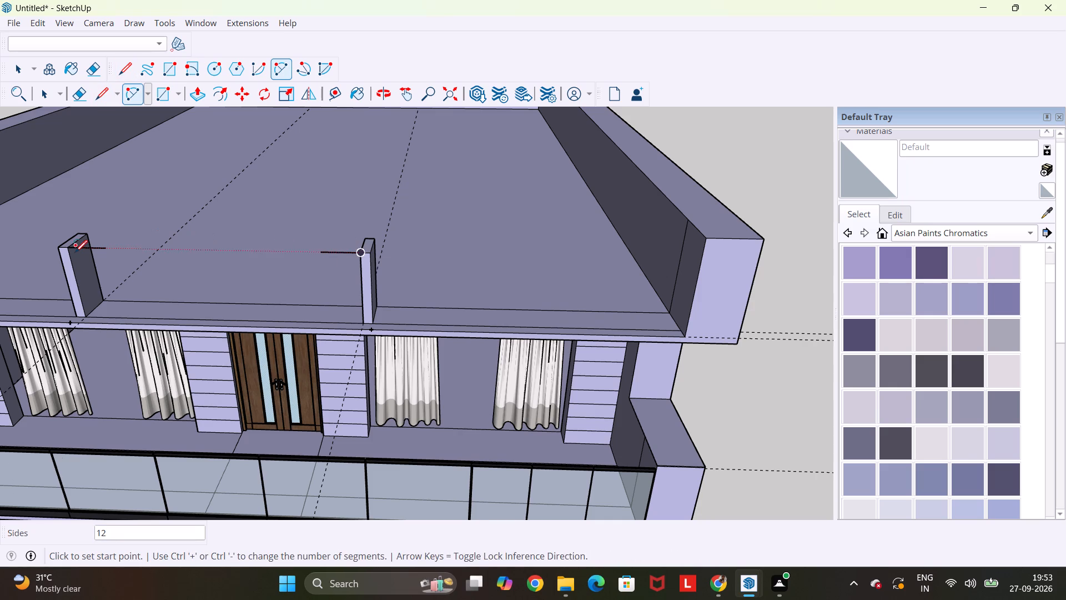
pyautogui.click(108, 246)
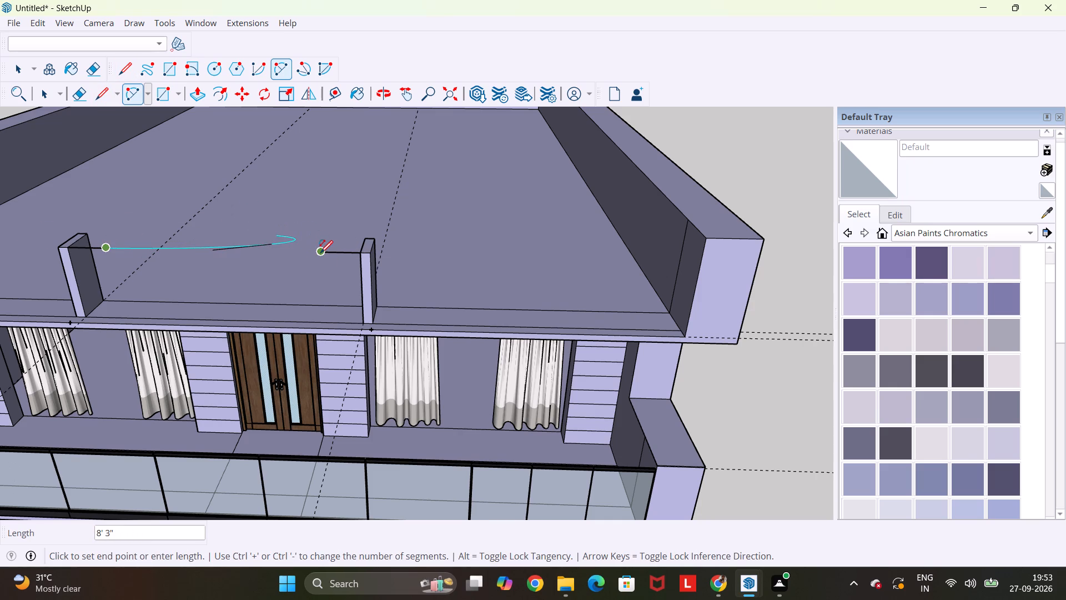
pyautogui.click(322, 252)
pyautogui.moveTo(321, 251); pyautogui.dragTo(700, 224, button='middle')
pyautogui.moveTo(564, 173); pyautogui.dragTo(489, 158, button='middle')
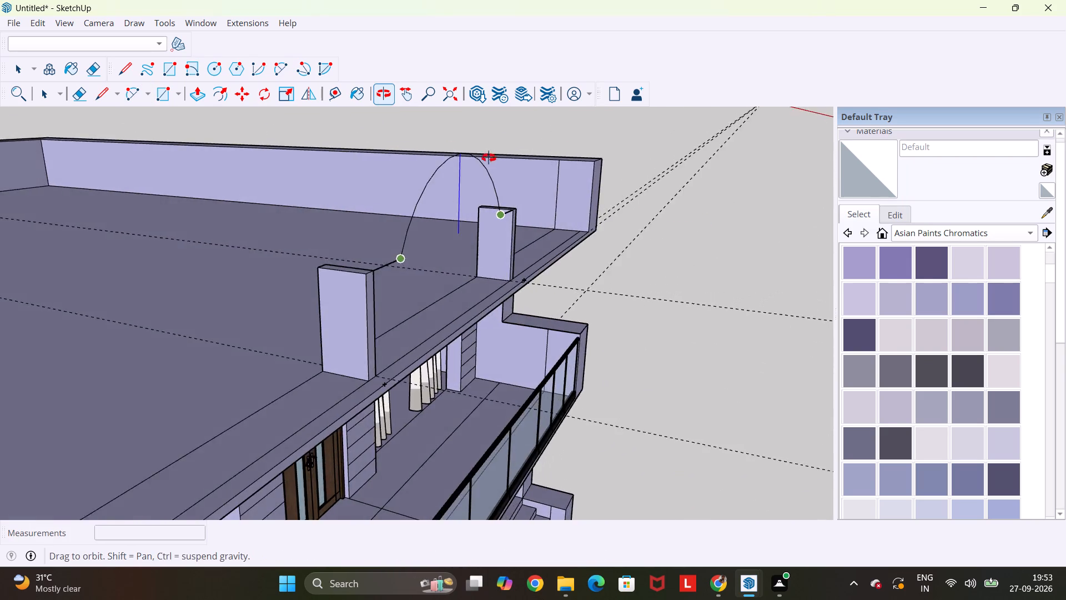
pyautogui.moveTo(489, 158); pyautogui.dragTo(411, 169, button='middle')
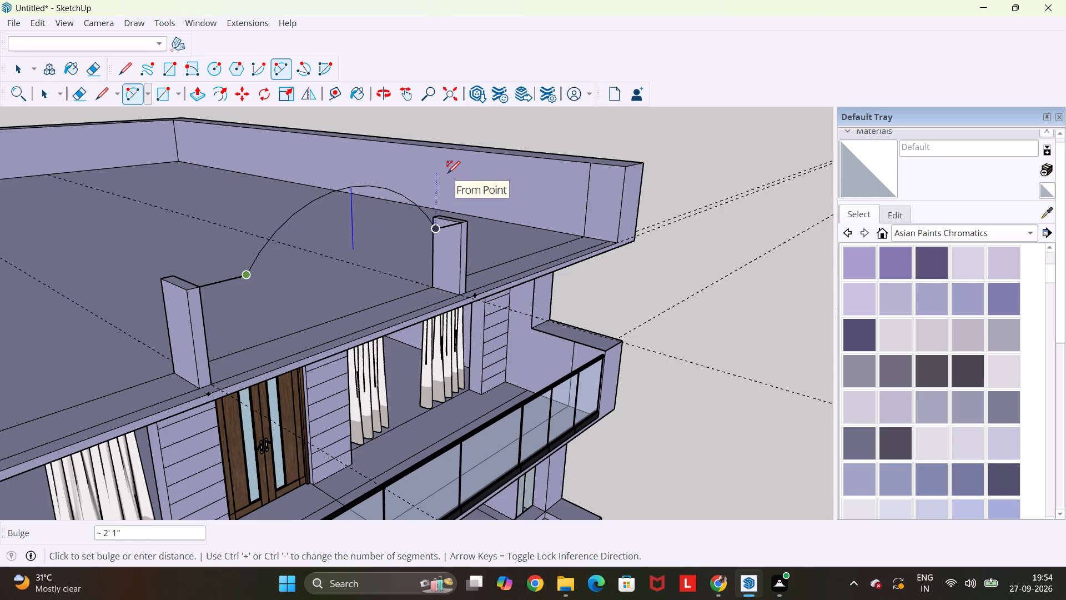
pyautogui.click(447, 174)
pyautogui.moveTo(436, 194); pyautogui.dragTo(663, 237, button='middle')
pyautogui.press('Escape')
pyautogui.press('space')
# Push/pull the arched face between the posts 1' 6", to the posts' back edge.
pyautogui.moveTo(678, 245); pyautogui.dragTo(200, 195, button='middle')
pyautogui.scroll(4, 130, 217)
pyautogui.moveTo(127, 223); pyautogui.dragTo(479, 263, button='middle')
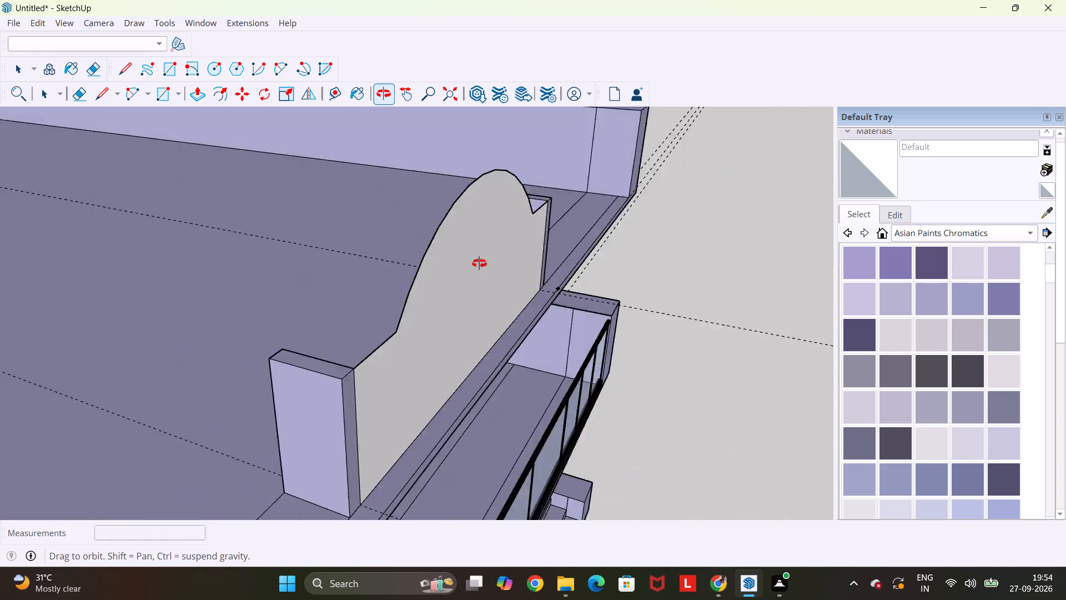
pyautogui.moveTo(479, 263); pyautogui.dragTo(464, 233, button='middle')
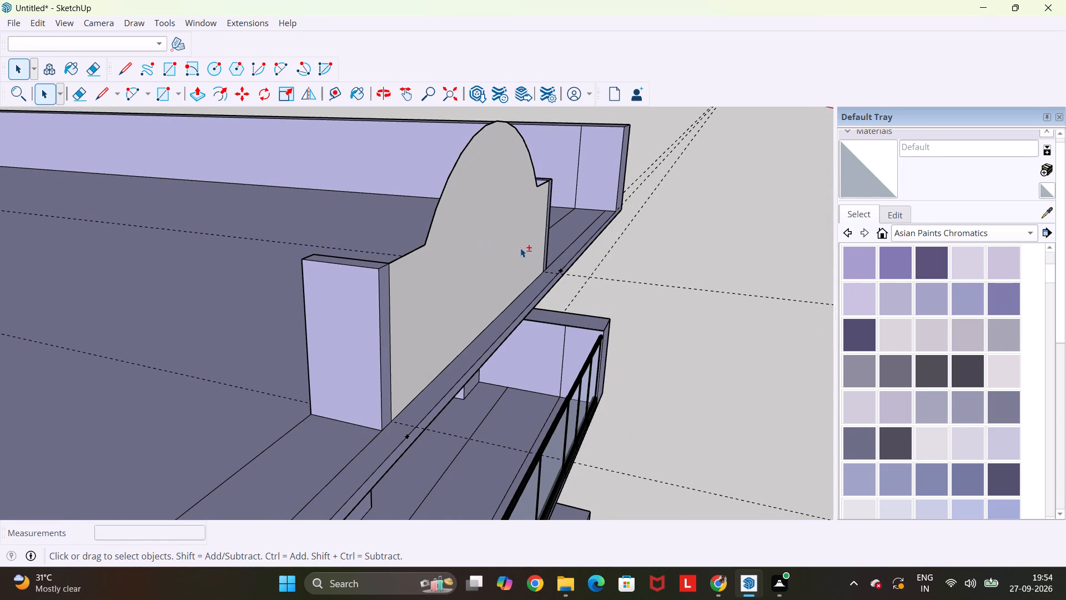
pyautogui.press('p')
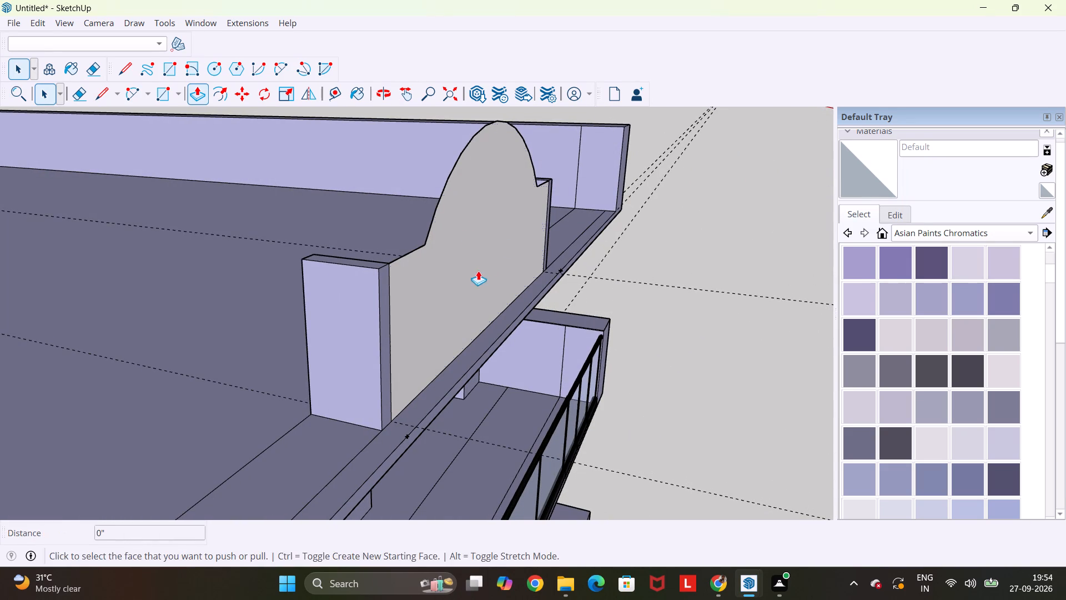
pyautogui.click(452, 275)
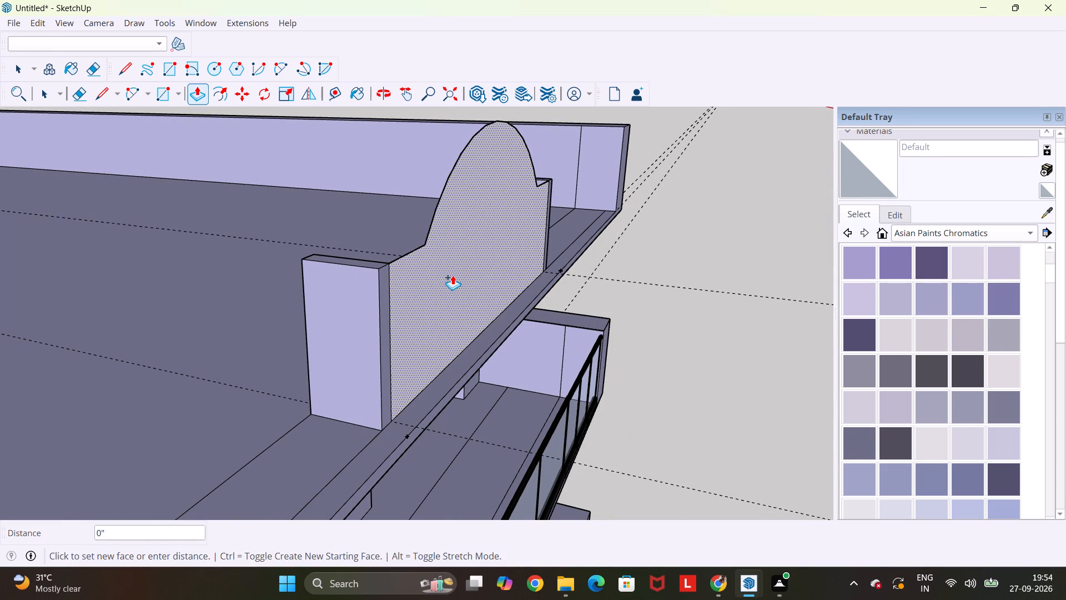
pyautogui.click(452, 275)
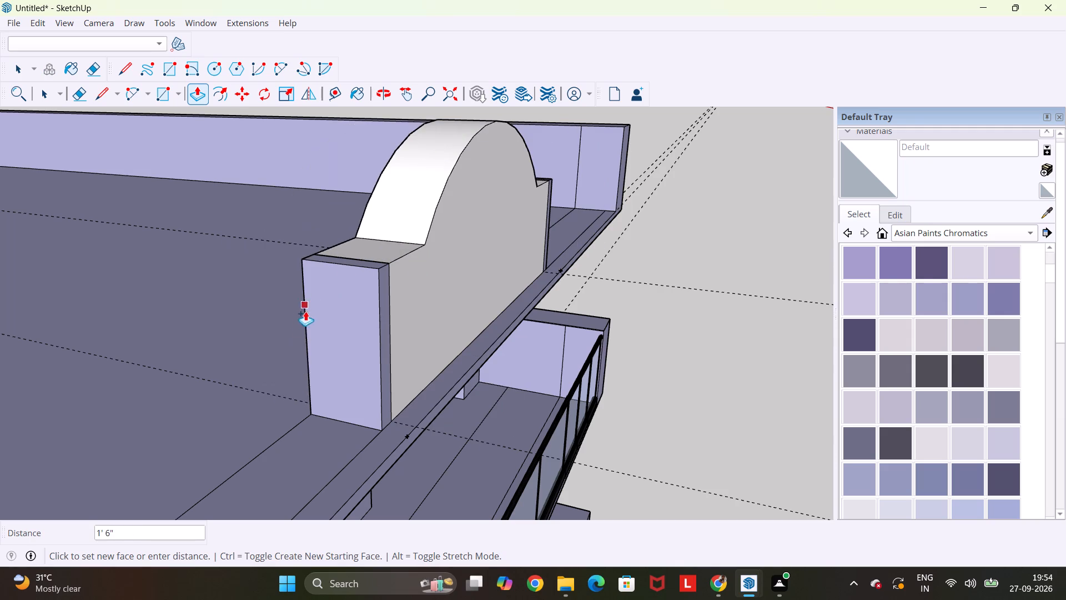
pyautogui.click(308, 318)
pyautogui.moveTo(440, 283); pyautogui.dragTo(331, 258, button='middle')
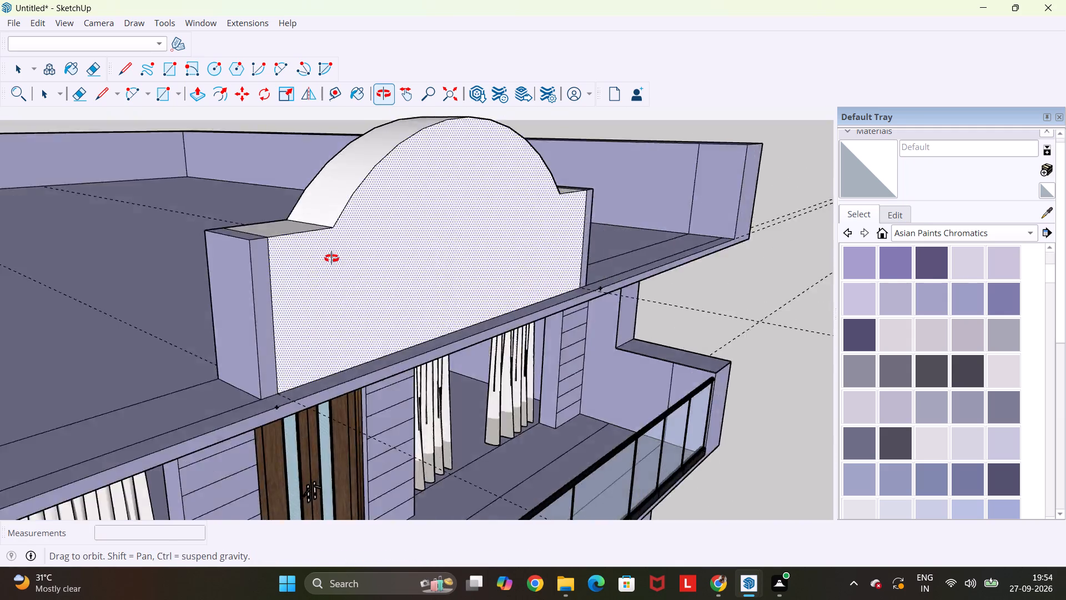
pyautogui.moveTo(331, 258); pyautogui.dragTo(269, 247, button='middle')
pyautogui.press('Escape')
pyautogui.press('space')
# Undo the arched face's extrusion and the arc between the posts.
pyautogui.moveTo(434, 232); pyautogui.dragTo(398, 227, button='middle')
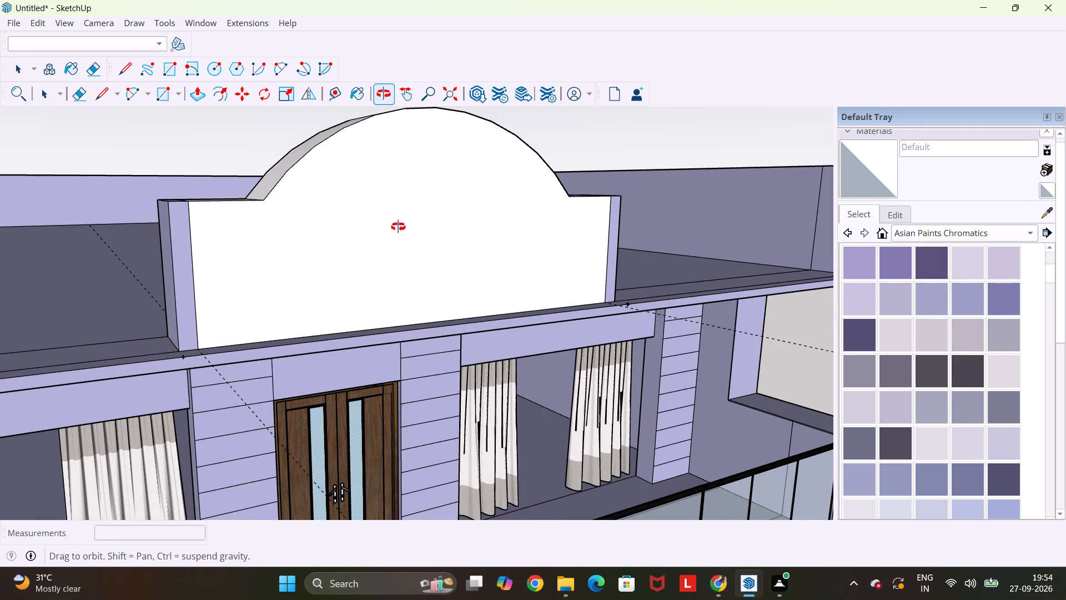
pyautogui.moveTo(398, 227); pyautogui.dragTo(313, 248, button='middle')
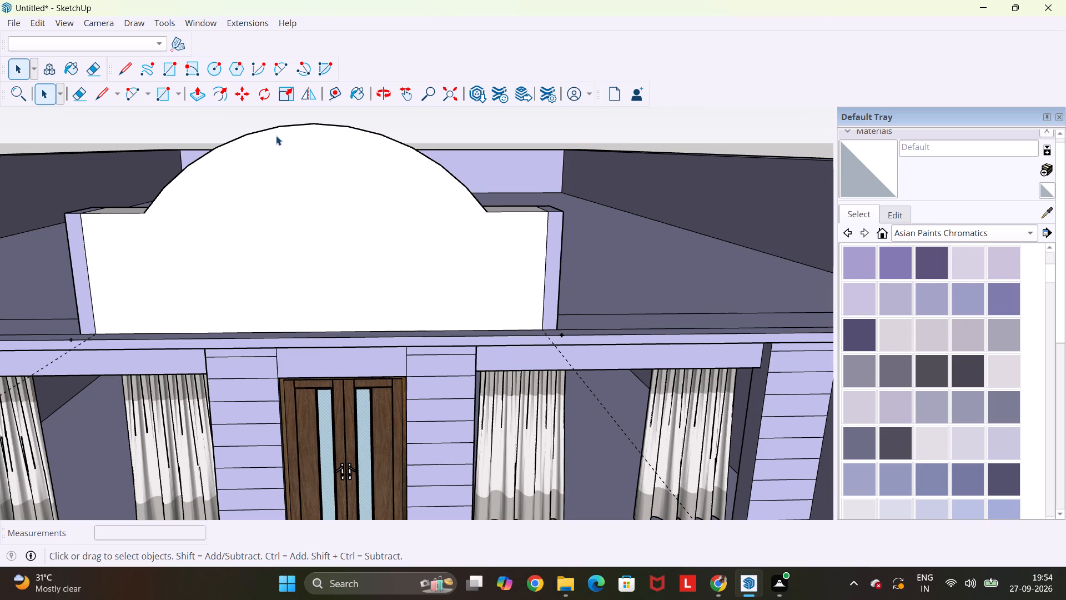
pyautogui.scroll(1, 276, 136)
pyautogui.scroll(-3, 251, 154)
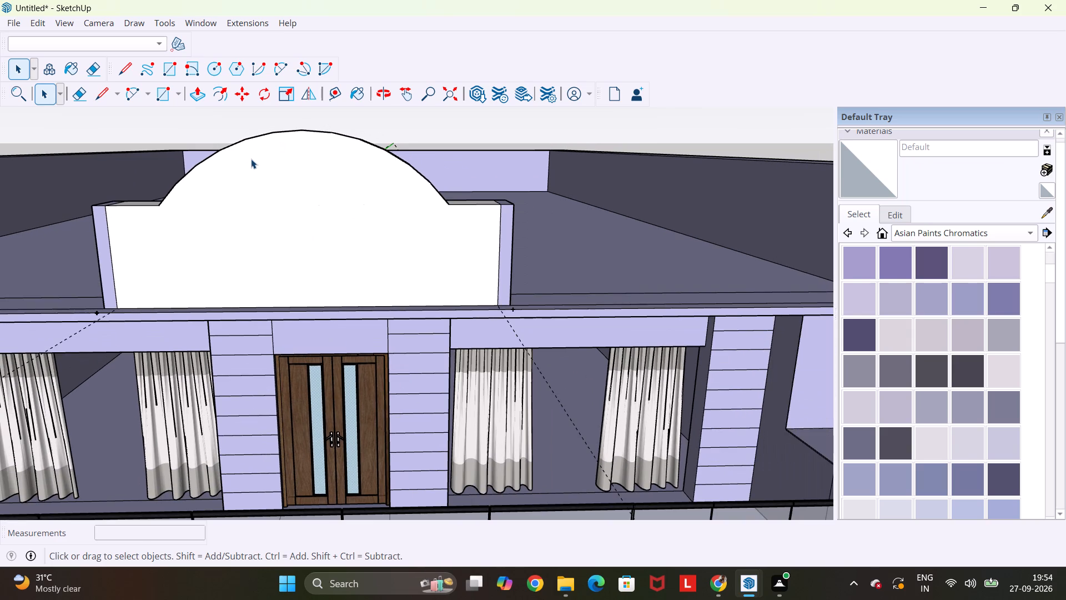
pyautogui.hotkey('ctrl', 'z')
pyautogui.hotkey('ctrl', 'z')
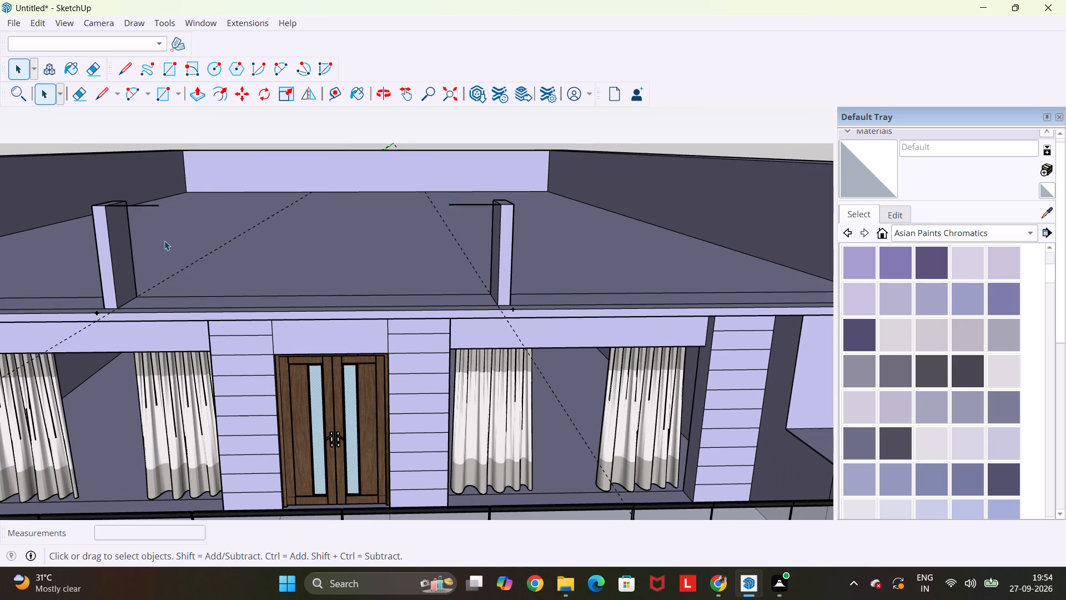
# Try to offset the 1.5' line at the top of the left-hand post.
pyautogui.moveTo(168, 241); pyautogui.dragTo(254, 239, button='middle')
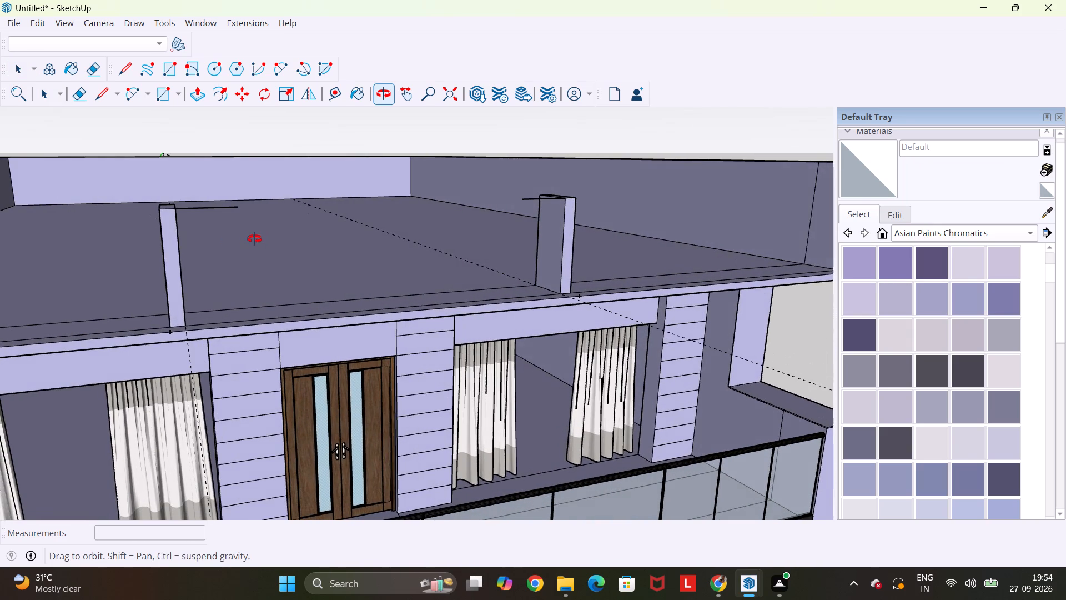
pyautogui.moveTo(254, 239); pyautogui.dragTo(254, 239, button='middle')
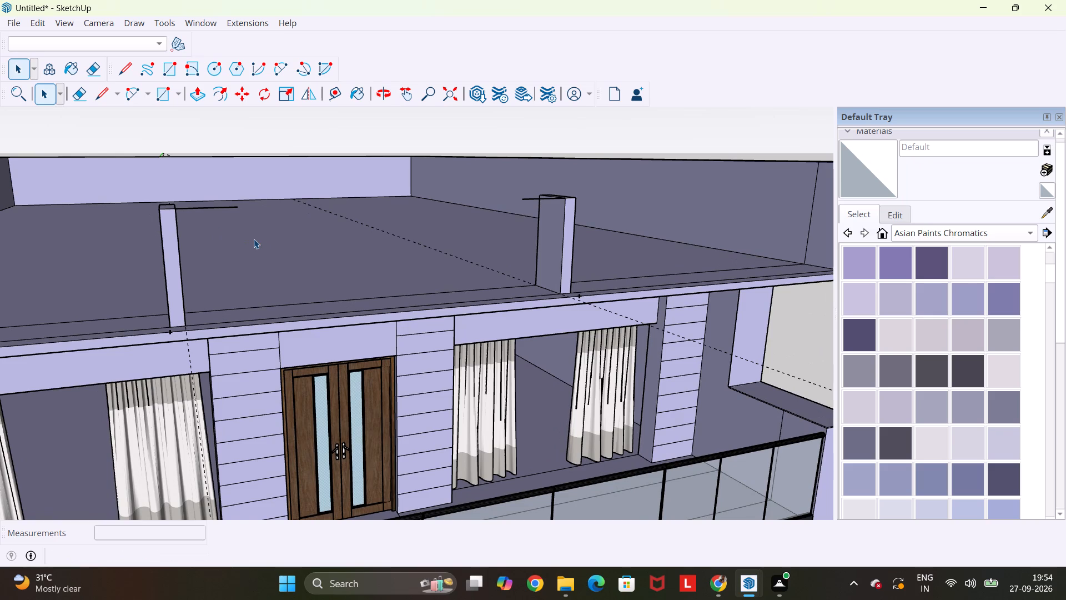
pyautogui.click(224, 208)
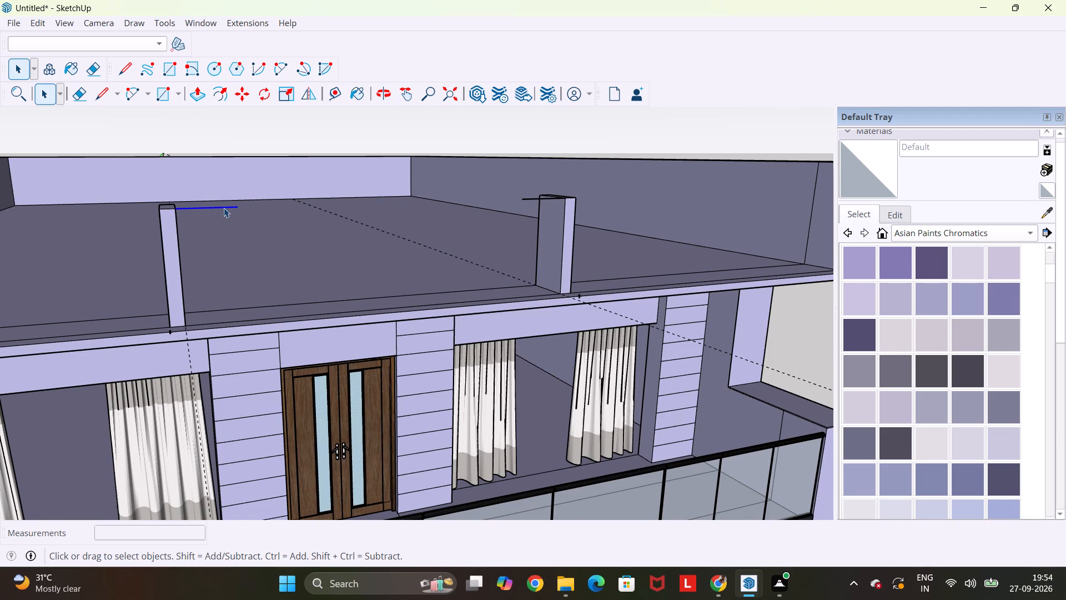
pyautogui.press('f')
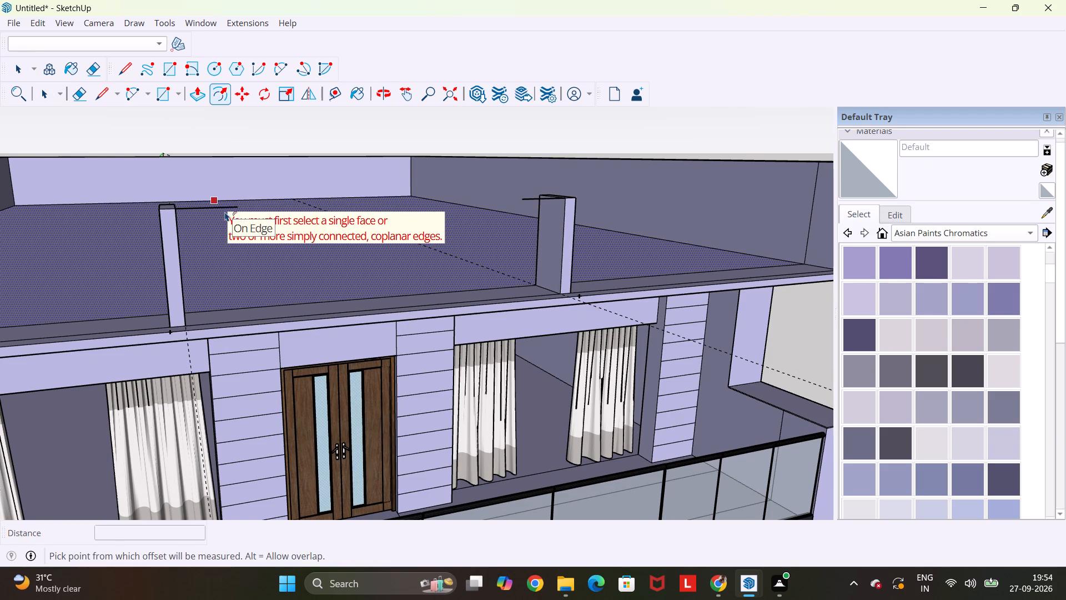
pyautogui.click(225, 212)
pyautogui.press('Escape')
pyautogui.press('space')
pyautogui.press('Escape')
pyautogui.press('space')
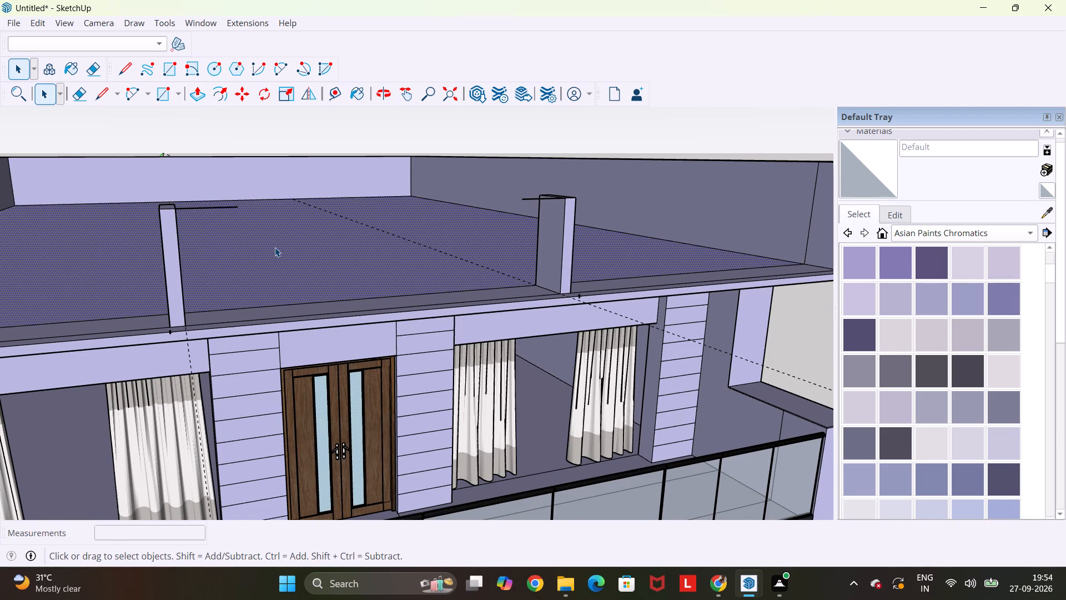
# Examine the whole facade and the upper floor's grooved strips and wall bands from several angles.
pyautogui.scroll(-3, 252, 213)
pyautogui.click(796, 248)
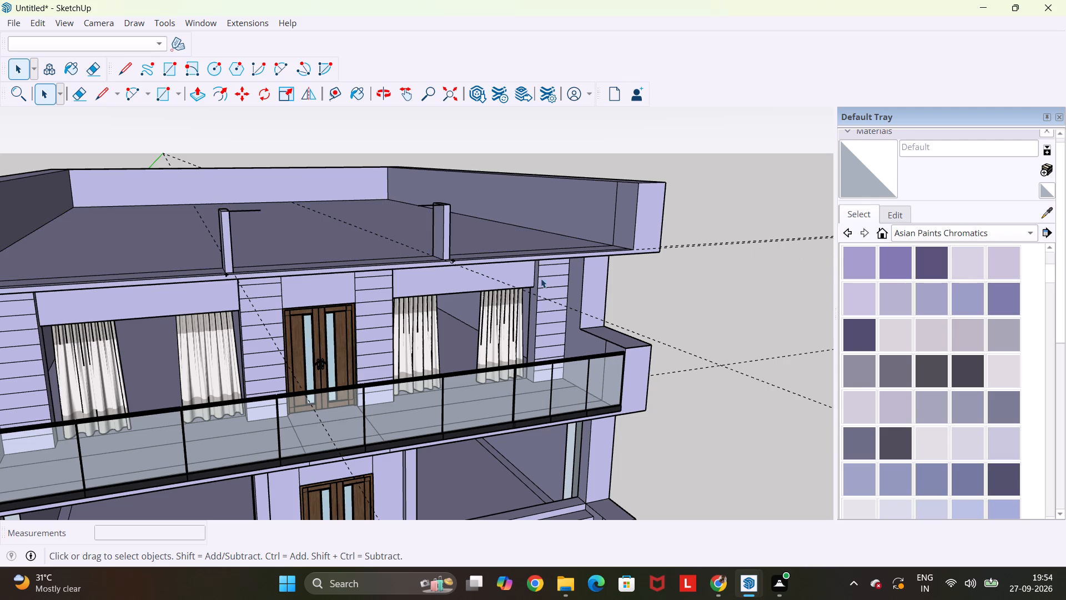
pyautogui.moveTo(541, 278); pyautogui.dragTo(479, 180, button='middle')
pyautogui.scroll(-7, 486, 180)
pyautogui.moveTo(410, 179); pyautogui.dragTo(542, 291, button='middle')
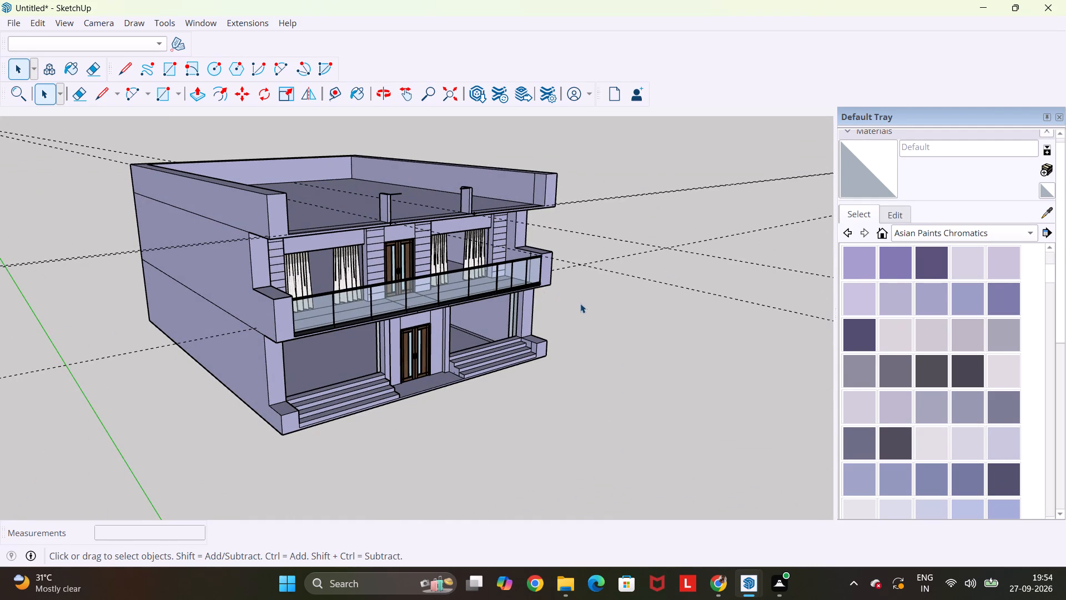
pyautogui.moveTo(565, 264); pyautogui.dragTo(384, 196, button='middle')
pyautogui.scroll(2, 445, 239)
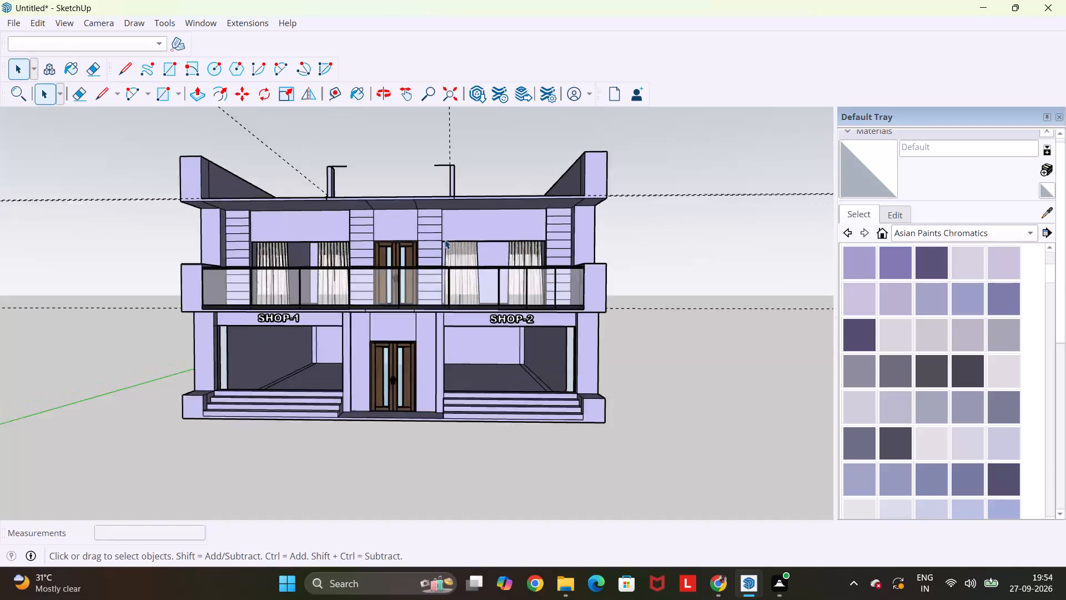
pyautogui.scroll(8, 445, 239)
pyautogui.click(435, 183)
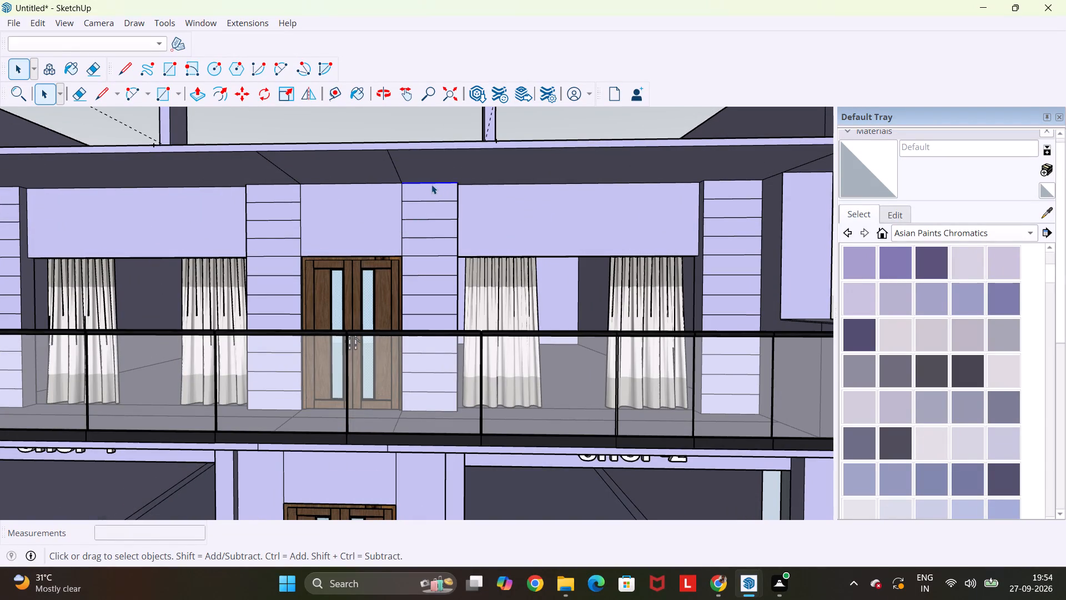
pyautogui.scroll(14, 425, 184)
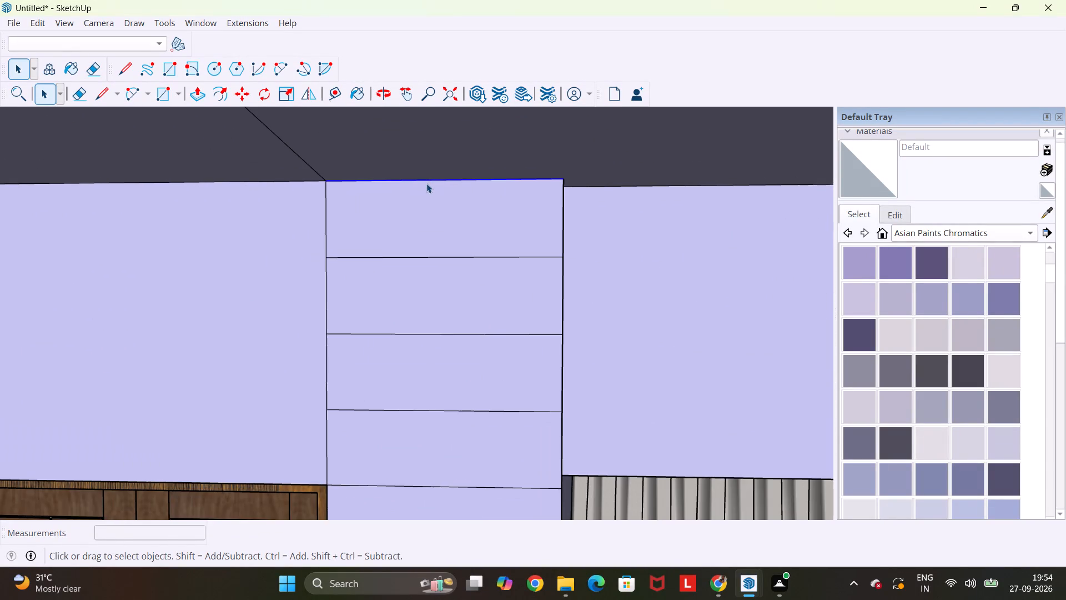
pyautogui.scroll(-6, 426, 183)
pyautogui.moveTo(499, 208); pyautogui.dragTo(284, 223, button='middle')
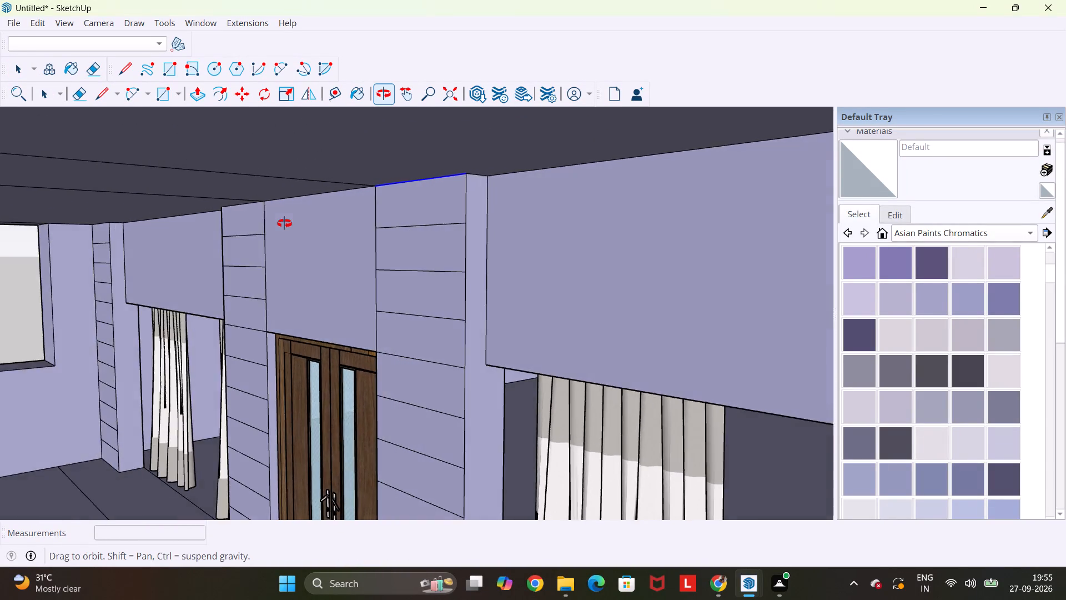
pyautogui.moveTo(284, 223); pyautogui.dragTo(497, 266, button='middle')
pyautogui.scroll(-11, 927, 344)
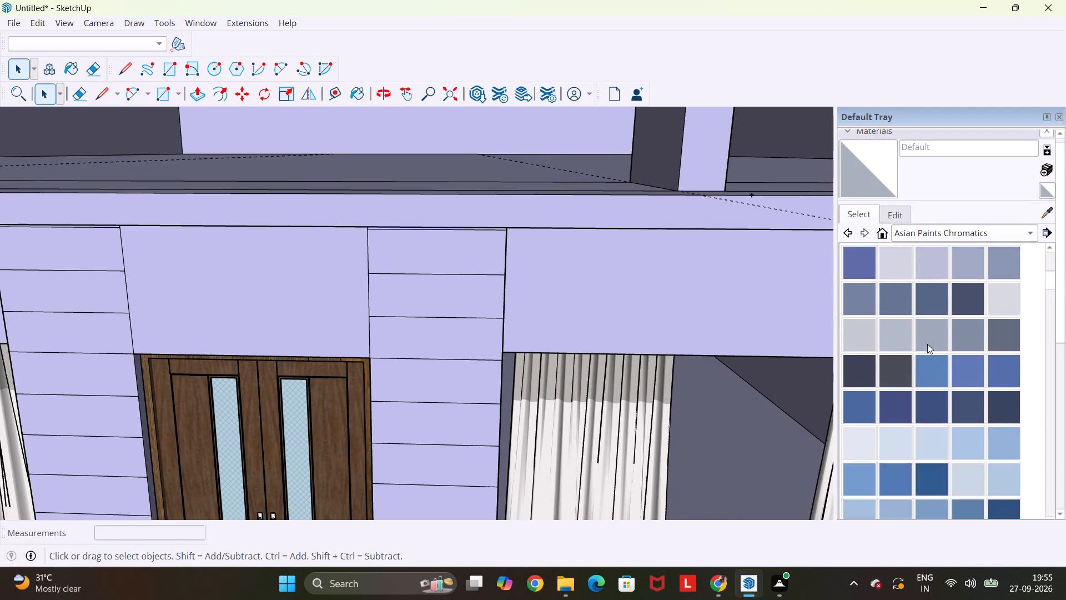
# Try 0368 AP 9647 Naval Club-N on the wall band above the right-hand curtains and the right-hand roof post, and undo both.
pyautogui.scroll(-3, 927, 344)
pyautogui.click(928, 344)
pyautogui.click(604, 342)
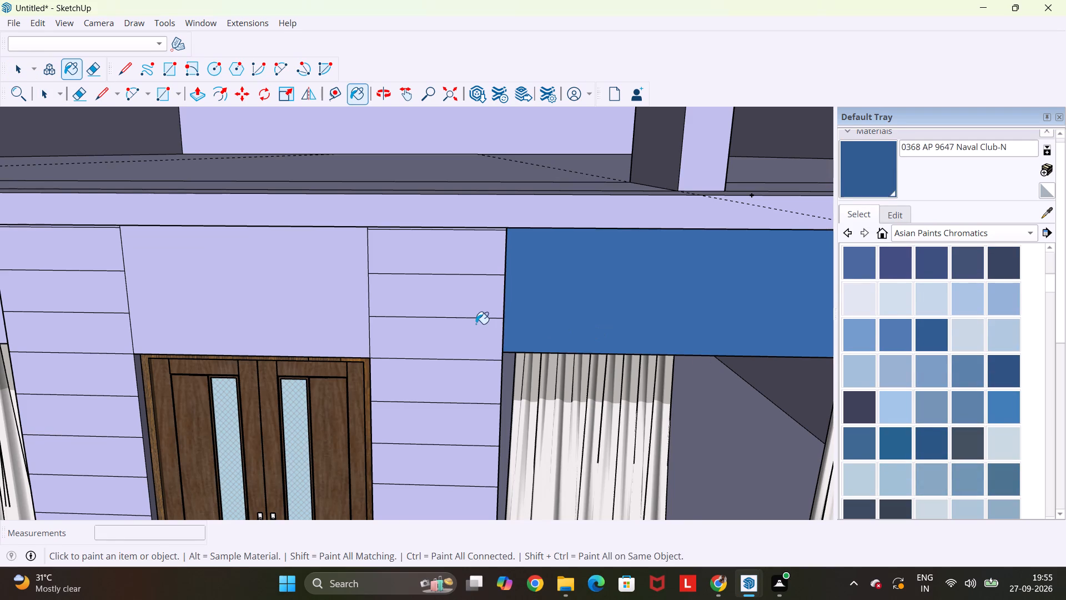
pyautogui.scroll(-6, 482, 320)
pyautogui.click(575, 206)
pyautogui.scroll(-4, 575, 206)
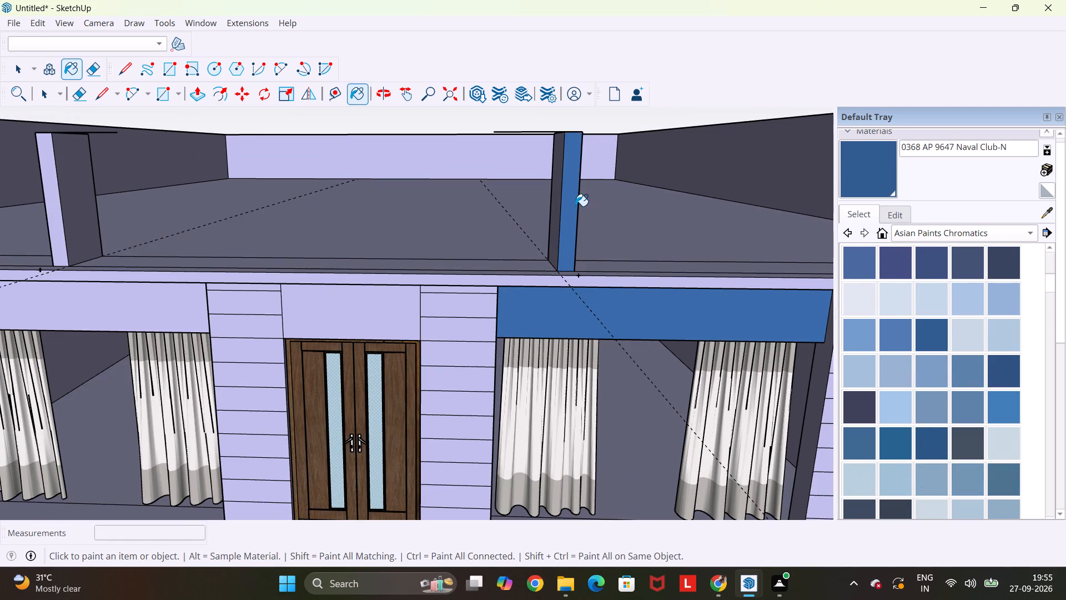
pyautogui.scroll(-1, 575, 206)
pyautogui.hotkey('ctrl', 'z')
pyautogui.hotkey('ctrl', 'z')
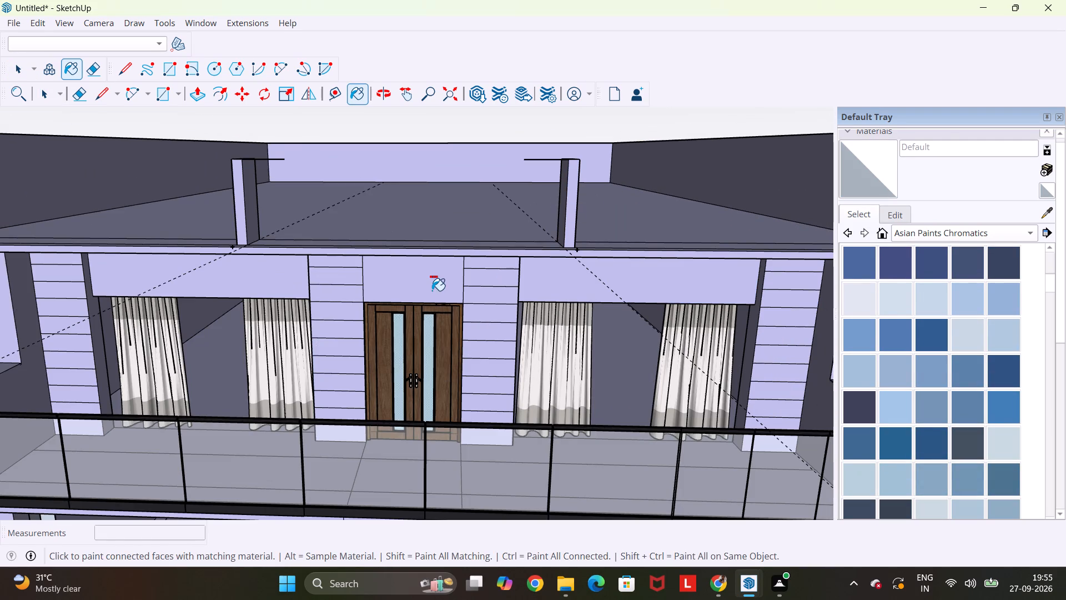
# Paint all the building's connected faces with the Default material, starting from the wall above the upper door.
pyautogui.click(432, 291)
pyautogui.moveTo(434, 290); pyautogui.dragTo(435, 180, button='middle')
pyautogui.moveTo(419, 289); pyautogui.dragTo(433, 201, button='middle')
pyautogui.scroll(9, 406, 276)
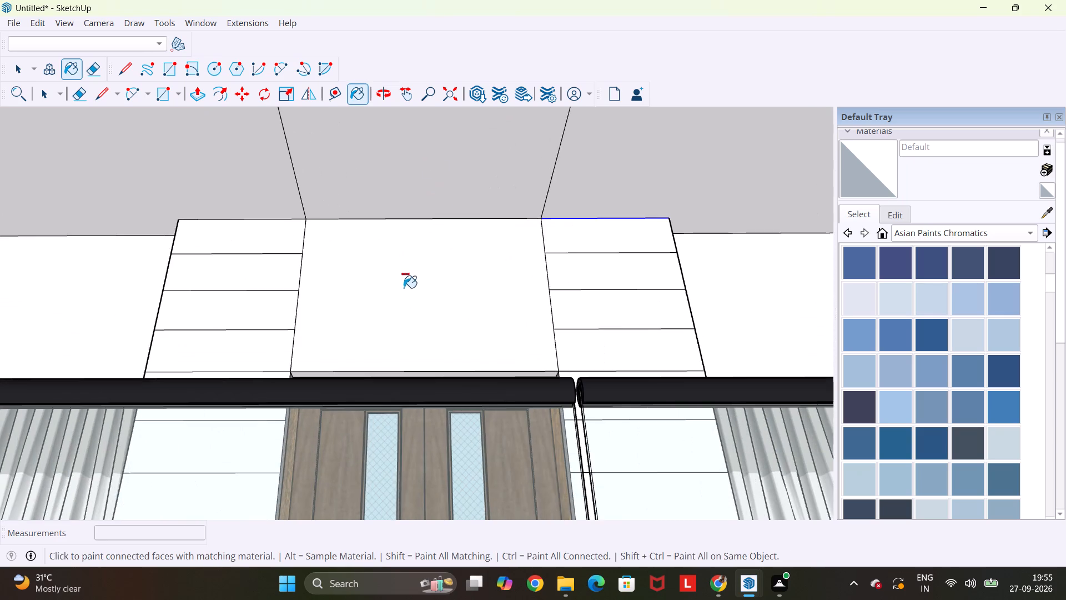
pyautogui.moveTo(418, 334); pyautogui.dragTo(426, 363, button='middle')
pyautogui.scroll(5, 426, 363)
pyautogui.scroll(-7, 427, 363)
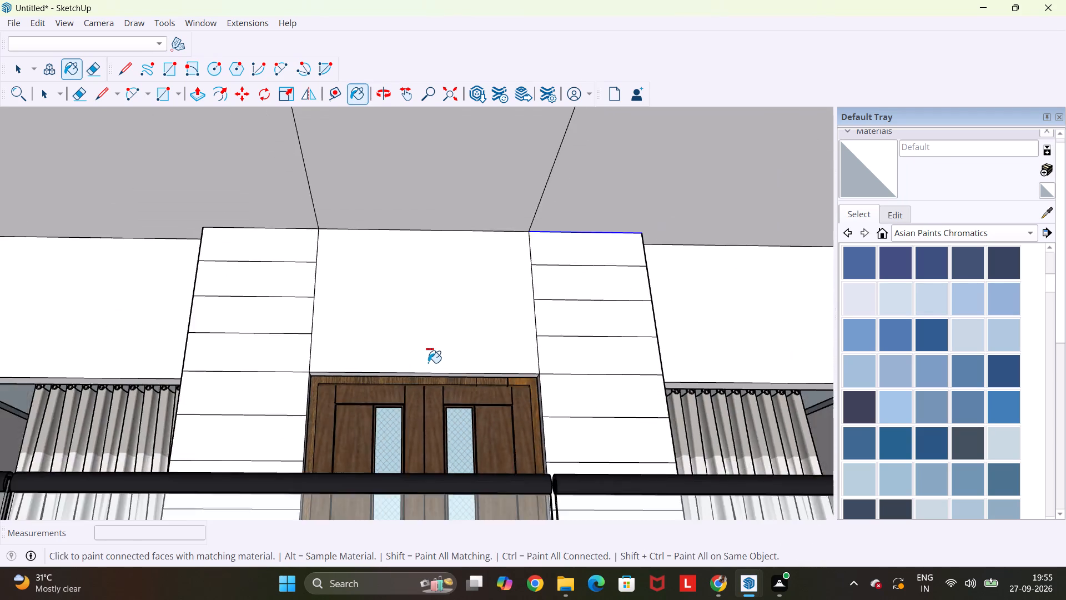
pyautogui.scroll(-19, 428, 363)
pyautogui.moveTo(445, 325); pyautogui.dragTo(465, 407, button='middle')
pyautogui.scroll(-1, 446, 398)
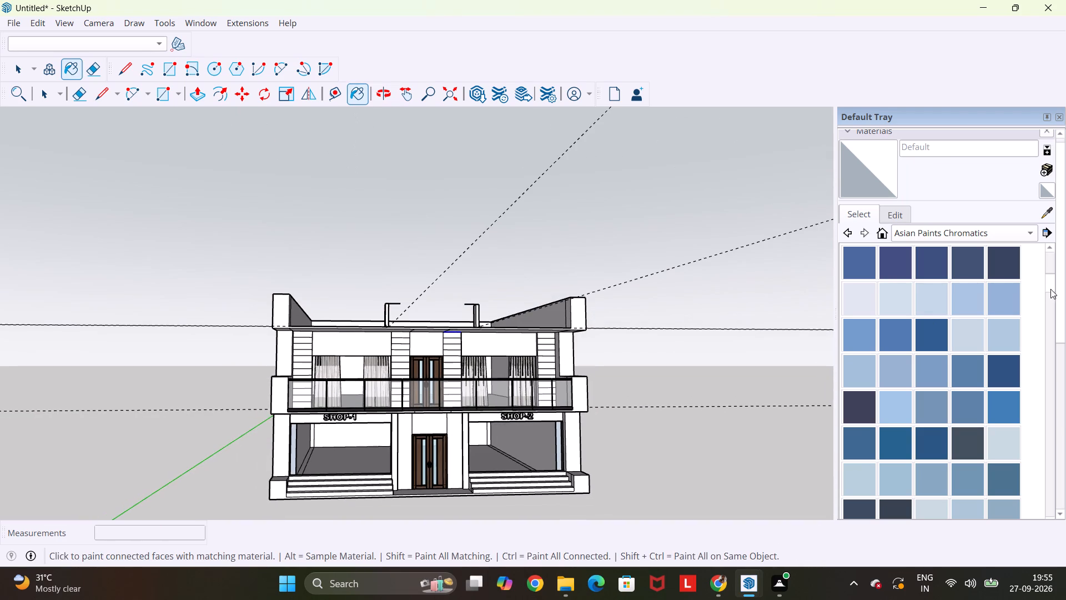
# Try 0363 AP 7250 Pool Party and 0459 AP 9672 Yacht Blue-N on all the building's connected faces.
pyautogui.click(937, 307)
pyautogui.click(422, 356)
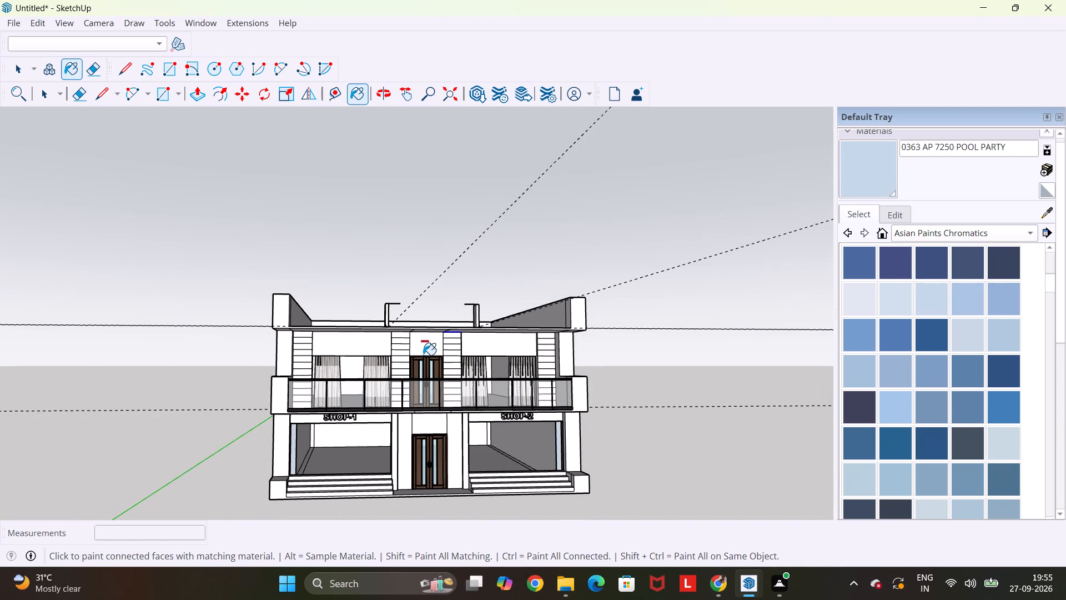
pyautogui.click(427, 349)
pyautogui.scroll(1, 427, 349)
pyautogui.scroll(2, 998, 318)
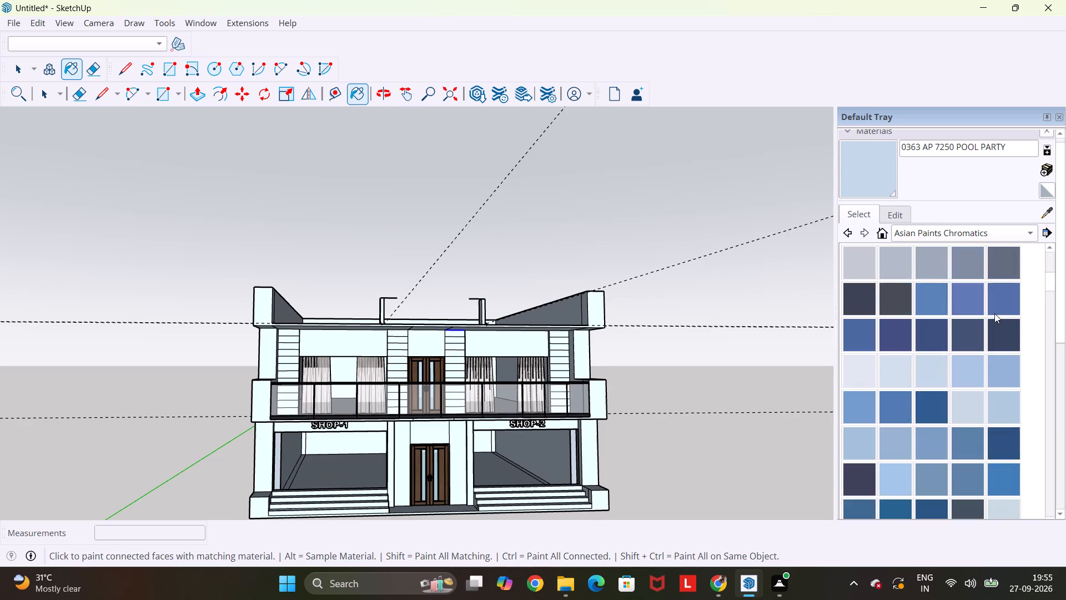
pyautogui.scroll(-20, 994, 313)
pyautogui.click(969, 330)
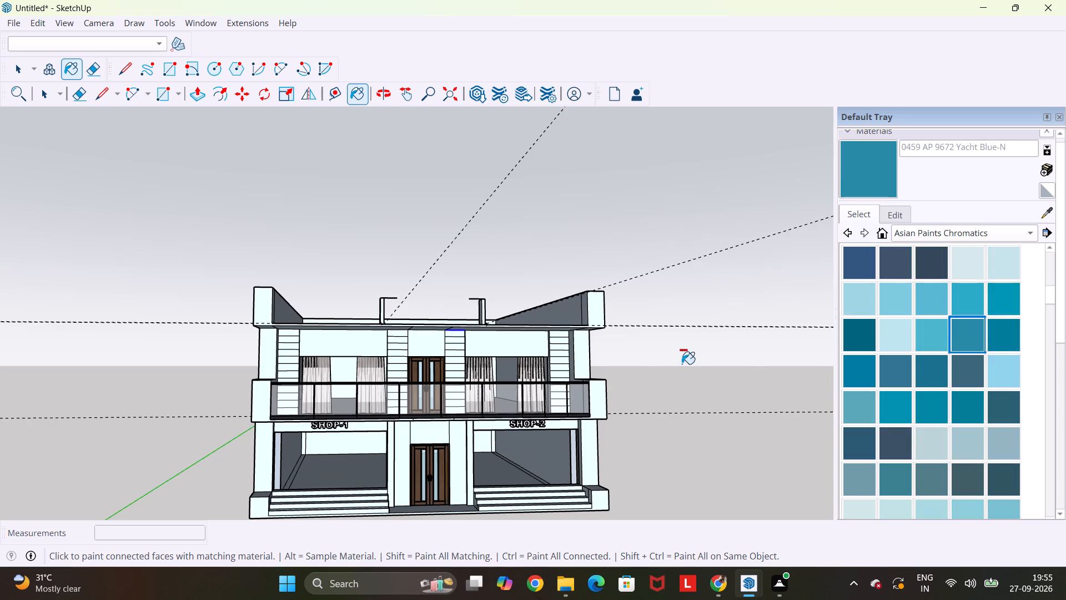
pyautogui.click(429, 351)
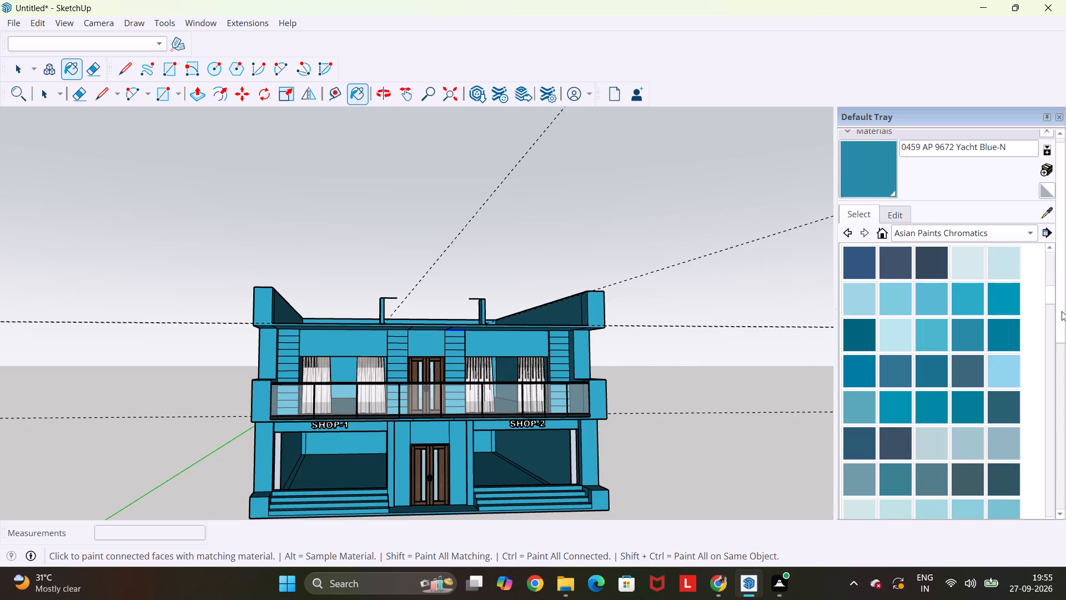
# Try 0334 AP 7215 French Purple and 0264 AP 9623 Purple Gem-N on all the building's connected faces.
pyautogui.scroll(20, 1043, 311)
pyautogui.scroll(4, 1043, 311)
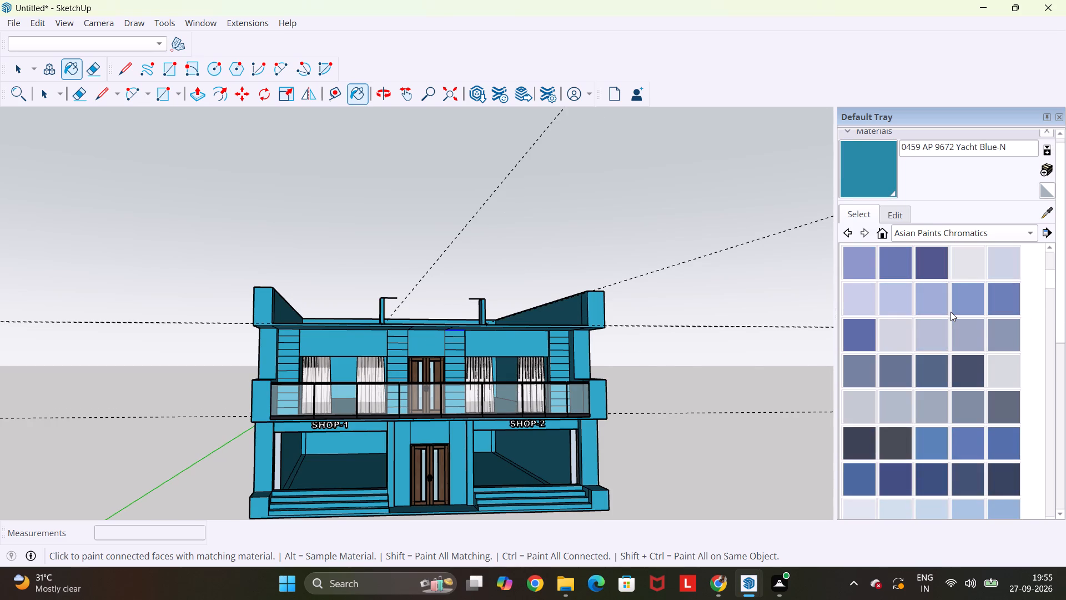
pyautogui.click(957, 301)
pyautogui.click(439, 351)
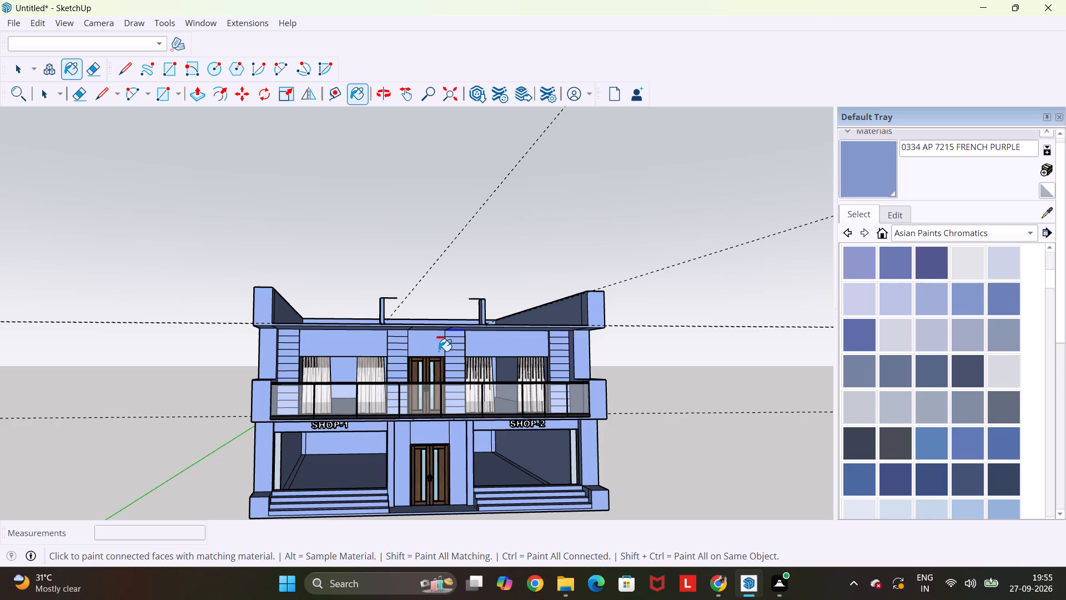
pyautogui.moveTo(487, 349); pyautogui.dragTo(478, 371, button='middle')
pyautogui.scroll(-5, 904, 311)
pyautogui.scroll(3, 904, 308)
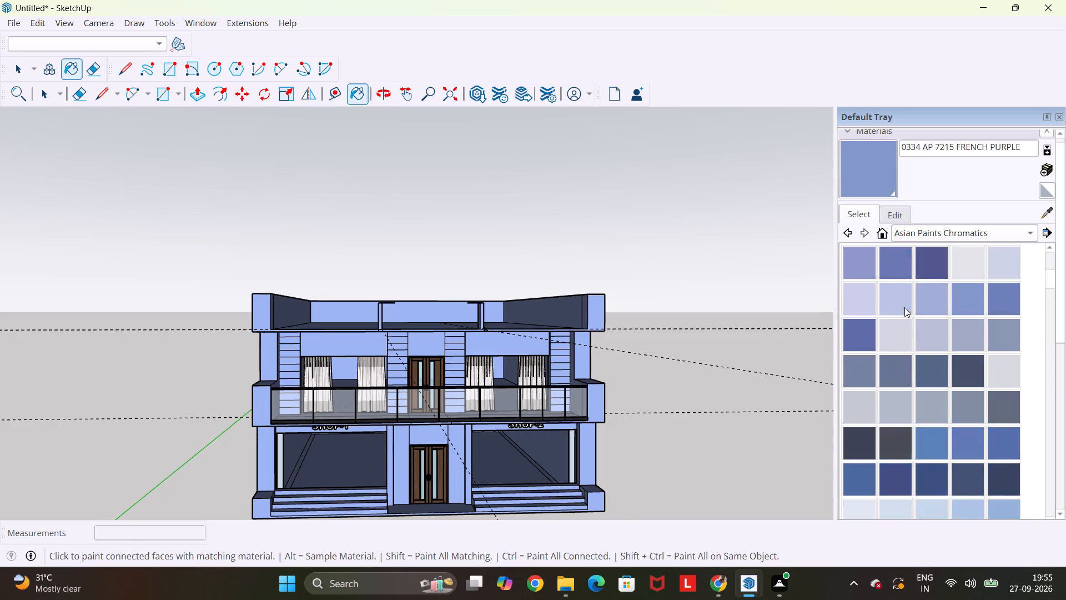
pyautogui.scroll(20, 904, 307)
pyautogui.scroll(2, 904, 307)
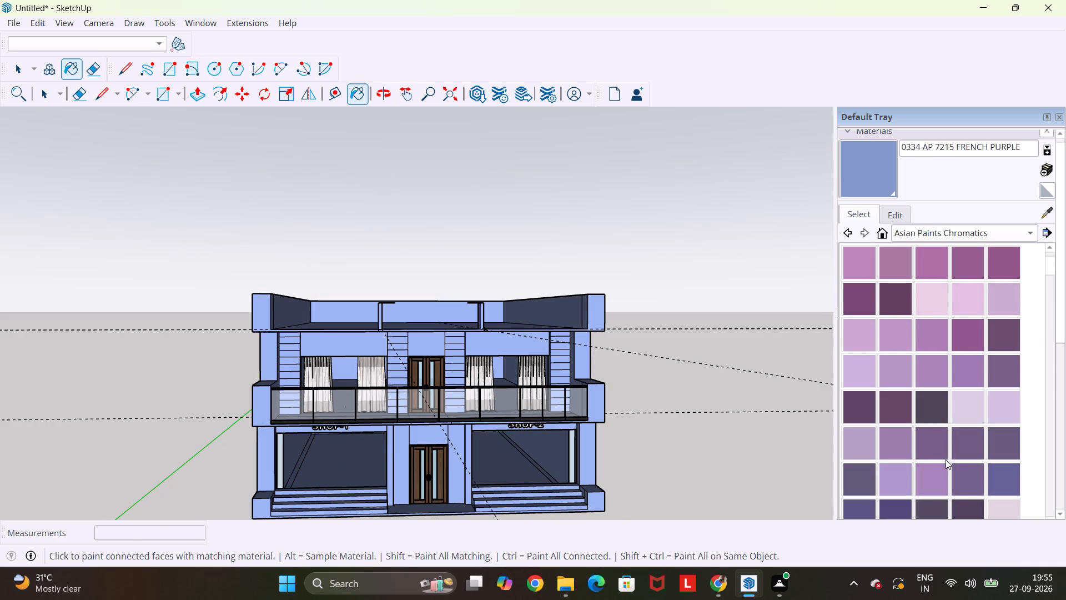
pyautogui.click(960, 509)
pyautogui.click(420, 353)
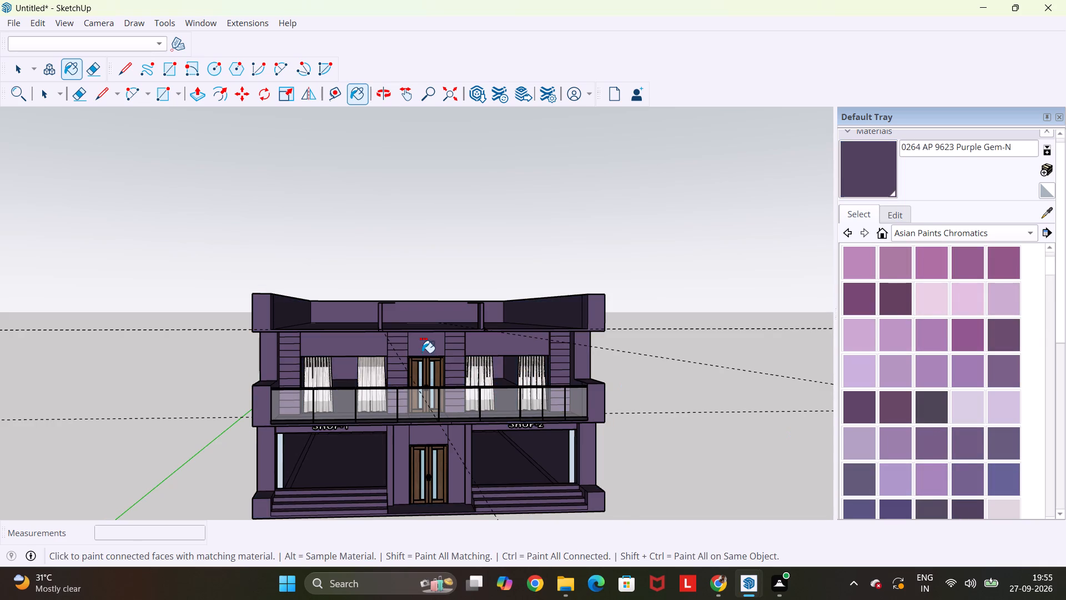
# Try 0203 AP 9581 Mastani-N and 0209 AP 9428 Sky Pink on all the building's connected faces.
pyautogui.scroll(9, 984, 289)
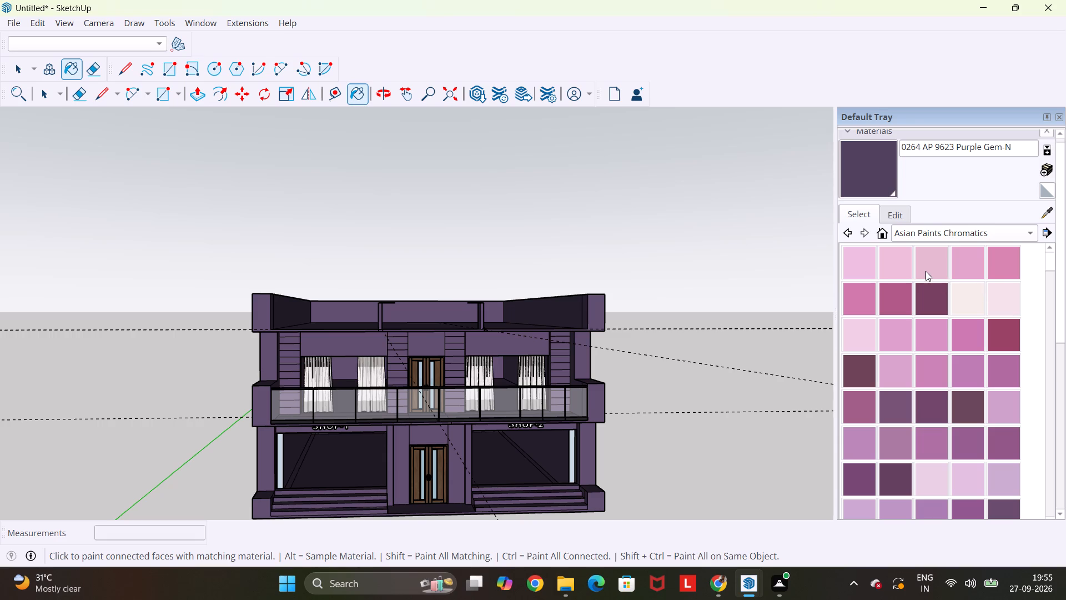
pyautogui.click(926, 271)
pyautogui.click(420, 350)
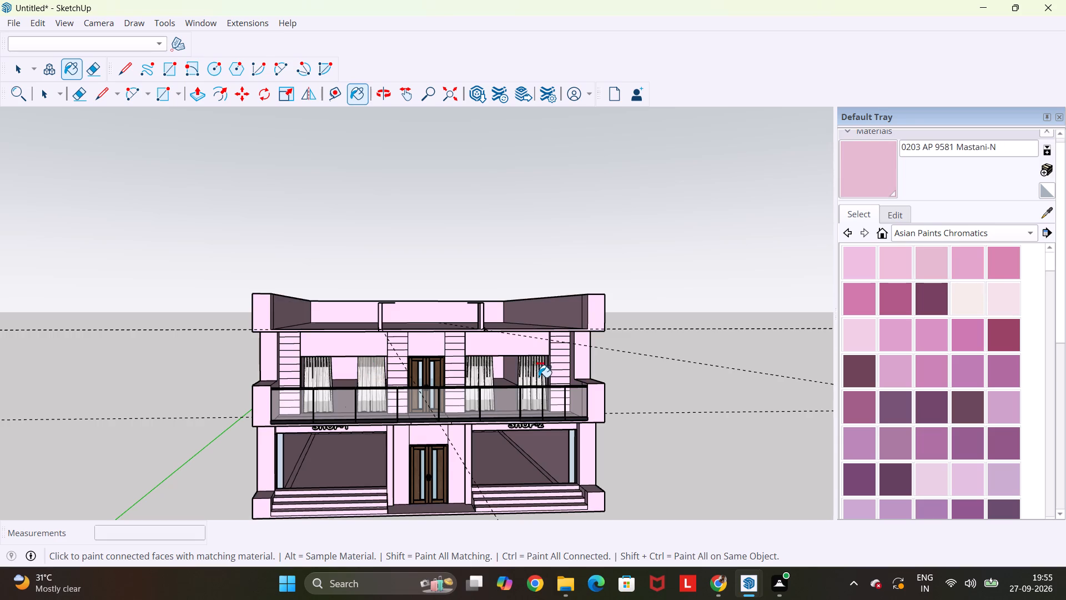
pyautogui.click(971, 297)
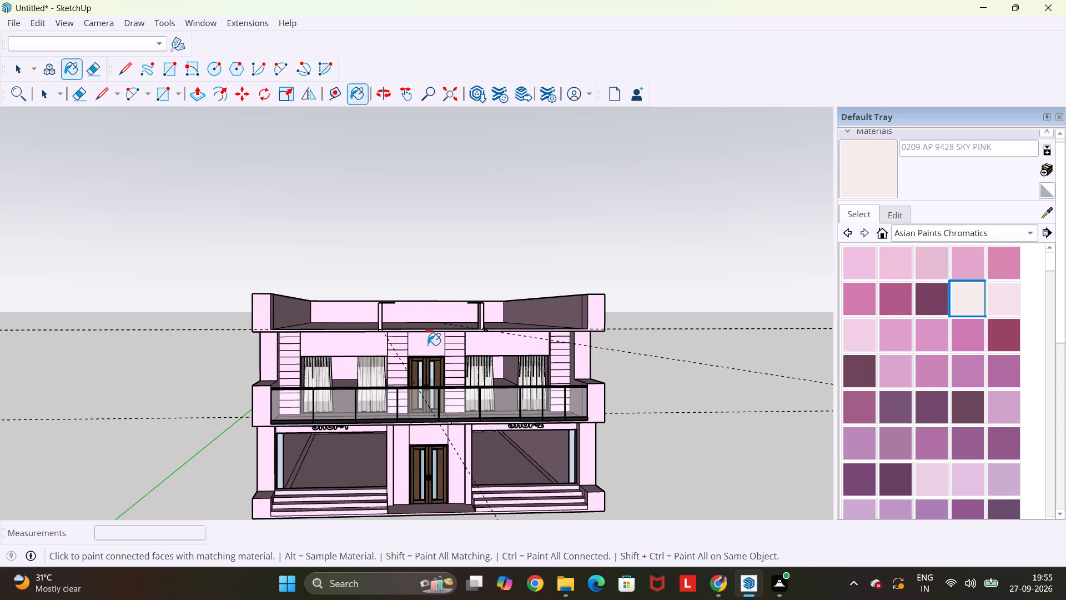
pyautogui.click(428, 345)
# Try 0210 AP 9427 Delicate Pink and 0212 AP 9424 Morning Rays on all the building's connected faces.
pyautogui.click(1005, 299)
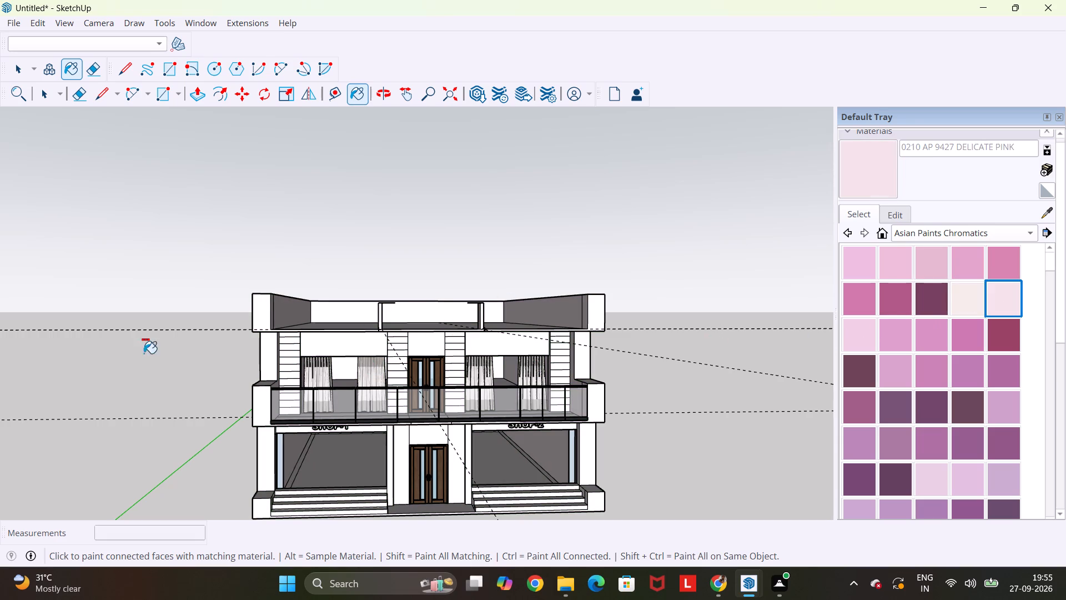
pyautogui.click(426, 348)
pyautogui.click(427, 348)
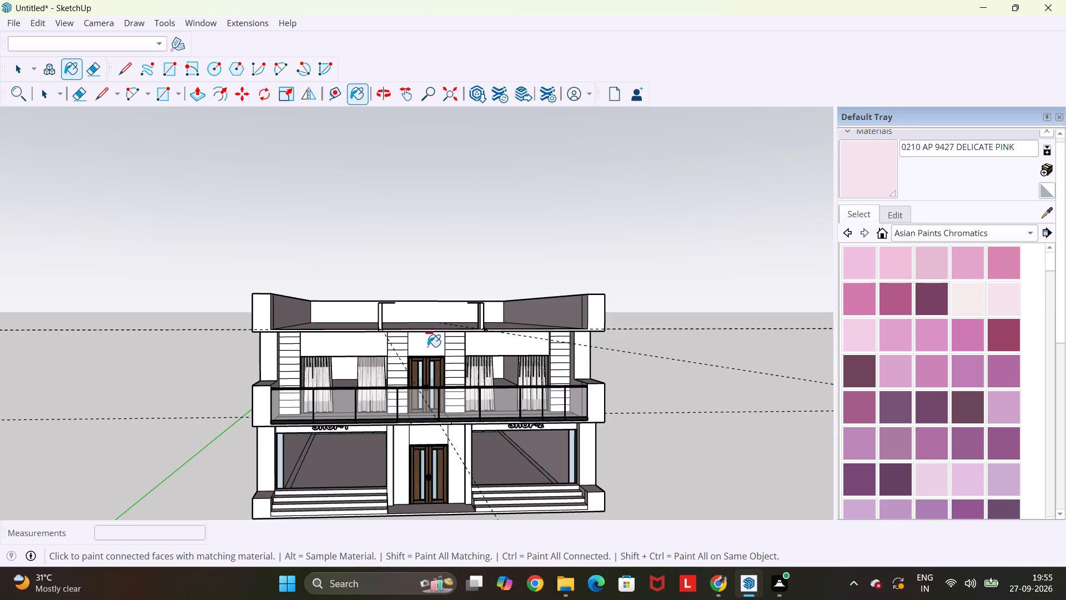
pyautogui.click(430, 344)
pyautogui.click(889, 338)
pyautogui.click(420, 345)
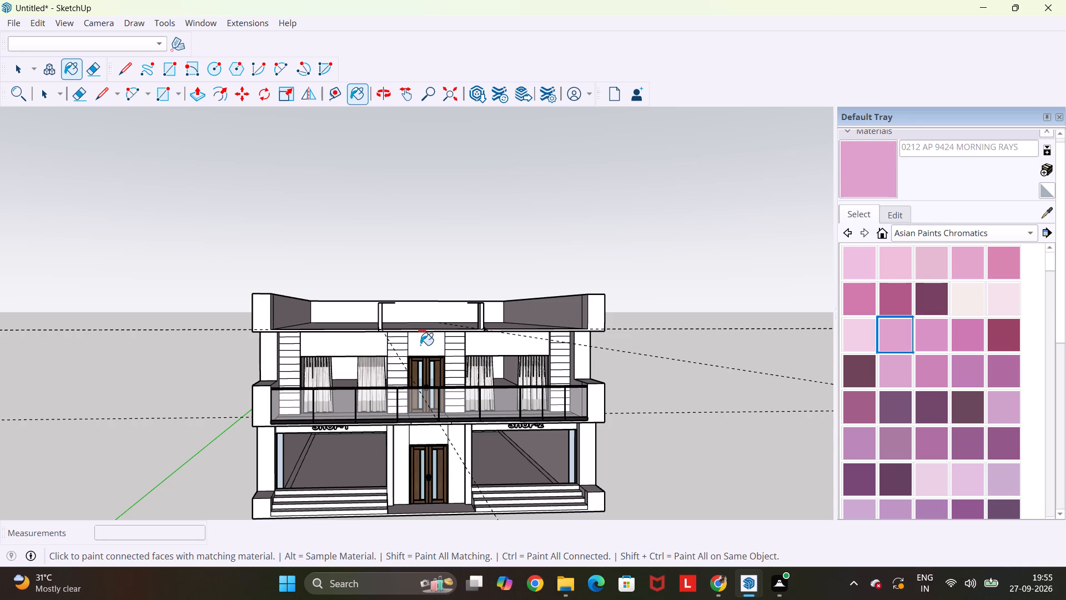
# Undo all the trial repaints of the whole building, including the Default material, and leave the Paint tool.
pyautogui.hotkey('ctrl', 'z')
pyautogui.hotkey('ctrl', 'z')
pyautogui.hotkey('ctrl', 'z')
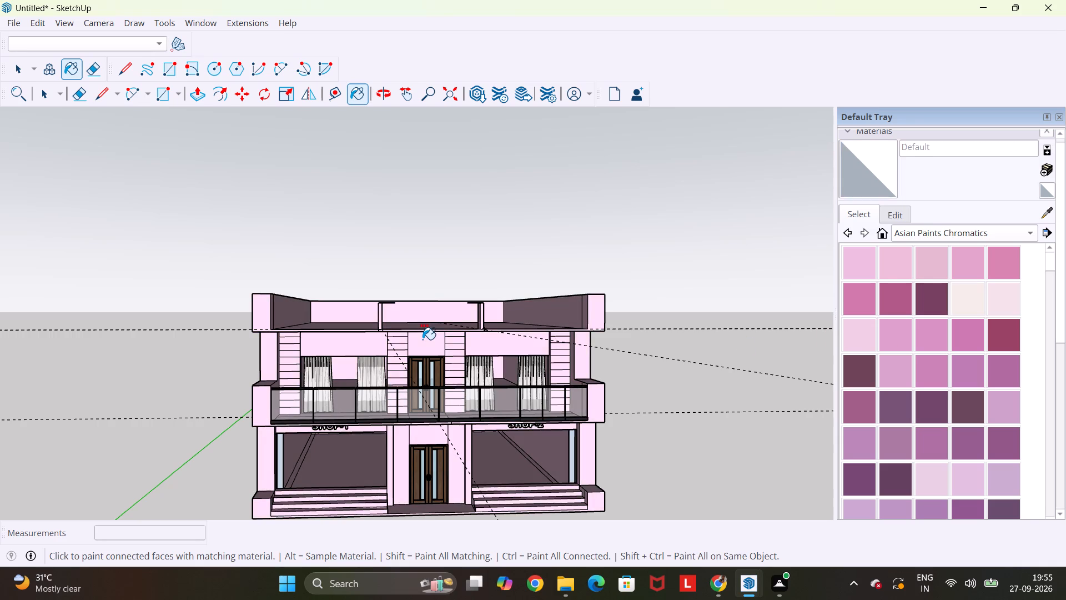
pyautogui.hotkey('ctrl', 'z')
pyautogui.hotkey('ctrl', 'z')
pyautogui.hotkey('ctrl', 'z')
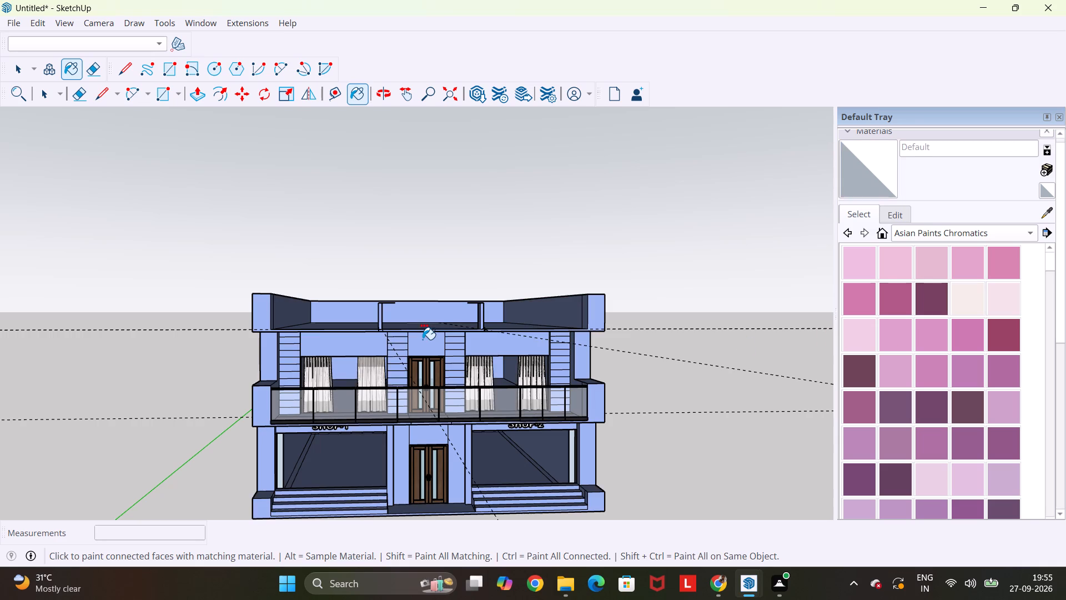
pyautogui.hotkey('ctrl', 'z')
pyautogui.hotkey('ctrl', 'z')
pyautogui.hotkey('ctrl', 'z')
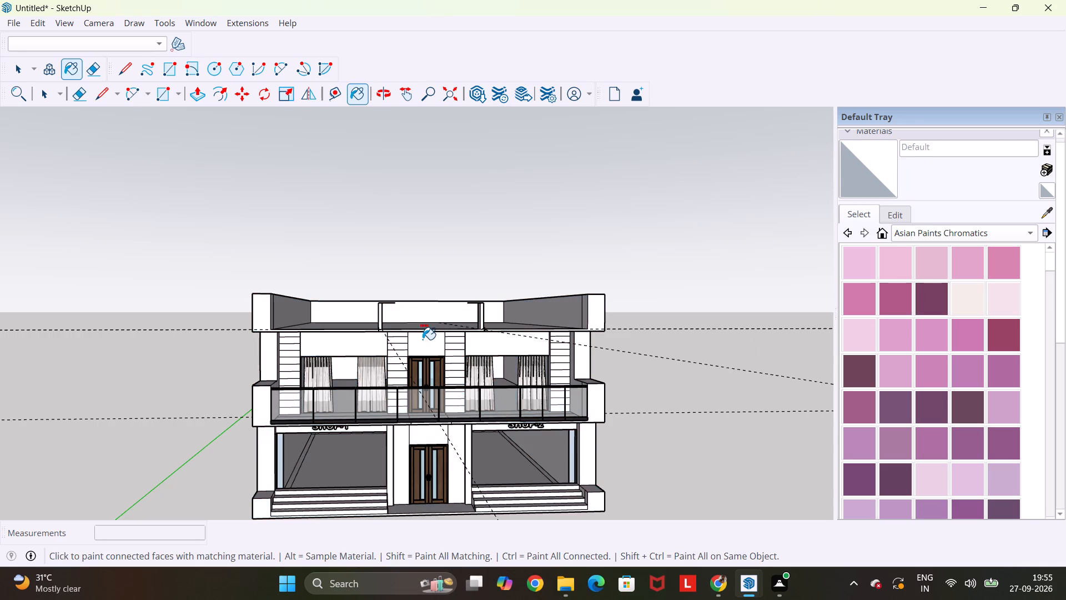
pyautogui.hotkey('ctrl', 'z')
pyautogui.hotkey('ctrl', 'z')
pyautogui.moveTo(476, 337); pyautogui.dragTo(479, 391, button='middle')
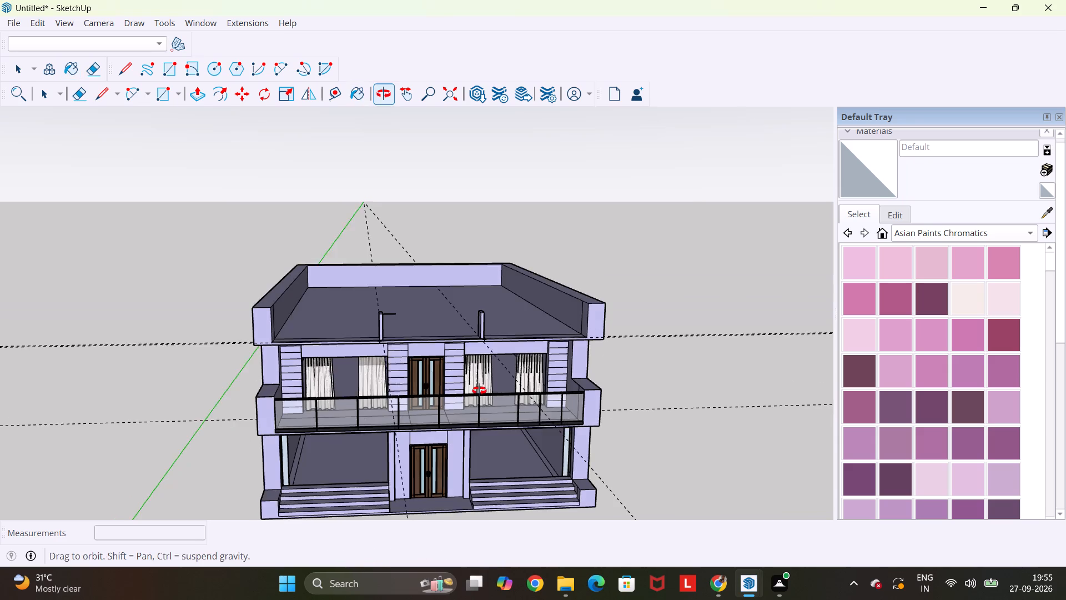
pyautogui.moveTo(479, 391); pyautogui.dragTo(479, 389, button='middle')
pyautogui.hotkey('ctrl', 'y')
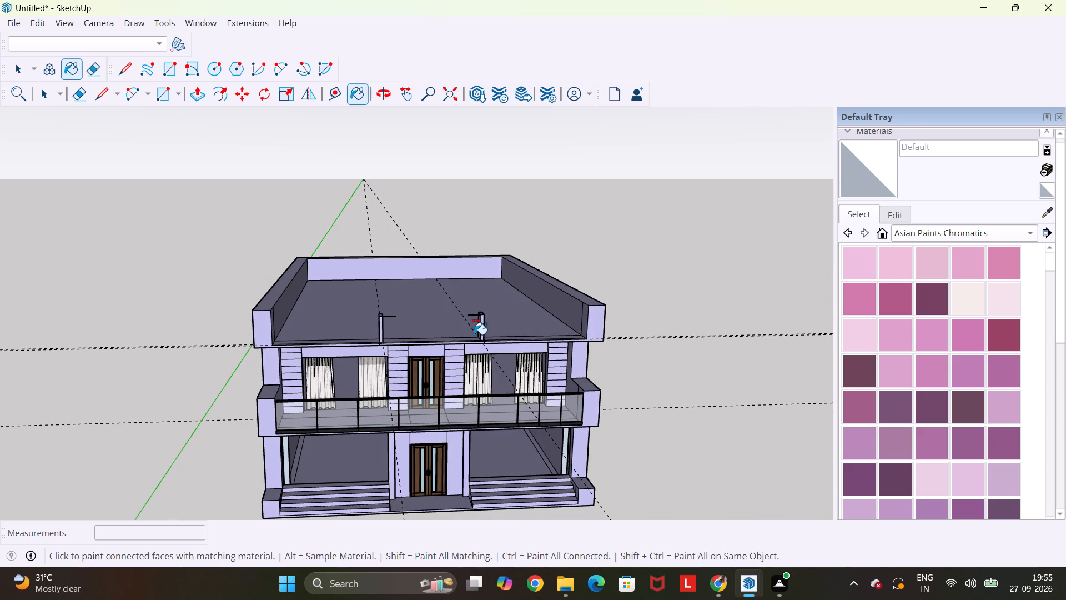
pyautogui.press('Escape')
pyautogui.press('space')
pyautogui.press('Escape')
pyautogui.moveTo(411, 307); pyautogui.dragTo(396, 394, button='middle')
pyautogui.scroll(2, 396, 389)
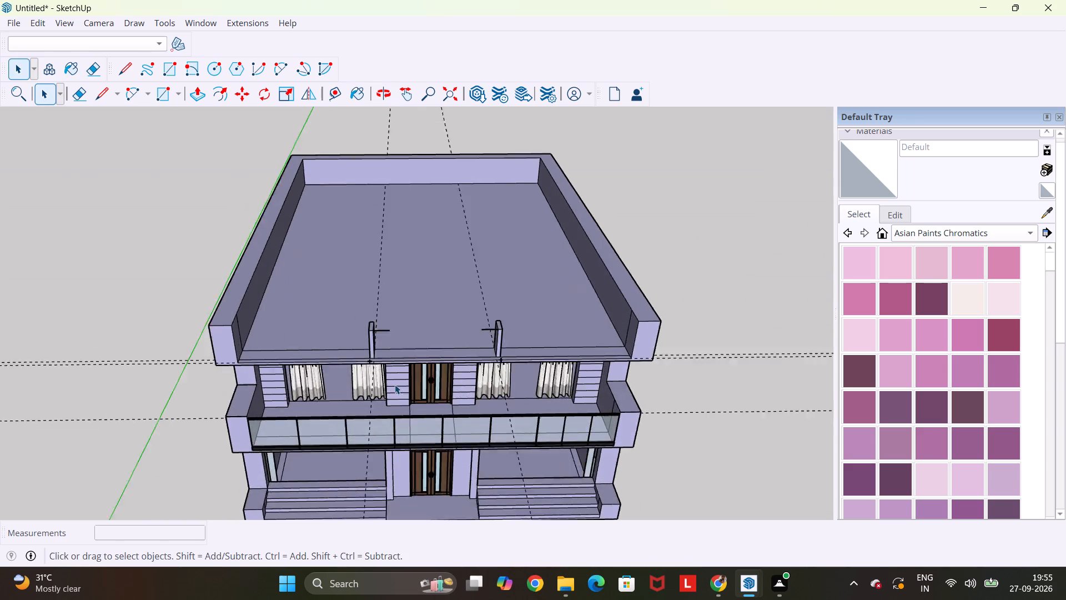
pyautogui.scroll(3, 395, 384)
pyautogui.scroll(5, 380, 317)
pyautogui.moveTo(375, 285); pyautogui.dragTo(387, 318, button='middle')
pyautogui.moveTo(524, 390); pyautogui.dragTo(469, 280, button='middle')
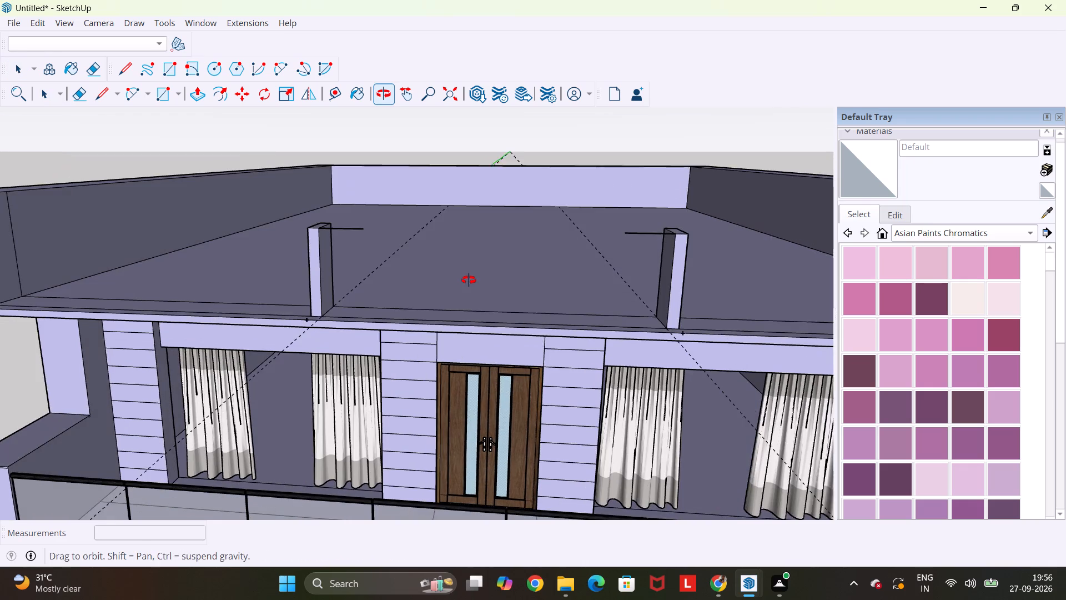
# Mark a guide point 6" below the left roof post's top front inner corner and draw a 1' 6" horizontal line inward from it.
pyautogui.moveTo(469, 280); pyautogui.dragTo(490, 278, button='middle')
pyautogui.scroll(2, 490, 278)
pyautogui.scroll(1, 360, 252)
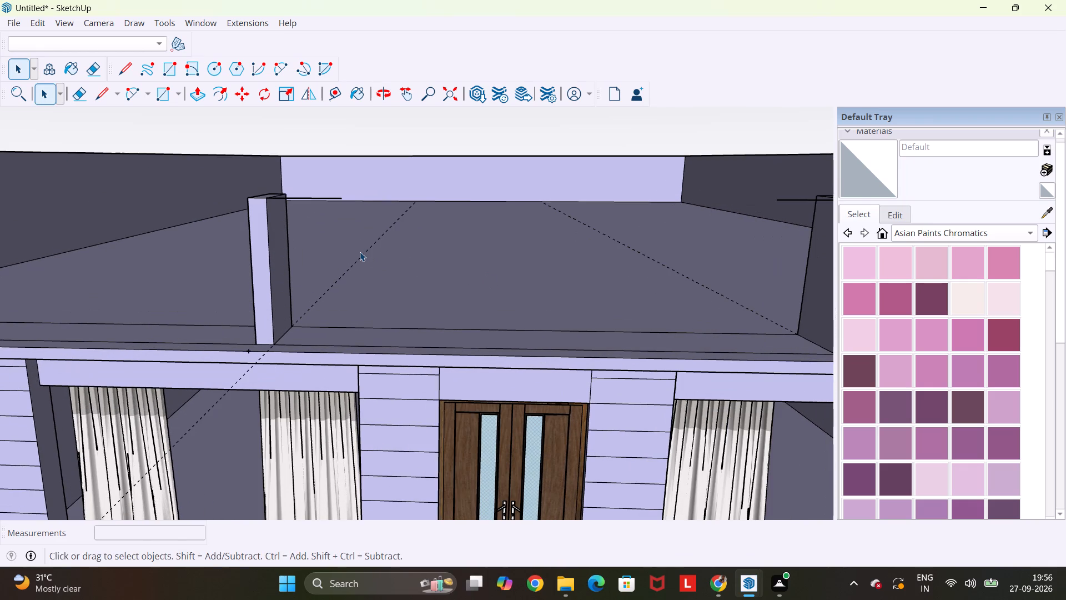
pyautogui.scroll(3, 257, 230)
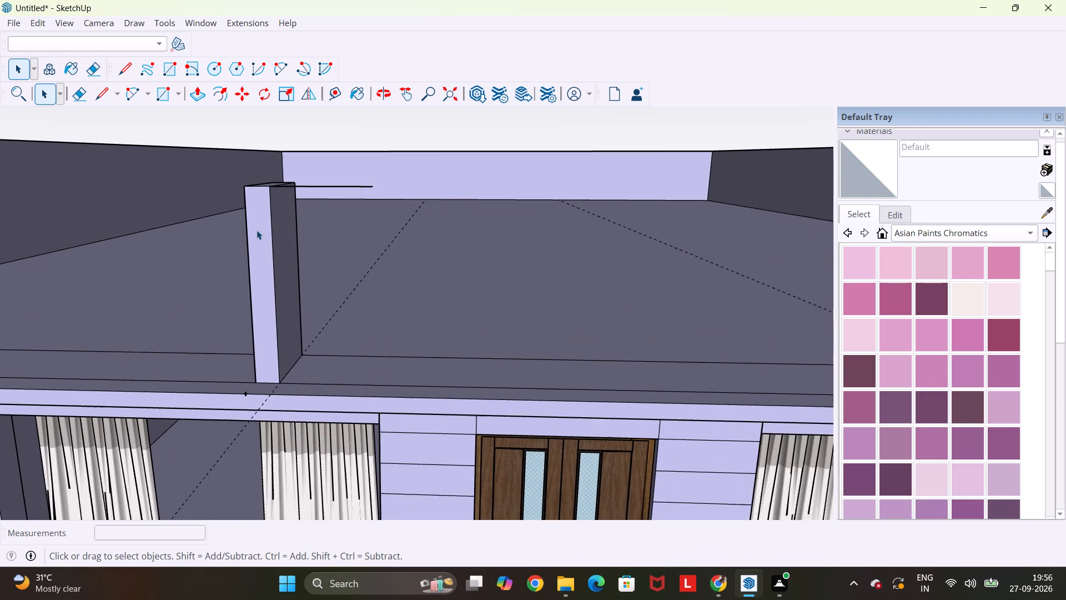
pyautogui.scroll(1, 257, 230)
pyautogui.press('t')
pyautogui.click(270, 184)
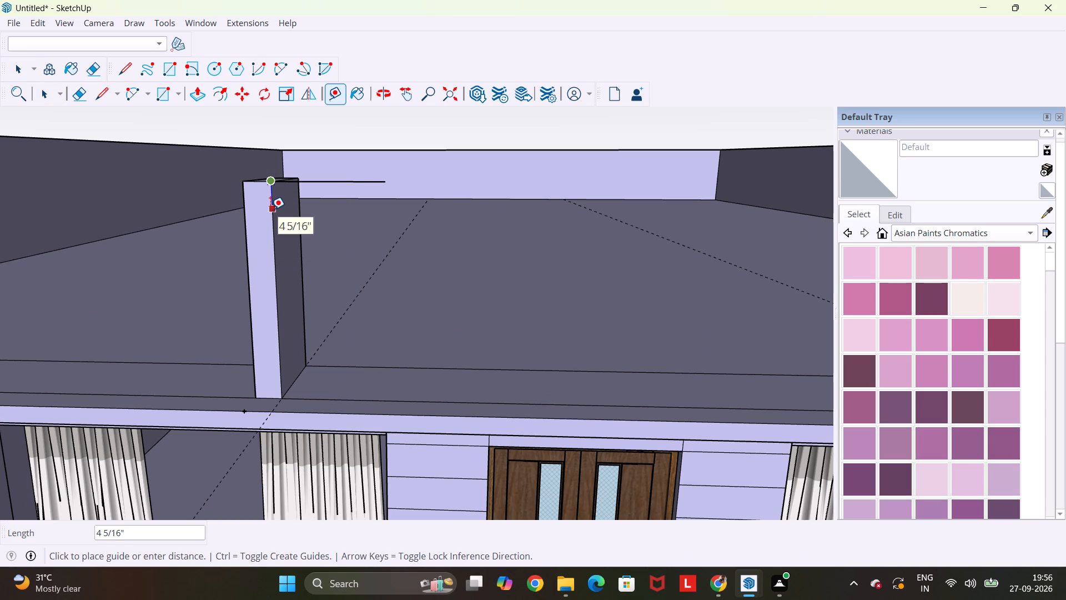
pyautogui.write('6"')
pyautogui.press('Return')
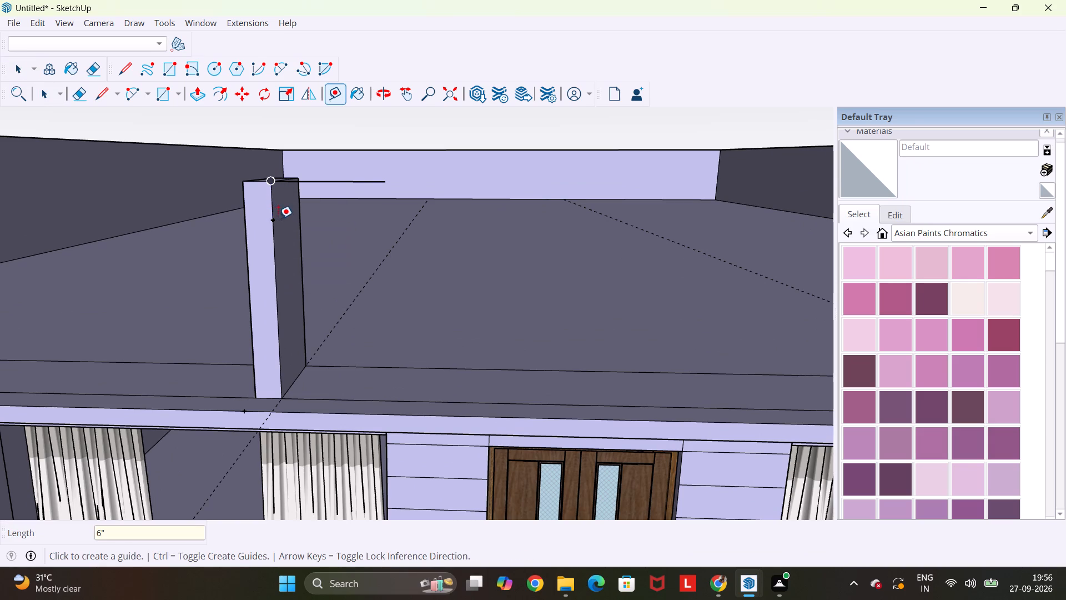
pyautogui.press('l')
pyautogui.click(270, 222)
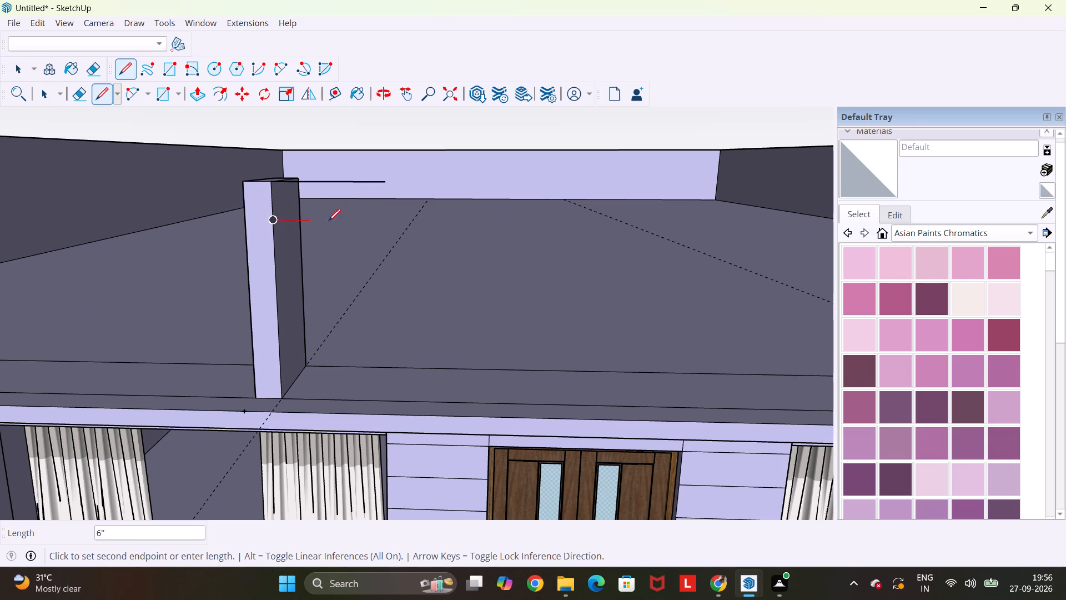
pyautogui.click(386, 221)
pyautogui.press('Escape')
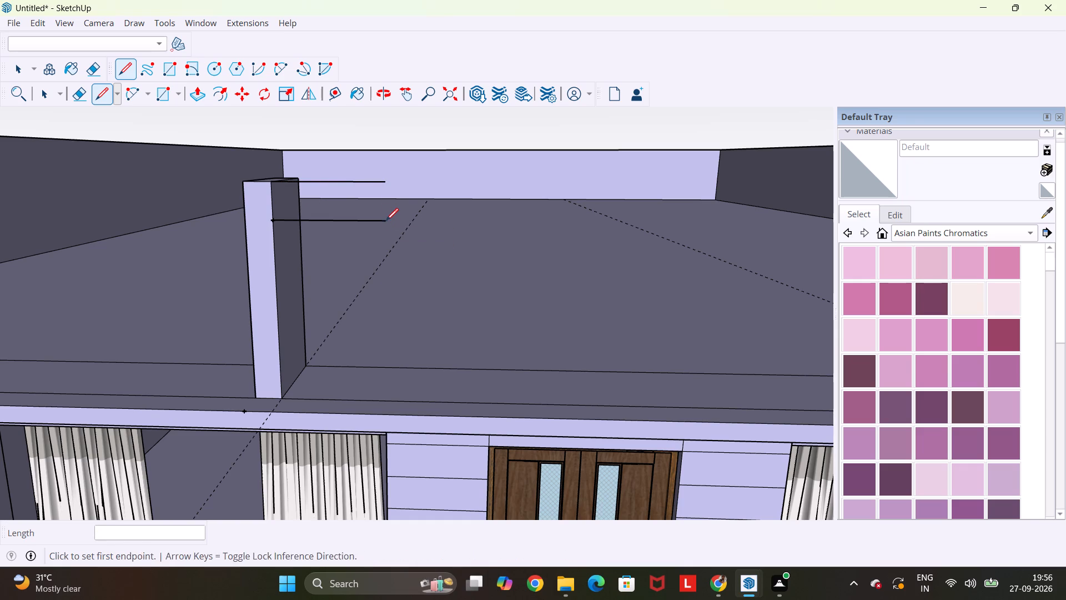
pyautogui.press('space')
# Draw a matching horizontal line about 1' 6" long inward from the right roof post, 6" below its top front inner corner.
pyautogui.moveTo(401, 227); pyautogui.dragTo(367, 233, button='middle')
pyautogui.scroll(-4, 371, 236)
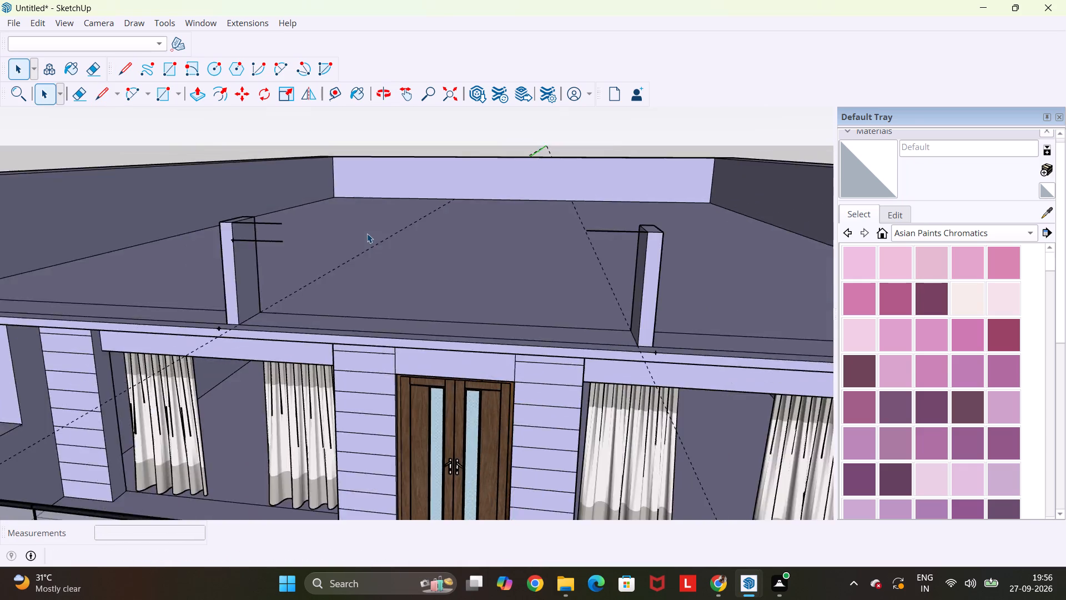
pyautogui.scroll(-5, 367, 233)
pyautogui.scroll(10, 483, 237)
pyautogui.press('l')
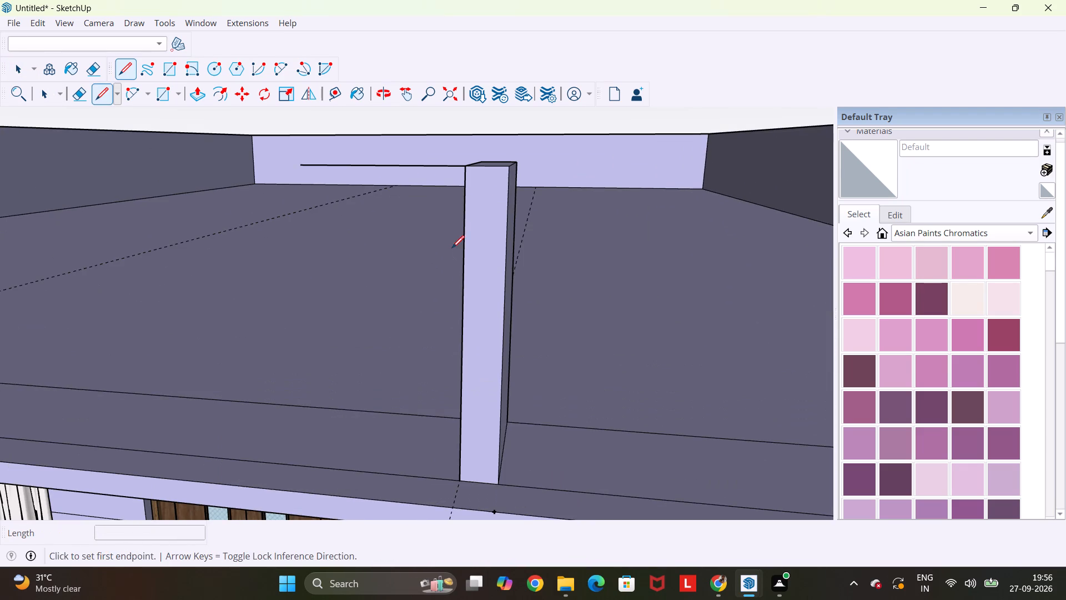
pyautogui.click(465, 166)
pyautogui.click(465, 232)
pyautogui.moveTo(466, 224); pyautogui.dragTo(444, 224)
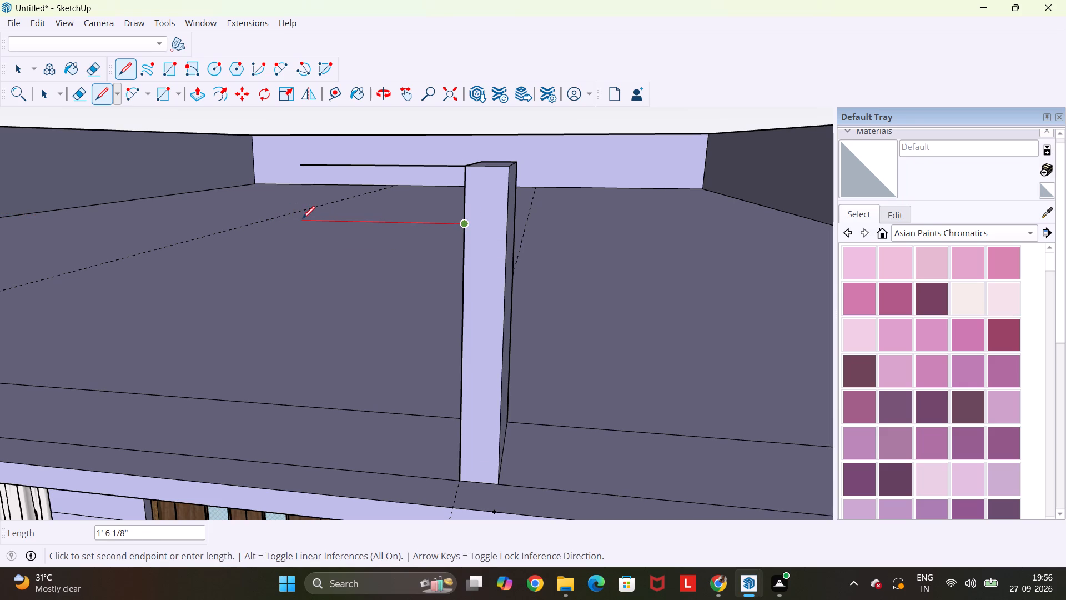
pyautogui.moveTo(296, 219); pyautogui.dragTo(305, 234, button='middle')
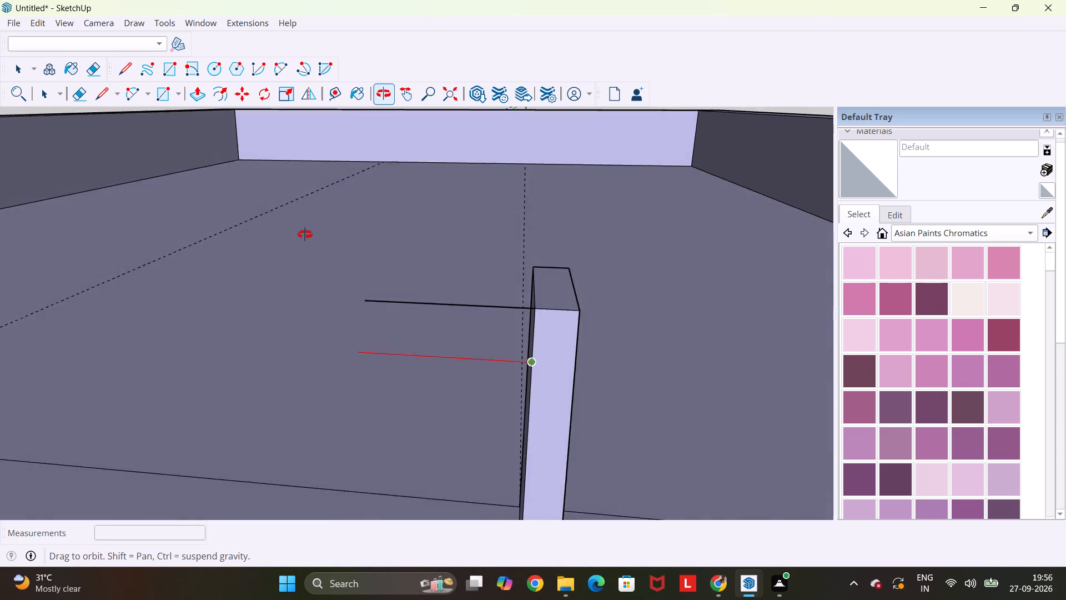
pyautogui.moveTo(305, 234); pyautogui.dragTo(310, 227, button='middle')
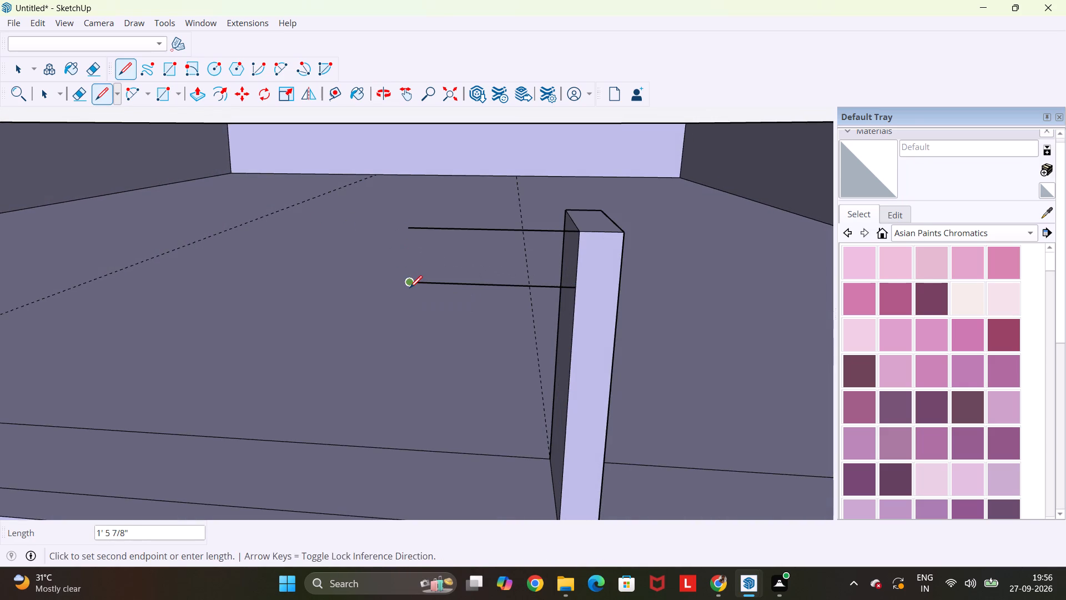
pyautogui.click(410, 288)
pyautogui.press('Escape')
pyautogui.press('space')
# Draw a two-point arc with a 2' upward bulge between the inner ends of the two lower horizontal lines.
pyautogui.scroll(-10, 410, 286)
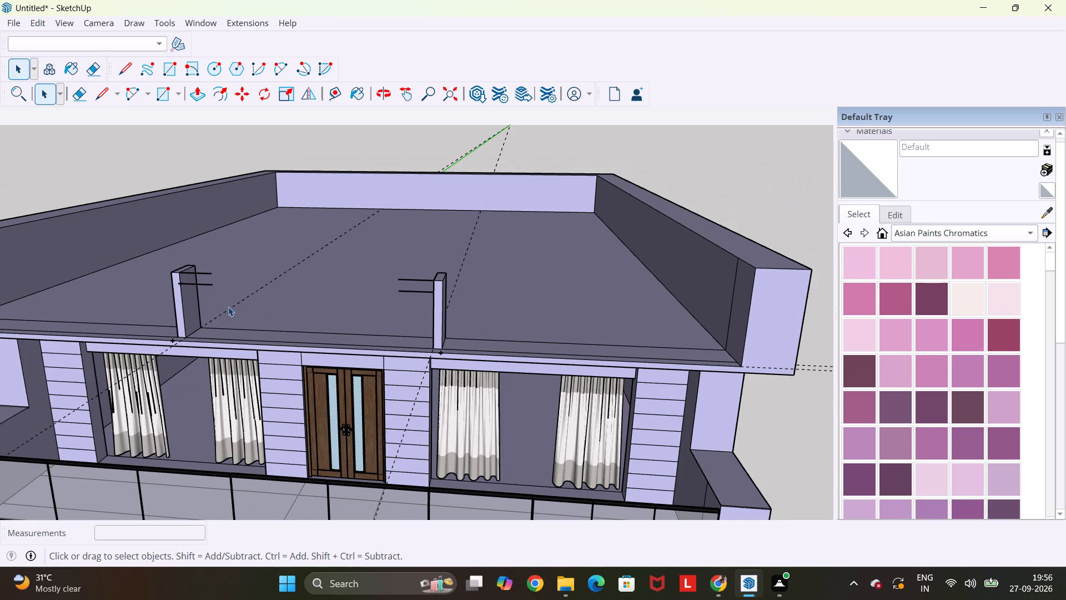
pyautogui.press('a')
pyautogui.click(209, 288)
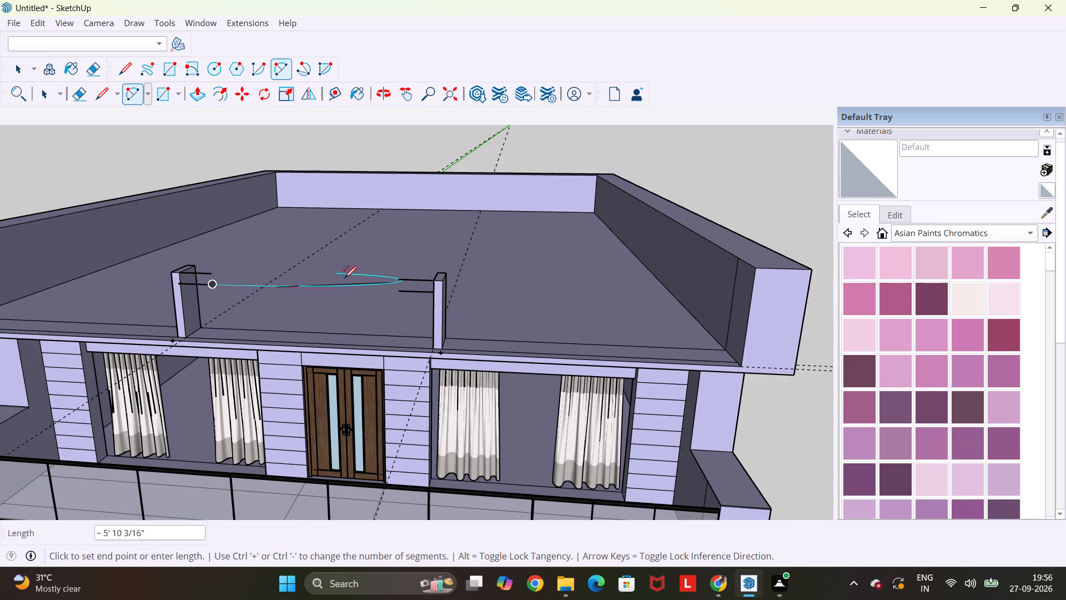
pyautogui.click(400, 291)
pyautogui.moveTo(330, 289); pyautogui.dragTo(475, 284, button='middle')
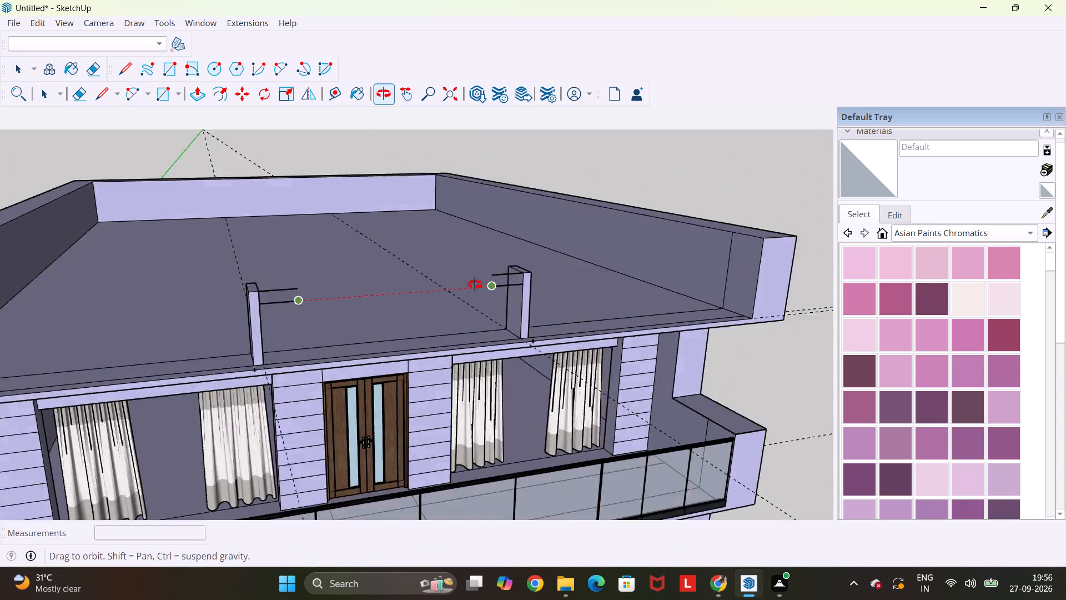
pyautogui.moveTo(475, 284); pyautogui.dragTo(582, 274, button='middle')
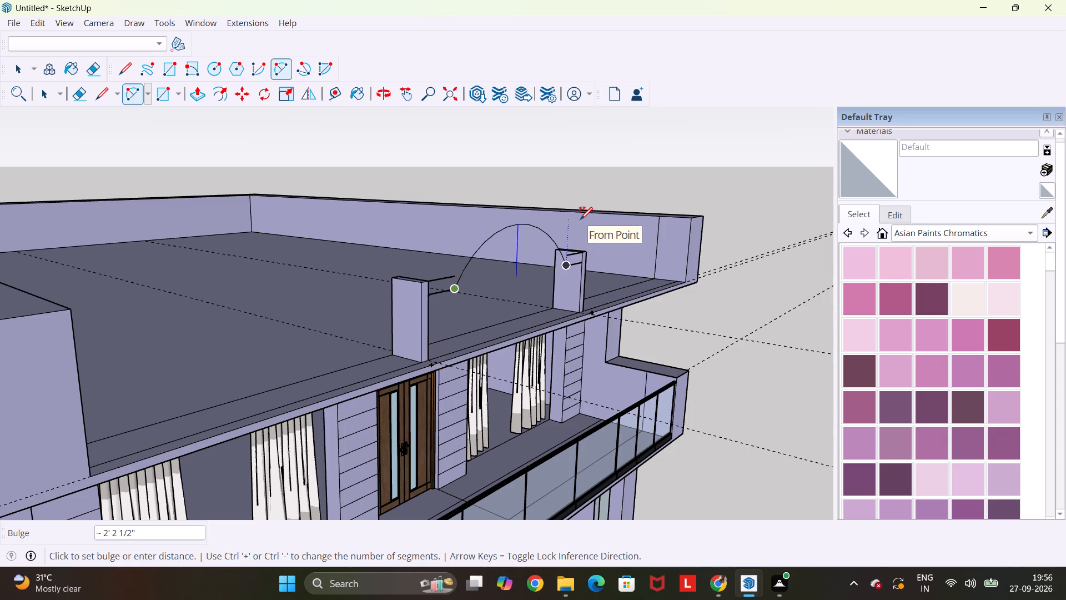
pyautogui.write("2'")
pyautogui.press('Return')
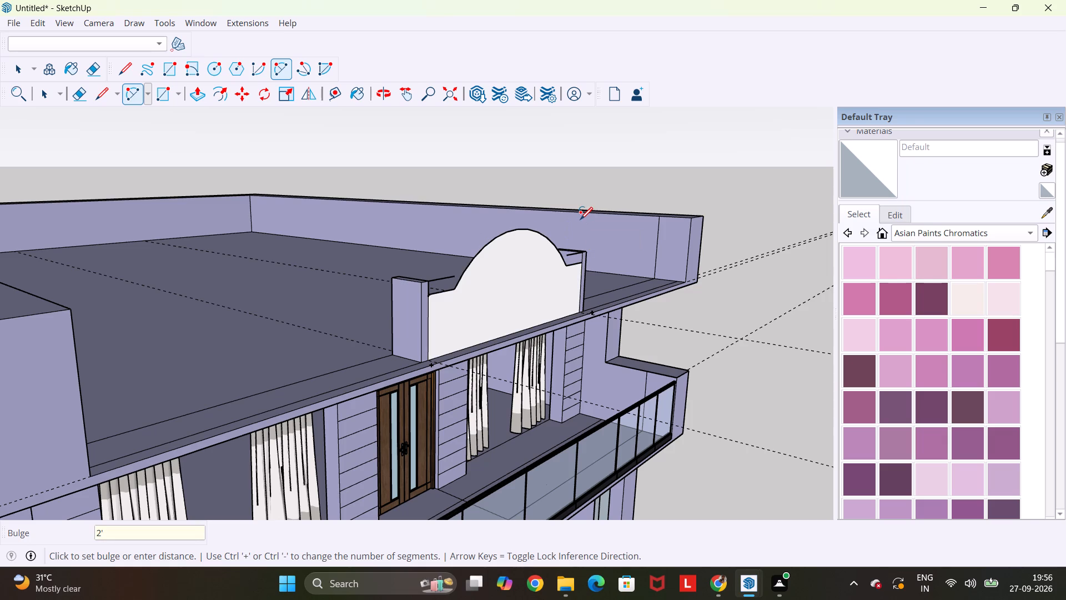
pyautogui.press('Escape')
pyautogui.press('space')
# Draw a second arc, about 8' 3" wide with a 2' upward bulge, between the inner ends of the two upper horizontal lines.
pyautogui.moveTo(526, 243); pyautogui.dragTo(547, 317, button='middle')
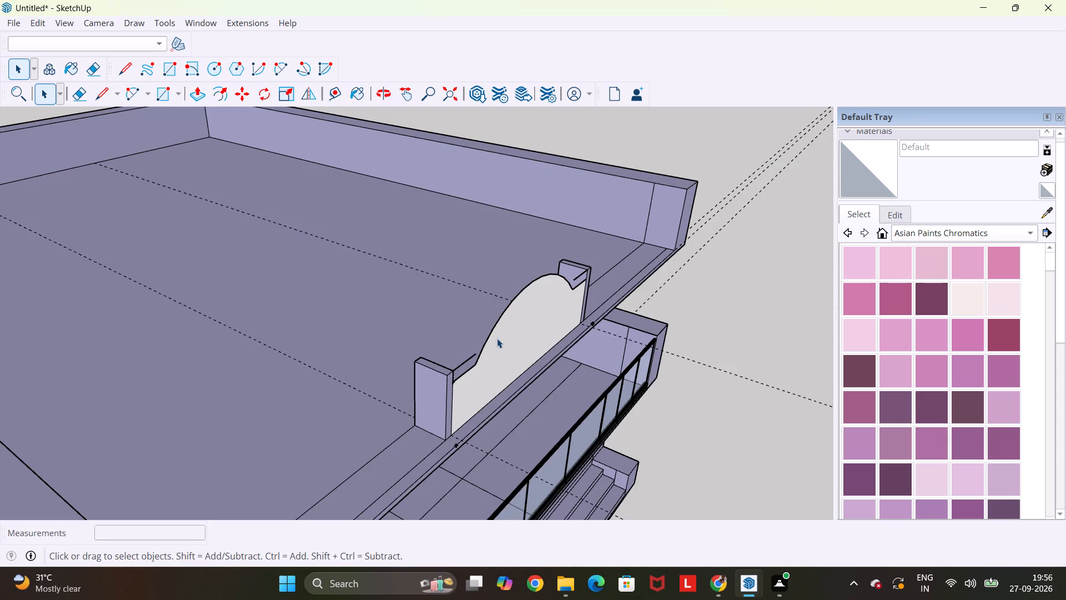
pyautogui.moveTo(497, 338); pyautogui.dragTo(322, 349, button='middle')
pyautogui.press('a')
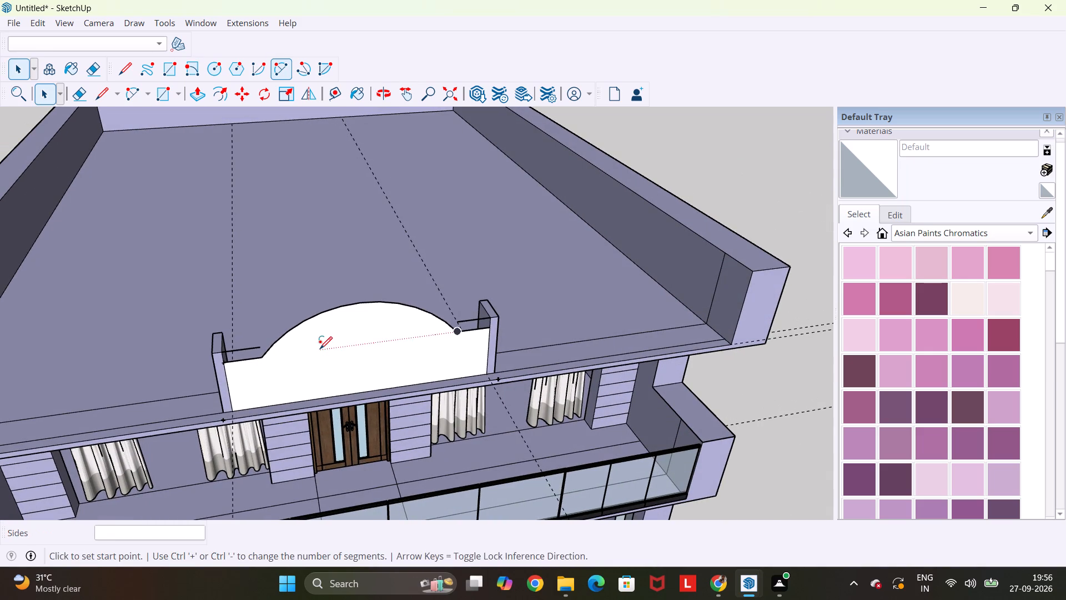
pyautogui.click(259, 347)
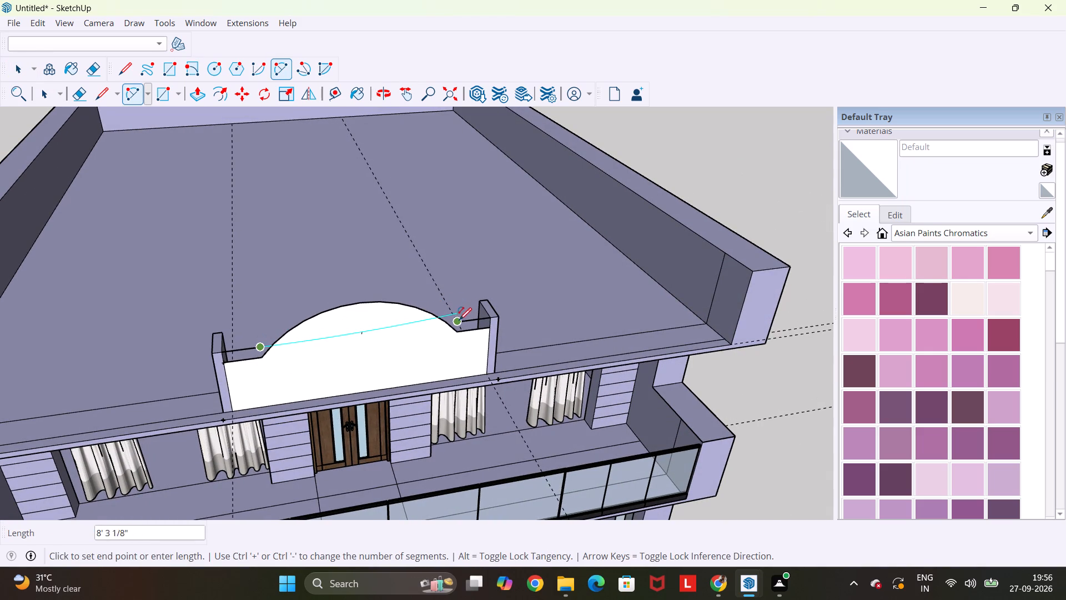
pyautogui.click(456, 322)
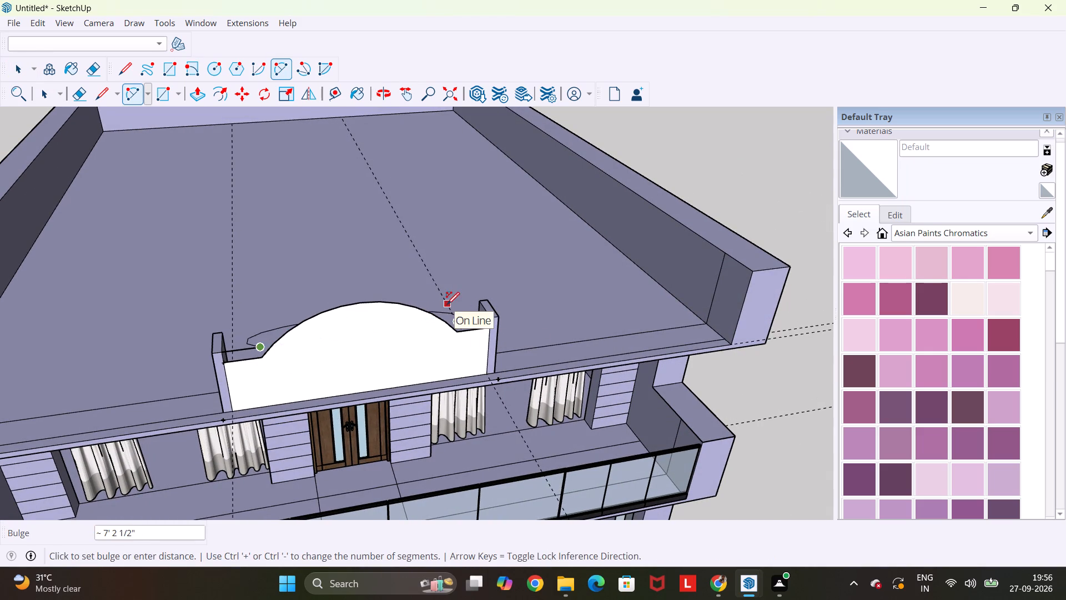
pyautogui.moveTo(447, 304); pyautogui.dragTo(539, 311, button='middle')
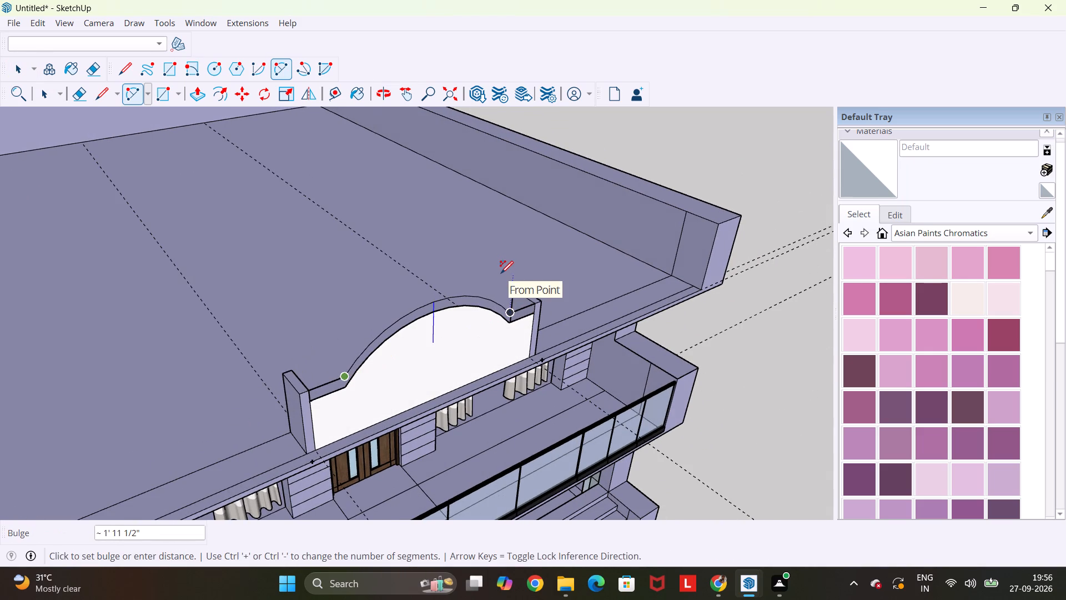
pyautogui.write("2'")
pyautogui.press('Return')
pyautogui.press('Escape')
pyautogui.press('space')
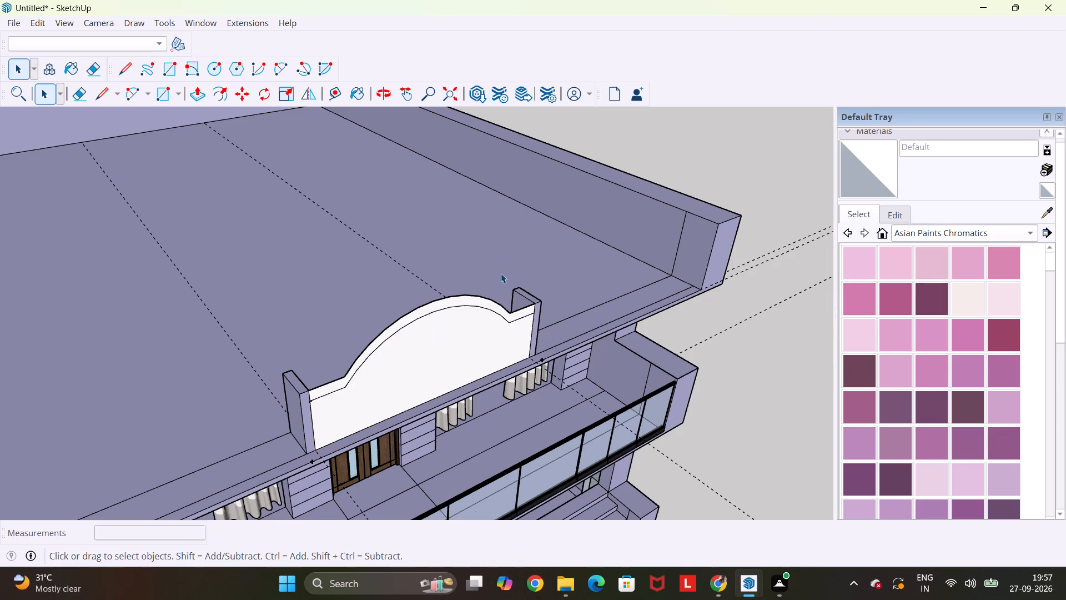
# Delete the infill face below the lower arc between the two roof posts, keeping the arched band.
pyautogui.scroll(-1, 460, 332)
pyautogui.moveTo(398, 370); pyautogui.dragTo(345, 353, button='middle')
pyautogui.click(369, 364)
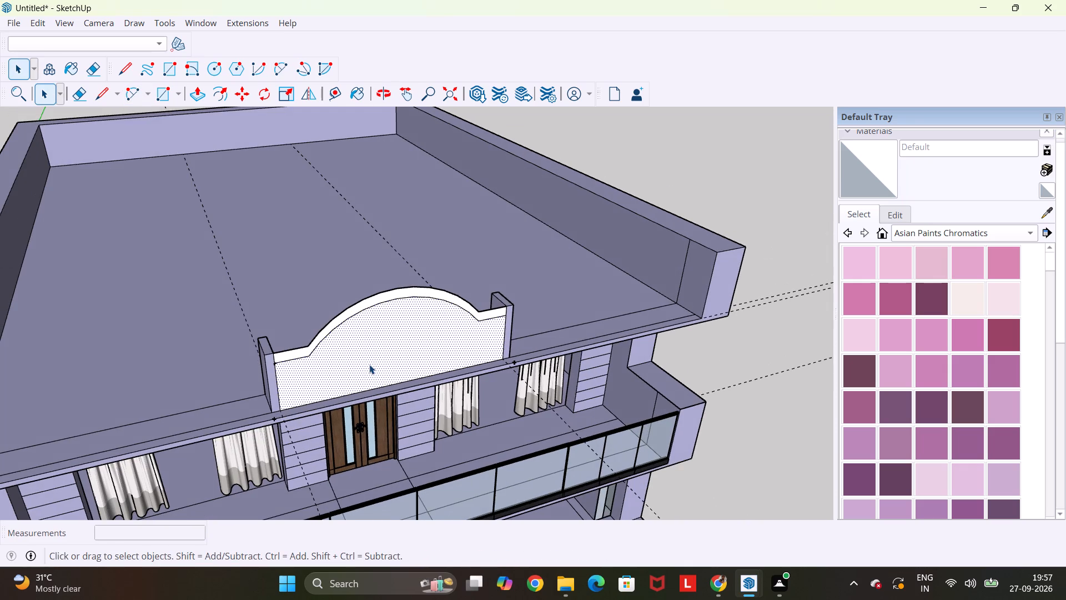
pyautogui.press('Delete')
# Push/Pull the arched band backward so its depth matches the full depth of the two roof posts.
pyautogui.moveTo(424, 361); pyautogui.dragTo(382, 341, button='middle')
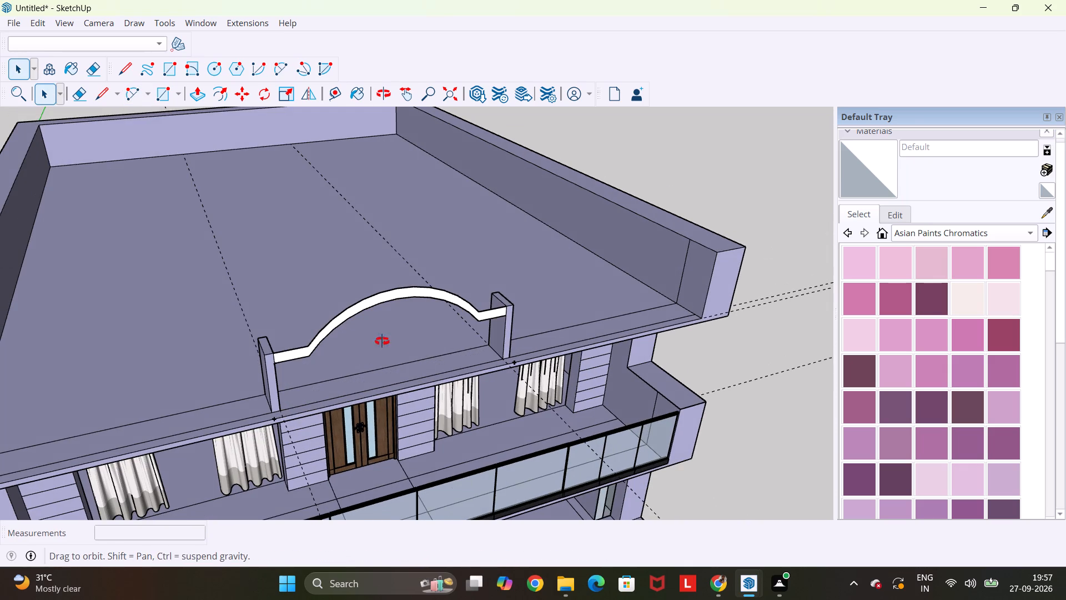
pyautogui.moveTo(382, 341); pyautogui.dragTo(324, 276, button='middle')
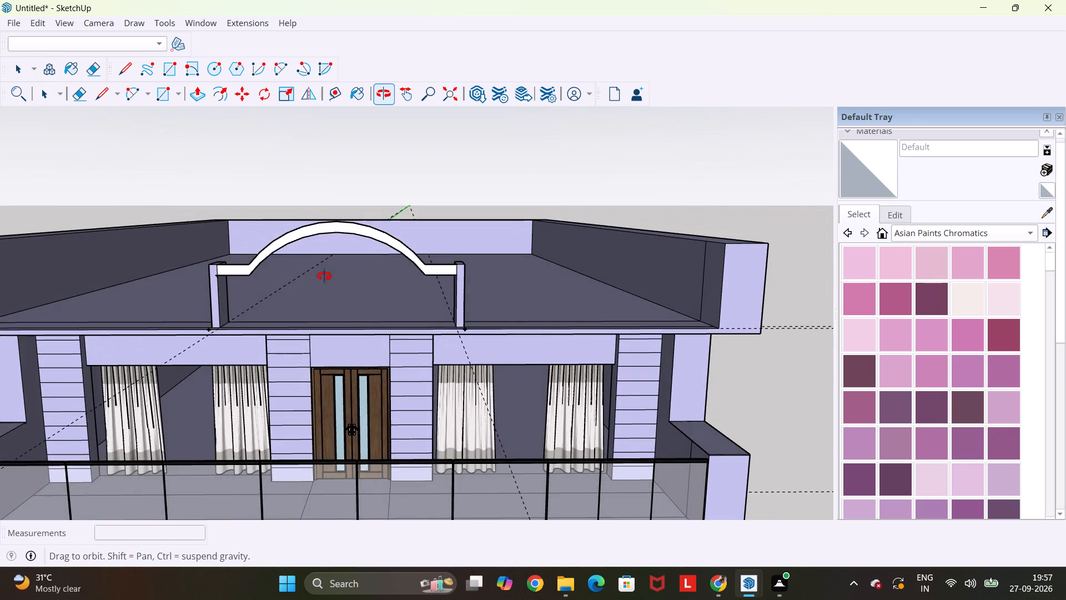
pyautogui.moveTo(324, 276); pyautogui.dragTo(535, 346, button='middle')
pyautogui.press('p')
pyautogui.moveTo(432, 289); pyautogui.dragTo(605, 329, button='middle')
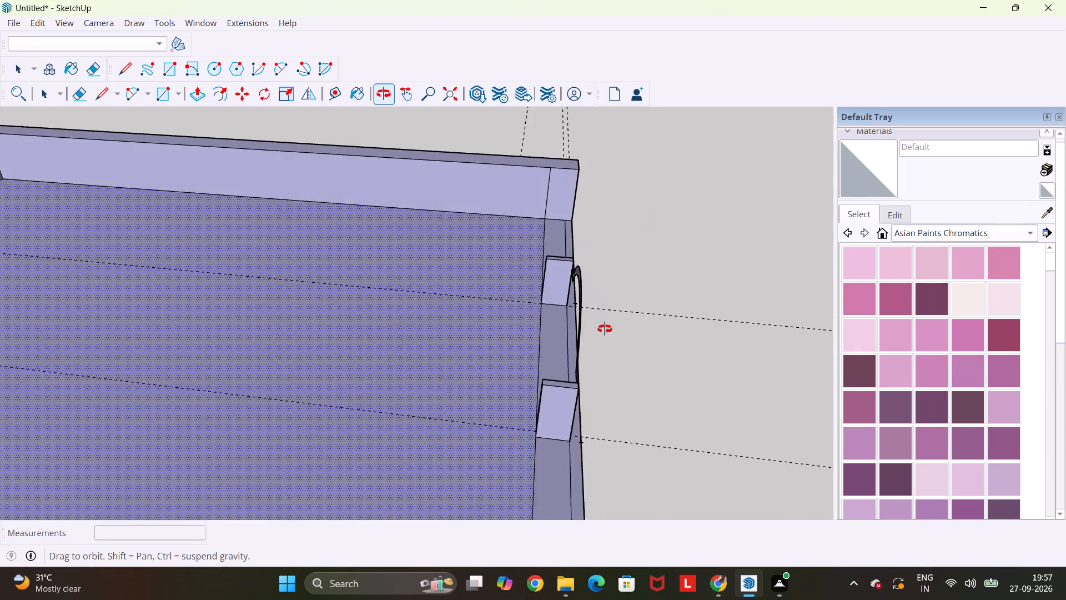
pyautogui.moveTo(605, 329); pyautogui.dragTo(605, 328, button='middle')
pyautogui.scroll(3, 605, 329)
pyautogui.scroll(6, 598, 263)
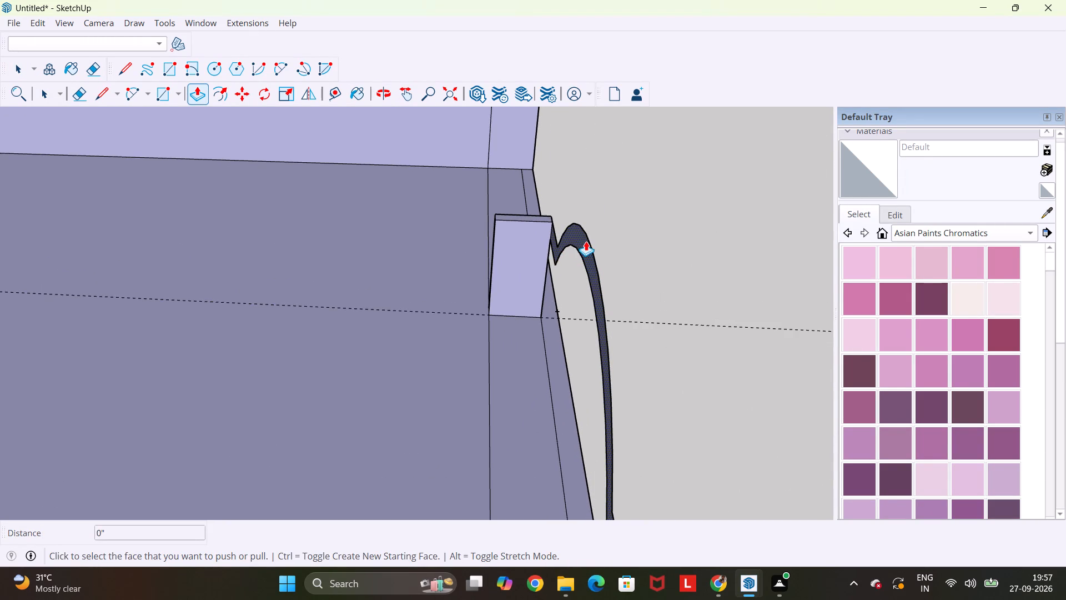
pyautogui.click(580, 243)
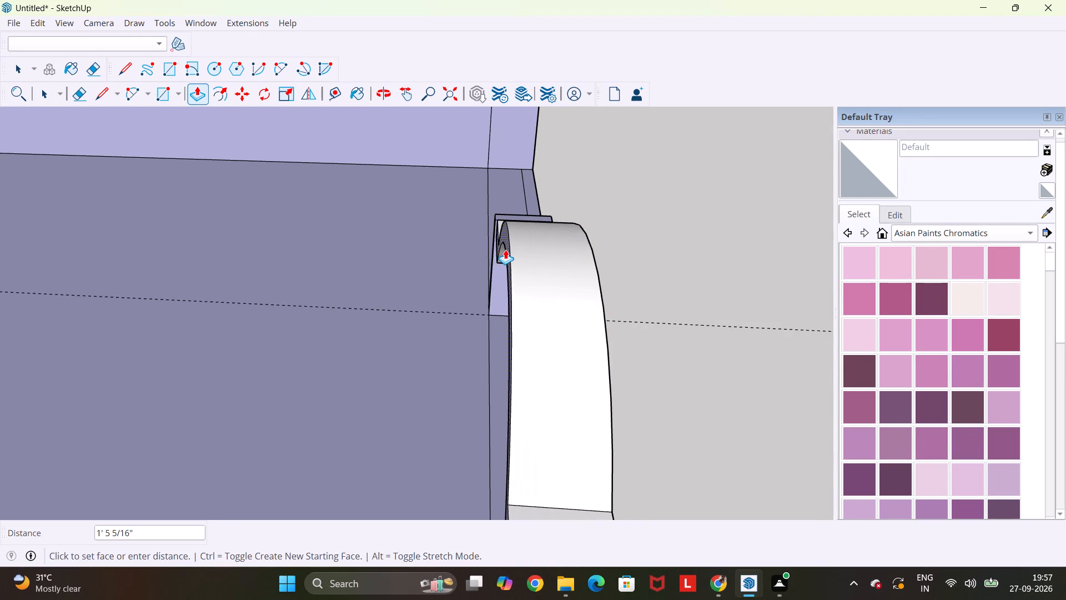
pyautogui.scroll(-2, 510, 422)
pyautogui.moveTo(511, 428); pyautogui.dragTo(558, 262, button='middle')
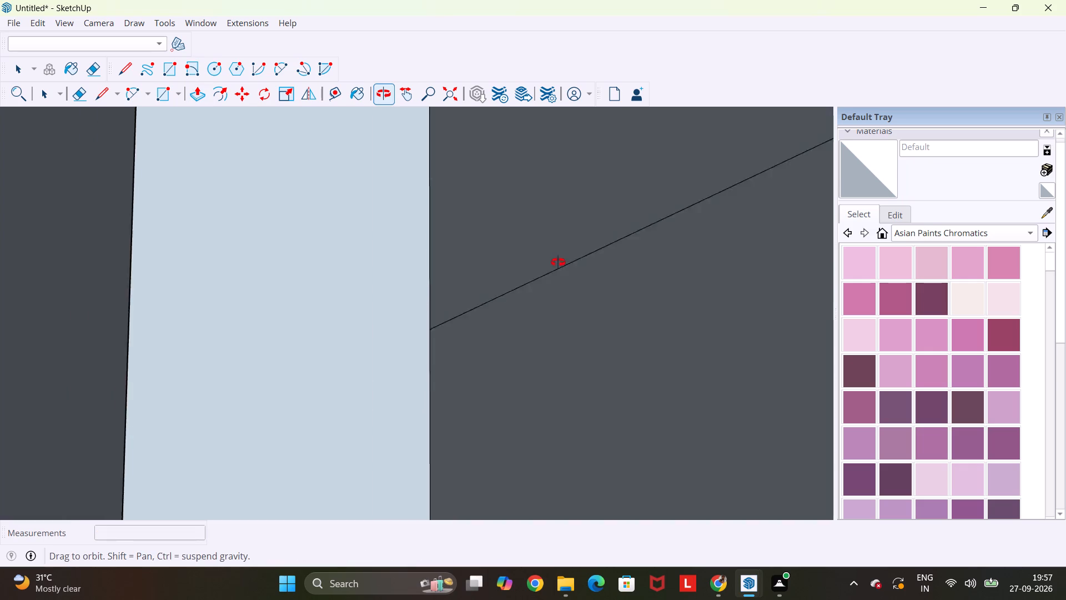
pyautogui.moveTo(558, 262); pyautogui.dragTo(572, 317, button='middle')
pyautogui.scroll(-8, 572, 317)
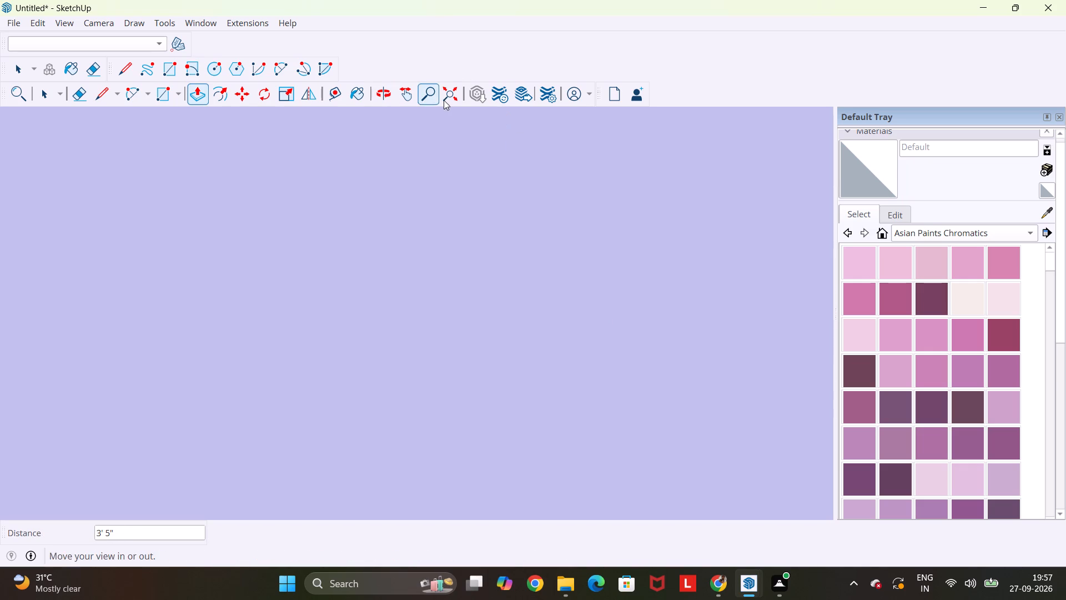
pyautogui.click(446, 98)
pyautogui.moveTo(640, 174); pyautogui.dragTo(585, 348, button='middle')
pyautogui.scroll(2, 689, 262)
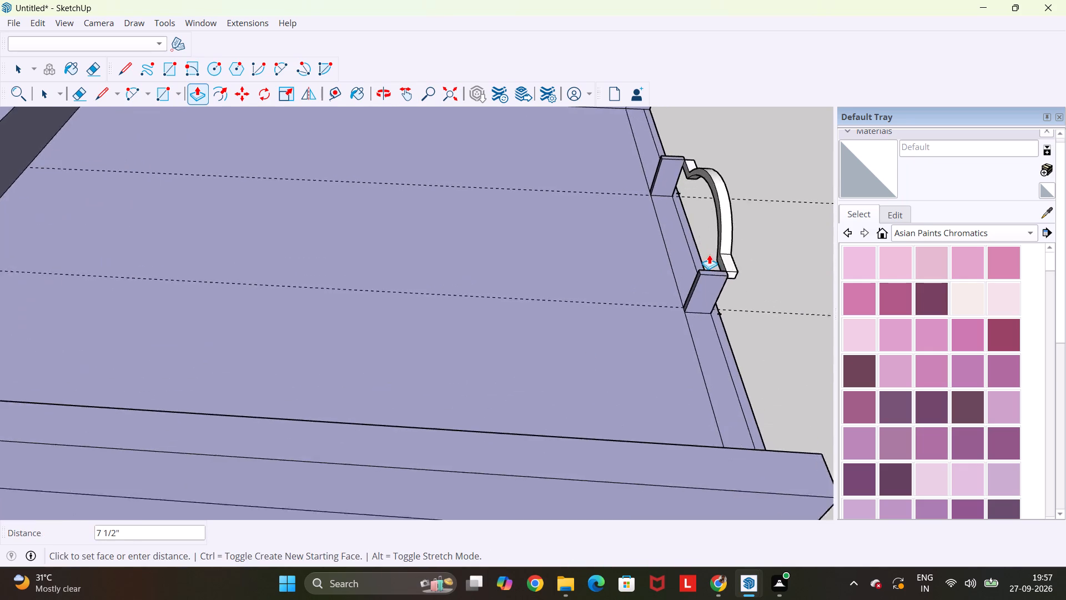
pyautogui.scroll(6, 709, 254)
pyautogui.click(697, 284)
pyautogui.press('Escape')
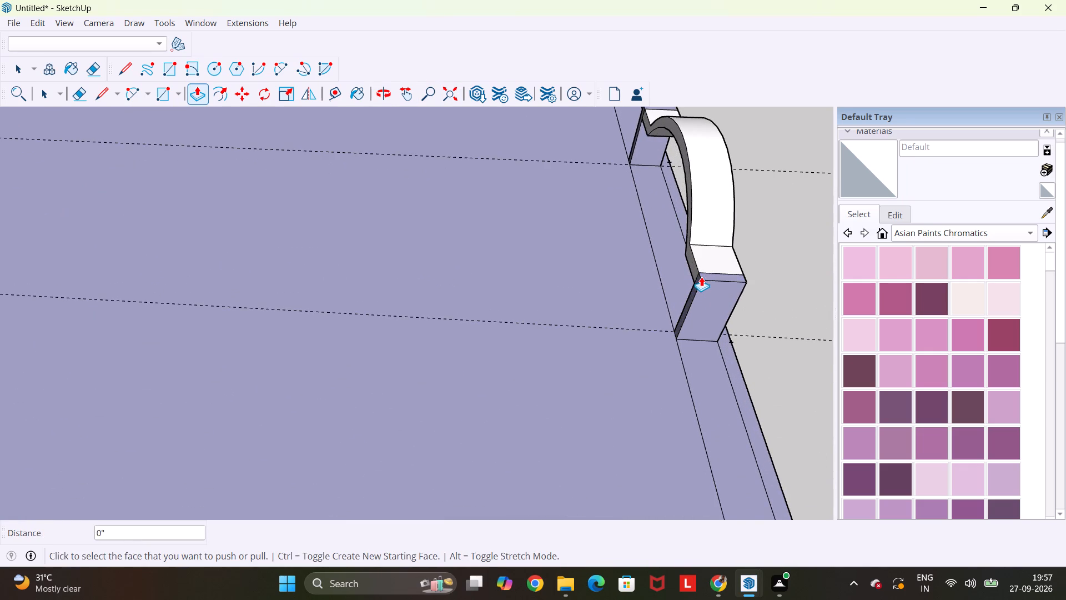
pyautogui.press('space')
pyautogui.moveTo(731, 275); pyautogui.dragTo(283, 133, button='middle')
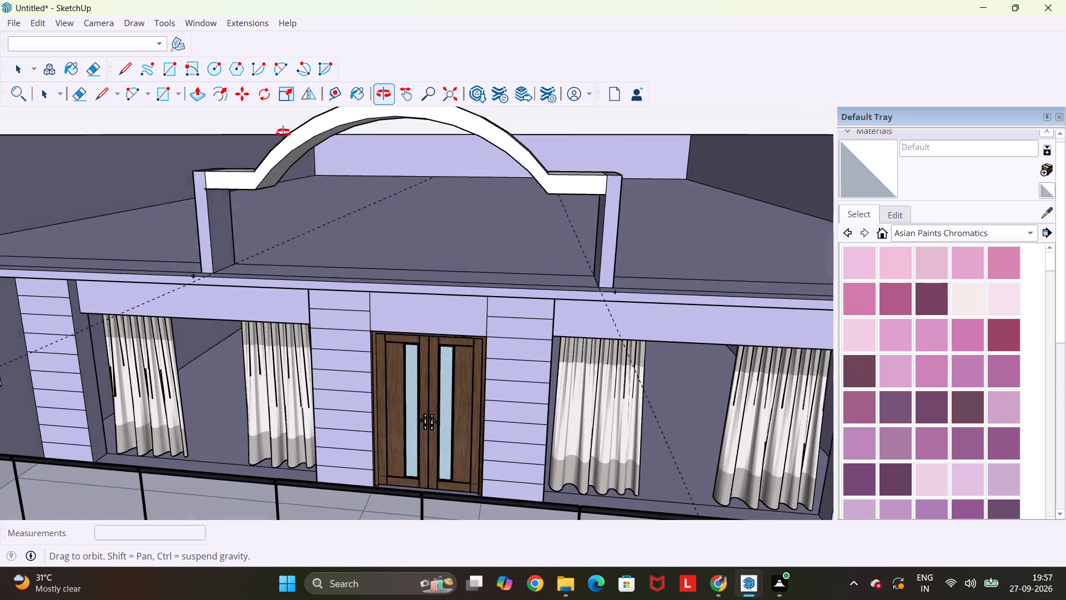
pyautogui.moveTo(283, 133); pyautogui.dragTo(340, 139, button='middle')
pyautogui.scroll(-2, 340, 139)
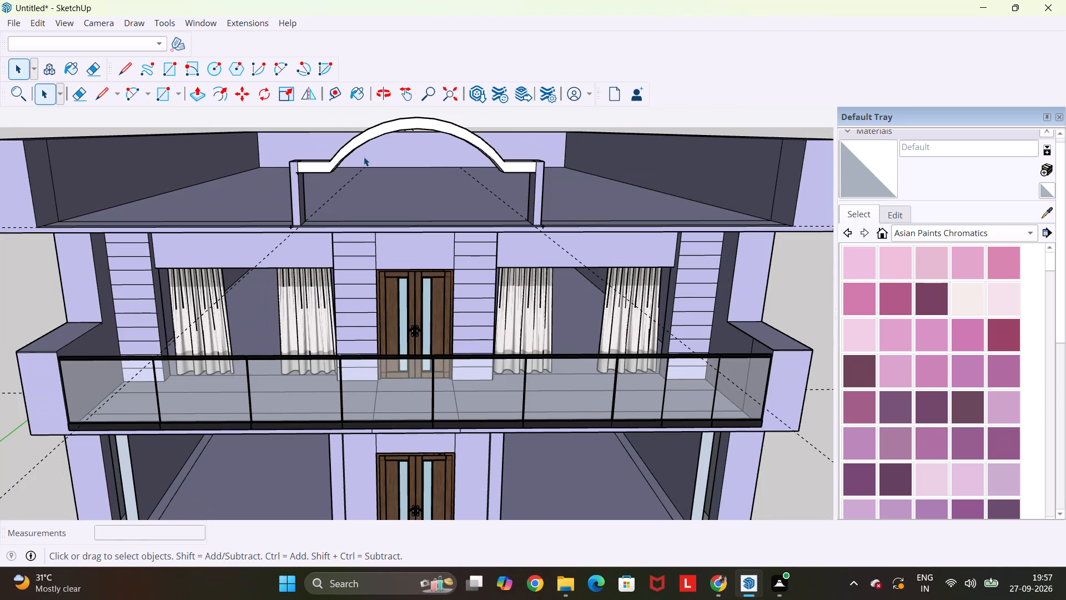
# Draw a rectangle about 11' 1" by 2' 7" between the roof posts and erase the line dividing it from the arched area above.
pyautogui.press('r')
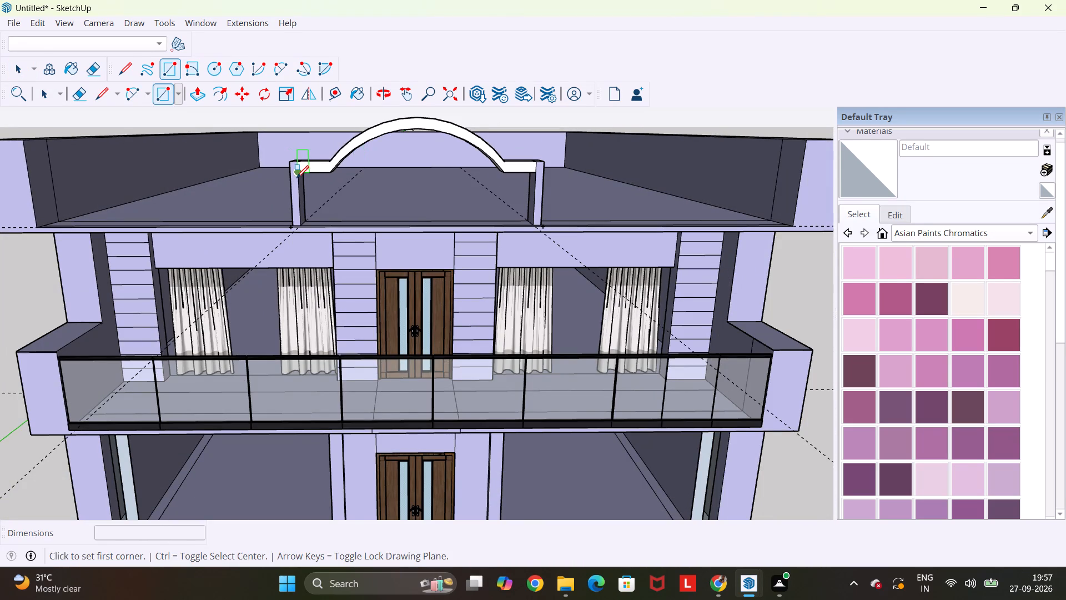
pyautogui.click(296, 178)
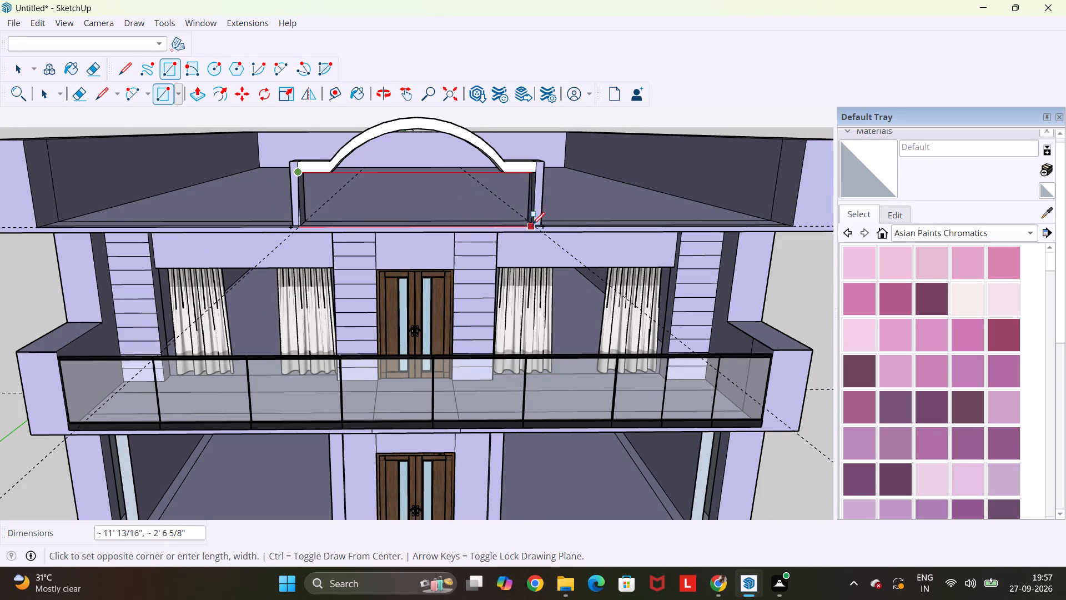
pyautogui.click(534, 226)
pyautogui.press('Escape')
pyautogui.press('space')
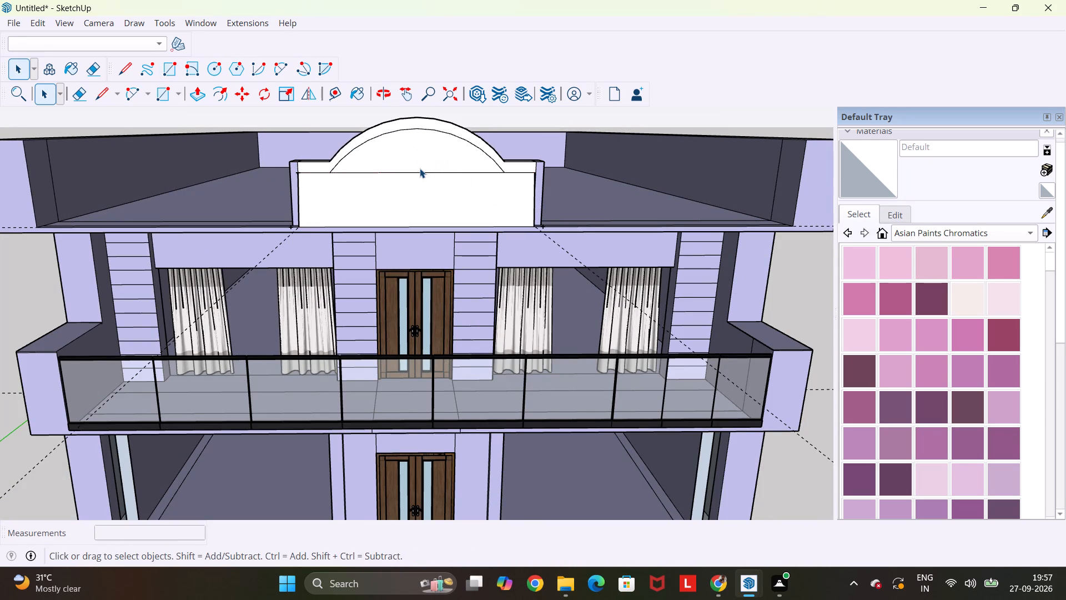
pyautogui.press('e')
pyautogui.click(421, 174)
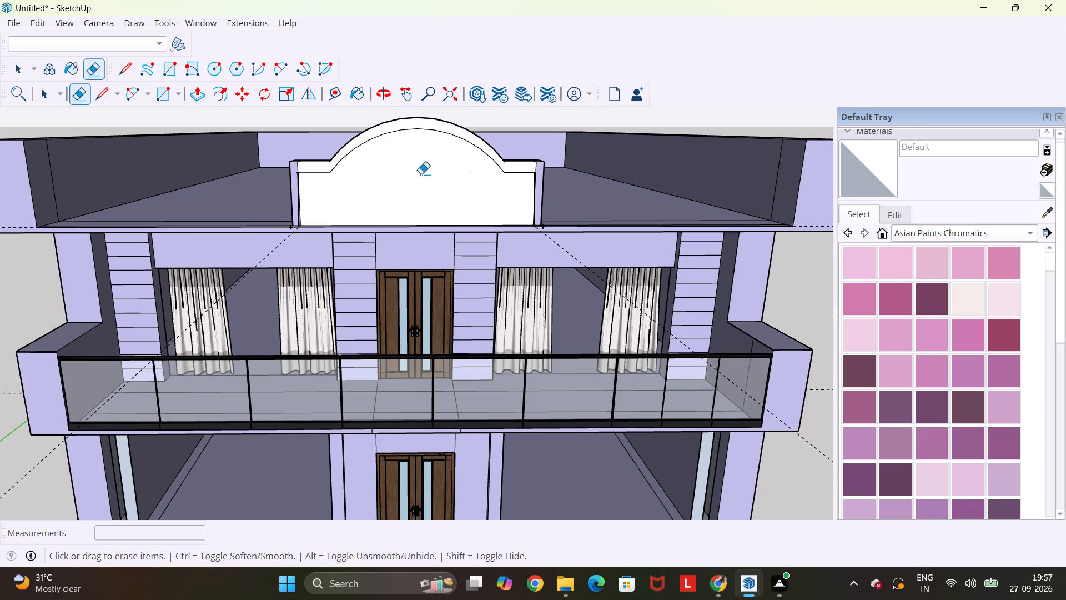
# Delete the stray edges at the front of both roof posts beside the new infill face.
pyautogui.moveTo(419, 167); pyautogui.dragTo(467, 195, button='middle')
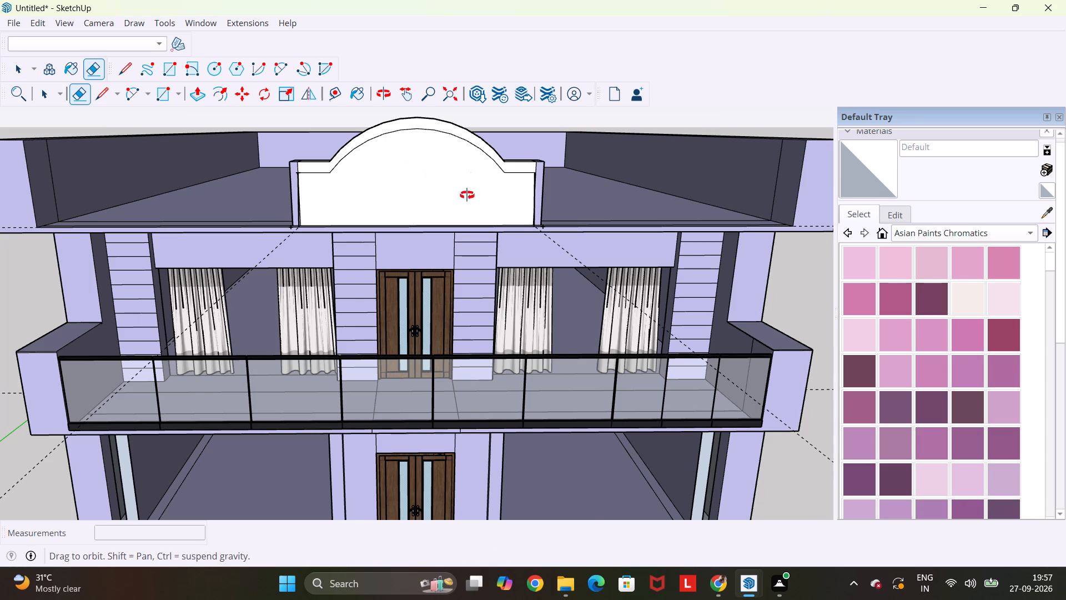
pyautogui.moveTo(467, 195); pyautogui.dragTo(562, 212, button='middle')
pyautogui.moveTo(394, 215); pyautogui.dragTo(397, 215, button='middle')
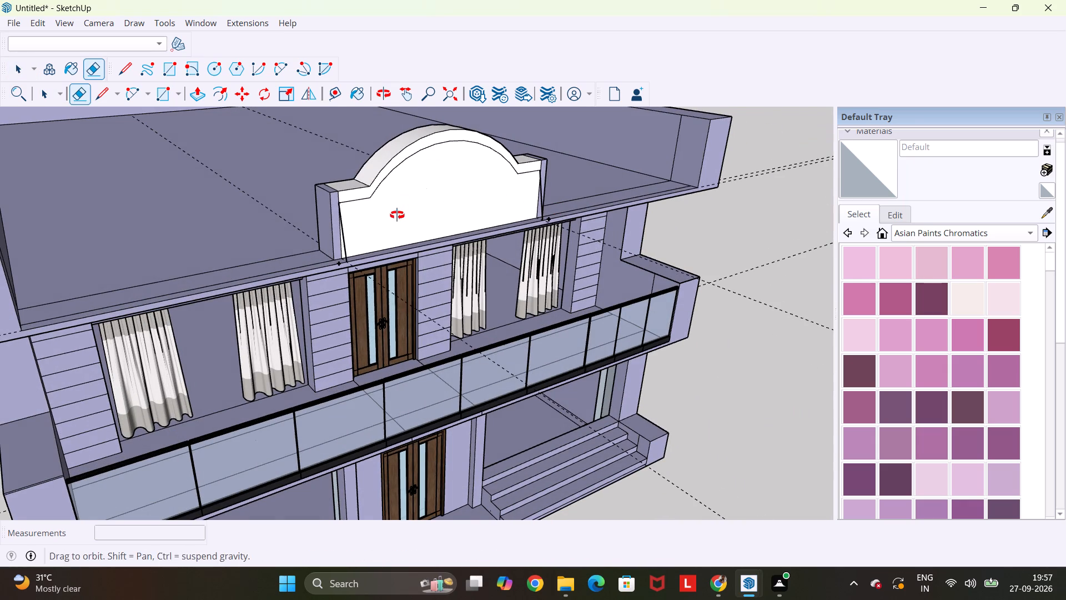
pyautogui.moveTo(397, 215); pyautogui.dragTo(490, 222, button='middle')
pyautogui.press('space')
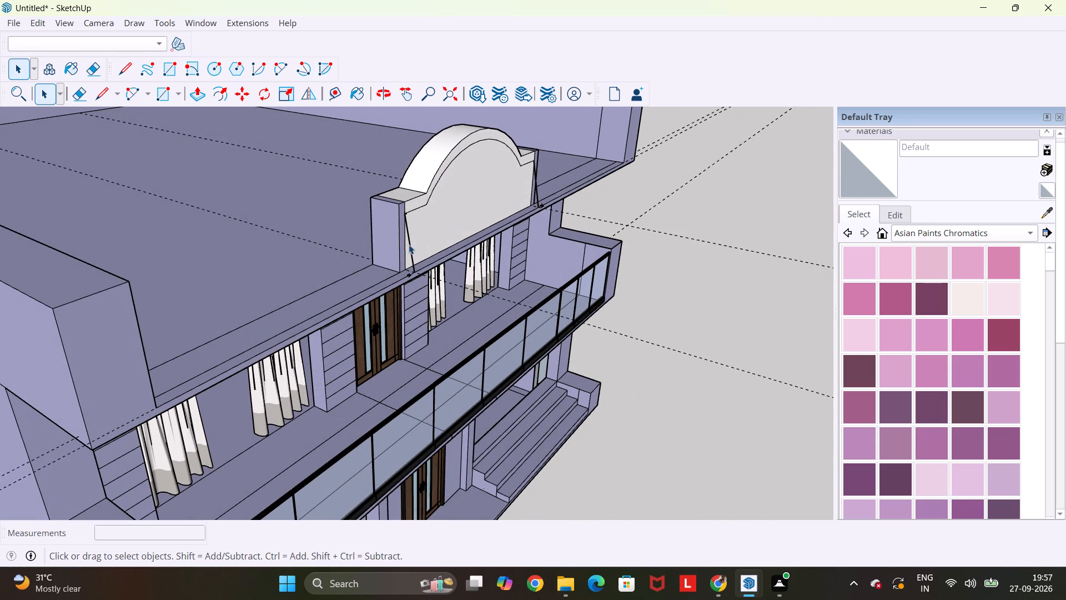
pyautogui.click(409, 246)
pyautogui.press('Delete')
pyautogui.scroll(9, 566, 188)
pyautogui.click(524, 185)
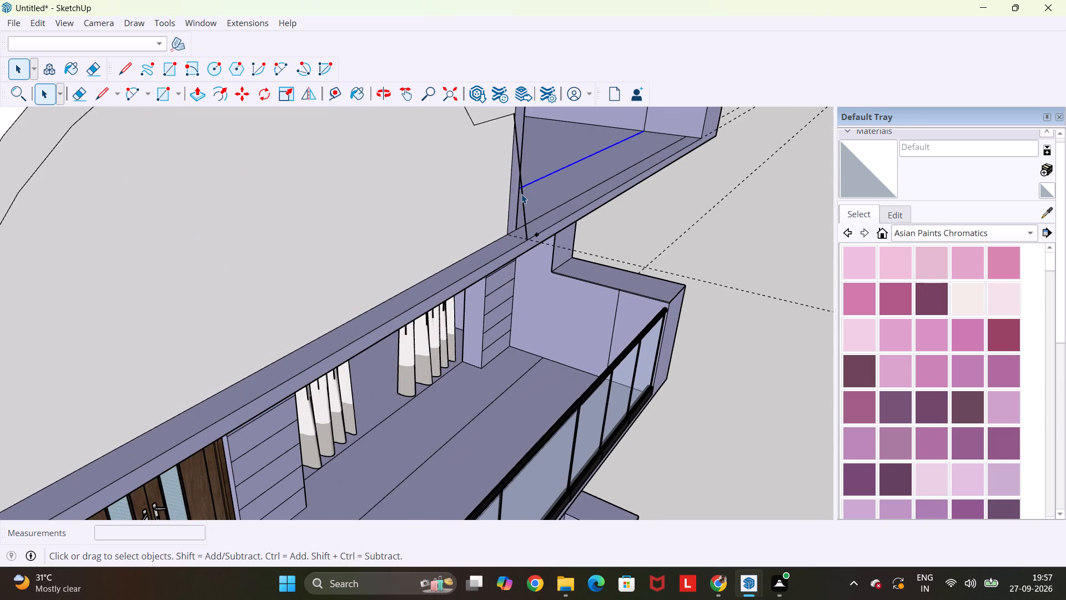
pyautogui.click(521, 194)
pyautogui.press('Delete')
pyautogui.scroll(-4, 522, 194)
pyautogui.moveTo(522, 197); pyautogui.dragTo(517, 208, button='middle')
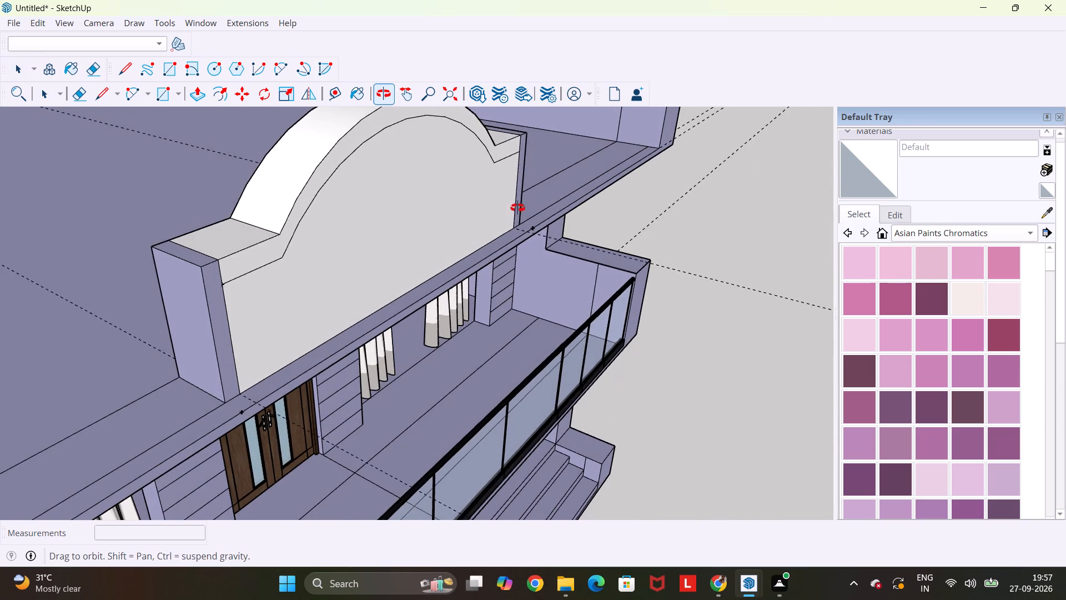
pyautogui.moveTo(517, 208); pyautogui.dragTo(524, 215, button='middle')
# Push/Pull the arched band's front face outward 2" from the infill face.
pyautogui.scroll(3, 370, 142)
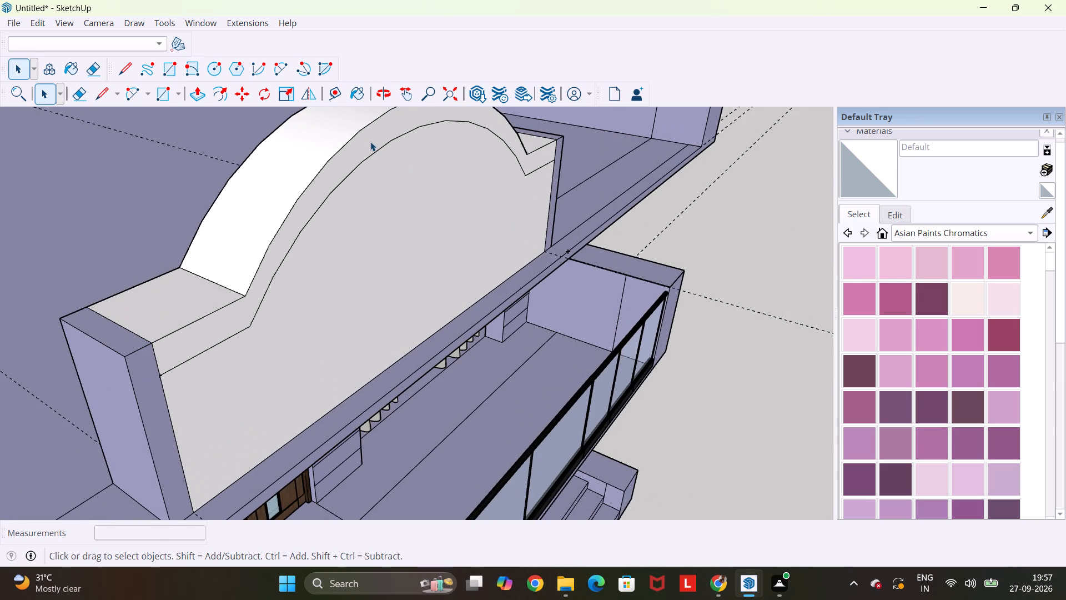
pyautogui.press('p')
pyautogui.click(368, 131)
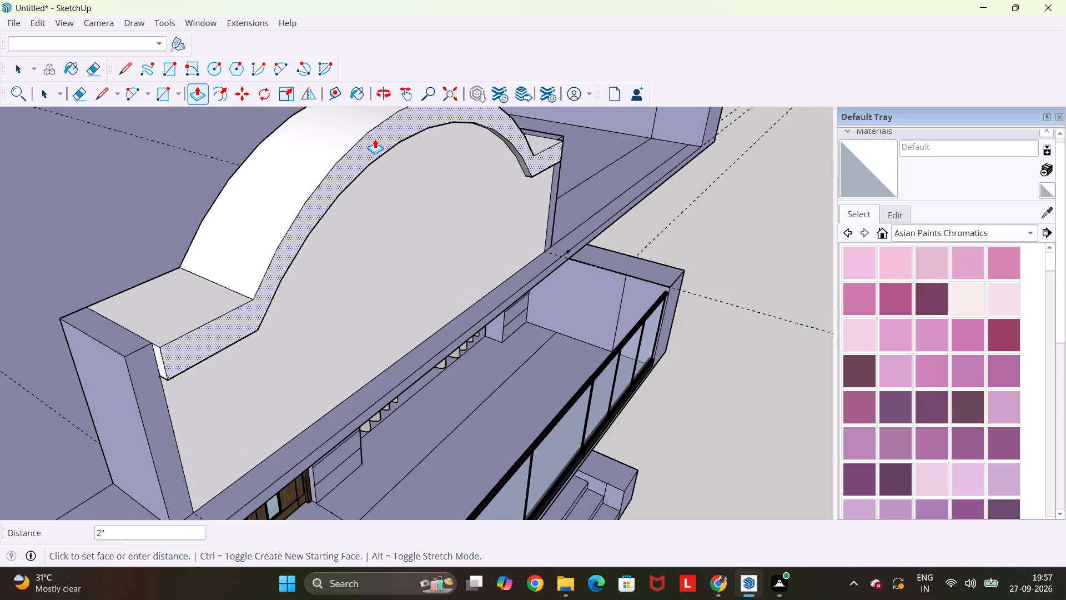
pyautogui.moveTo(375, 139); pyautogui.dragTo(301, 101, button='middle')
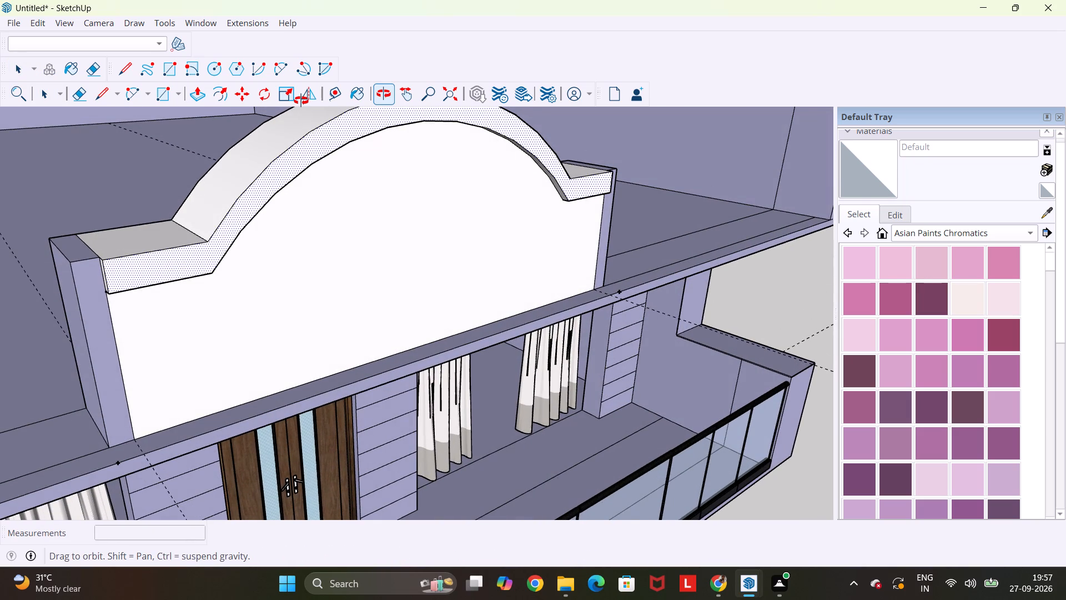
pyautogui.moveTo(301, 101); pyautogui.dragTo(300, 101, button='middle')
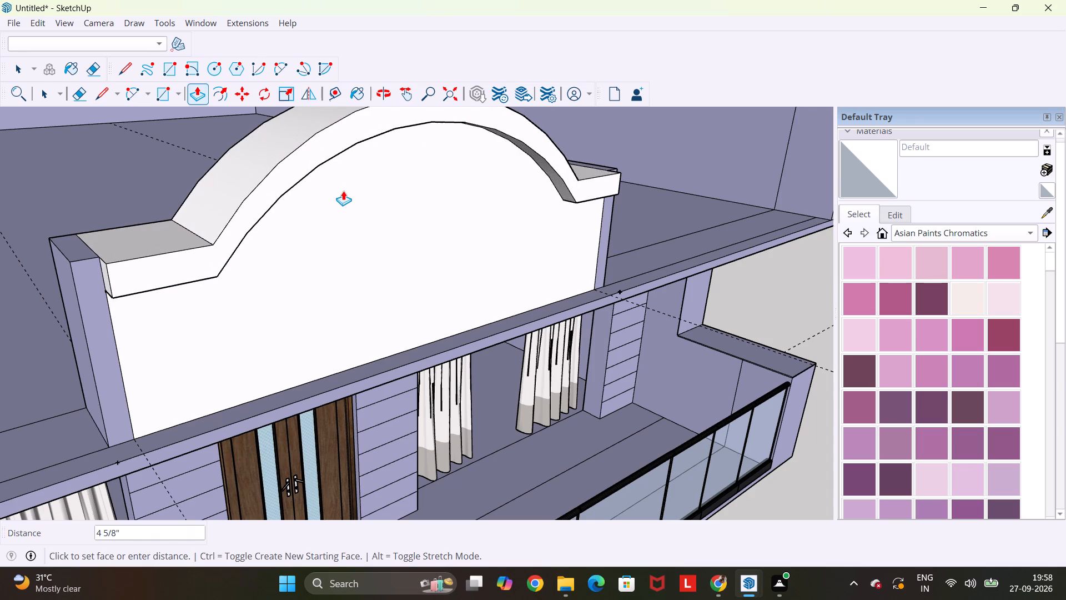
pyautogui.write('2"')
pyautogui.press('Return')
pyautogui.press('Escape')
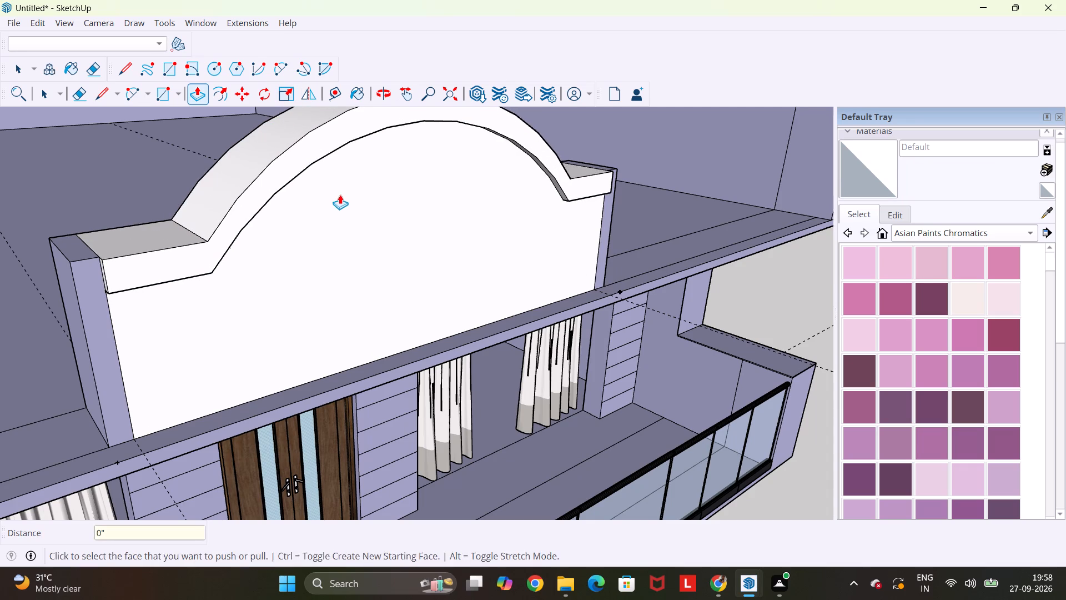
pyautogui.press('space')
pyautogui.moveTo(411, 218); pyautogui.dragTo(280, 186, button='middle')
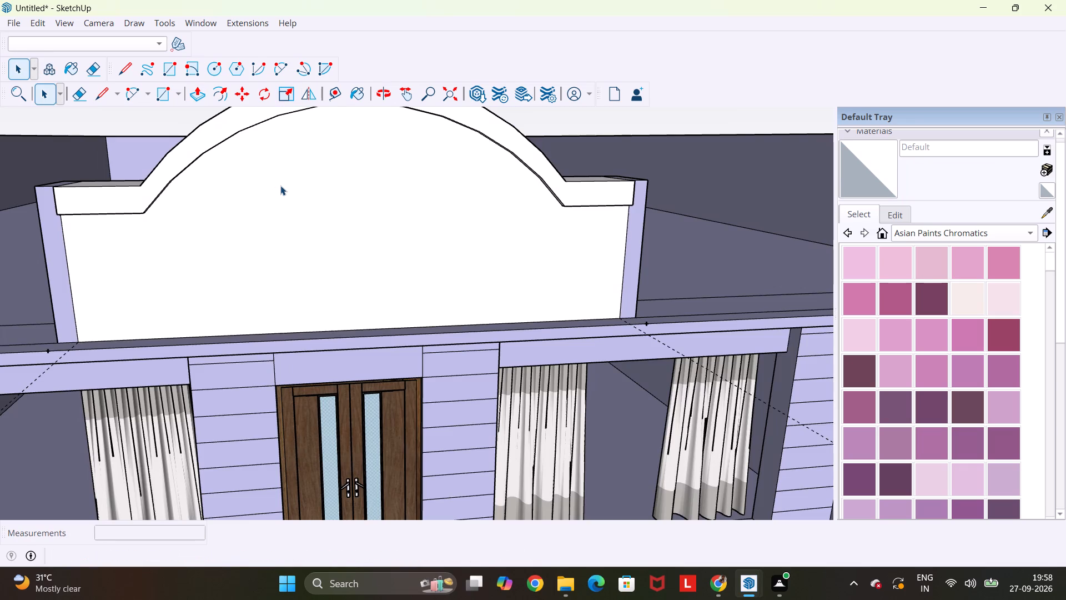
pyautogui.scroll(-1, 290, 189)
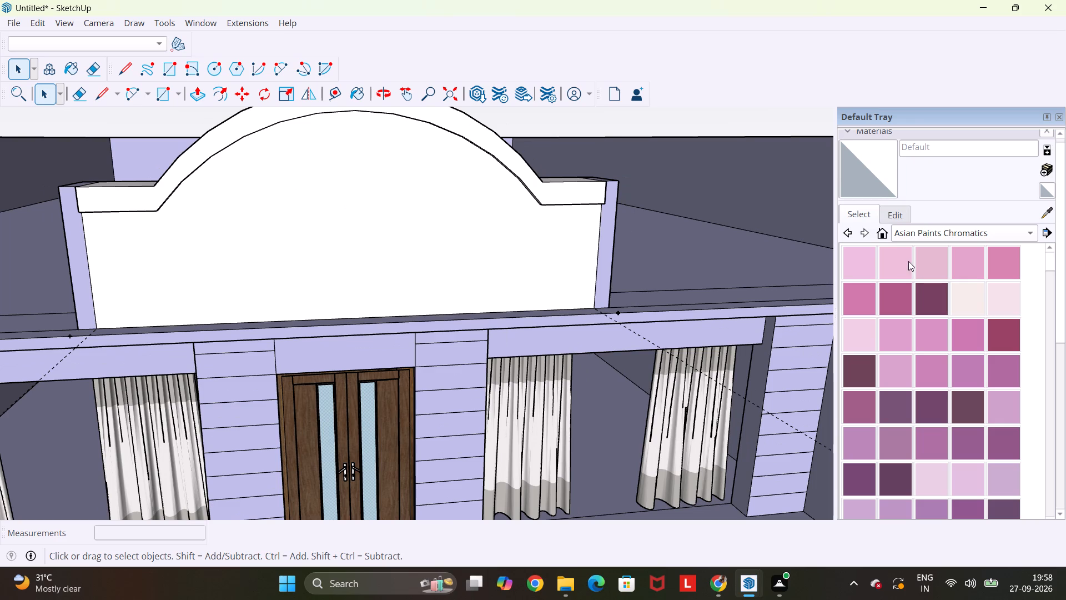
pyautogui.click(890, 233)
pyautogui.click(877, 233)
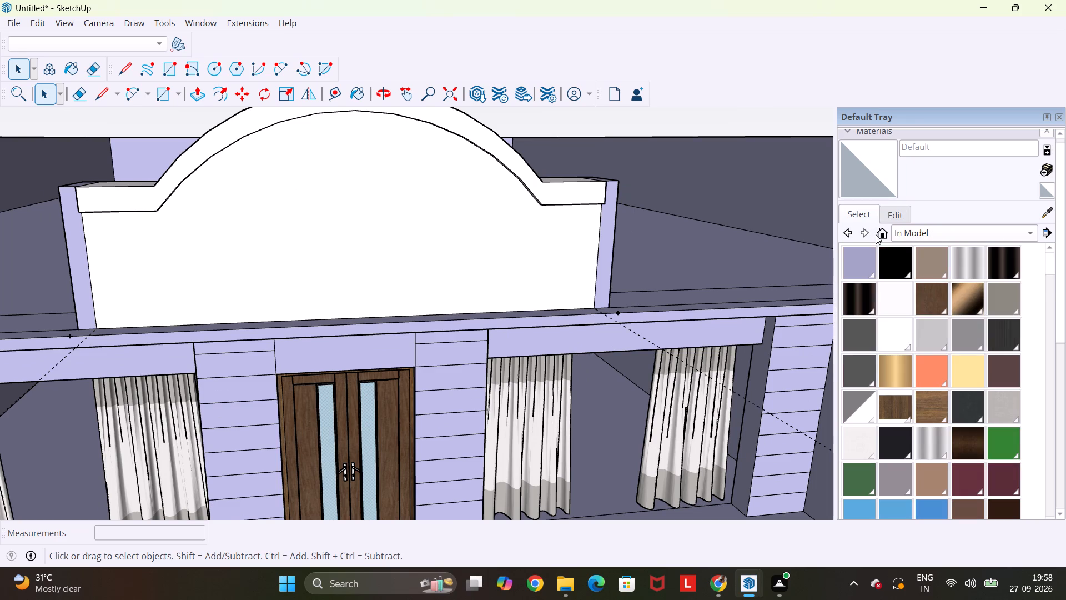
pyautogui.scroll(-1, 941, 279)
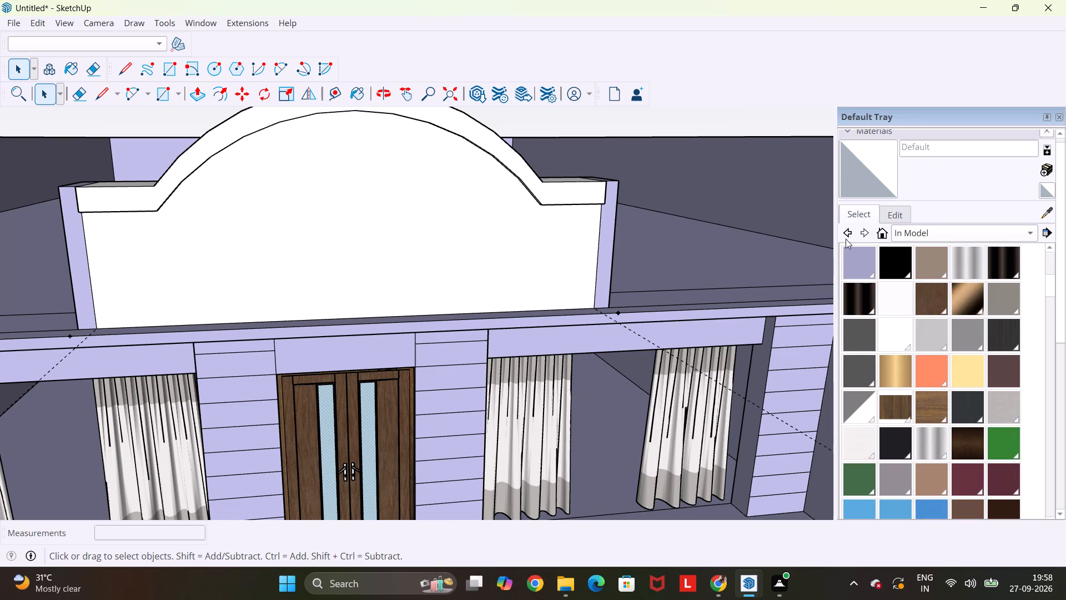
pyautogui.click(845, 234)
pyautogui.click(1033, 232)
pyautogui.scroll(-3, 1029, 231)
# Switch to Chrome, search Google for "3d warehouse" in a new tab, and return to SketchUp.
pyautogui.moveTo(702, 581); pyautogui.dragTo(708, 581)
pyautogui.click(710, 581)
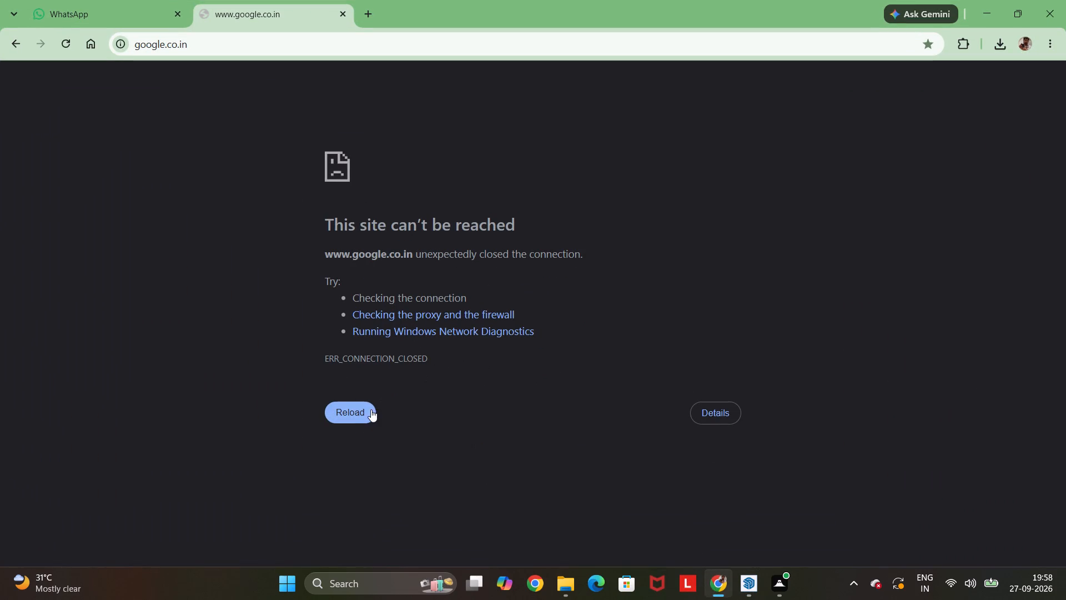
pyautogui.click(361, 410)
pyautogui.tripleClick(361, 410)
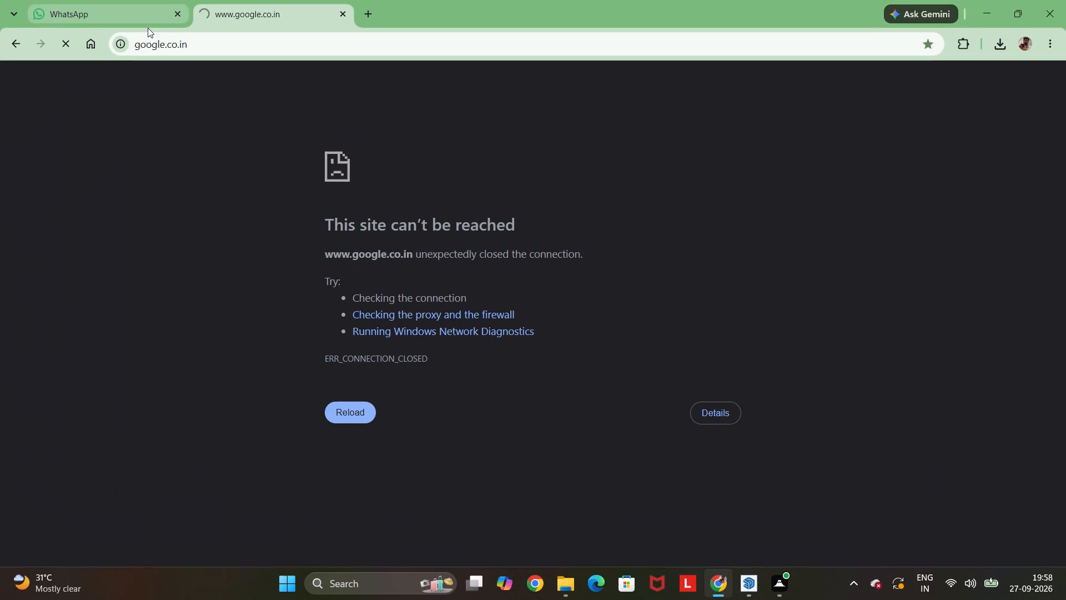
pyautogui.click(378, 12)
pyautogui.click(374, 12)
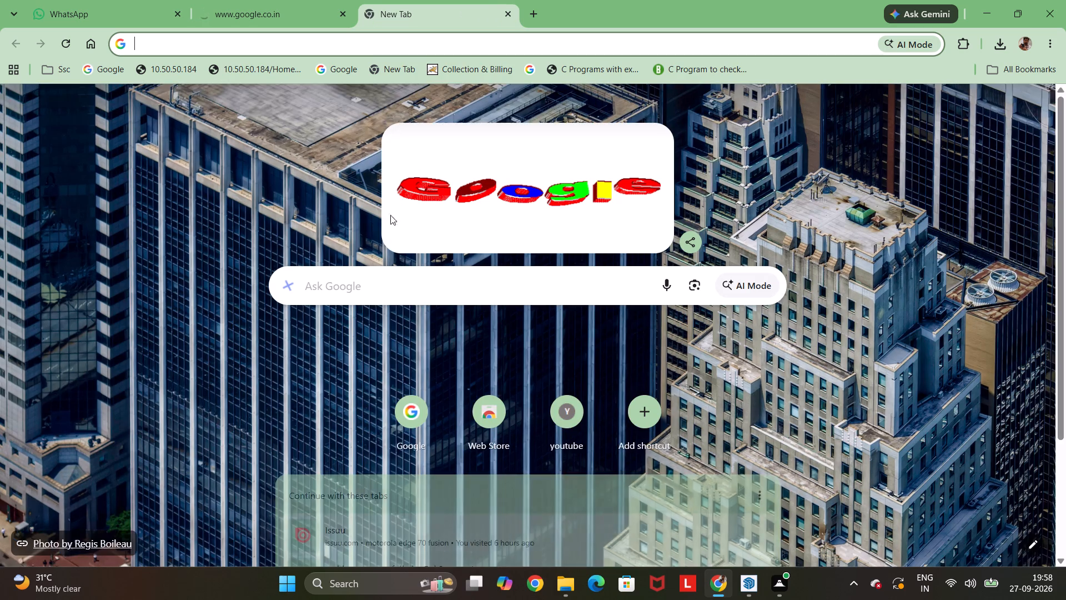
pyautogui.click(373, 278)
pyautogui.click(366, 314)
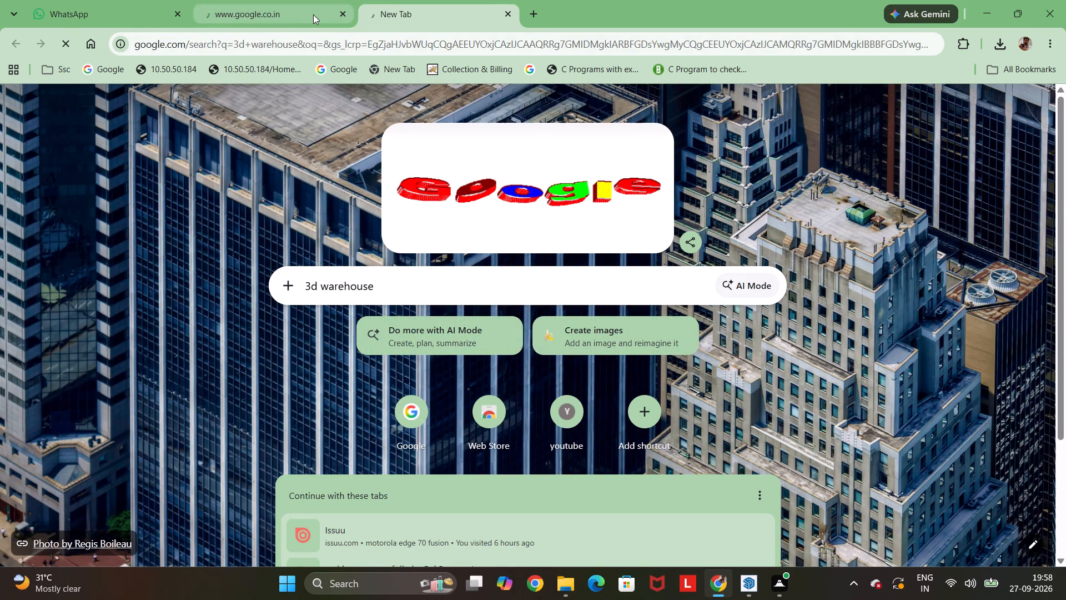
pyautogui.click(982, 8)
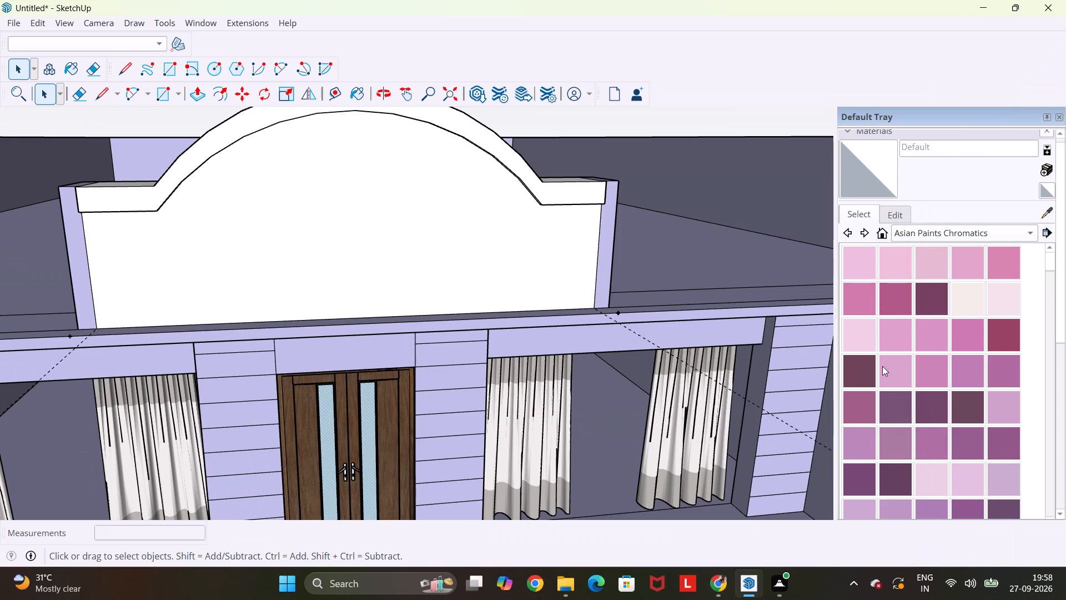
# Paint the infill face beneath the arched band with Wood Floor Parquet from the Wood material collection.
pyautogui.click(1029, 230)
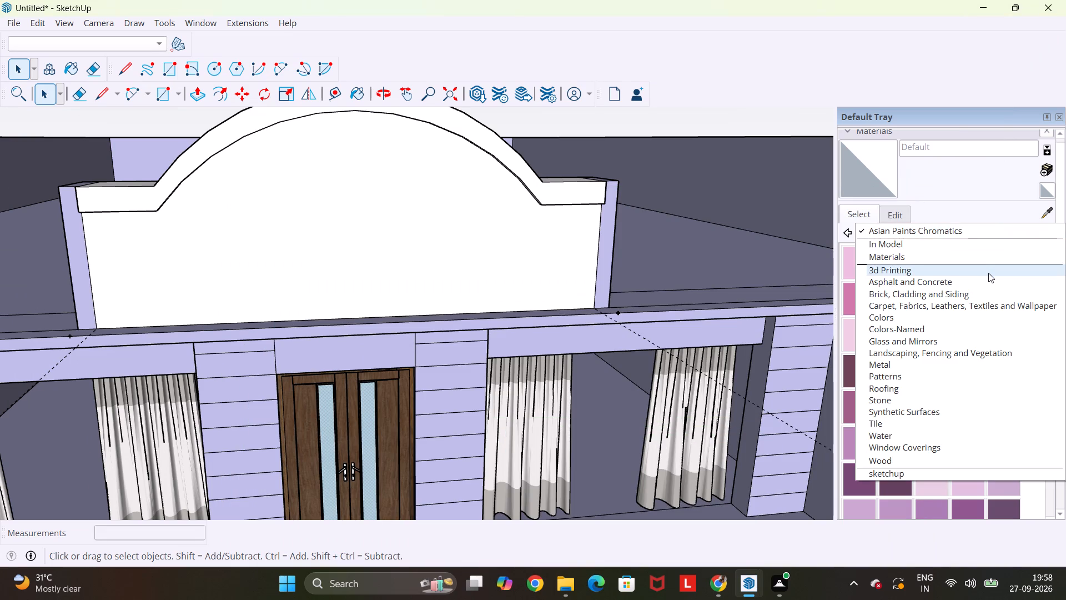
pyautogui.click(988, 273)
pyautogui.click(1027, 231)
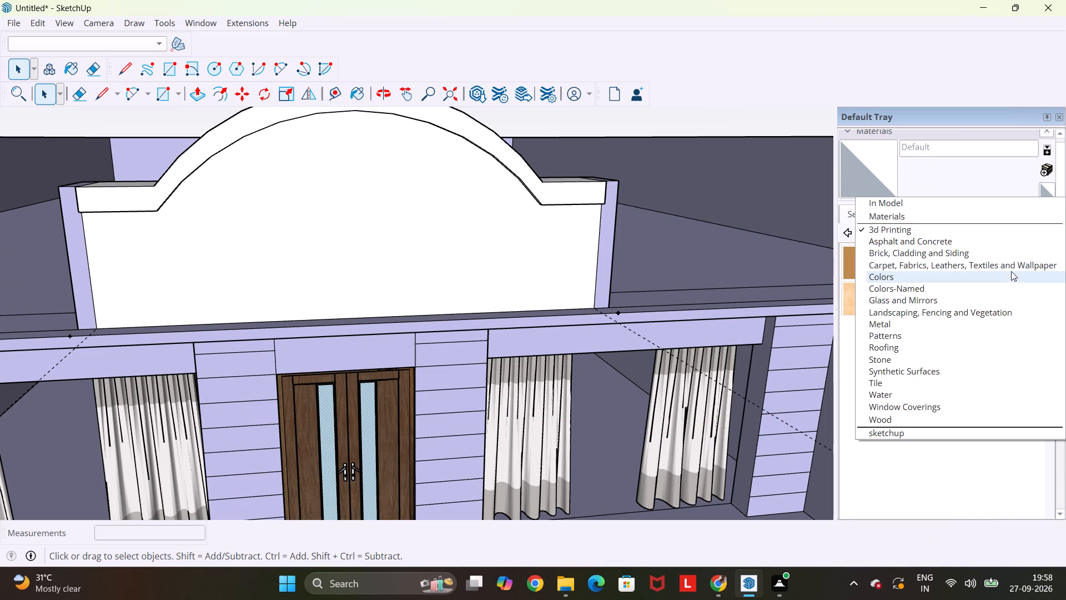
pyautogui.click(1010, 274)
pyautogui.click(1028, 232)
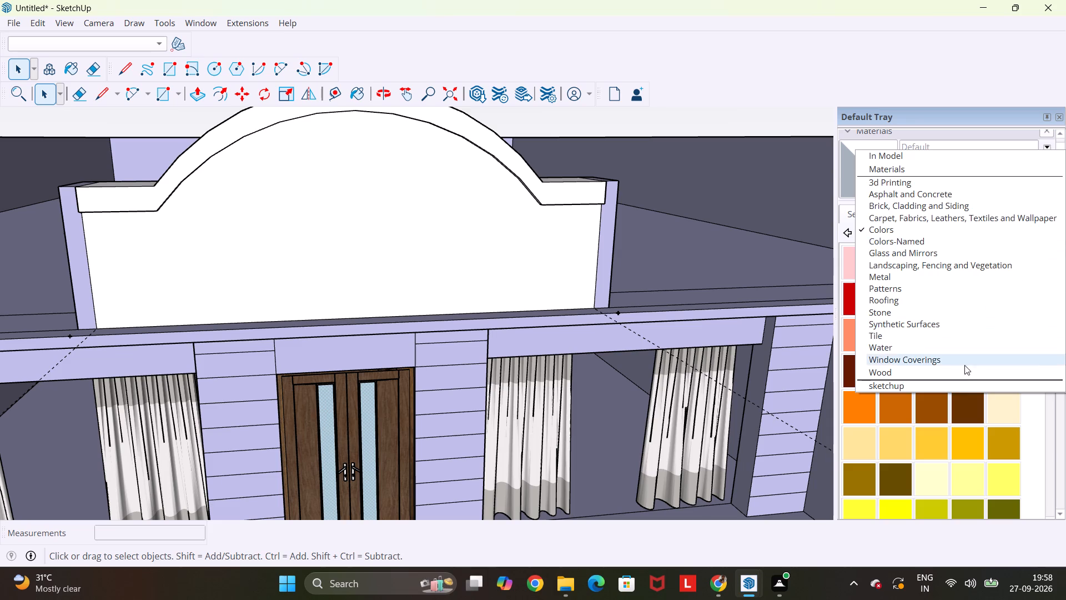
pyautogui.click(961, 377)
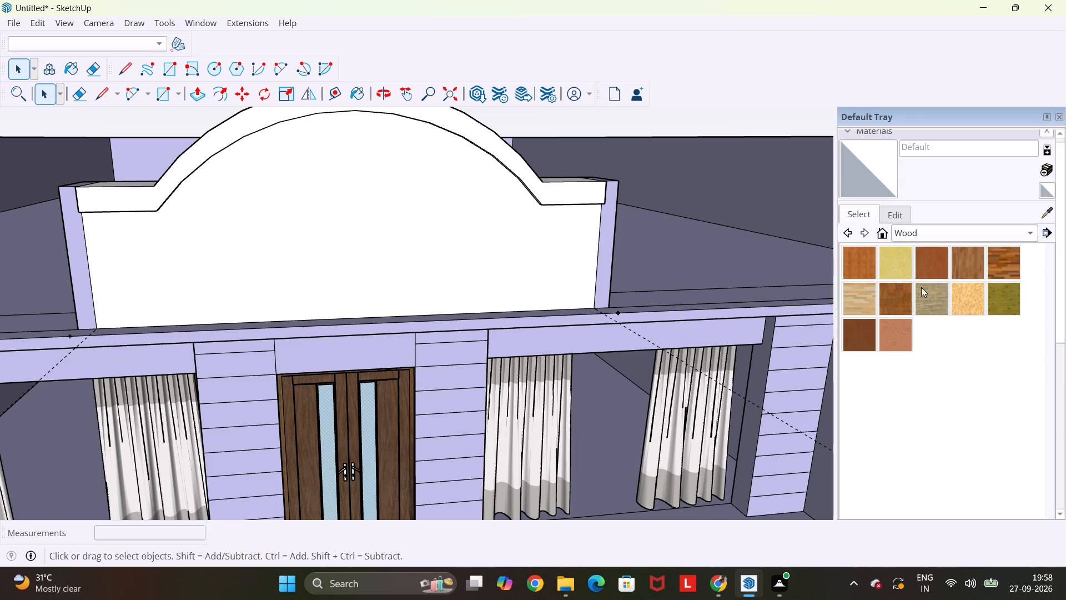
pyautogui.click(897, 295)
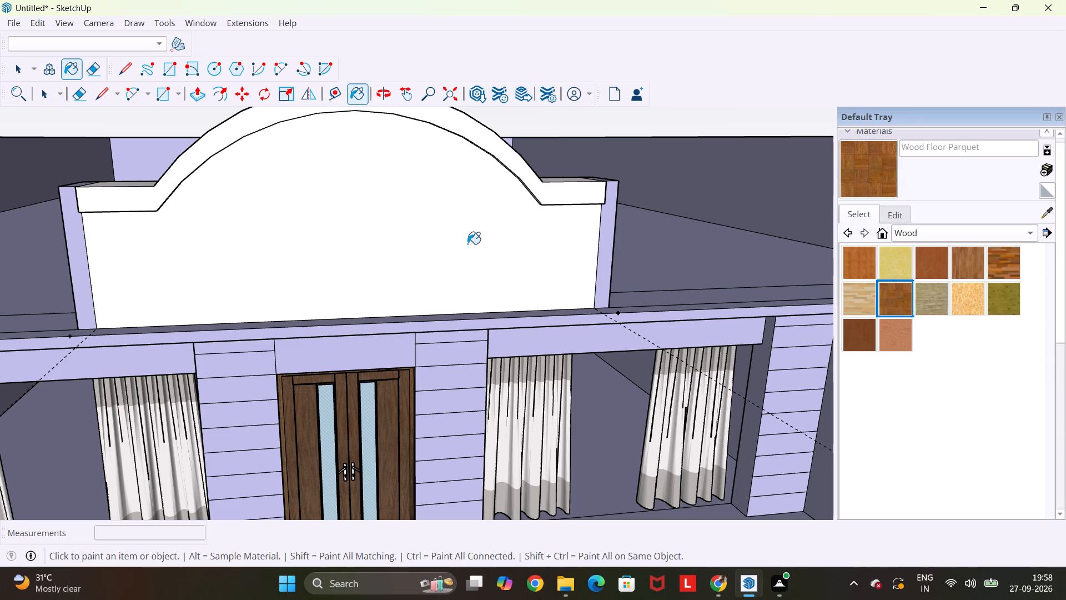
pyautogui.click(467, 244)
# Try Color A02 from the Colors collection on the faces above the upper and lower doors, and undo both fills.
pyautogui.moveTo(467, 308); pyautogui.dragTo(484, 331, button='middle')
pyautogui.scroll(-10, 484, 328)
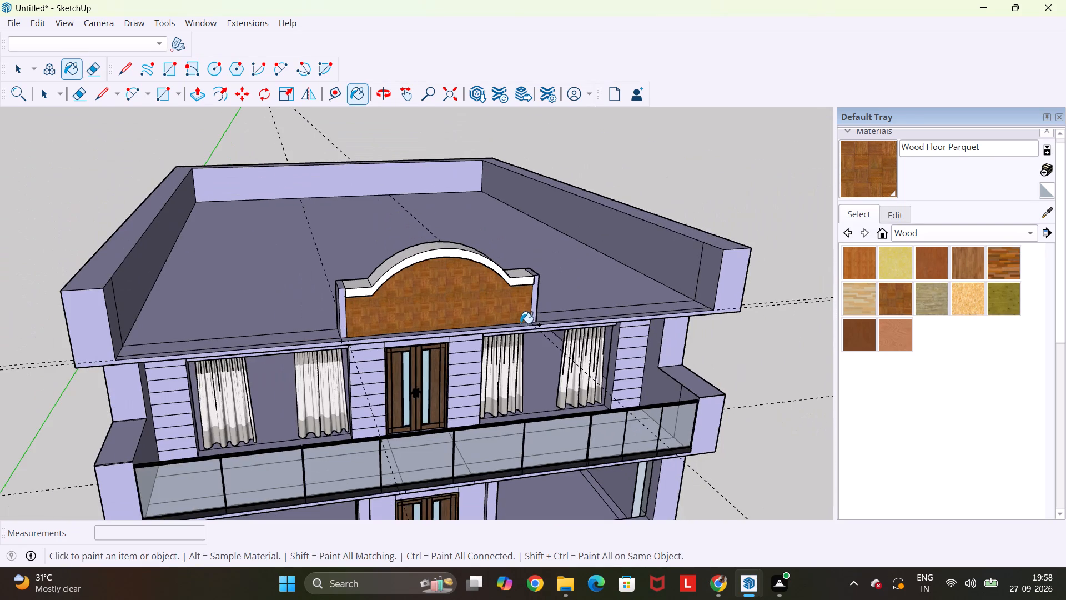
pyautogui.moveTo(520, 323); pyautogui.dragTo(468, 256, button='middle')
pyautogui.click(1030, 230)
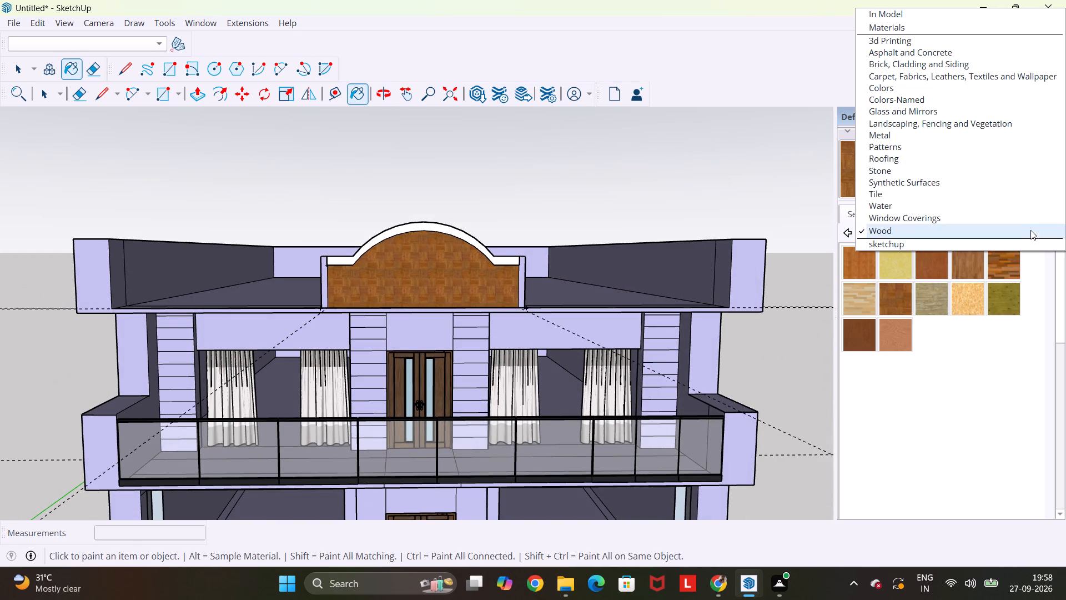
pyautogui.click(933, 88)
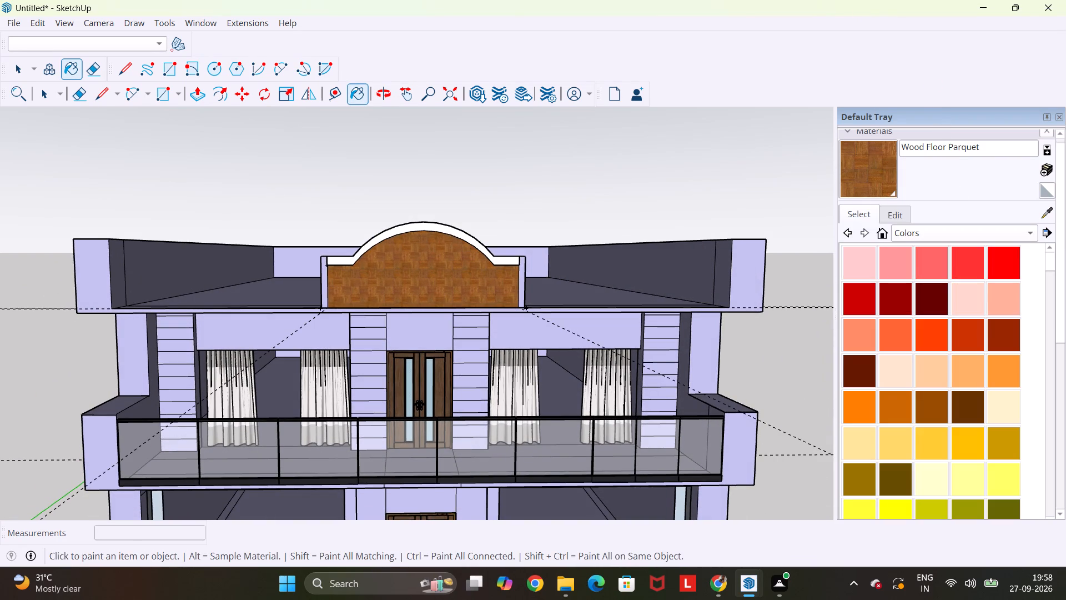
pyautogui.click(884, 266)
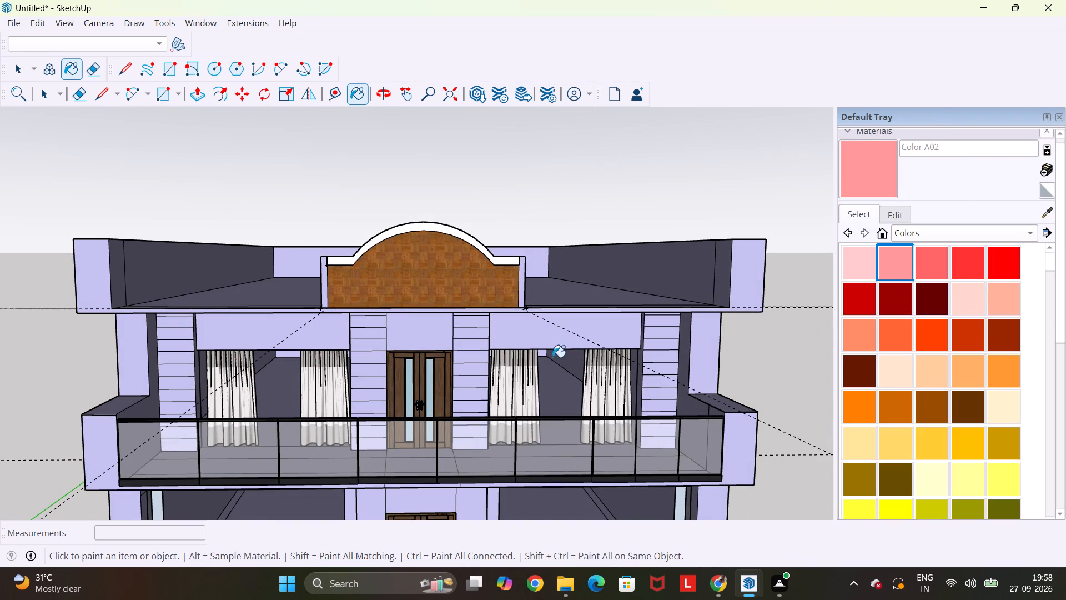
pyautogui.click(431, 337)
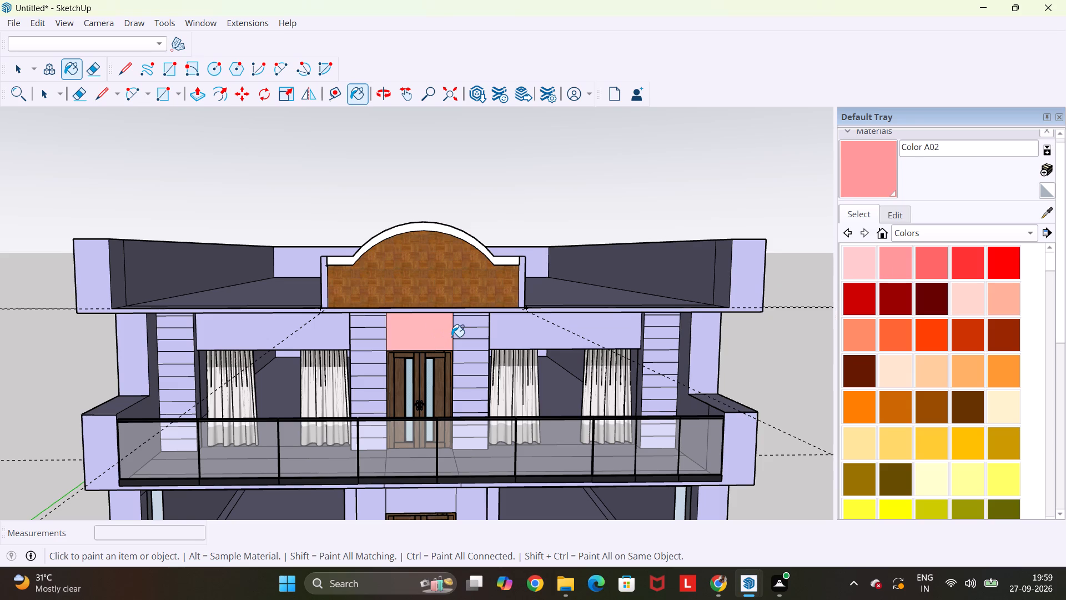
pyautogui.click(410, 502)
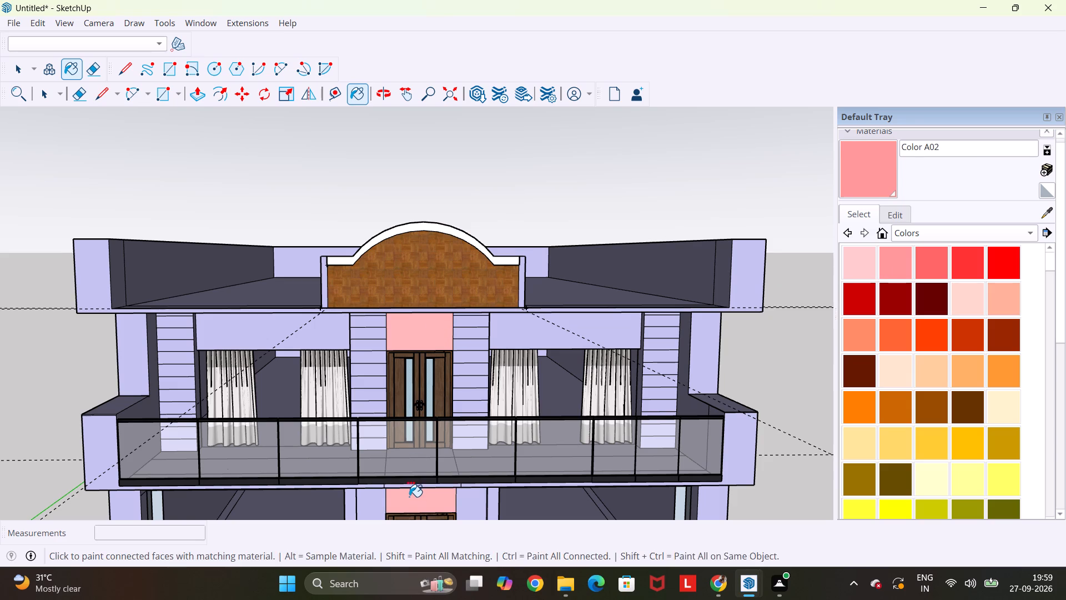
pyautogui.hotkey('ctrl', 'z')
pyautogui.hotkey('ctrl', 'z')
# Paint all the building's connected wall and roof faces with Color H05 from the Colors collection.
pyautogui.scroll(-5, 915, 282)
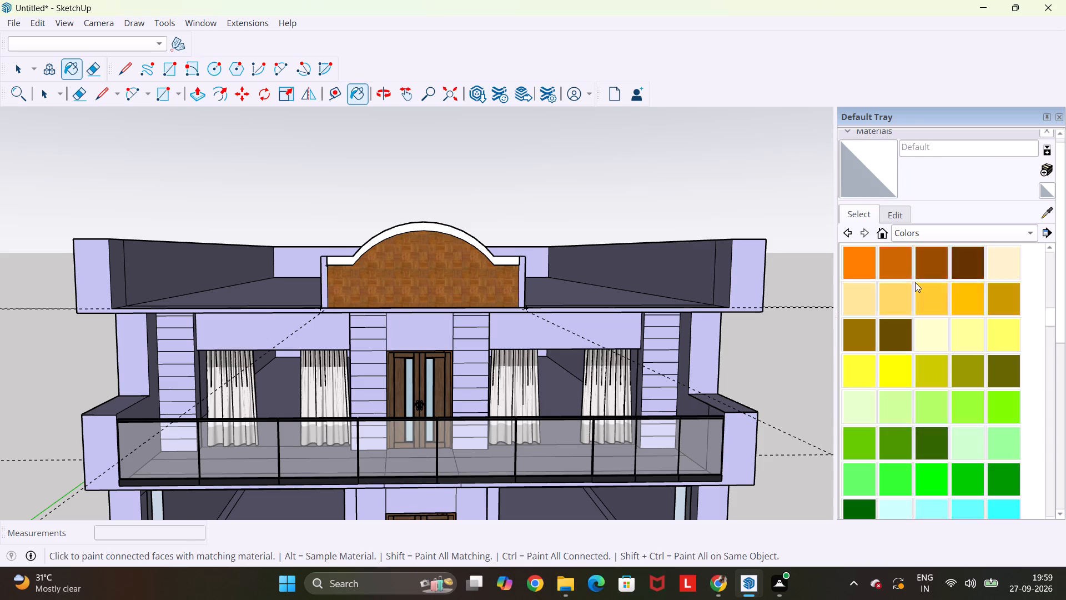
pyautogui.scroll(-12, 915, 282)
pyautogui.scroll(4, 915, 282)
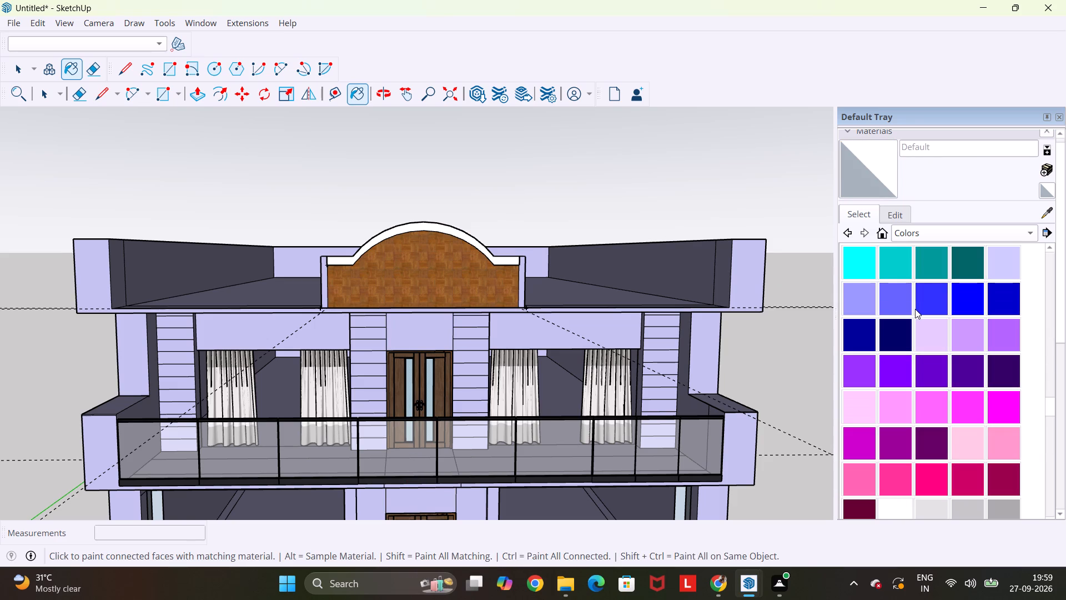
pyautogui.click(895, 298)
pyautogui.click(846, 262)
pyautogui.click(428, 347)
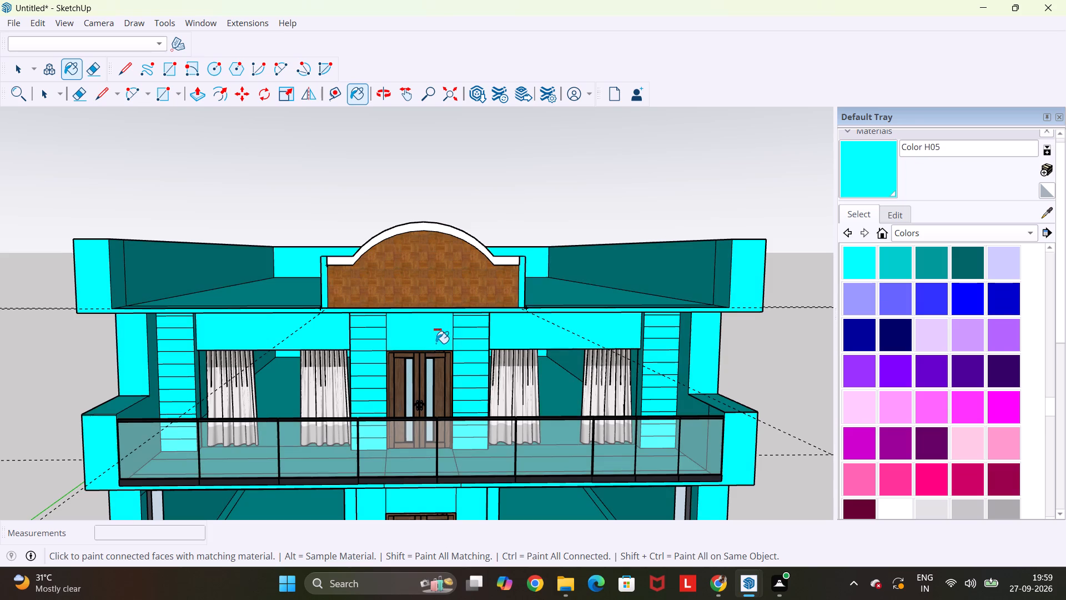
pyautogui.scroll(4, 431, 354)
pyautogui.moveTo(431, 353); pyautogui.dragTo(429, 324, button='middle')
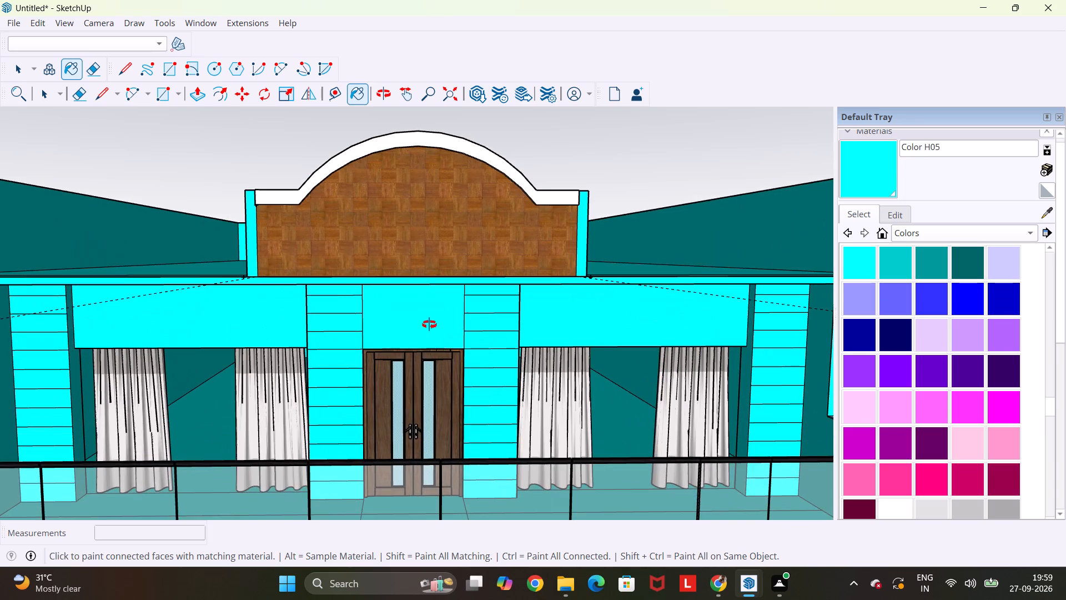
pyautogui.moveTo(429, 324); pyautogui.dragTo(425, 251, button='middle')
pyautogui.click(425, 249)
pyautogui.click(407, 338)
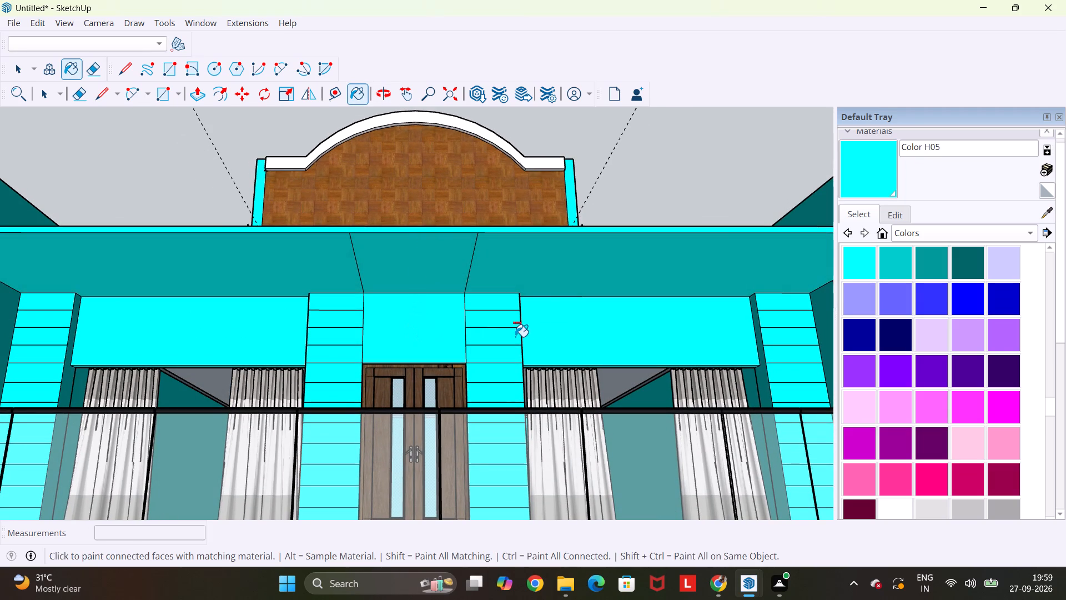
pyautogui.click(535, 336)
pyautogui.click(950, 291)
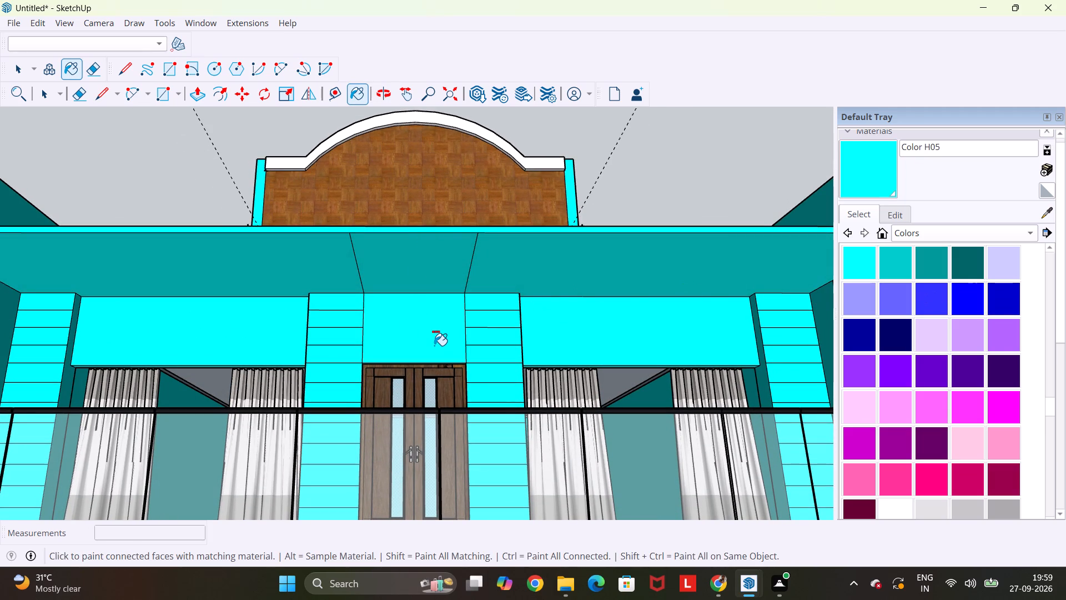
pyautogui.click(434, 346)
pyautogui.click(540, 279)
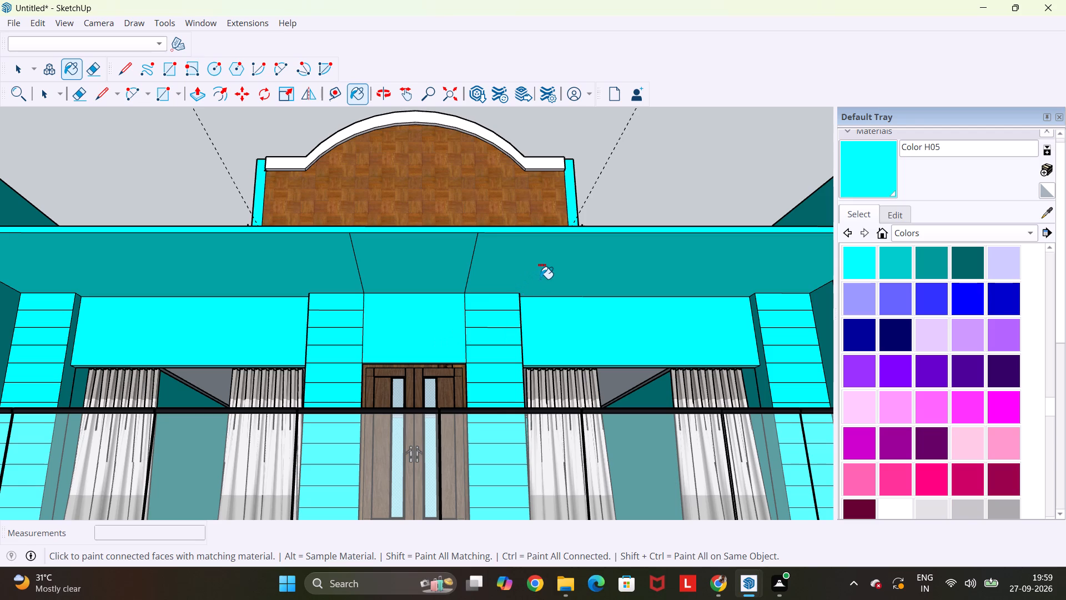
# Paint all the building's connected wall and roof faces with Color H07.
pyautogui.click(938, 256)
pyautogui.click(395, 320)
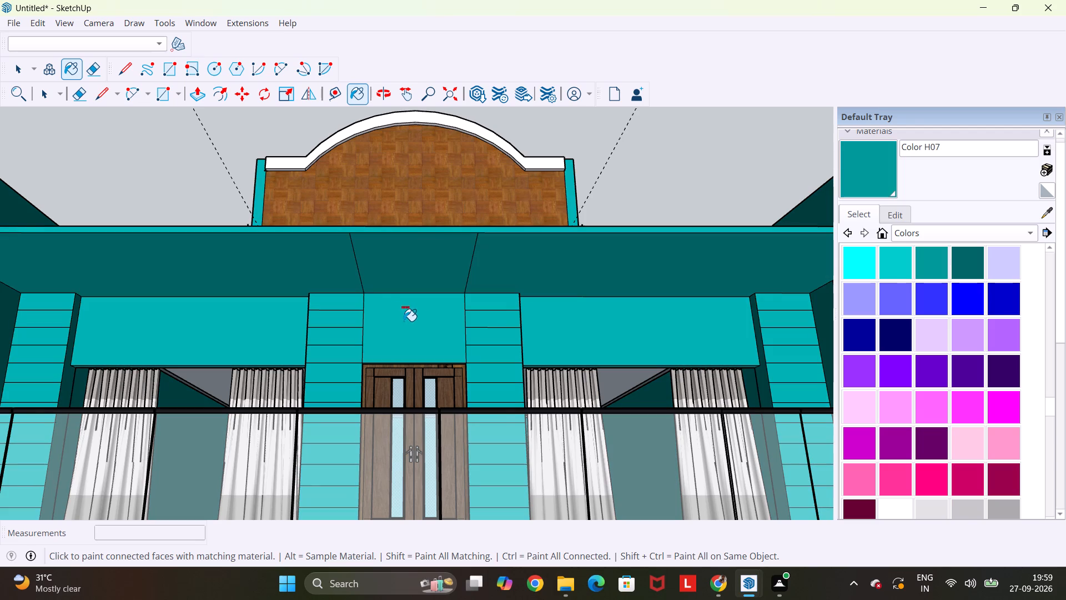
# Draw a line about 4' 7 3/16" long along the top edge of the face above the upper door, between the grooved strips.
pyautogui.moveTo(508, 321); pyautogui.dragTo(515, 341, button='middle')
pyautogui.scroll(4, 410, 309)
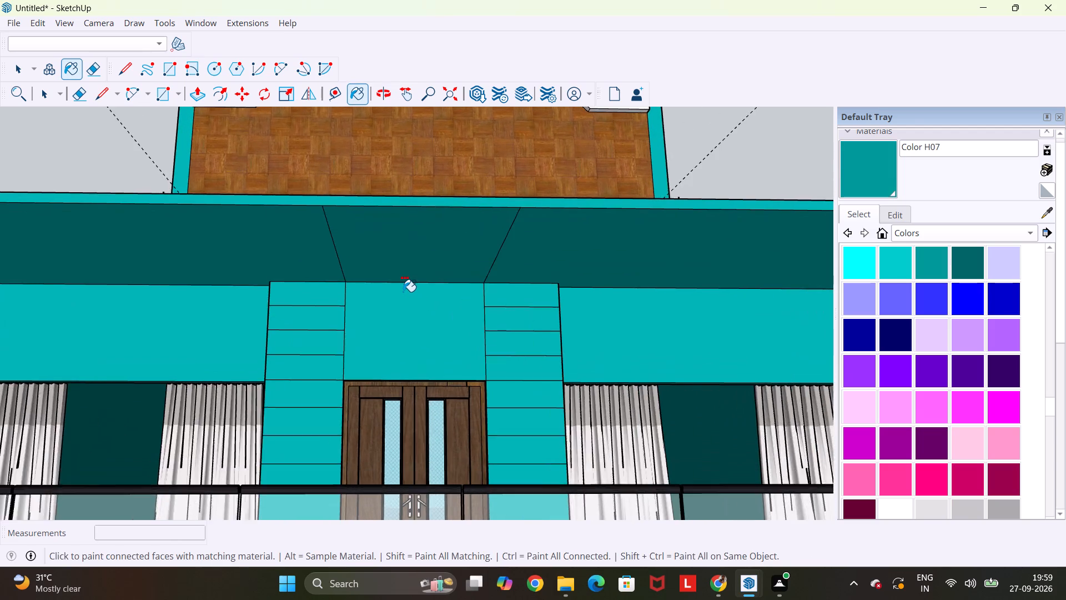
pyautogui.scroll(5, 403, 290)
pyautogui.press('l')
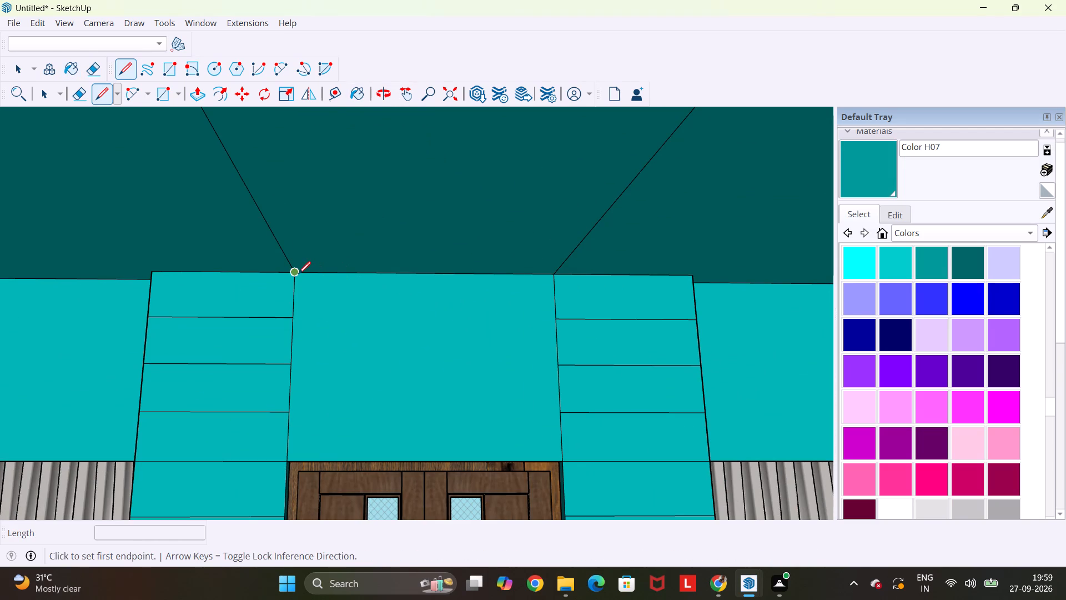
pyautogui.click(298, 274)
pyautogui.click(555, 278)
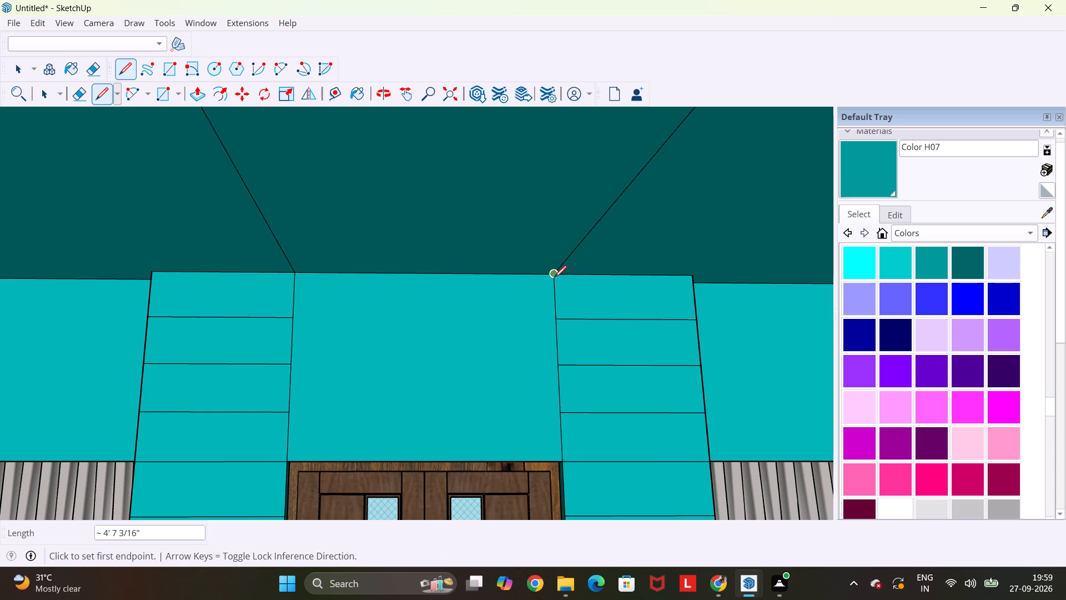
pyautogui.press('space')
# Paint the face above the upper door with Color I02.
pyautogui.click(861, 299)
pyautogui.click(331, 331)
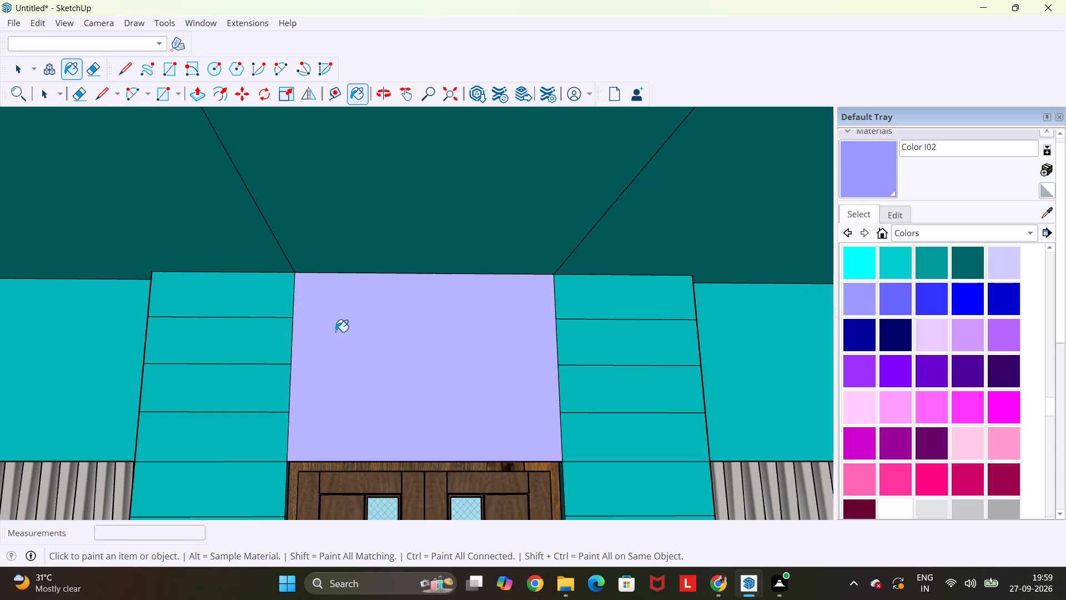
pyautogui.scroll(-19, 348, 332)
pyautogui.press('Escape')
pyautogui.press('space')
# Paint the face above the upper door with Color M02.
pyautogui.scroll(-3, 427, 357)
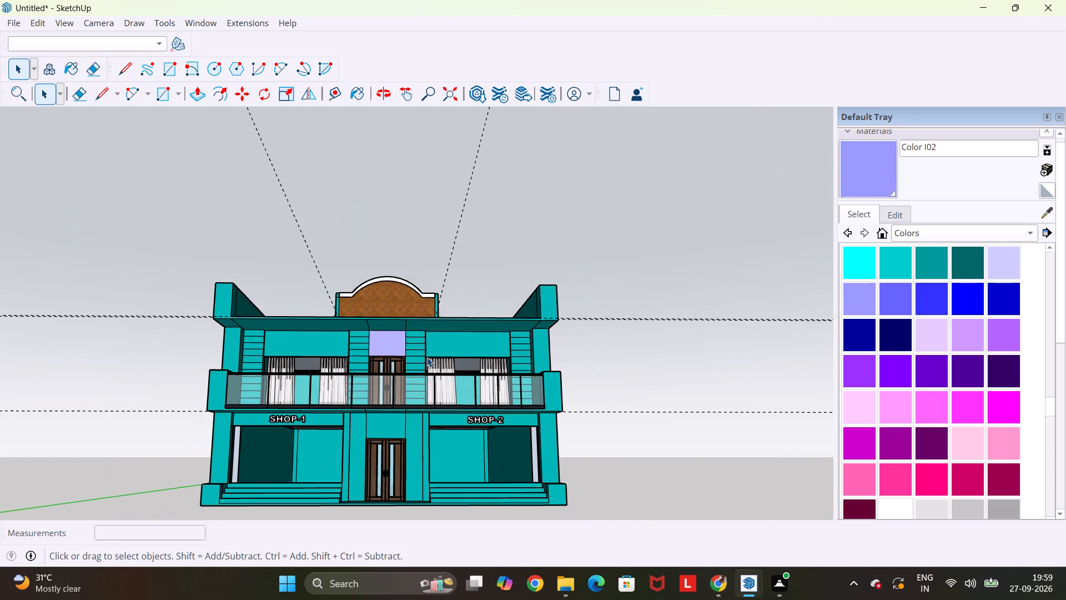
pyautogui.scroll(-5, 906, 365)
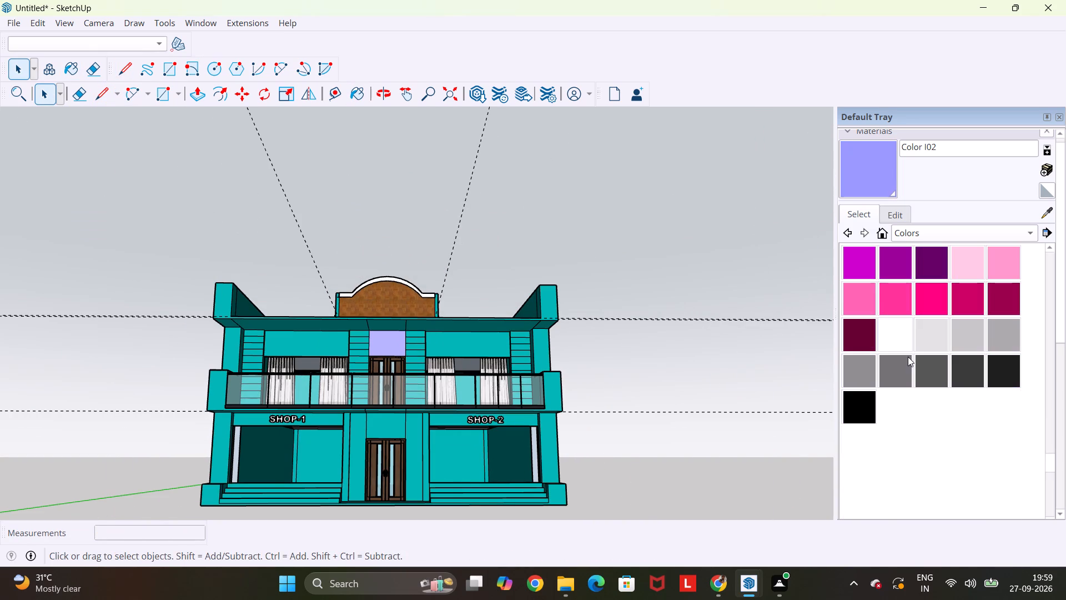
pyautogui.click(968, 335)
pyautogui.click(378, 346)
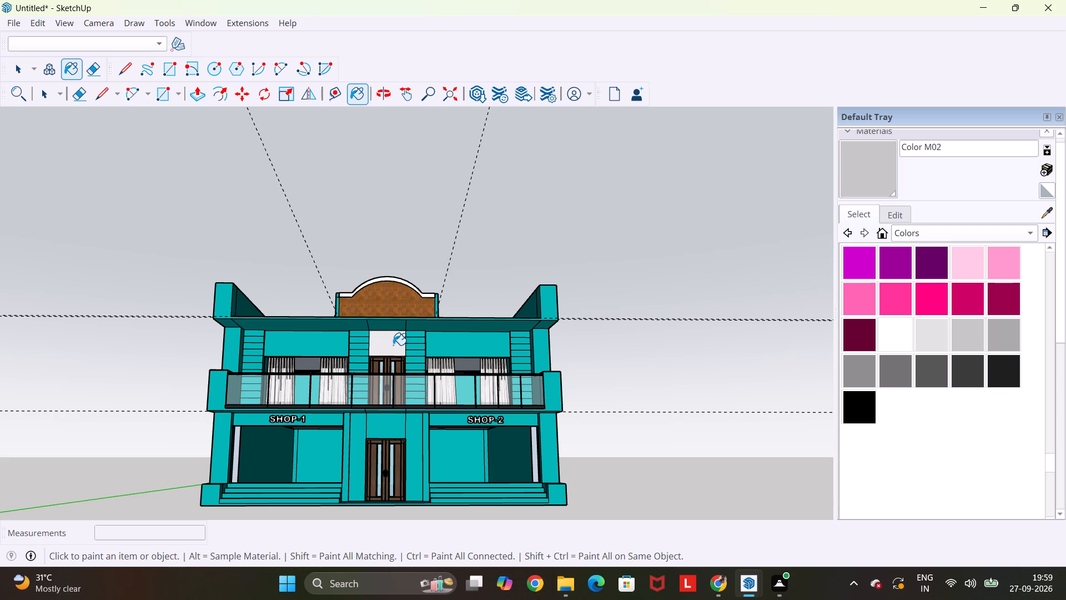
# Load the Asian Paints Chromatics folder as a material collection.
pyautogui.click(1033, 230)
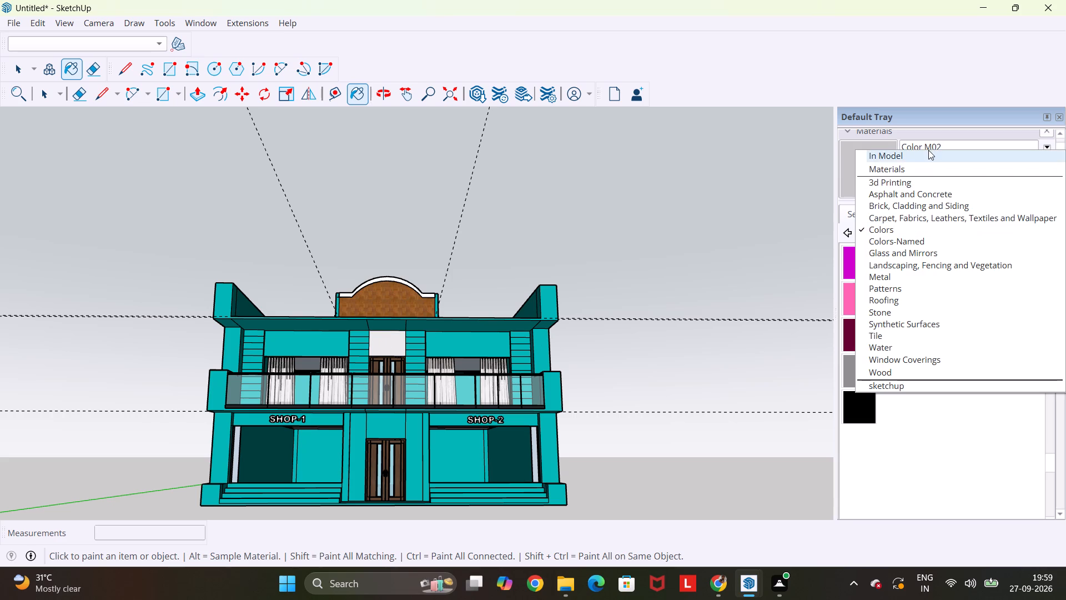
pyautogui.click(928, 150)
pyautogui.click(1047, 232)
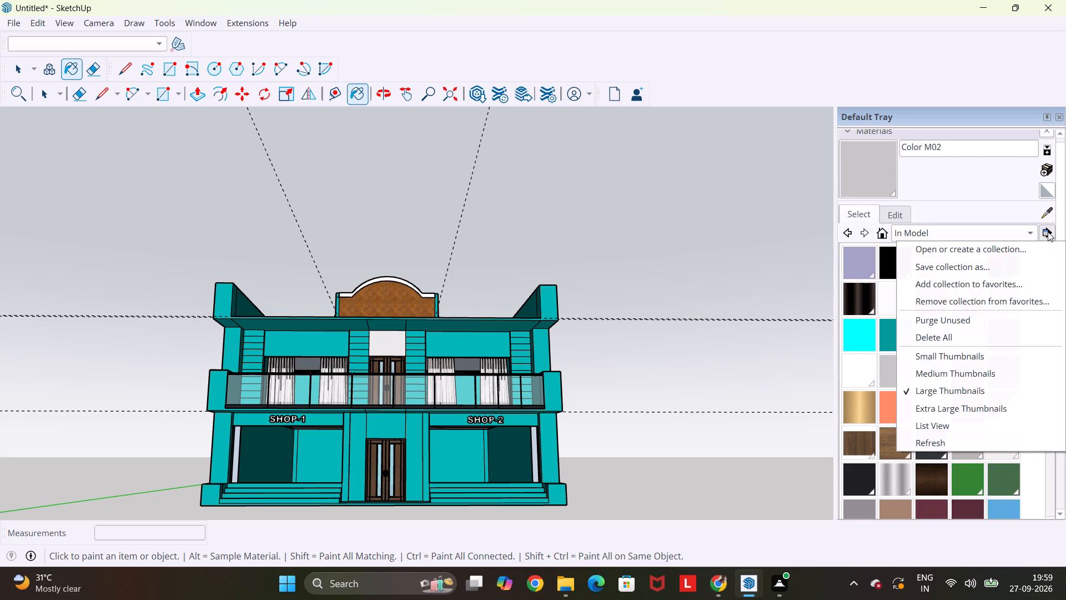
pyautogui.click(949, 256)
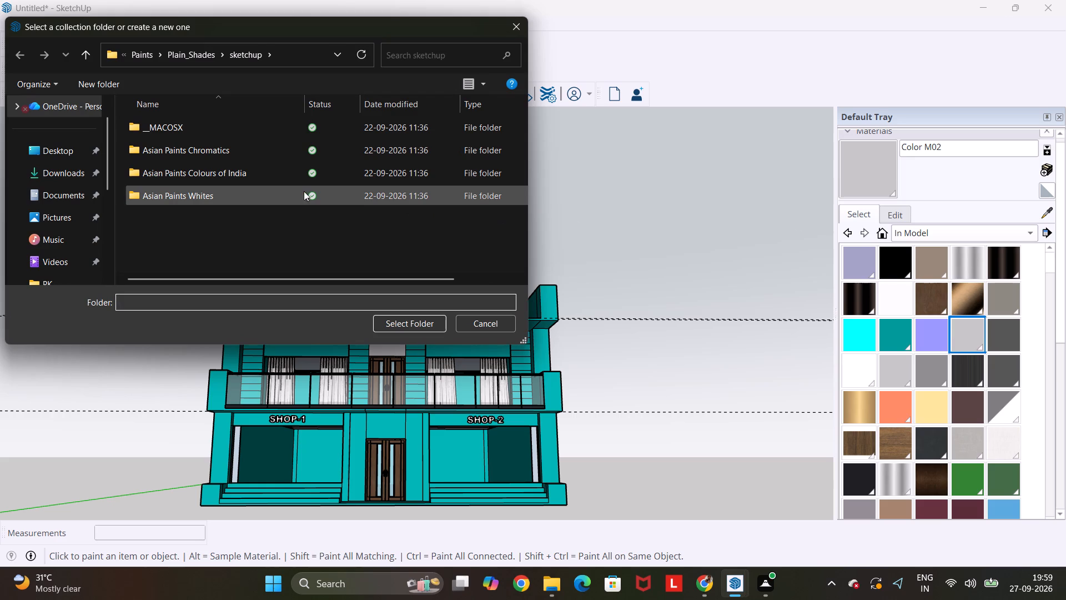
pyautogui.click(190, 153)
pyautogui.click(421, 326)
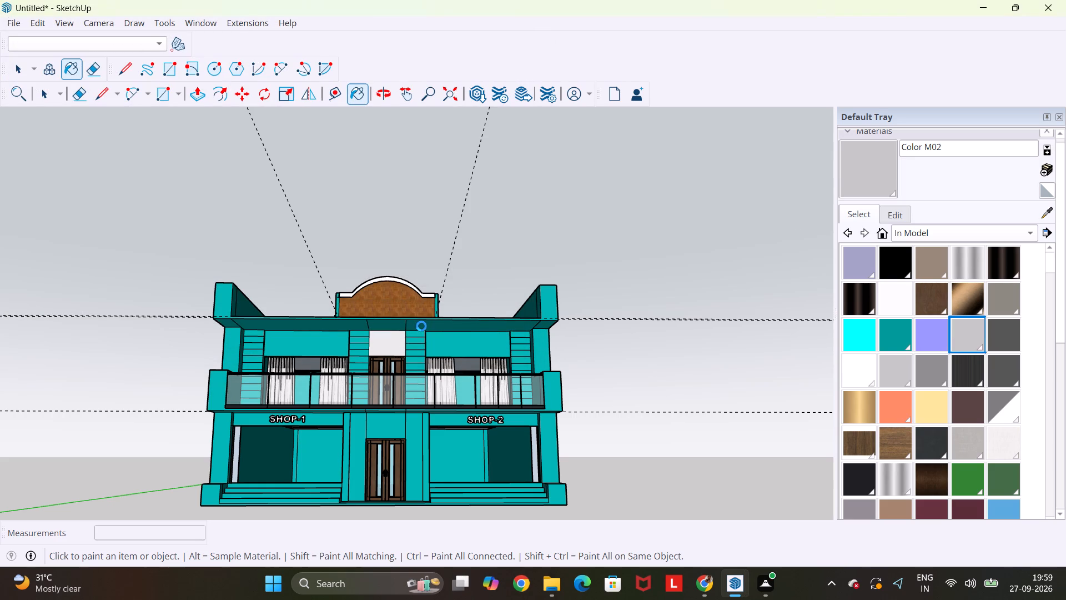
pyautogui.scroll(-10, 955, 318)
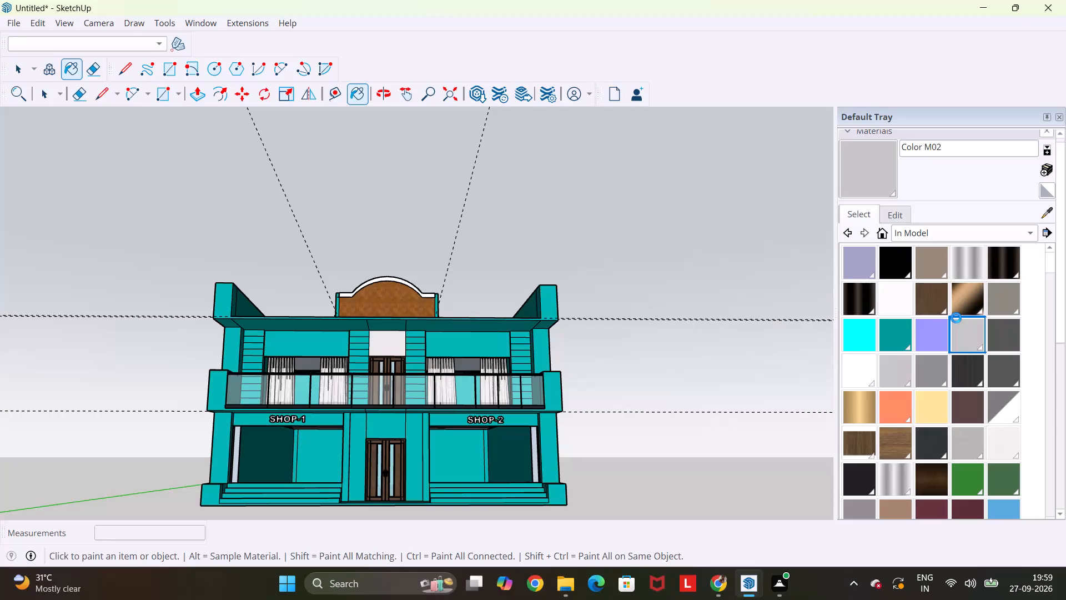
# Draw a vertical line down the inner face of the parapet's left front end and continue it across the parapet's top.
pyautogui.moveTo(315, 318); pyautogui.dragTo(294, 413, button='middle')
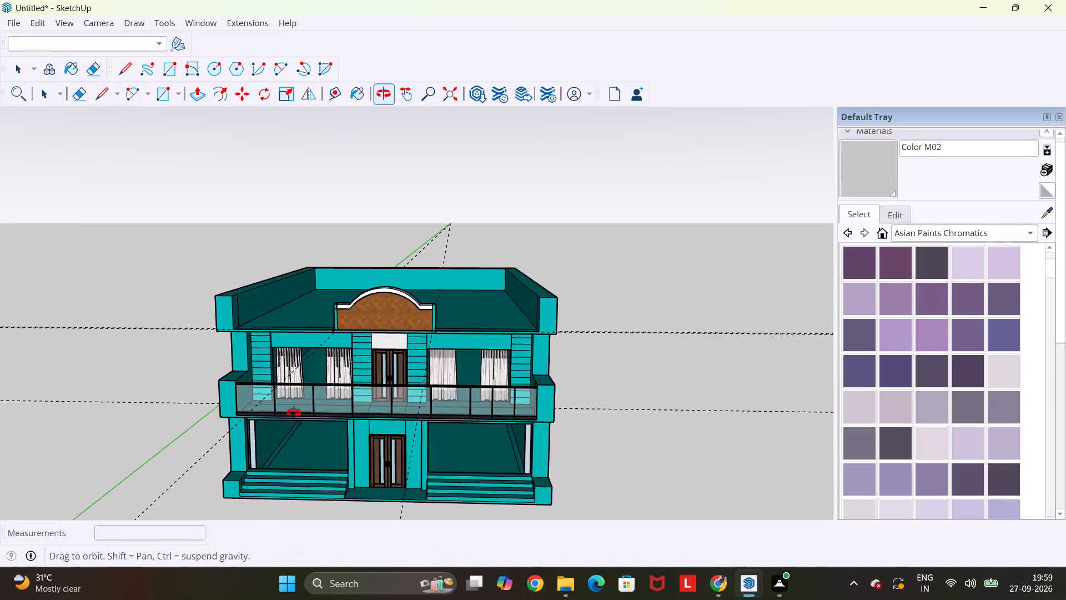
pyautogui.moveTo(294, 413); pyautogui.dragTo(258, 417, button='middle')
pyautogui.moveTo(222, 327); pyautogui.dragTo(195, 397, button='middle')
pyautogui.scroll(5, 253, 299)
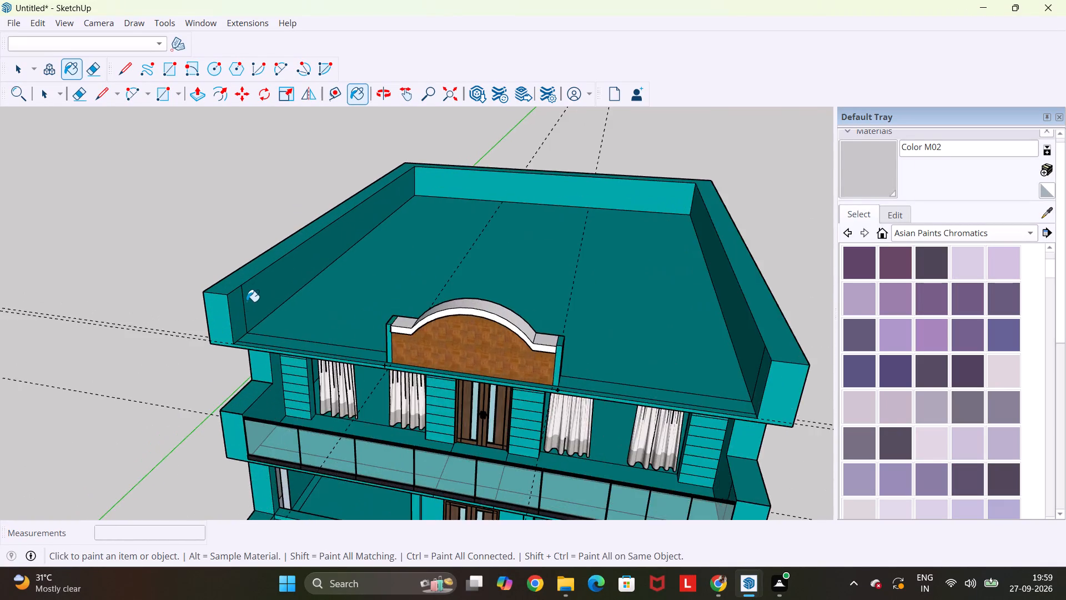
pyautogui.scroll(9, 247, 302)
pyautogui.press('l')
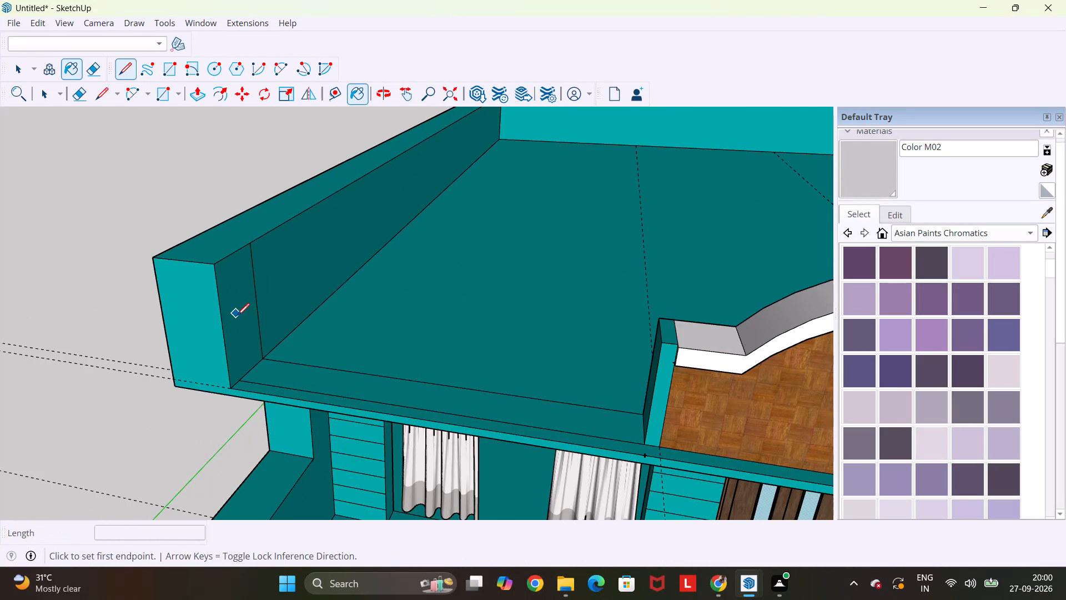
pyautogui.click(239, 381)
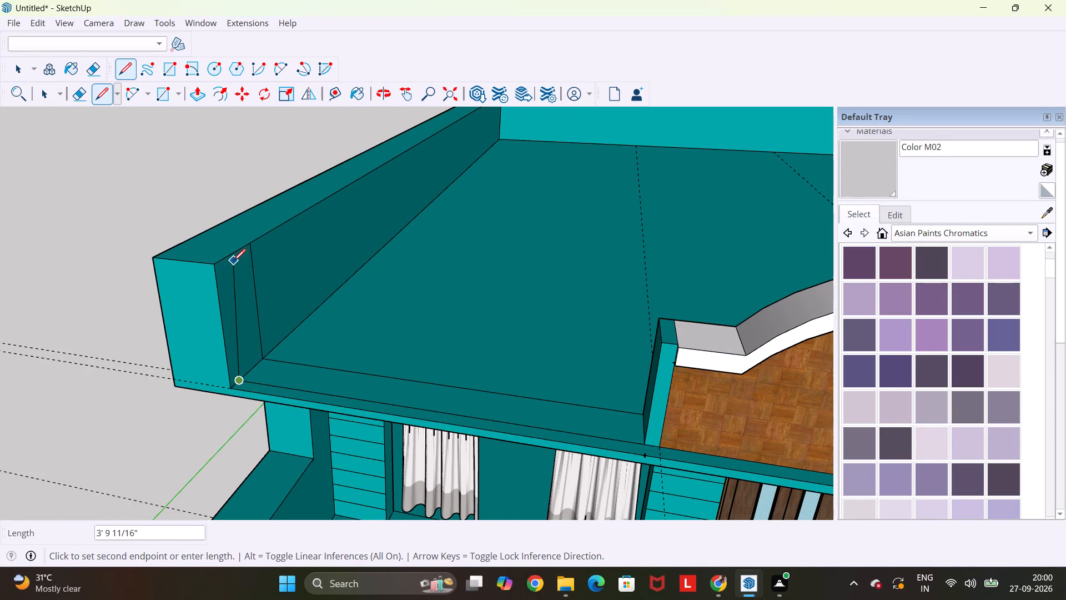
pyautogui.click(229, 260)
pyautogui.click(224, 259)
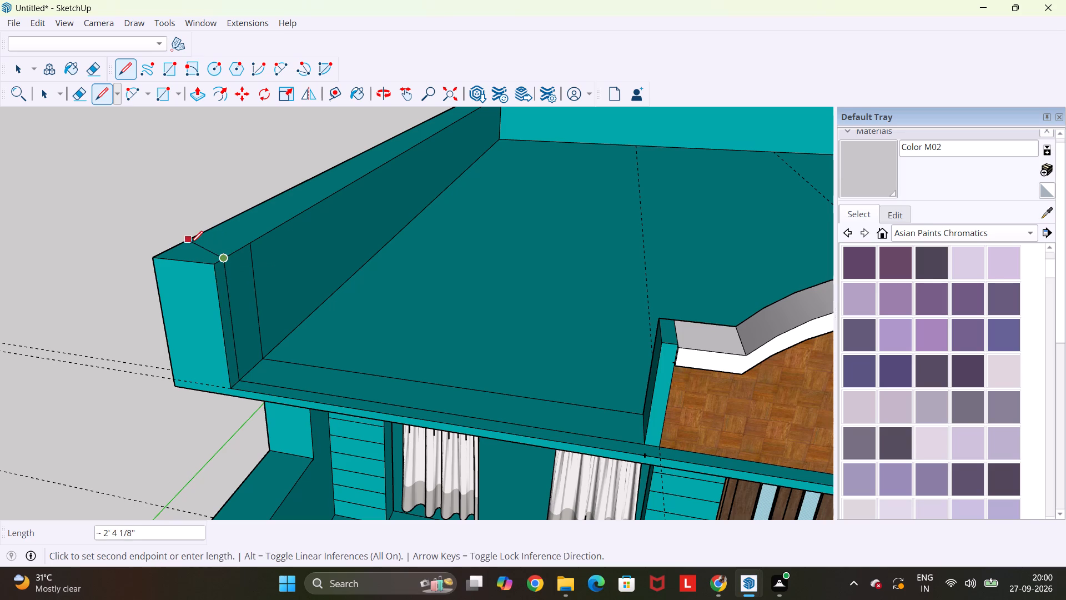
pyautogui.click(163, 250)
pyautogui.press('Escape')
pyautogui.press('space')
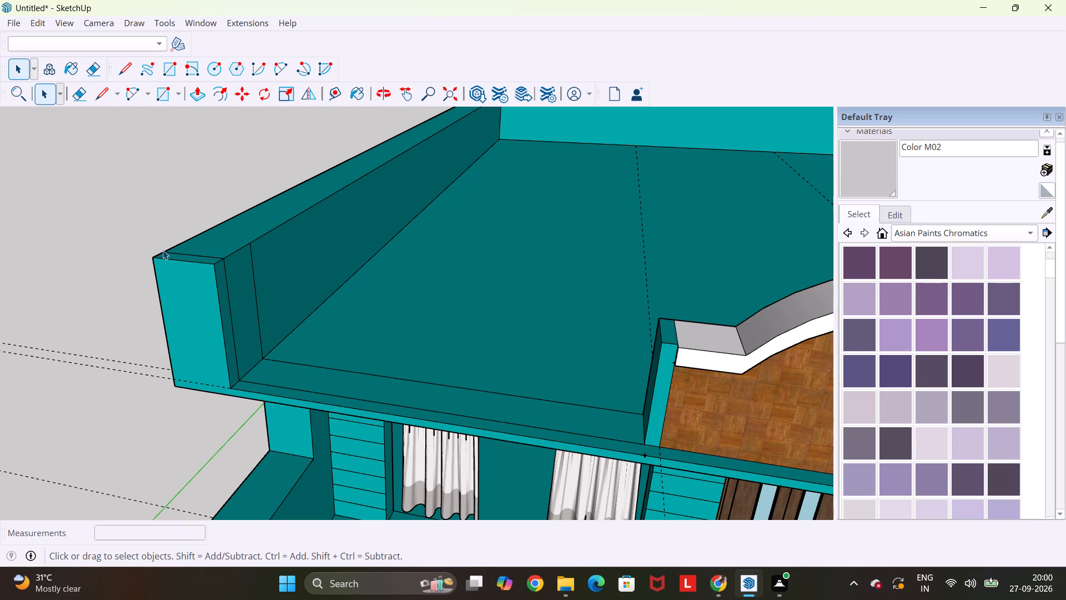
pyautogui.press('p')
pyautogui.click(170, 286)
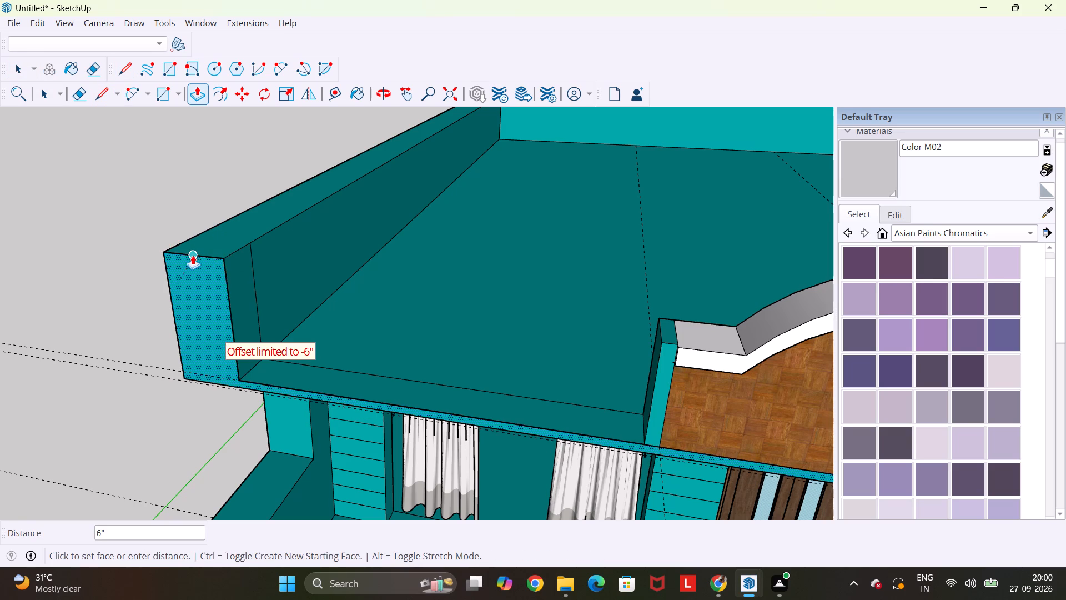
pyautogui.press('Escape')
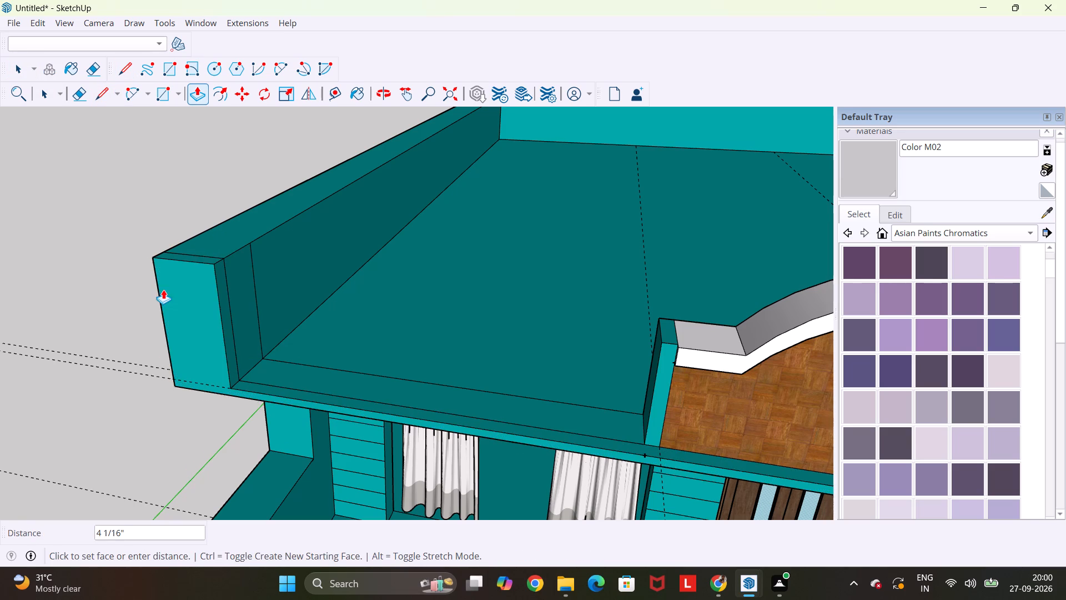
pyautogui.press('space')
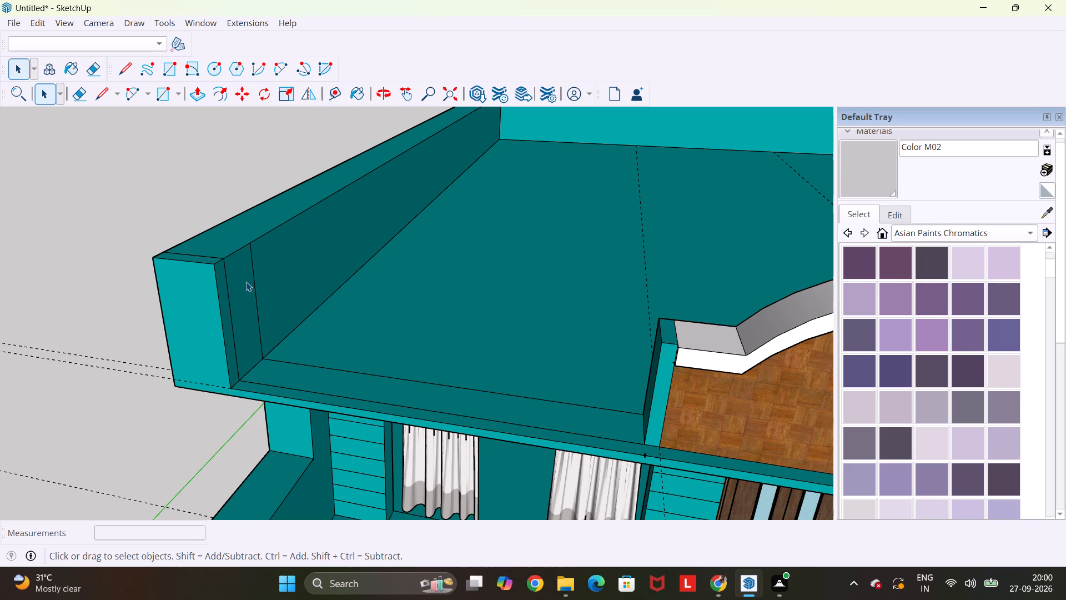
# Delete all the construction guides from the building model.
pyautogui.press('space')
pyautogui.press('space')
pyautogui.click(37, 23)
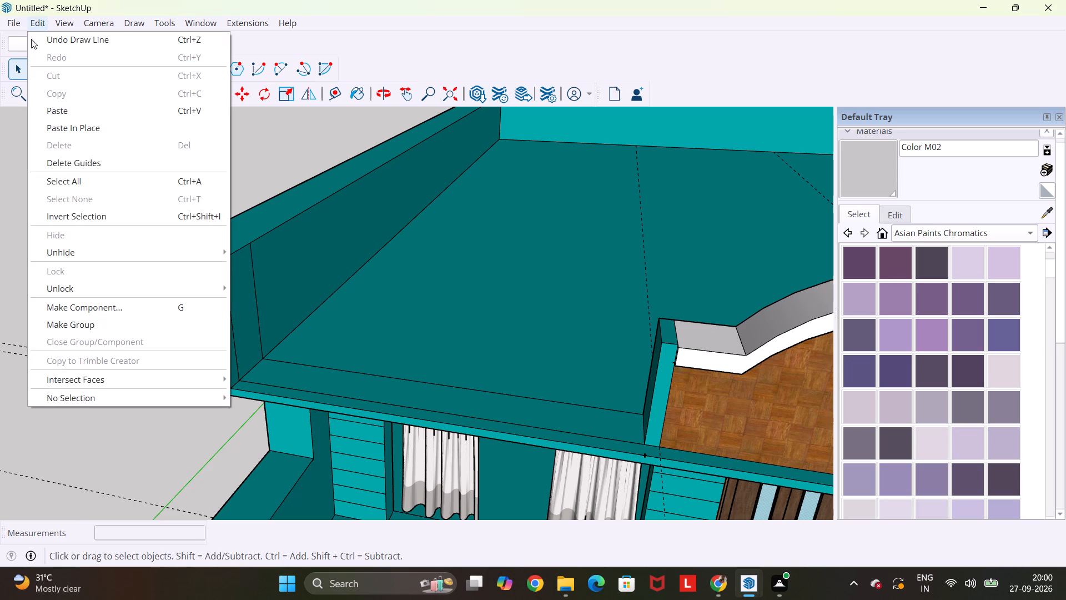
pyautogui.click(76, 164)
pyautogui.scroll(-6, 84, 161)
pyautogui.scroll(-4, 352, 165)
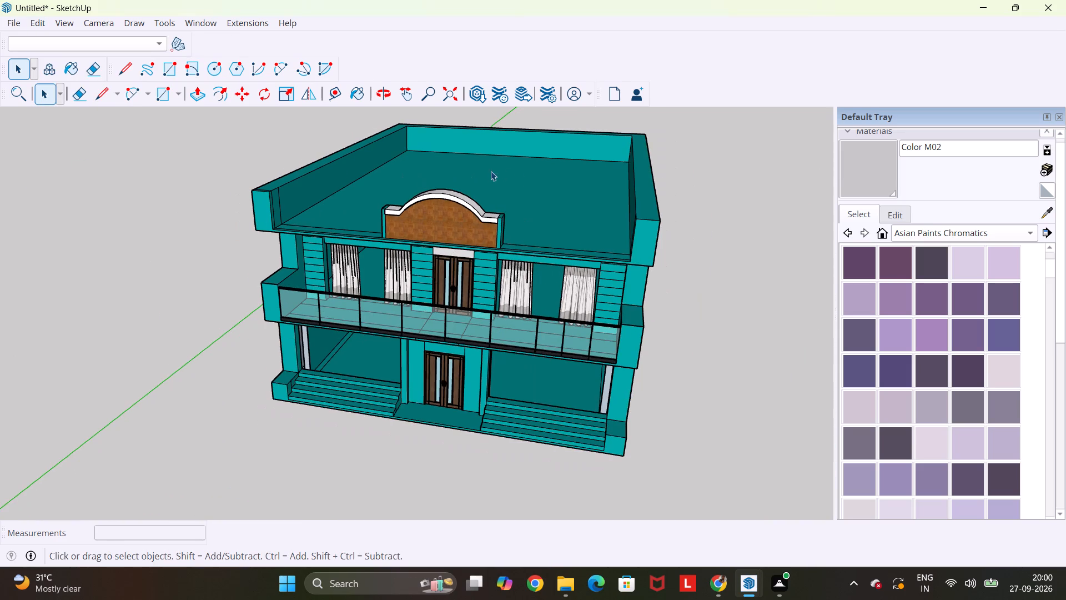
pyautogui.moveTo(519, 197); pyautogui.dragTo(546, 379, button='middle')
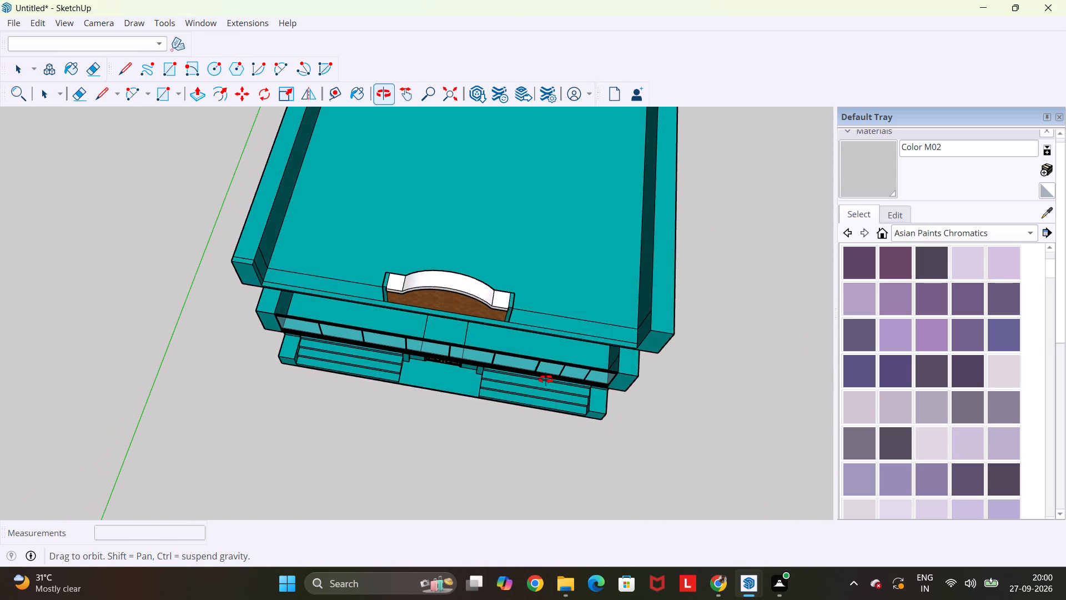
pyautogui.moveTo(546, 379); pyautogui.dragTo(546, 356, button='middle')
pyautogui.scroll(3, 545, 341)
pyautogui.scroll(5, 507, 301)
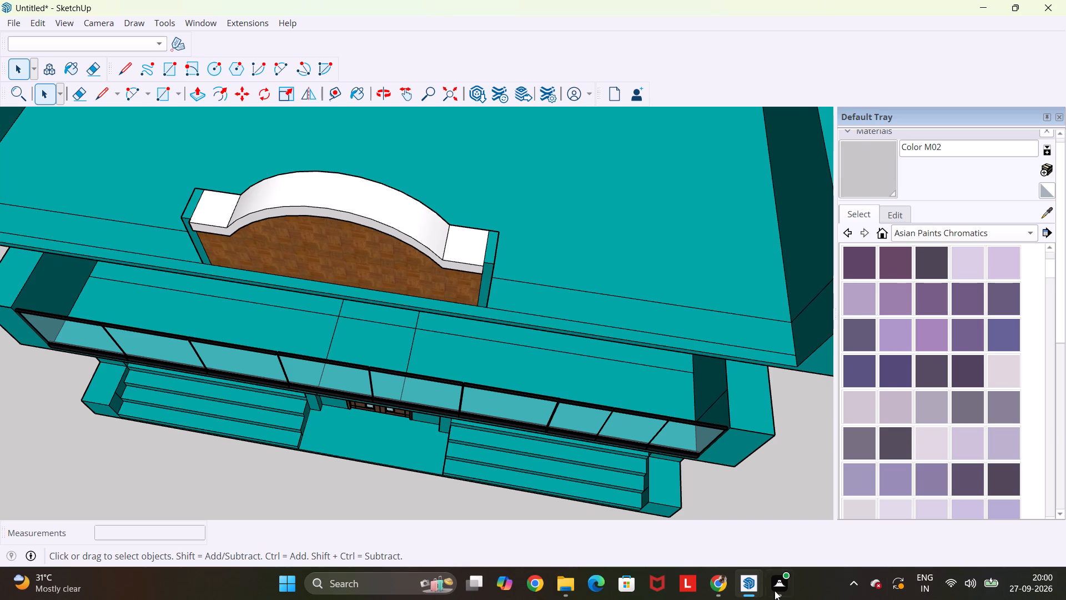
# Switch to File Explorer and open the Window (1).skp model from the Downloads folder.
pyautogui.click(728, 587)
pyautogui.click(254, 0)
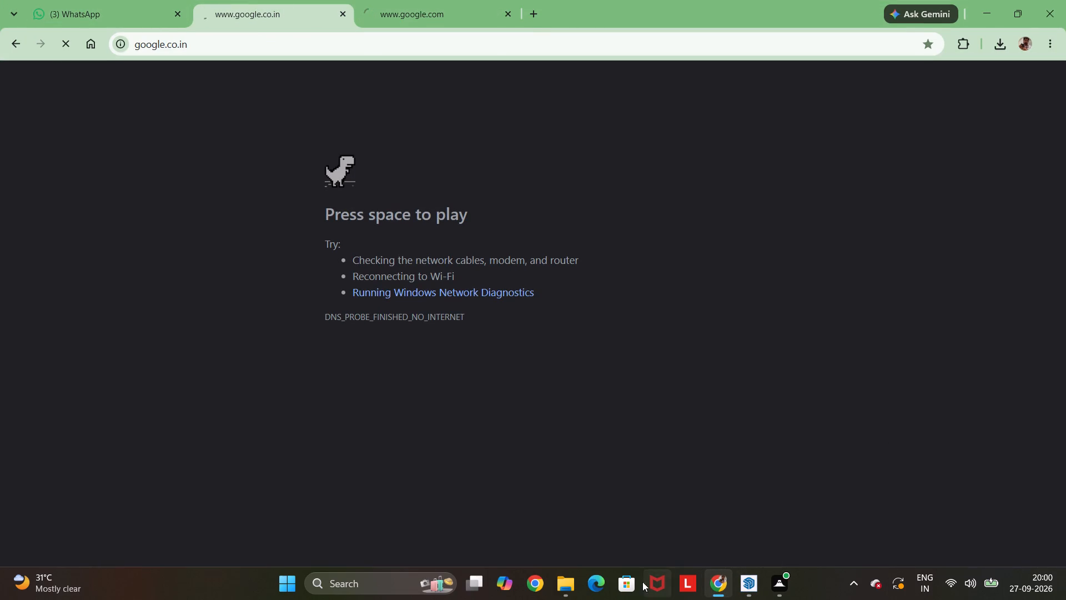
pyautogui.click(572, 586)
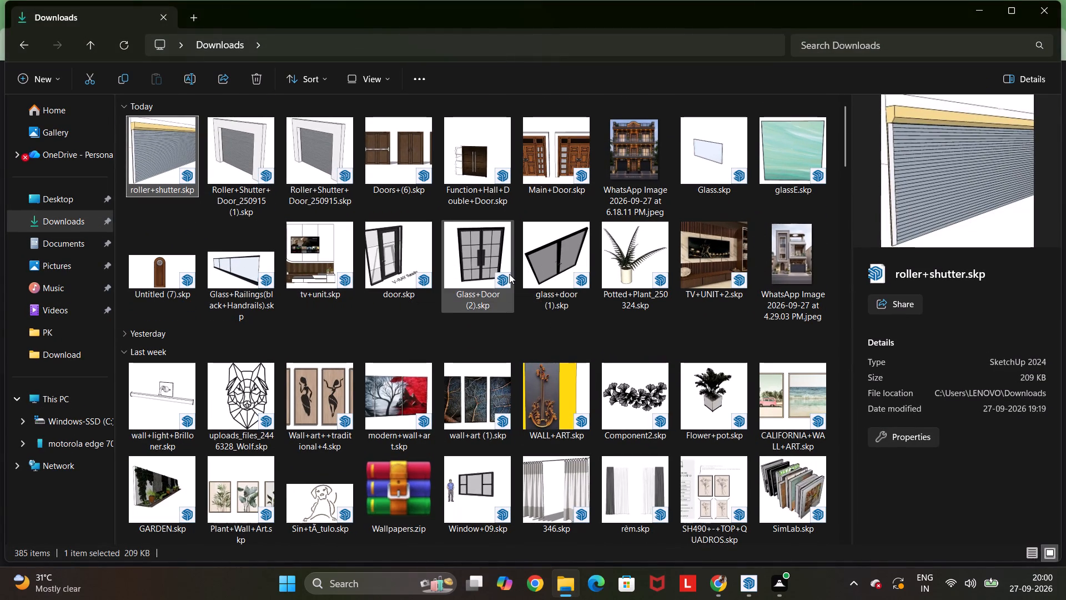
pyautogui.scroll(-3, 509, 274)
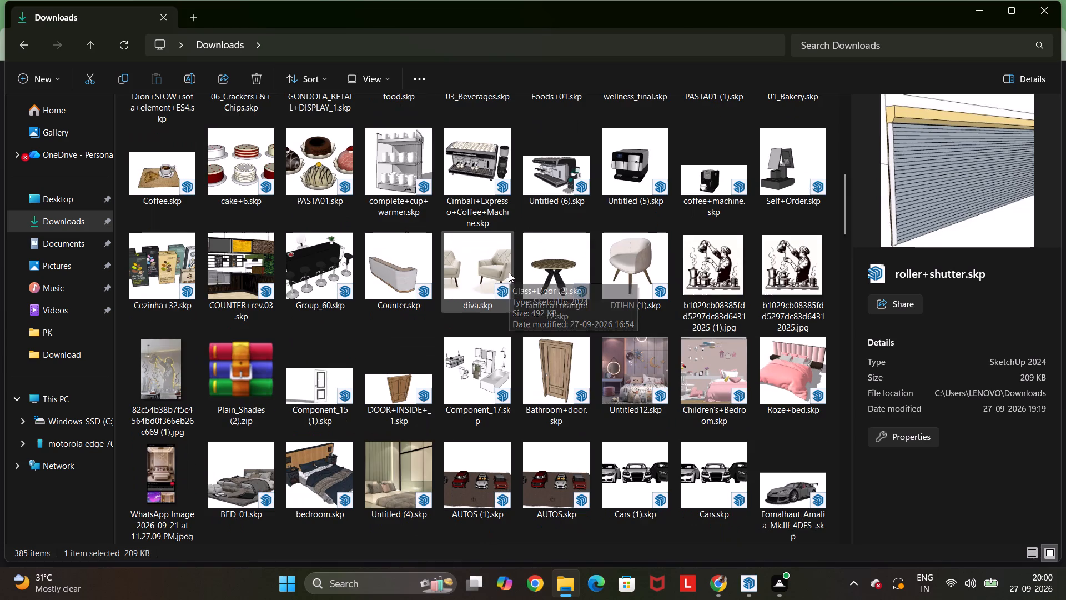
pyautogui.scroll(-2, 508, 272)
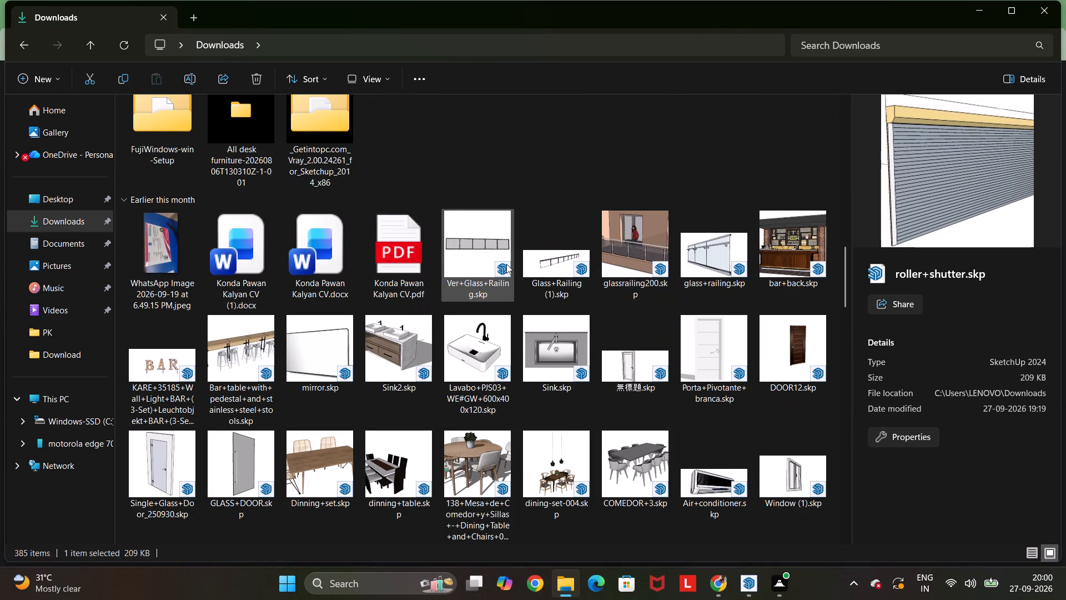
pyautogui.scroll(-1, 506, 264)
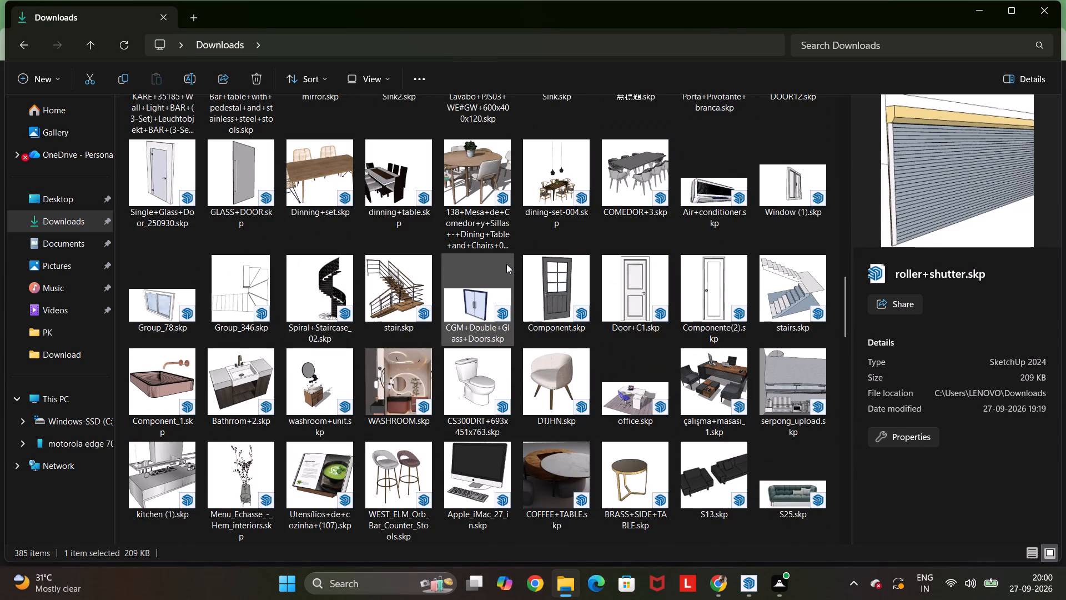
pyautogui.scroll(-1, 506, 264)
pyautogui.scroll(2, 506, 264)
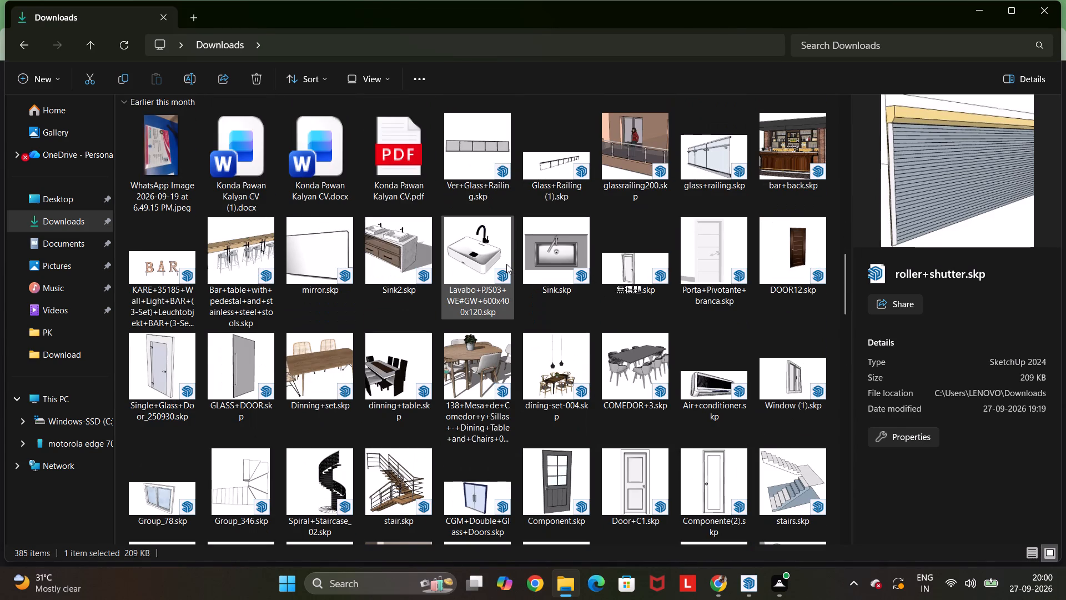
pyautogui.click(775, 372)
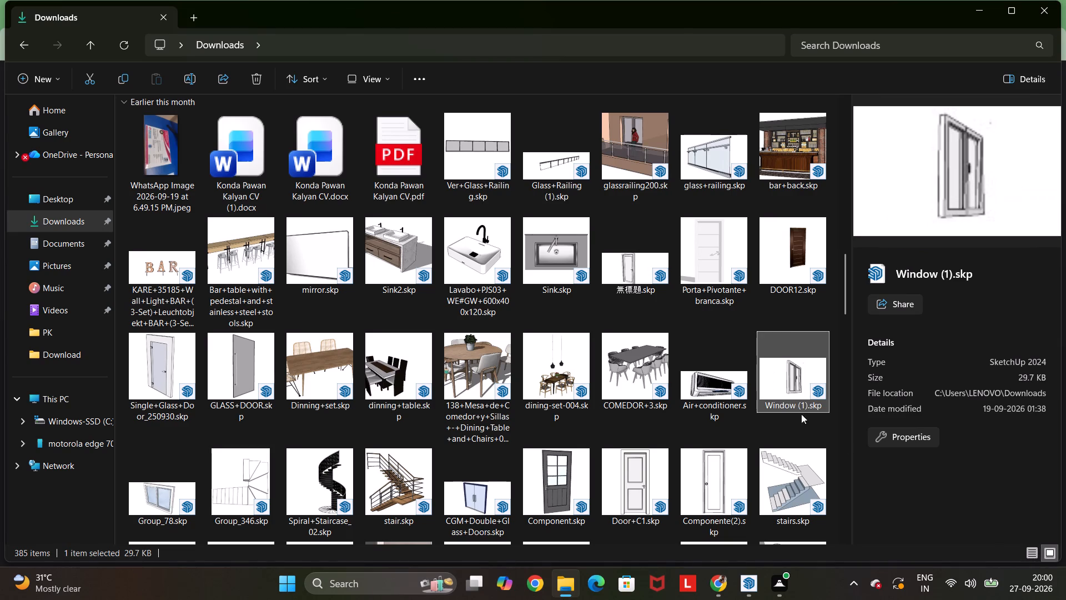
pyautogui.rightClick(778, 369)
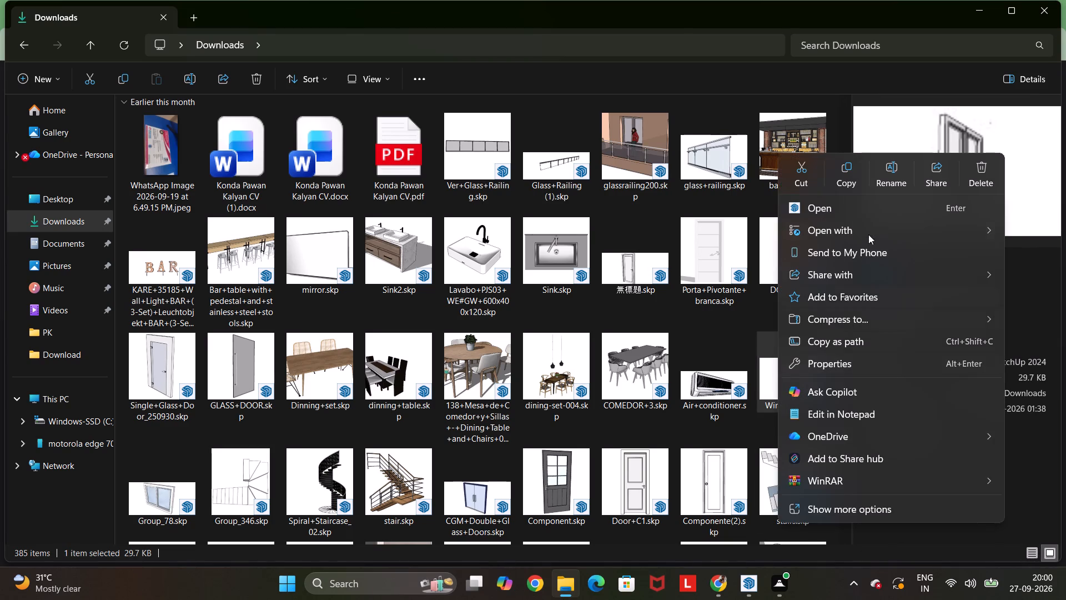
pyautogui.click(854, 203)
# Close the separate Roller+Shutter+Door model's SketchUp window.
pyautogui.click(731, 585)
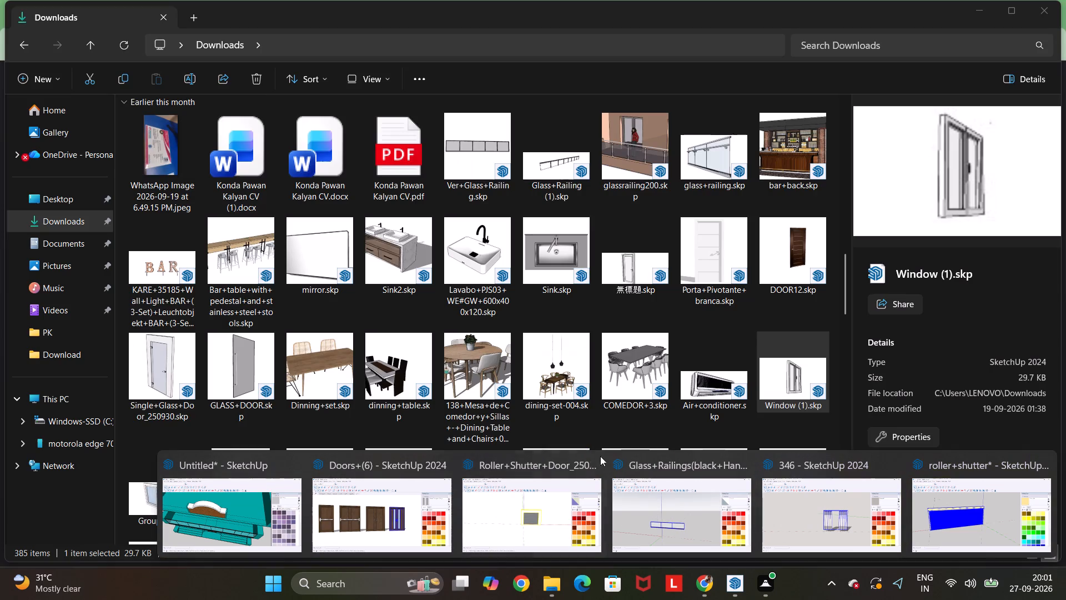
pyautogui.click(596, 459)
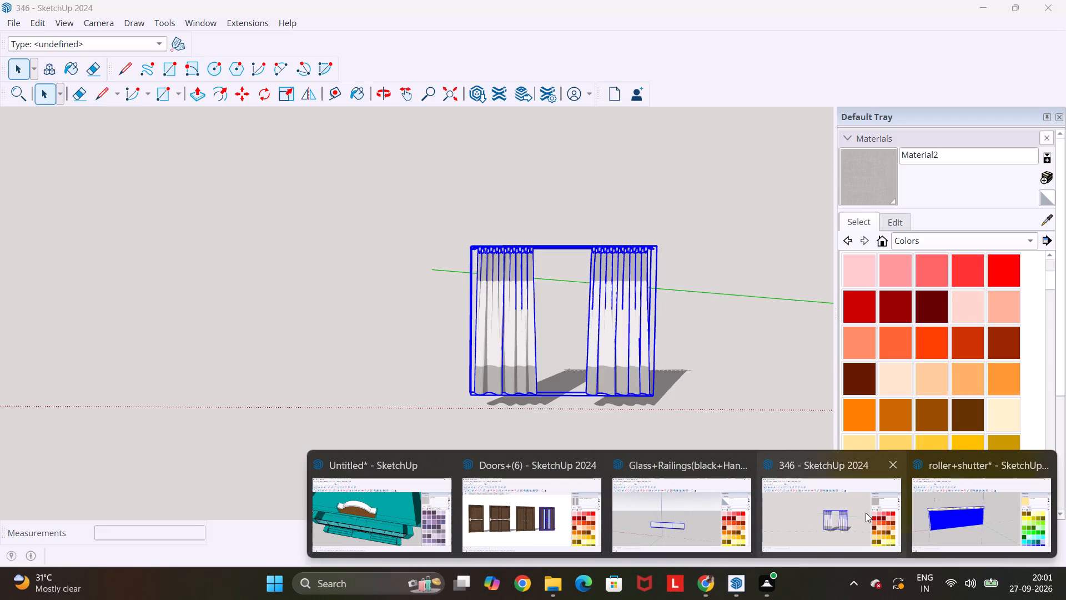
# Return to the untitled building model and paint the face above the upper door with 0258 AP 9617 Dianthus-N.
pyautogui.click(387, 517)
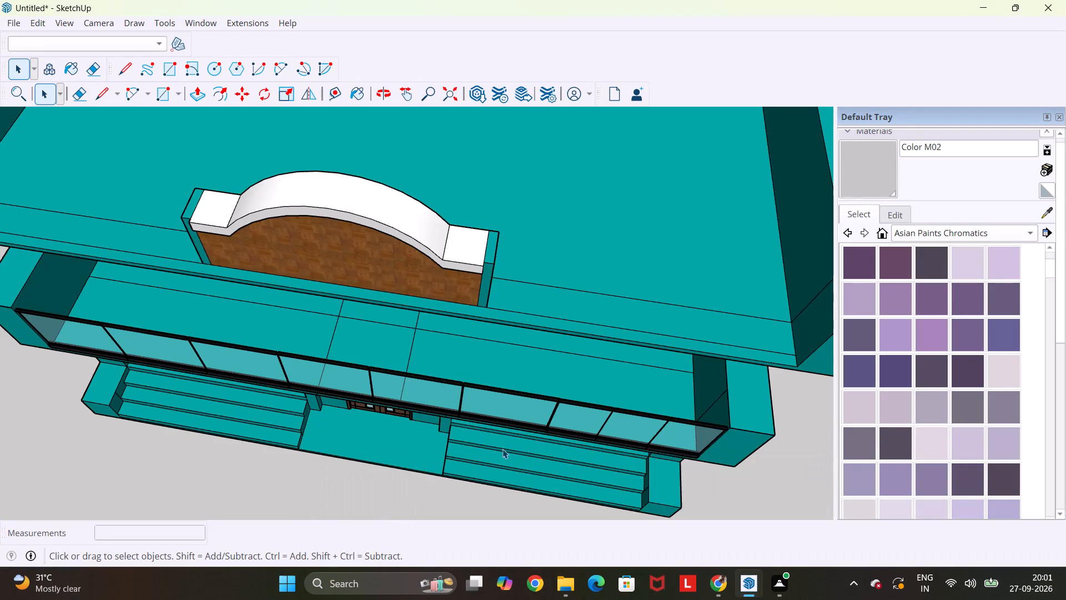
pyautogui.moveTo(592, 455); pyautogui.dragTo(594, 306, button='middle')
pyautogui.scroll(-2, 594, 306)
pyautogui.click(922, 335)
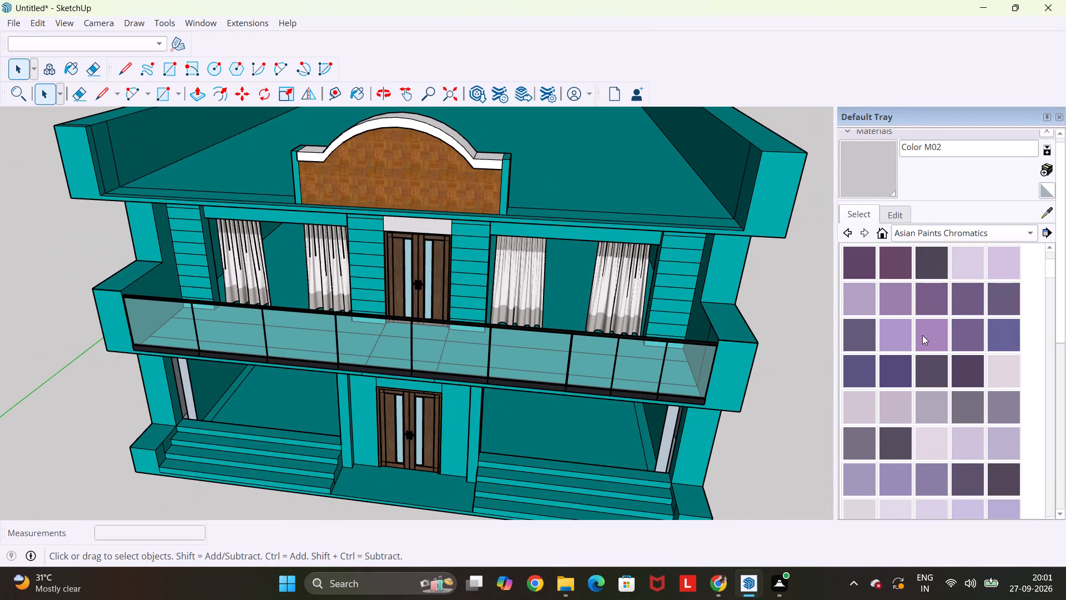
pyautogui.click(439, 232)
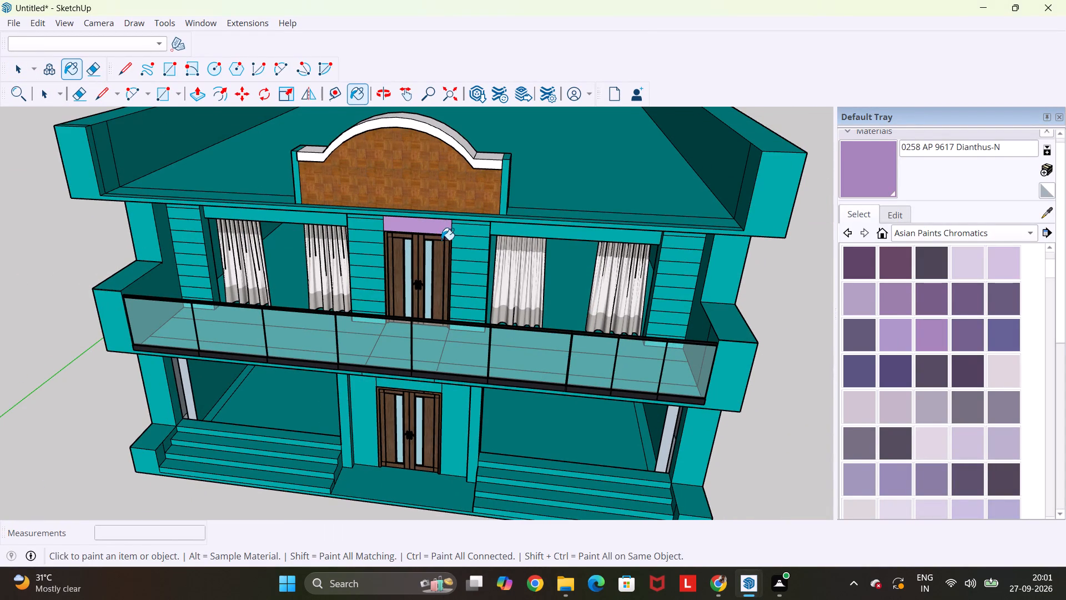
# Look through the Asian Paints Chromatics swatches for another paint colour.
pyautogui.moveTo(481, 282); pyautogui.dragTo(497, 237, button='middle')
pyautogui.scroll(-6, 898, 286)
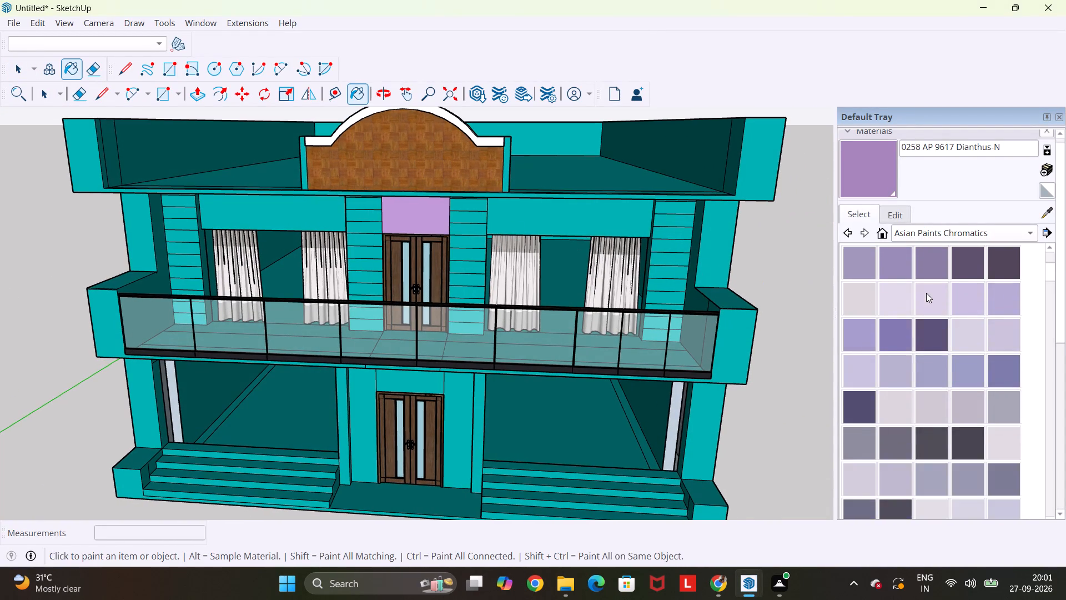
pyautogui.scroll(-12, 926, 293)
pyautogui.click(1030, 231)
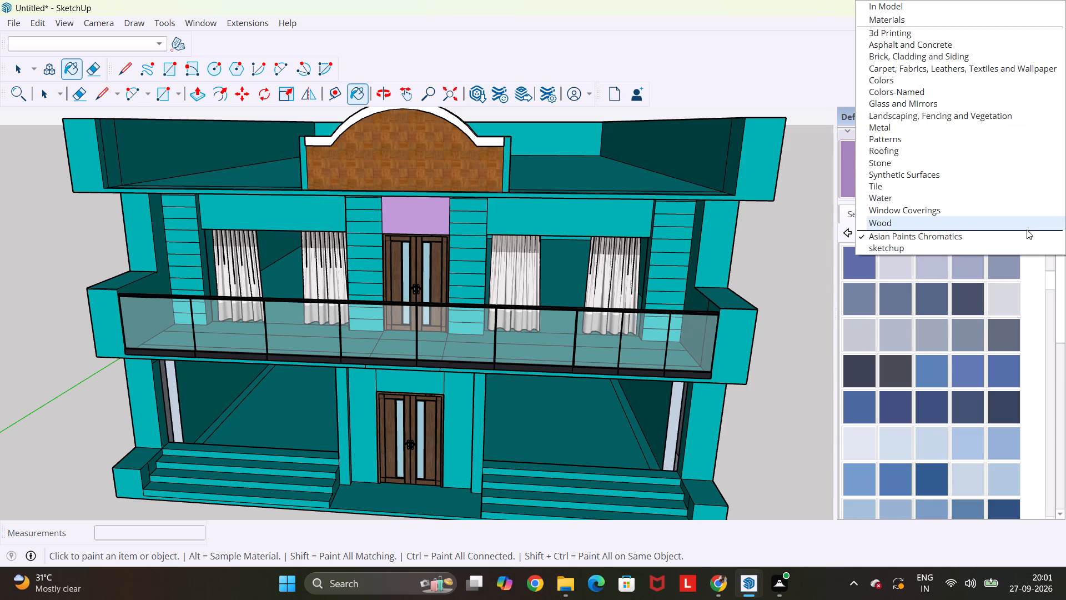
pyautogui.click(929, 239)
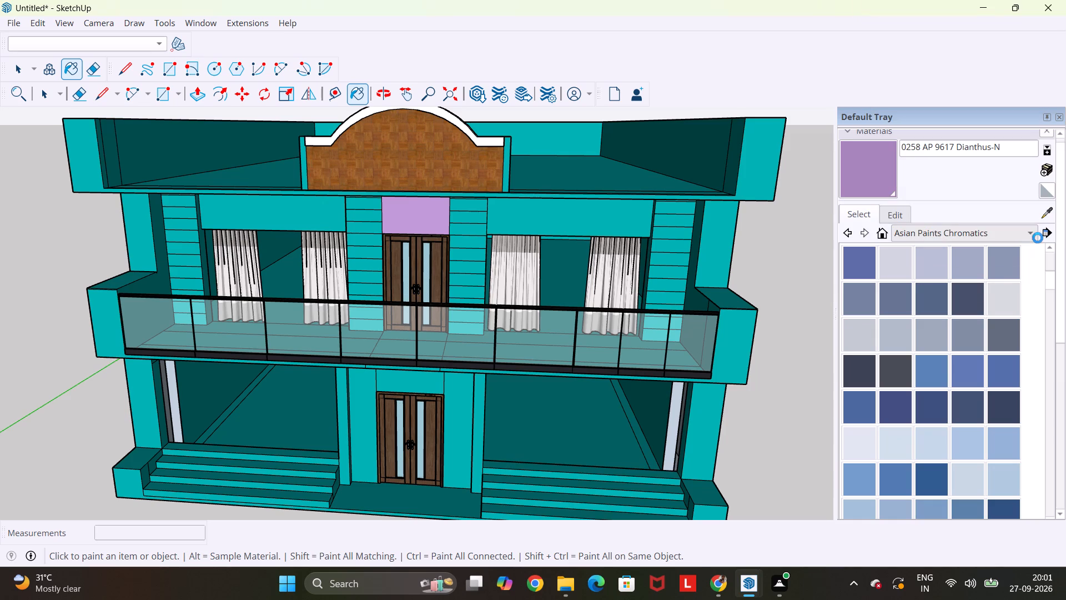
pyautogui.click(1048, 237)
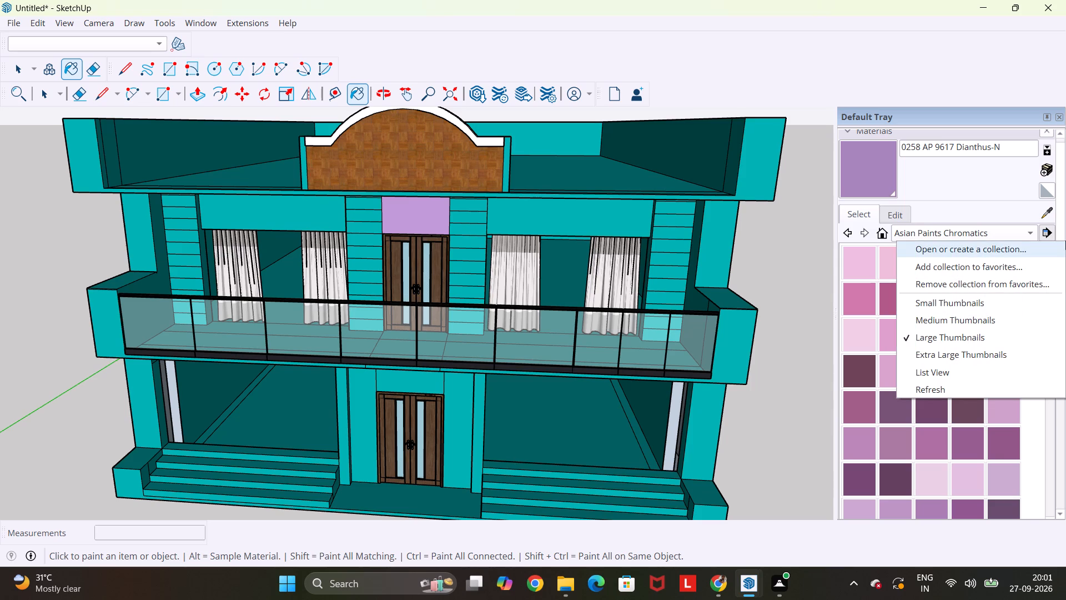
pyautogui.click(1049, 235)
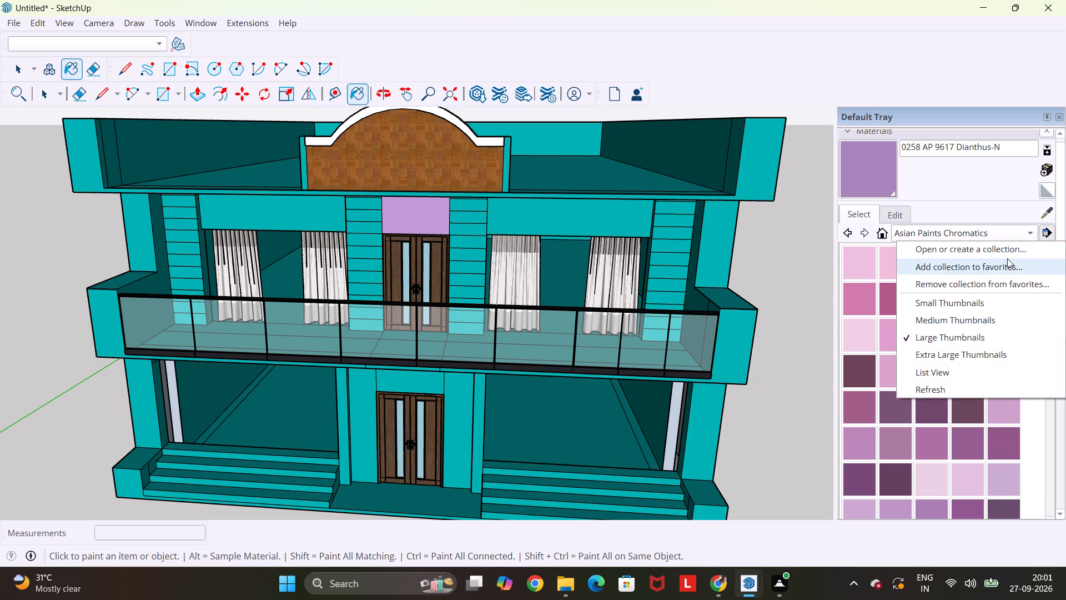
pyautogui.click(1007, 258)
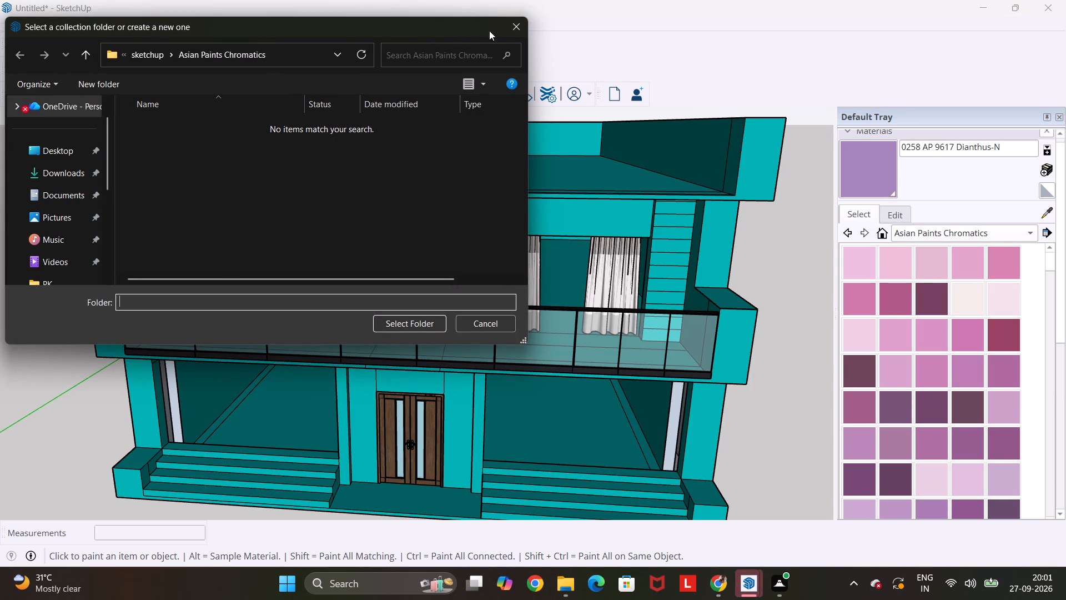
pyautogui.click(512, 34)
# Load the Plain_Shades folder from the desktop's Paints folder as a material collection.
pyautogui.click(1041, 232)
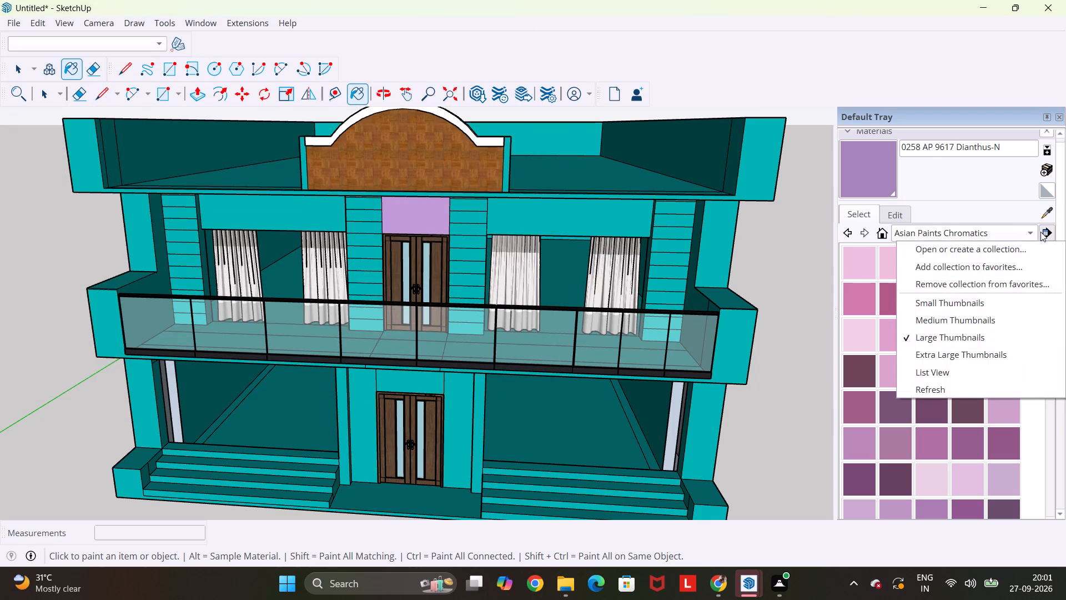
pyautogui.click(1019, 247)
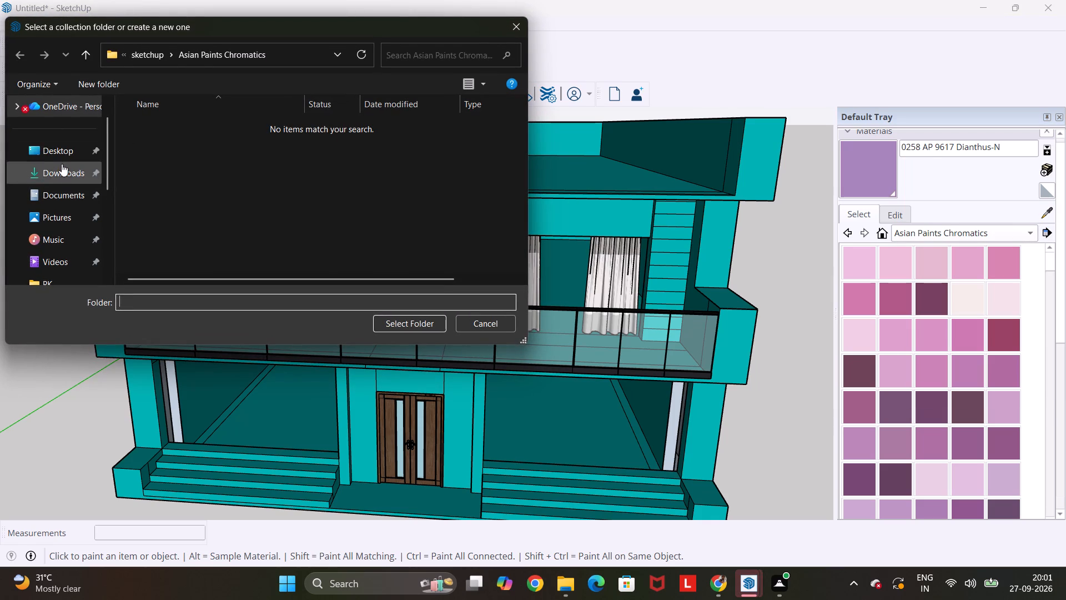
pyautogui.click(65, 156)
pyautogui.click(284, 274)
pyautogui.doubleClick(292, 238)
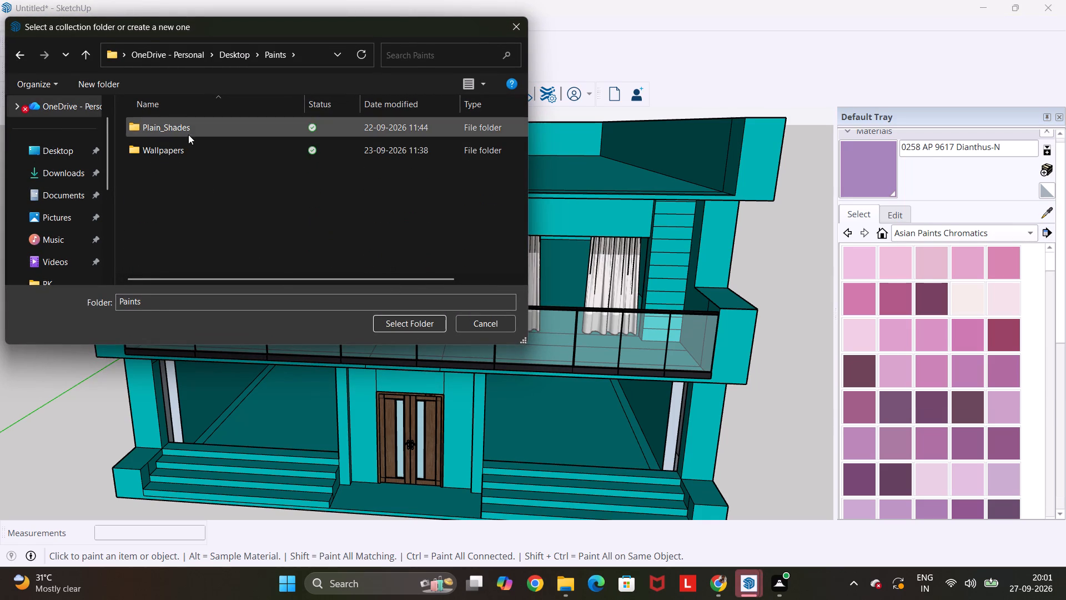
pyautogui.click(190, 133)
pyautogui.click(417, 317)
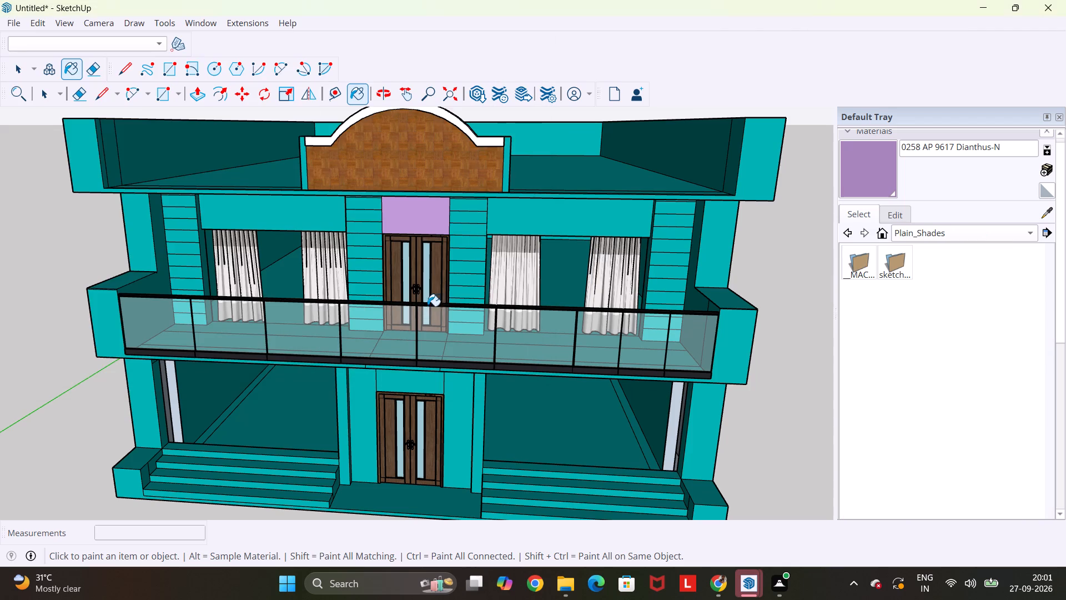
# Open the Asian Paints Colours of India collection inside the sketchup folder and look through its swatches.
pyautogui.click(892, 270)
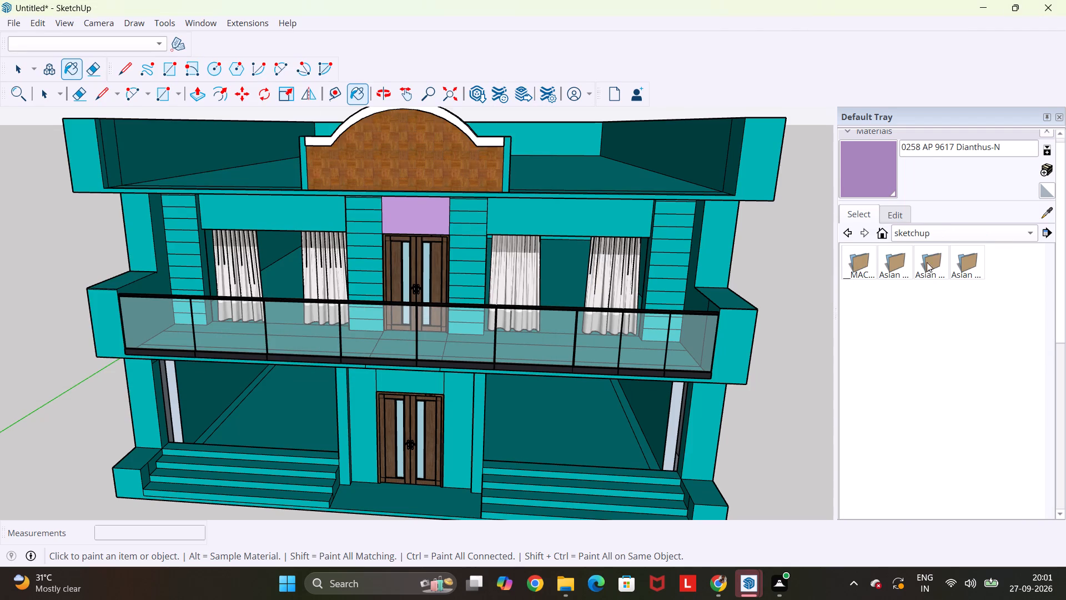
pyautogui.click(930, 260)
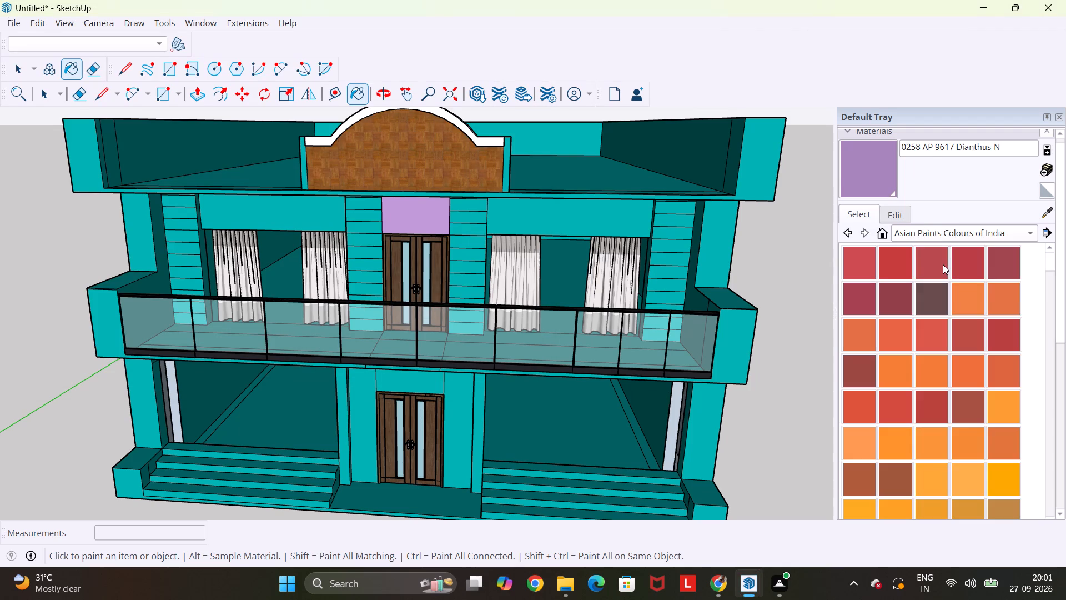
pyautogui.scroll(-20, 943, 264)
pyautogui.scroll(-11, 943, 264)
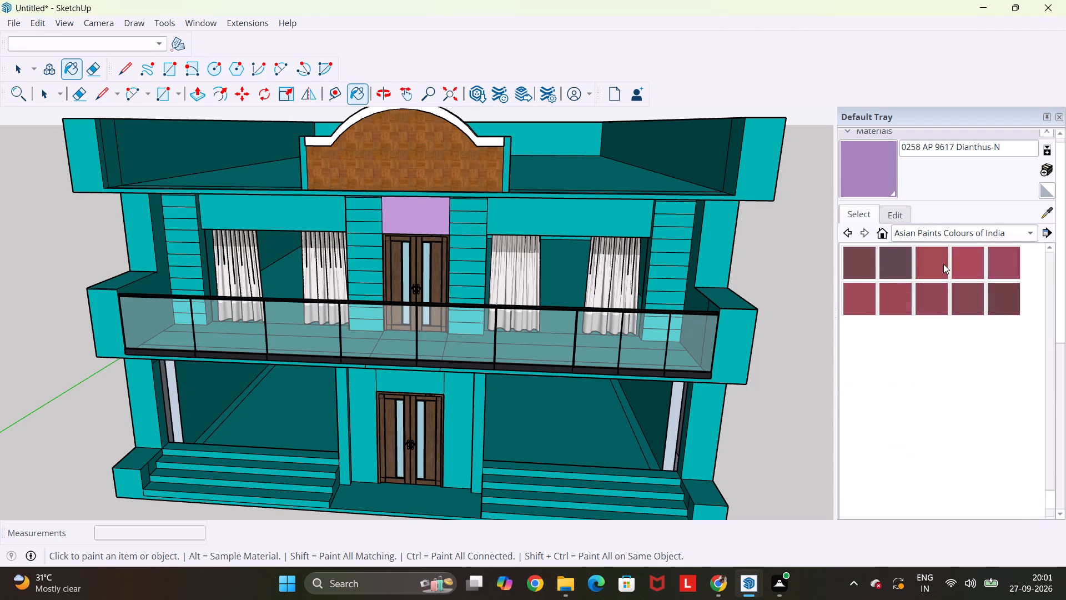
pyautogui.scroll(19, 943, 264)
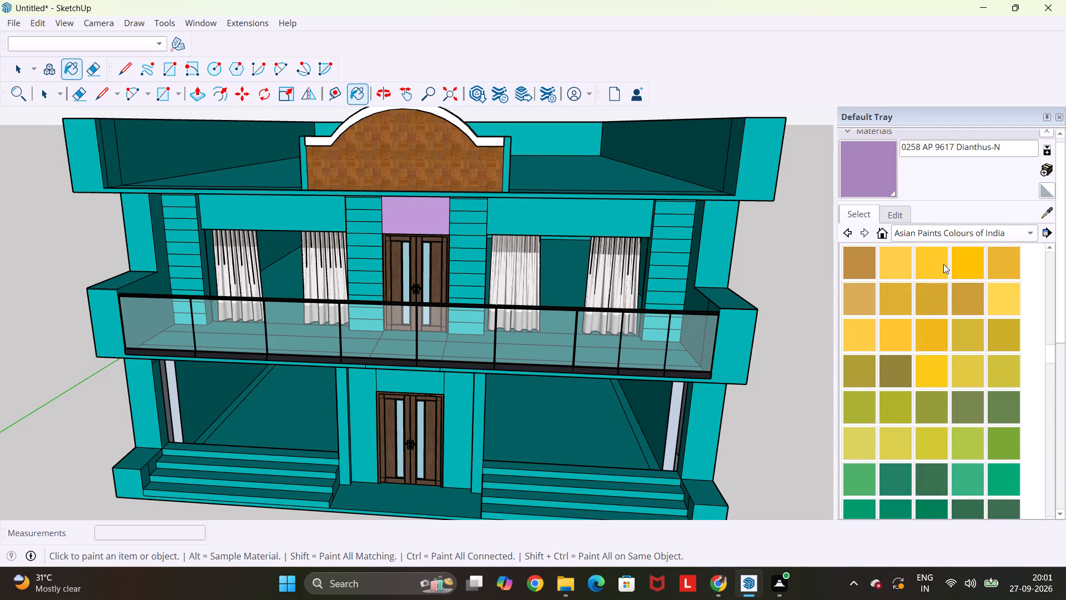
pyautogui.scroll(18, 943, 264)
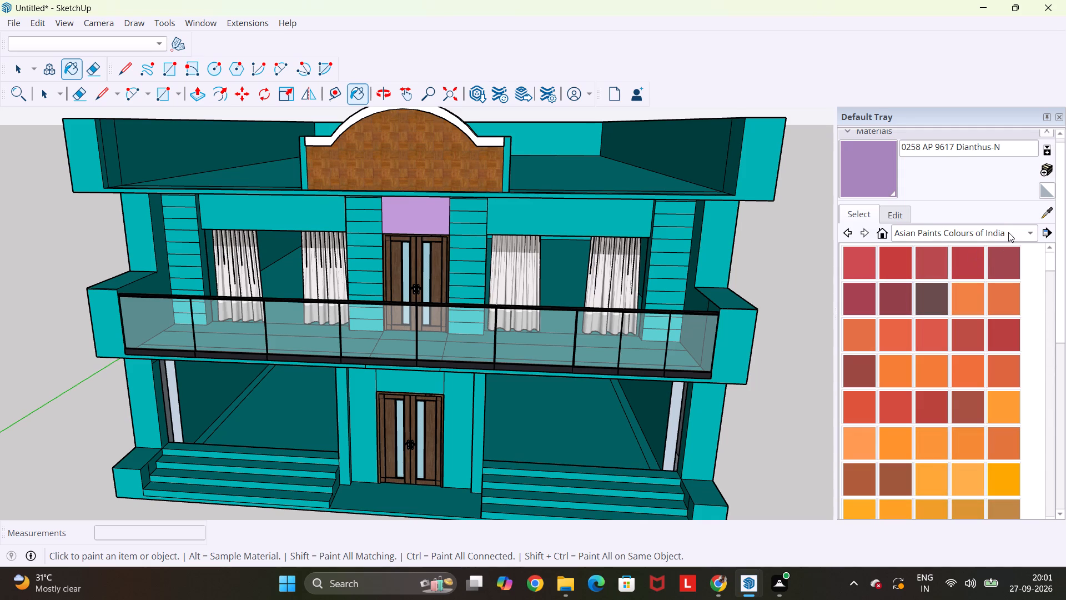
# Paint one cladding strip beside the upper door and the face above that door with 0153 AP 8259 ICE GREY from Asian Paints Whites.
pyautogui.click(1033, 227)
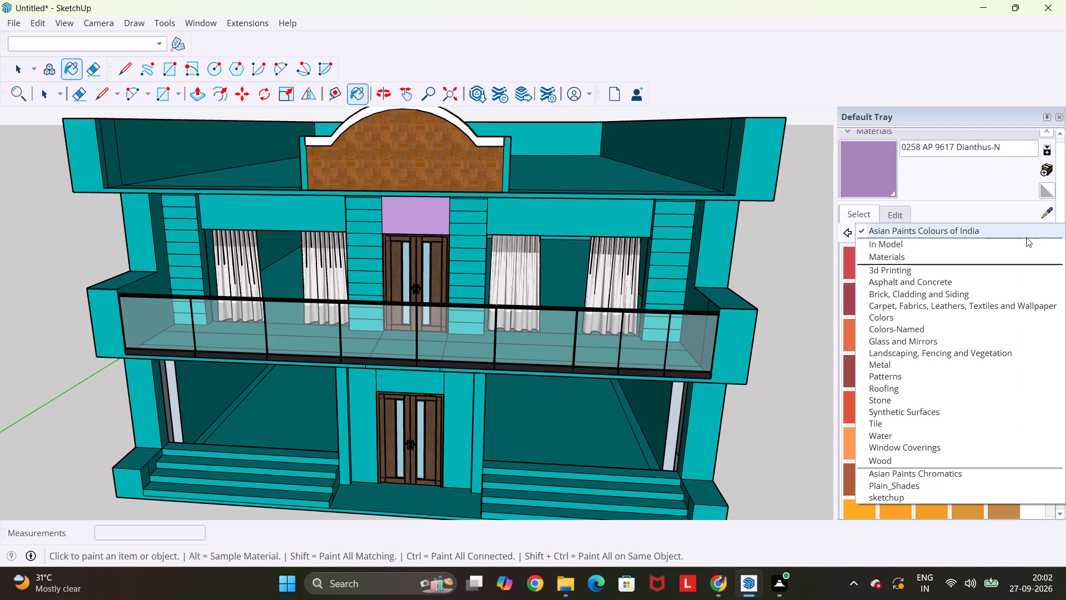
pyautogui.click(964, 488)
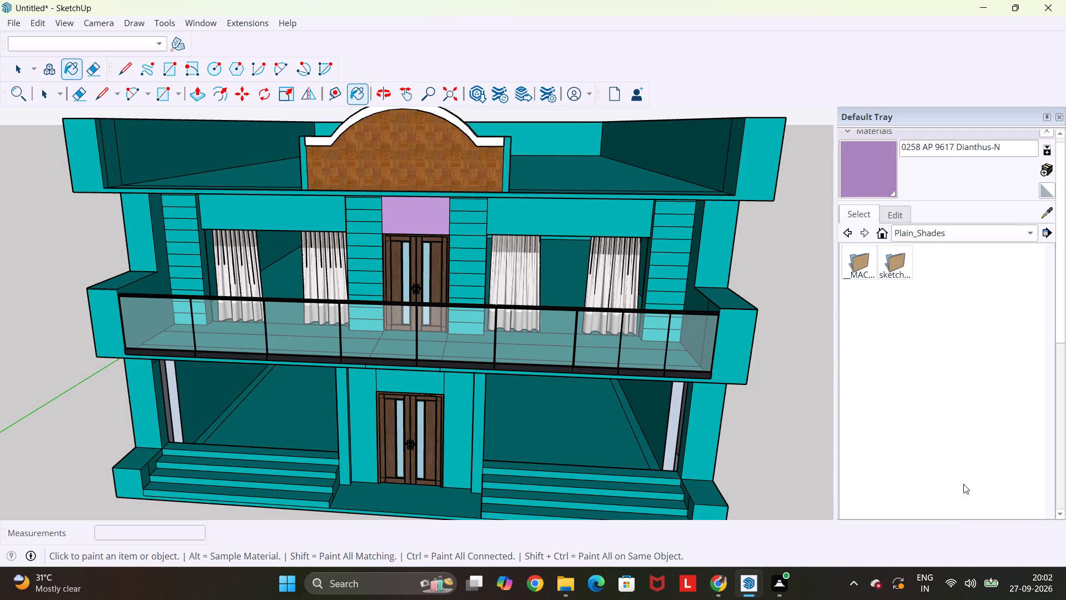
pyautogui.click(888, 276)
pyautogui.click(968, 247)
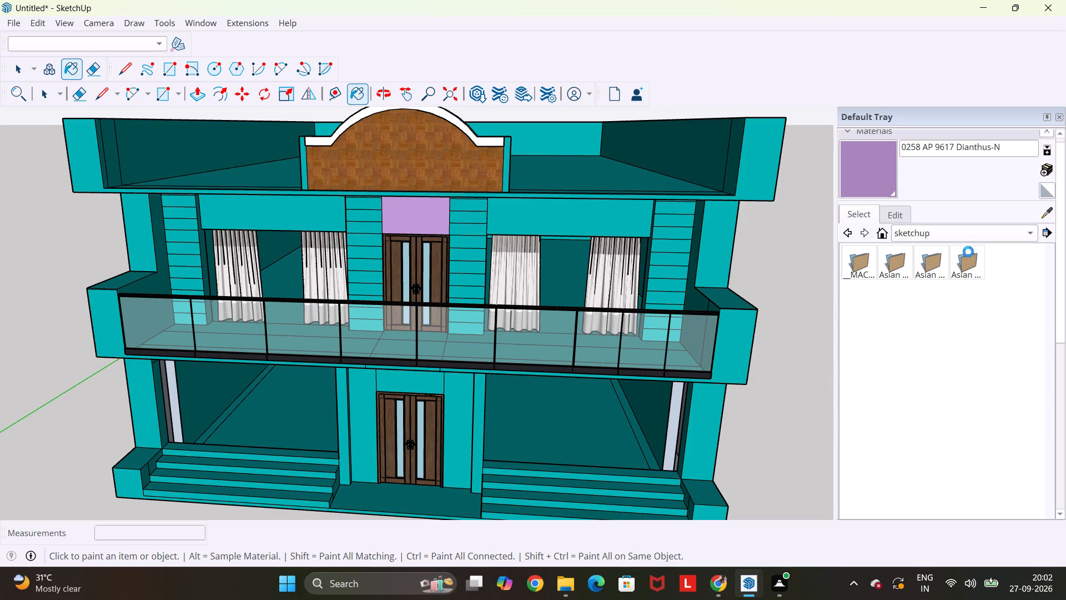
pyautogui.click(973, 259)
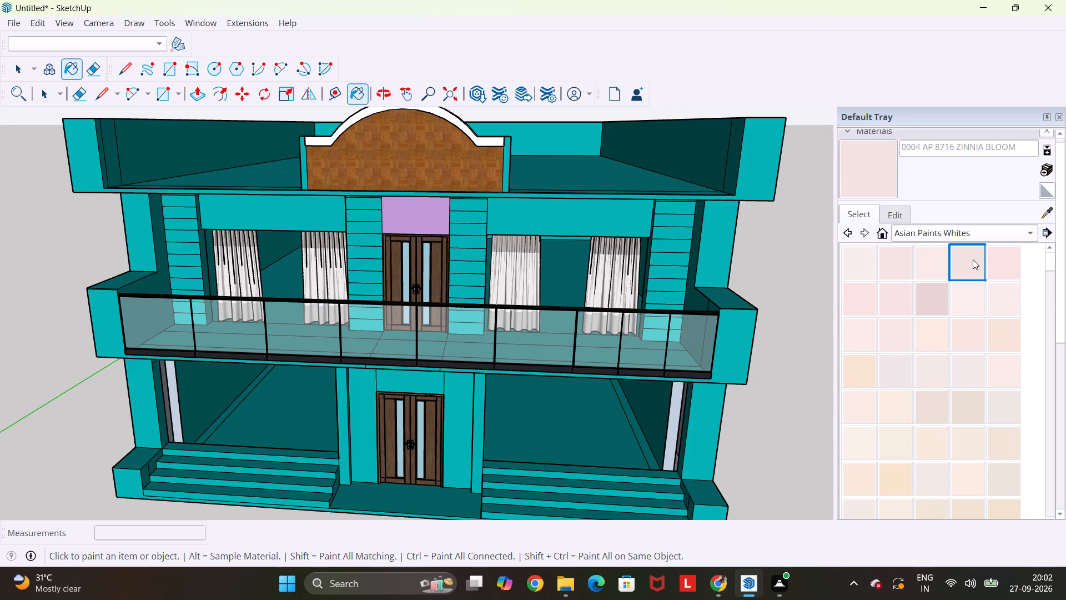
pyautogui.scroll(-20, 973, 259)
pyautogui.scroll(-9, 973, 259)
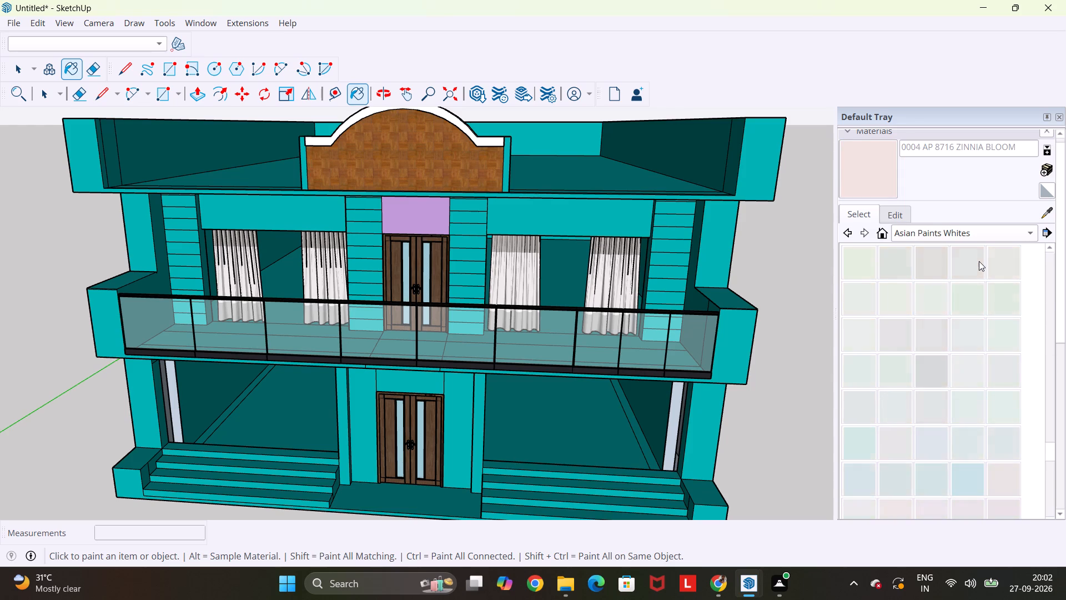
pyautogui.scroll(-12, 979, 261)
pyautogui.scroll(10, 965, 274)
pyautogui.click(946, 309)
pyautogui.click(373, 273)
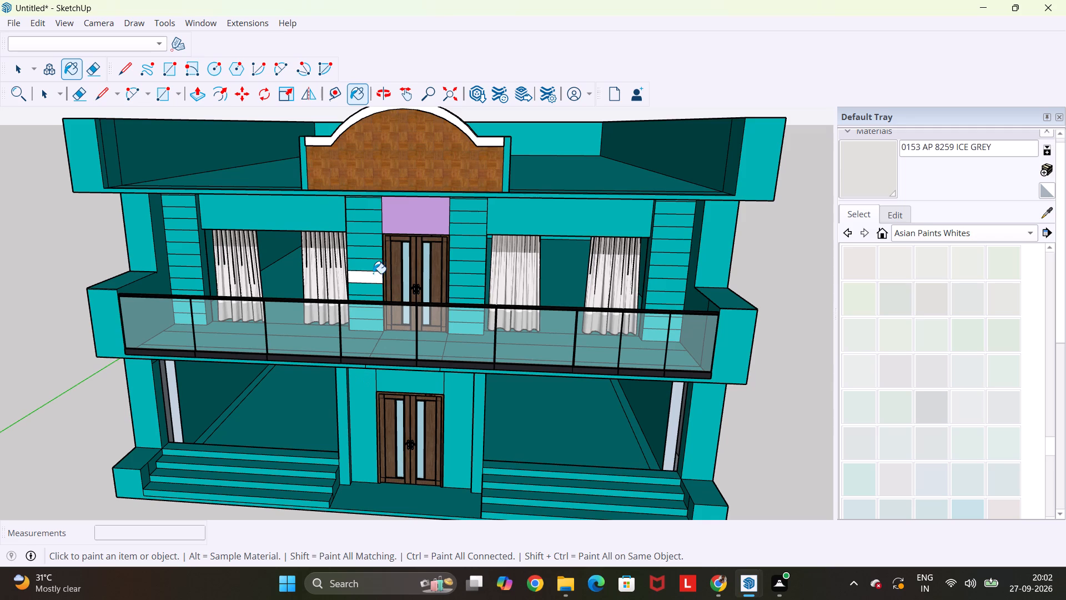
pyautogui.click(424, 229)
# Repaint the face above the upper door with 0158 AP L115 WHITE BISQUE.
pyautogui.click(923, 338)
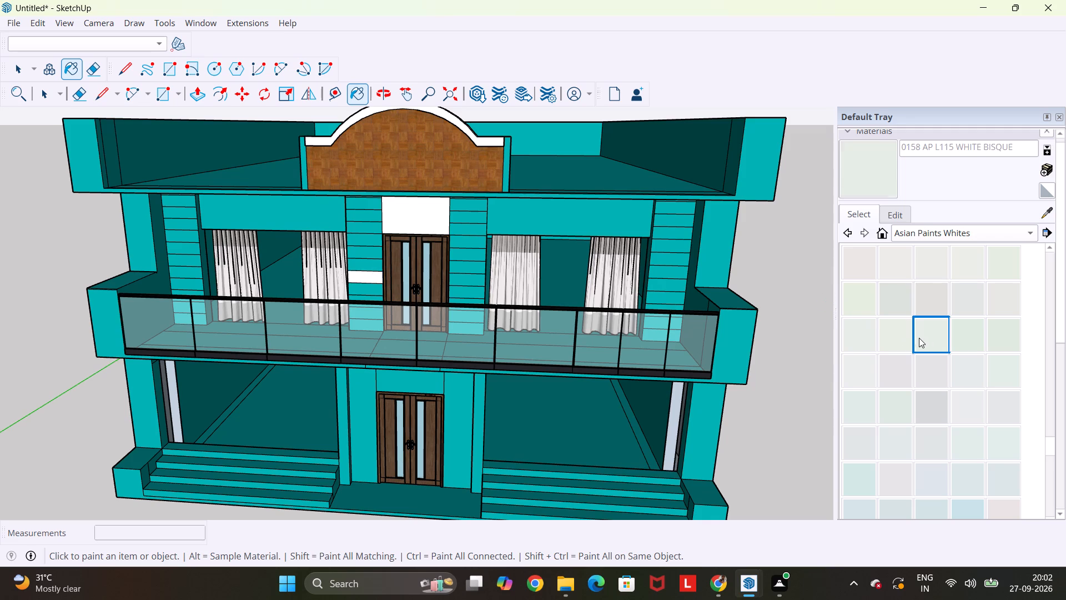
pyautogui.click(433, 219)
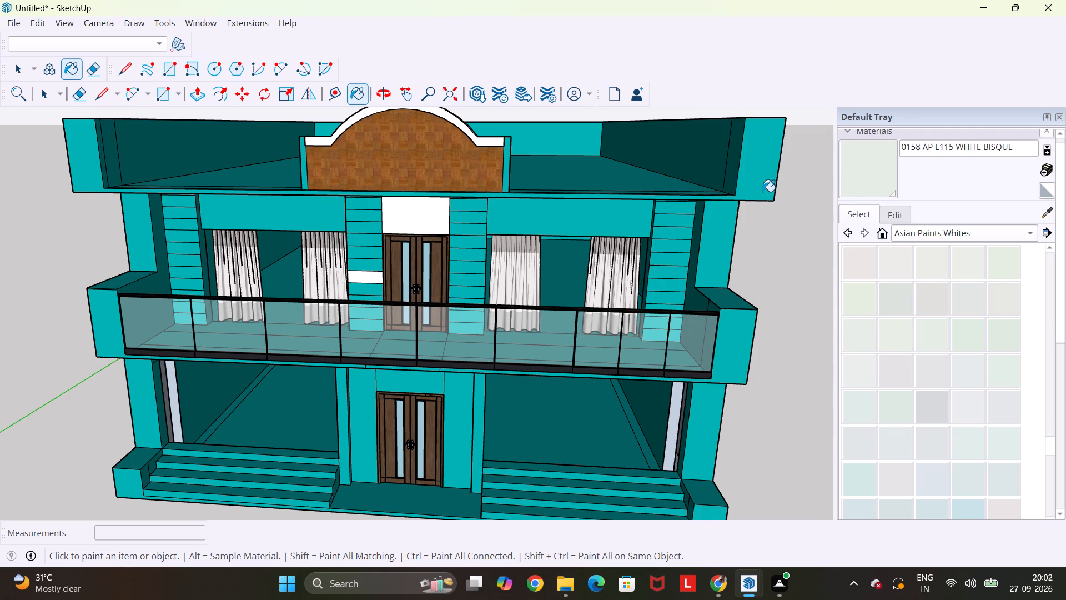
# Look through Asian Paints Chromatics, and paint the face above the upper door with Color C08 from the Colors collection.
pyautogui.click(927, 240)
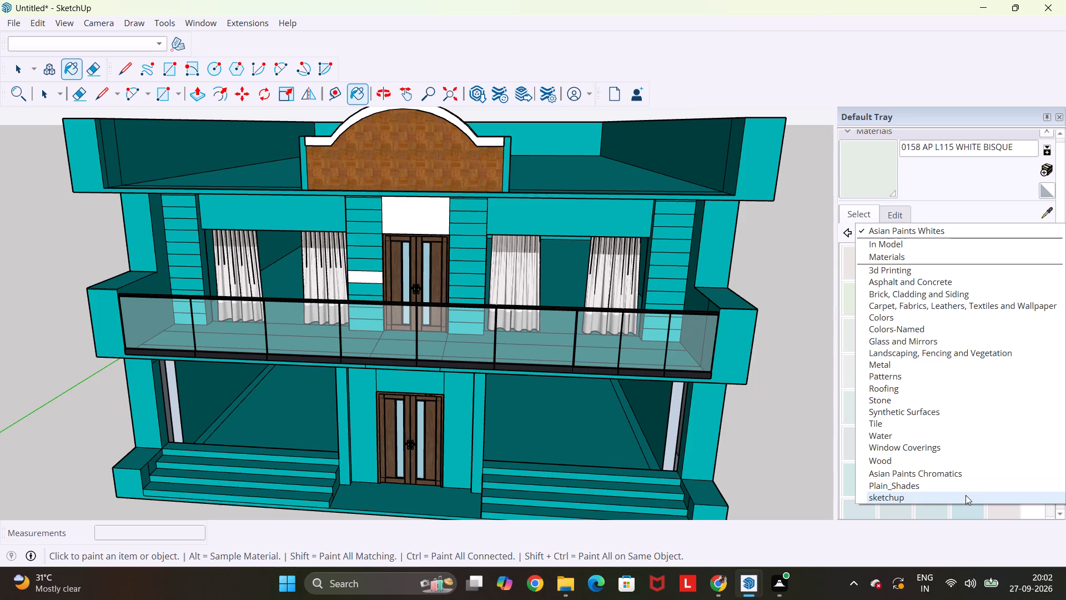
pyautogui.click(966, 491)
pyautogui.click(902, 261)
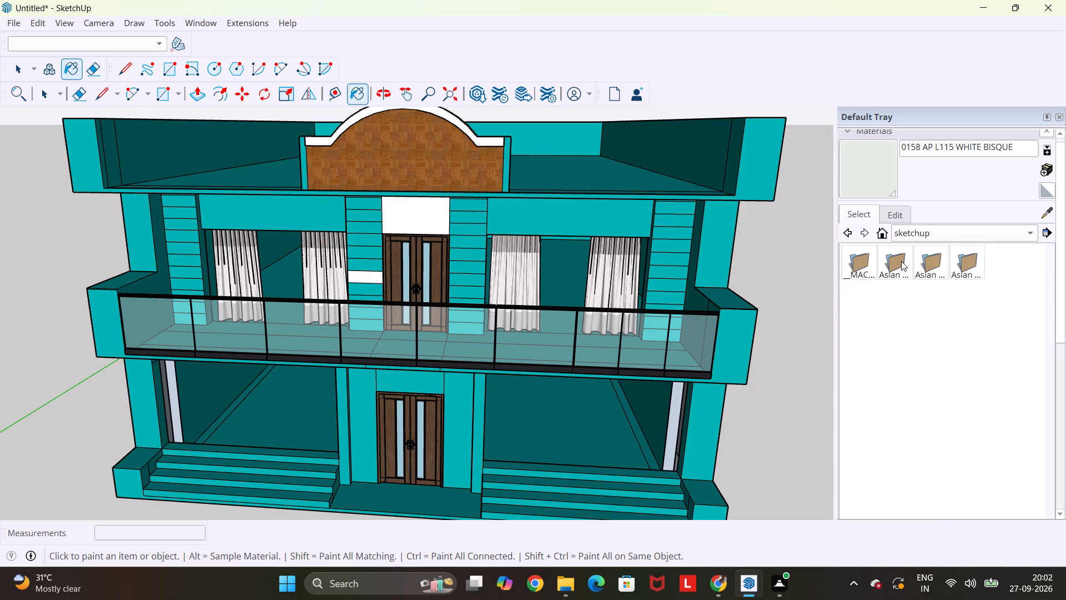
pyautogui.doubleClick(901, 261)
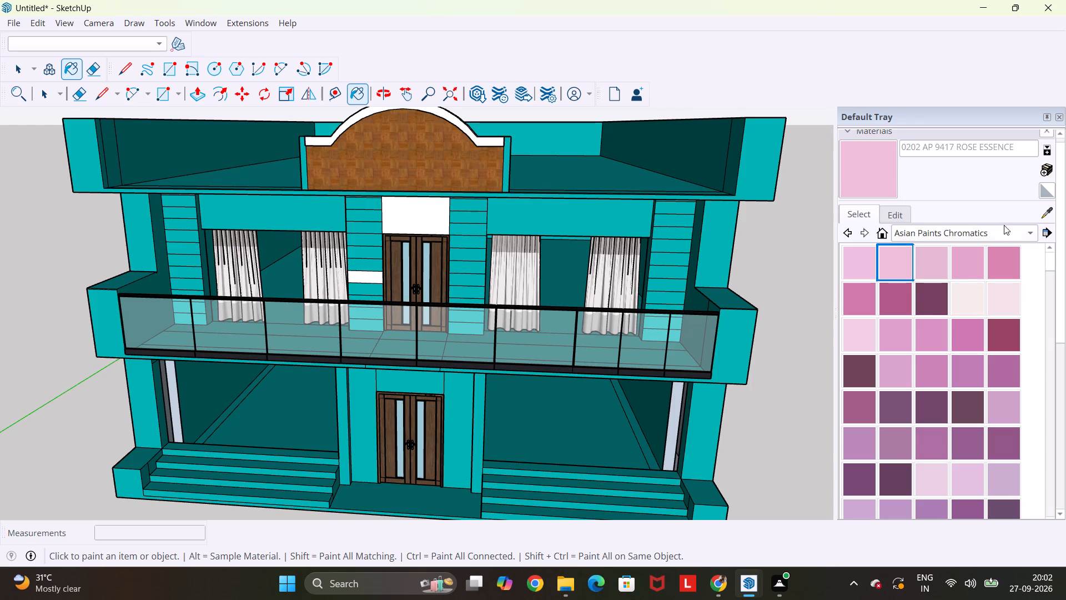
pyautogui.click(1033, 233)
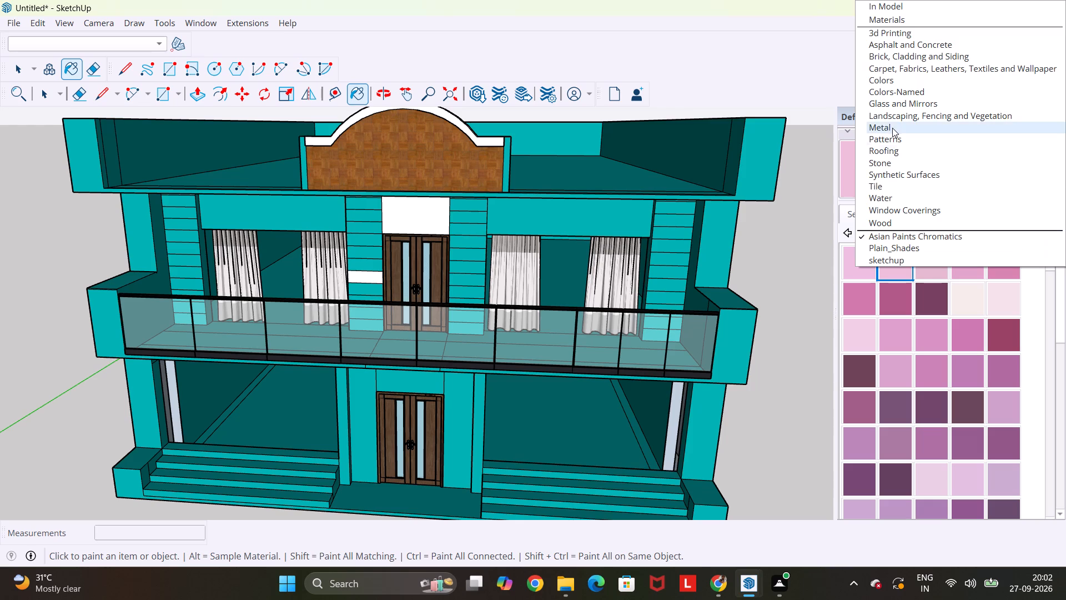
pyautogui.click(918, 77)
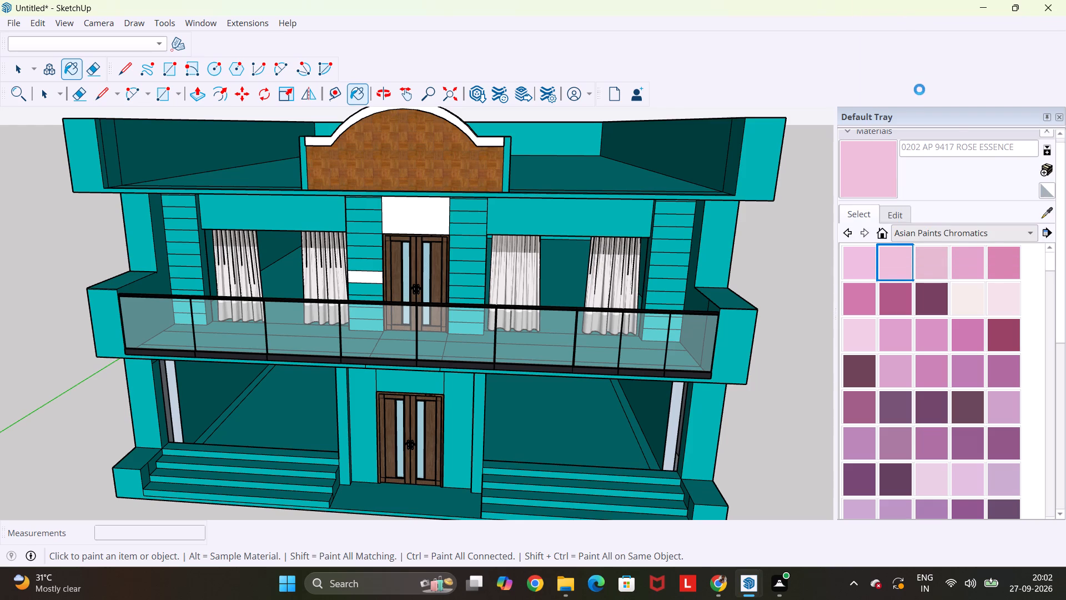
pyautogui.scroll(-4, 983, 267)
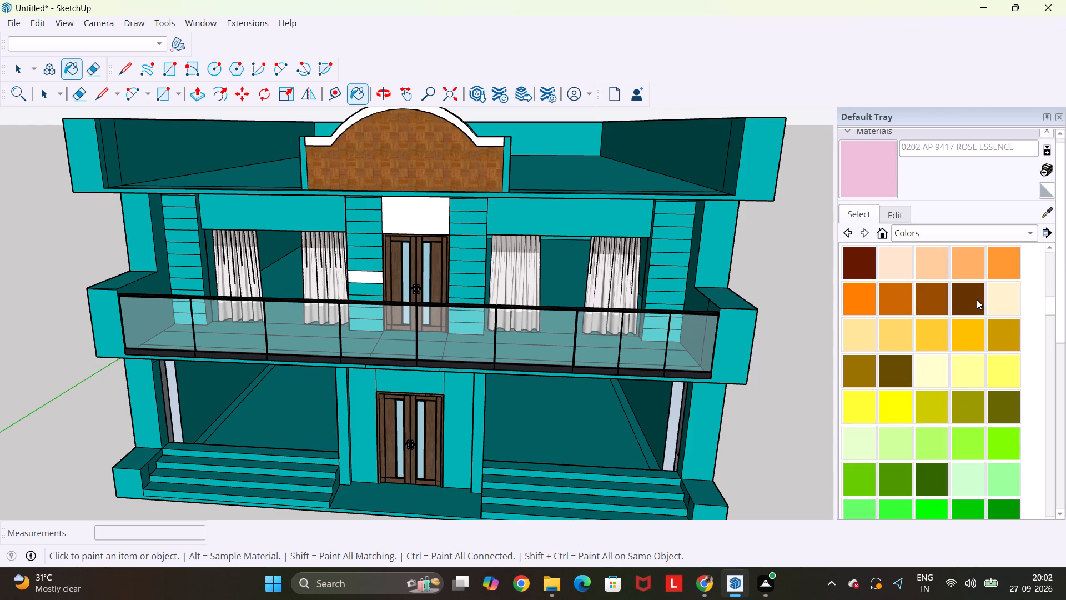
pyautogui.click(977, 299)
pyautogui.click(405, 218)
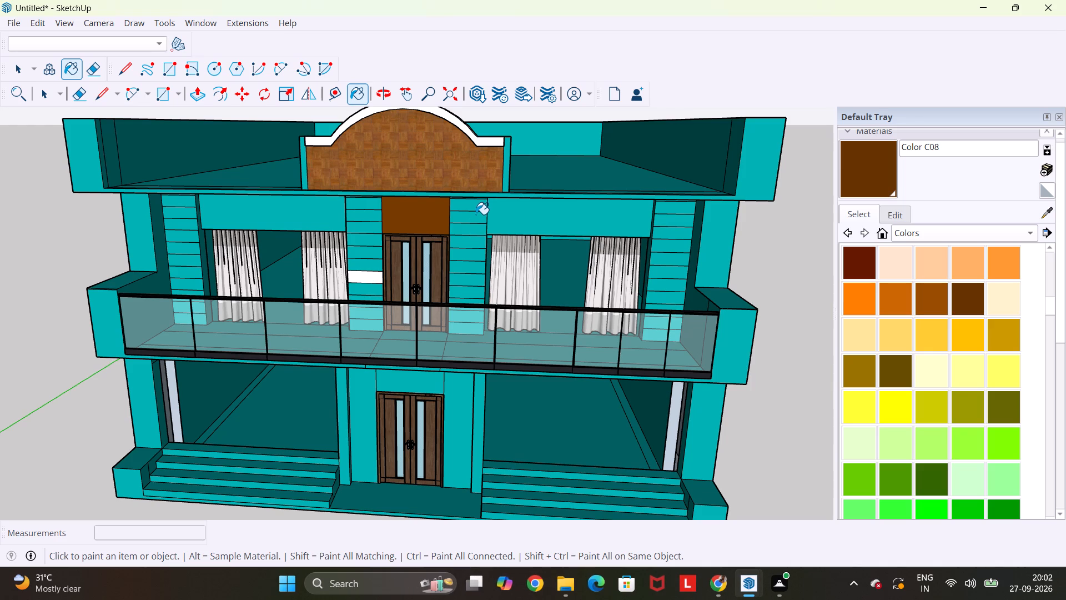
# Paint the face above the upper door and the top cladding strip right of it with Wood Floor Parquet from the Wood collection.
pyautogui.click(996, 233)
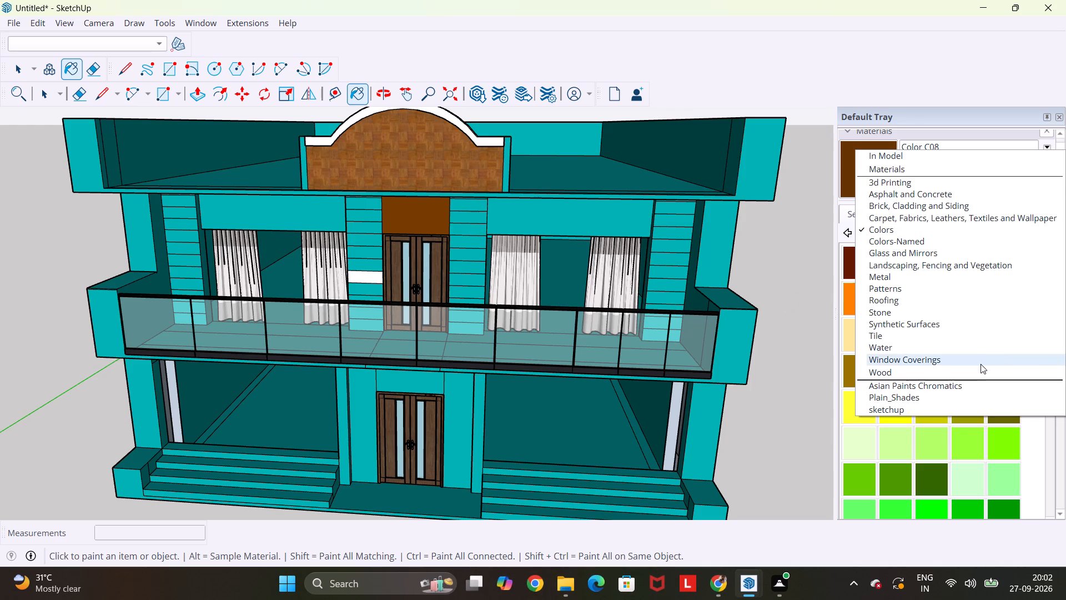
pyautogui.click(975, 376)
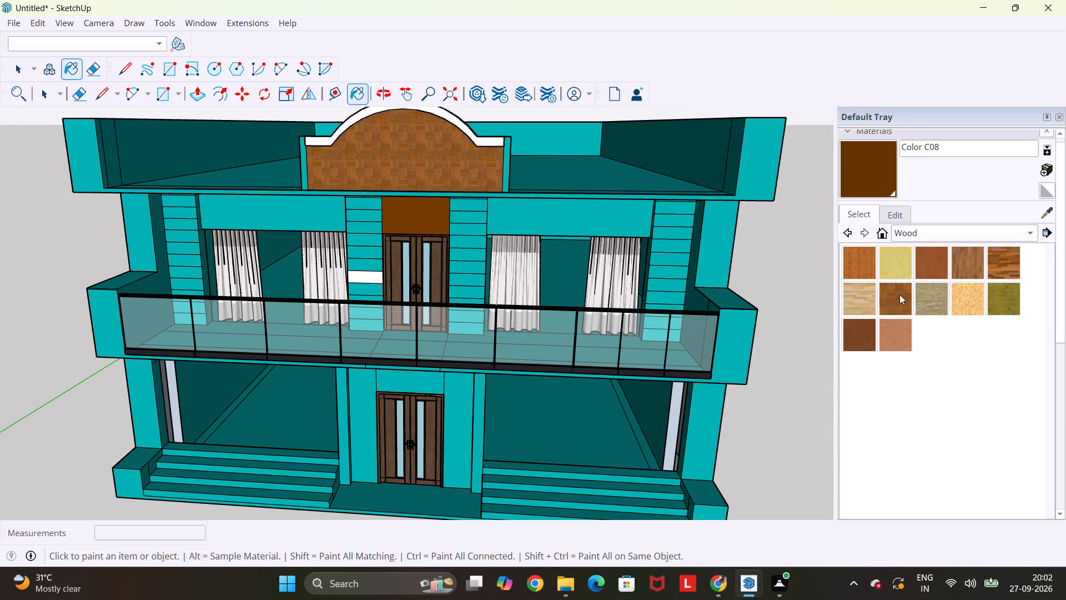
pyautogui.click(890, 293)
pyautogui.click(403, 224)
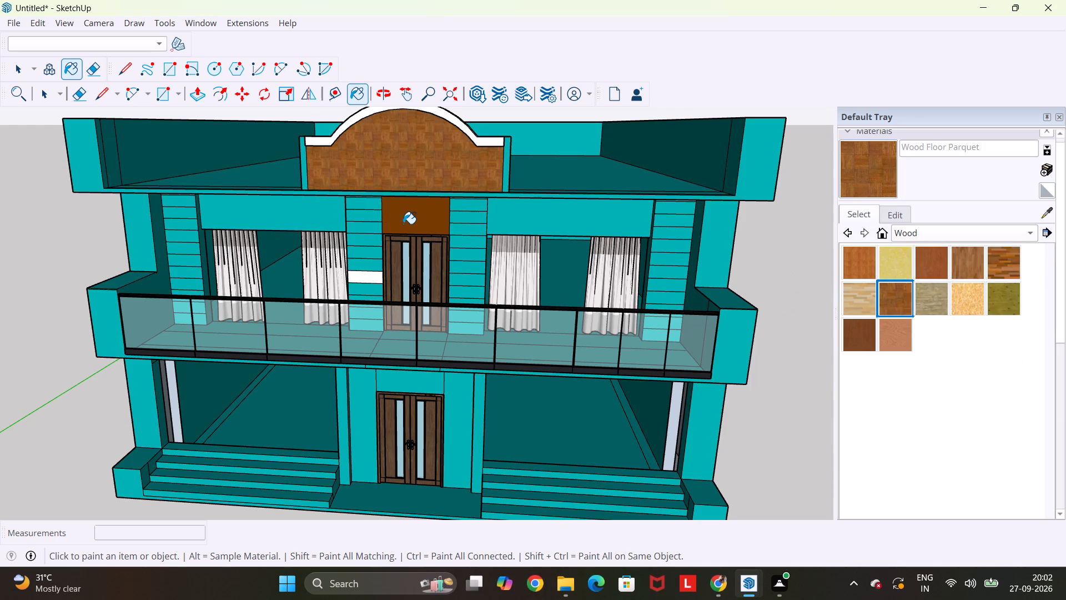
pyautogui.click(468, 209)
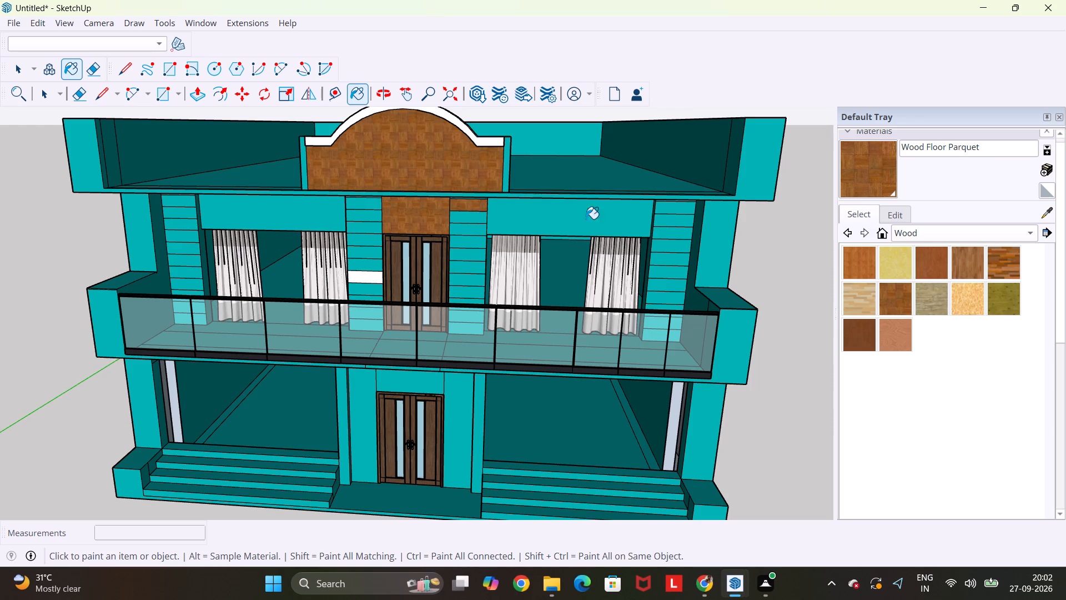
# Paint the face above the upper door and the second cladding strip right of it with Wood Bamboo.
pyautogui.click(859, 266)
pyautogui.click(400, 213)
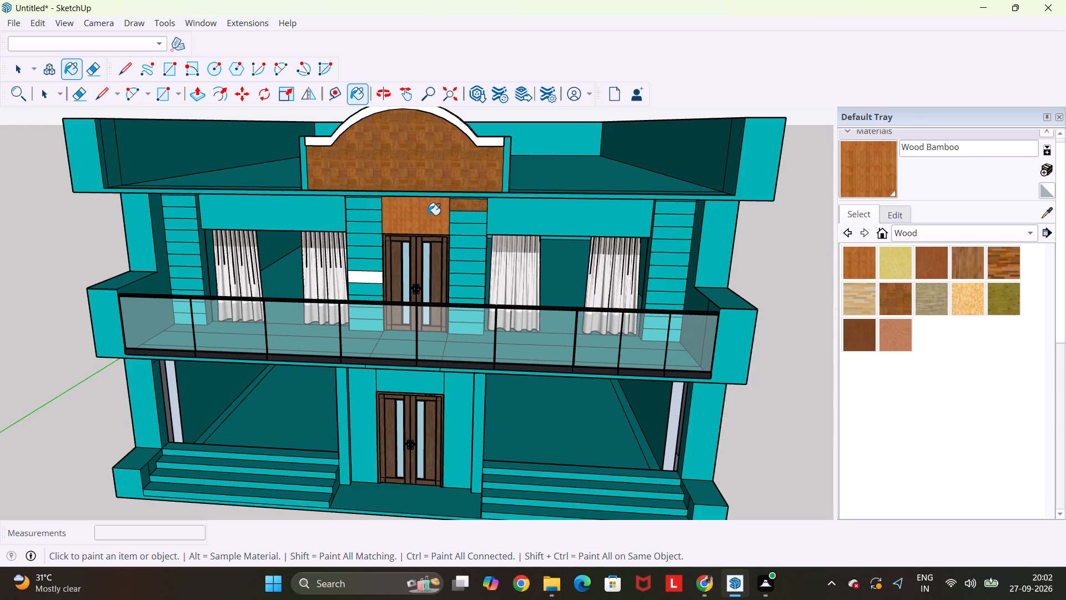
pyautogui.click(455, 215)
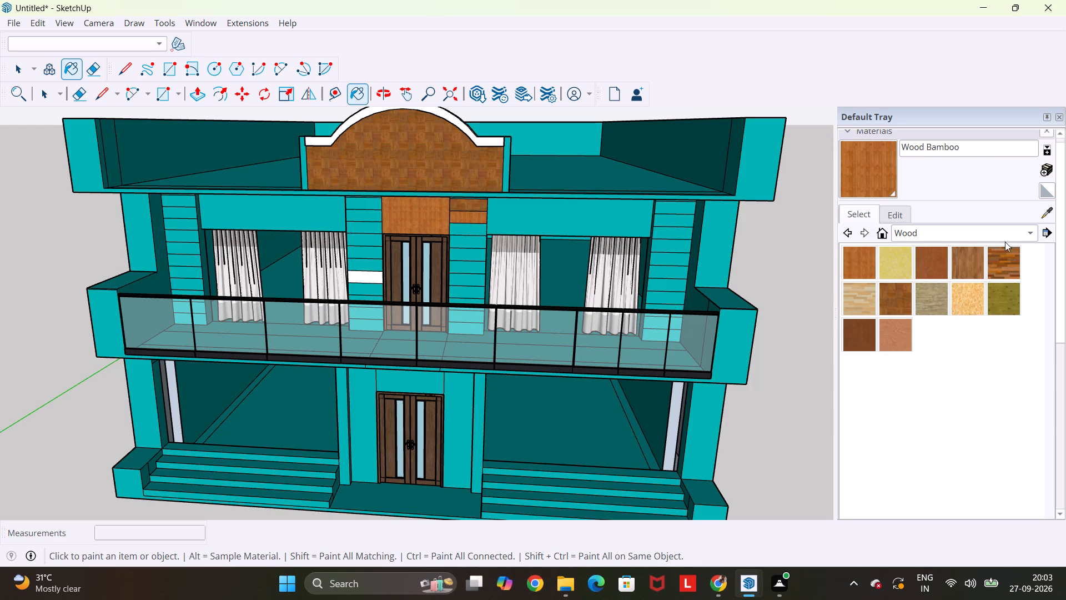
# Paint the face above the upper door and the upper strips of the cladding column right of it with Wood Floor Dark.
pyautogui.click(1003, 263)
pyautogui.click(404, 218)
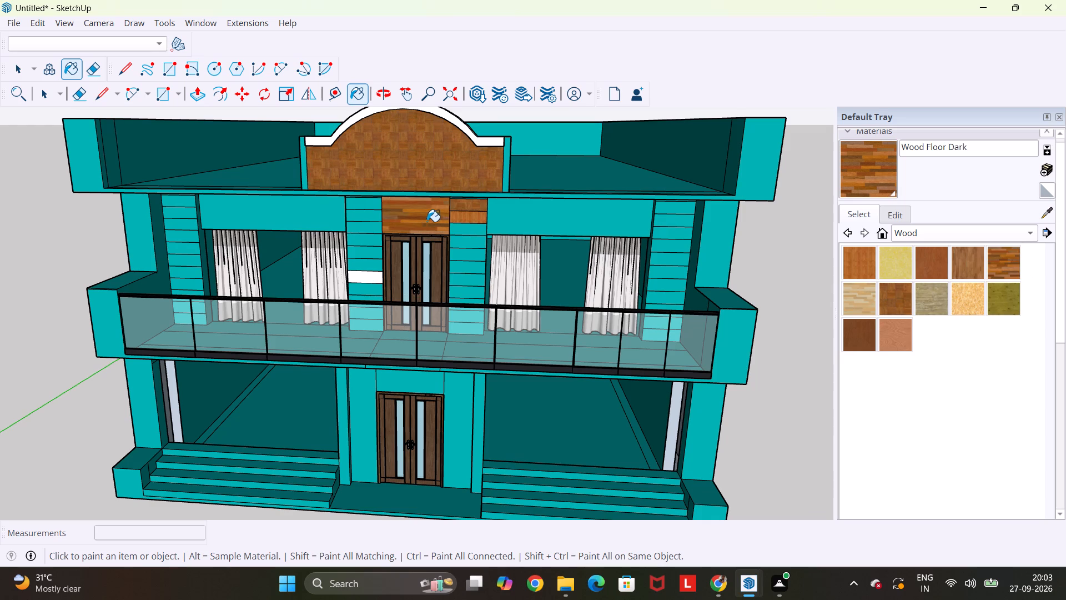
pyautogui.click(467, 211)
pyautogui.click(470, 219)
pyautogui.click(471, 204)
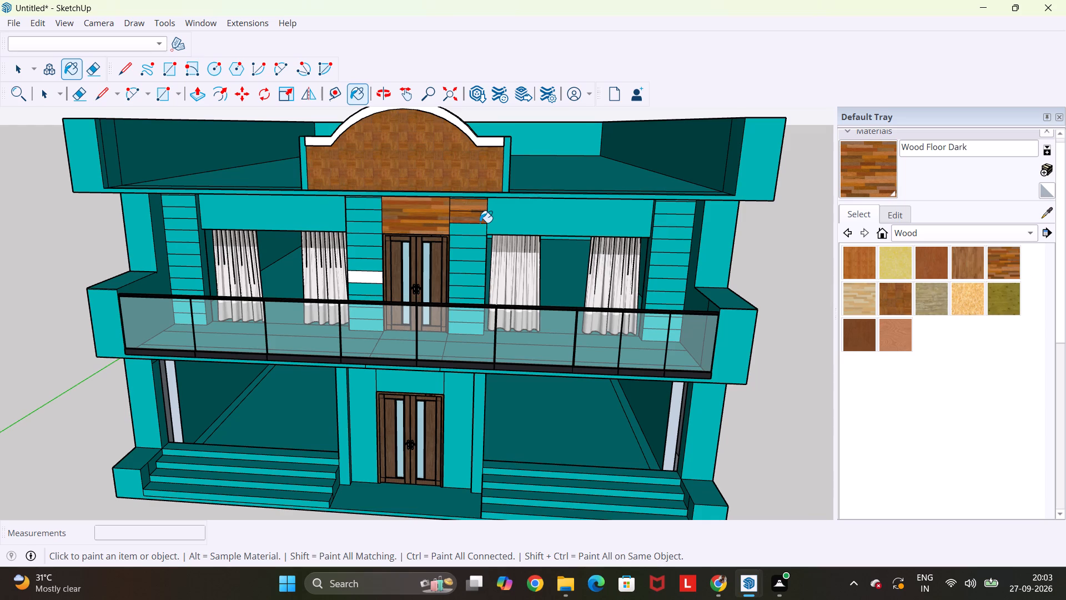
pyautogui.click(477, 235)
pyautogui.click(472, 234)
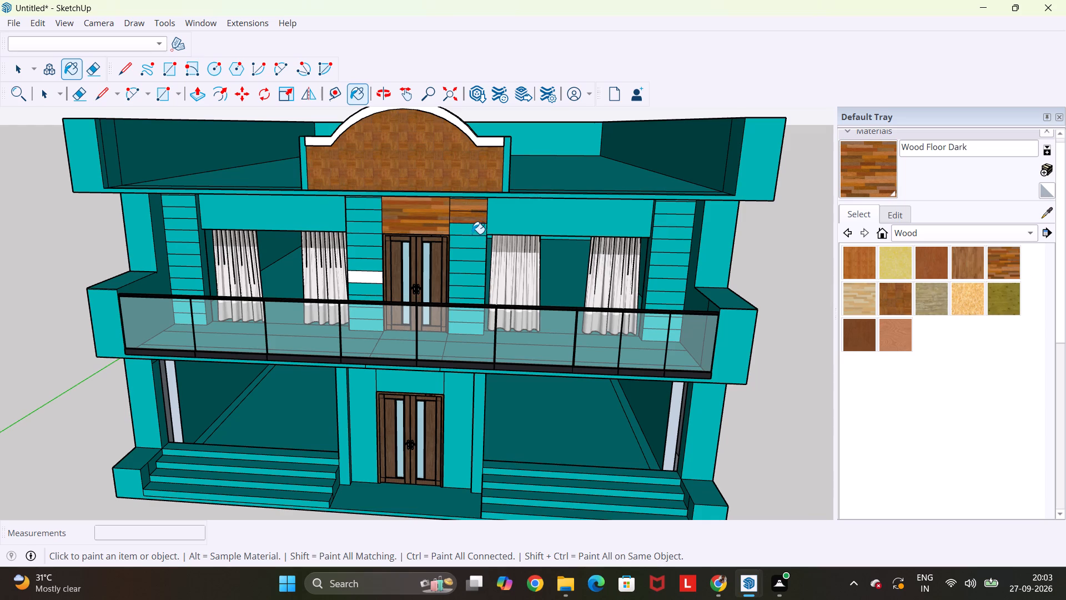
pyautogui.click(471, 239)
pyautogui.click(465, 256)
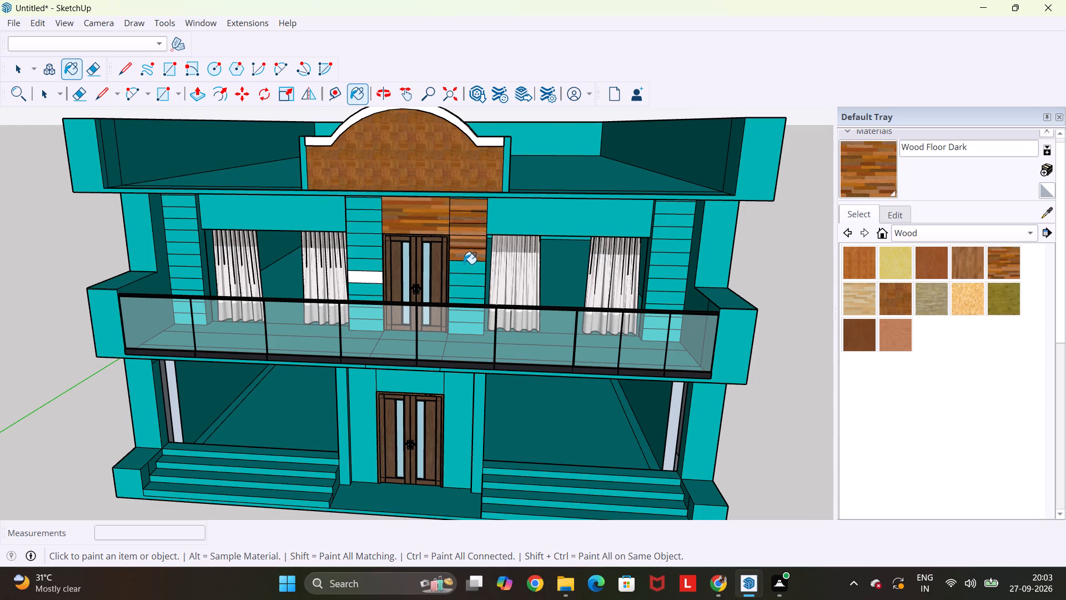
pyautogui.click(464, 265)
pyautogui.click(461, 281)
pyautogui.click(460, 294)
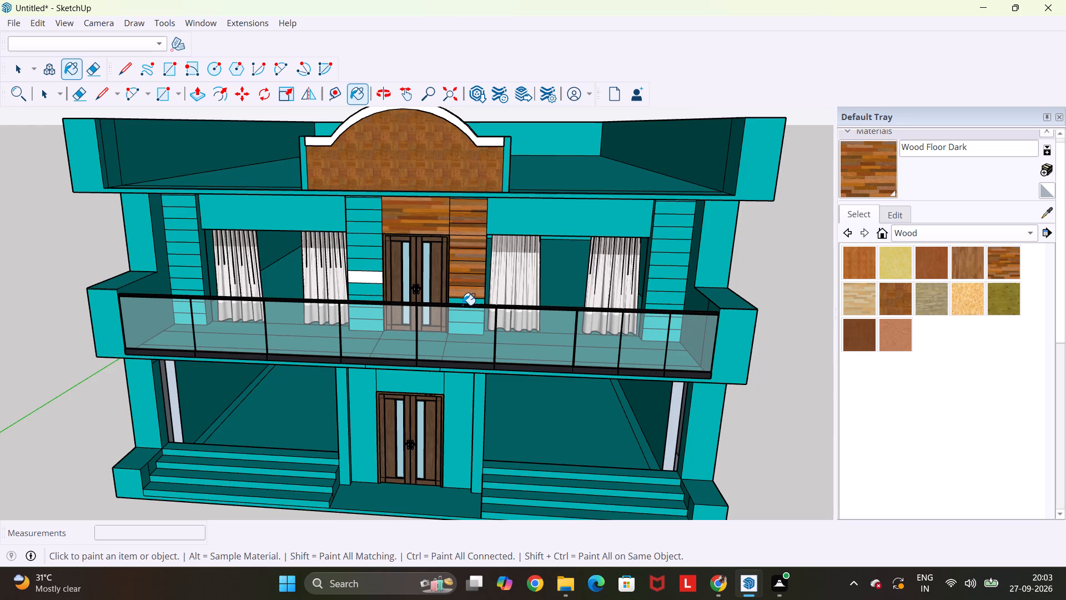
# Finish painting the cladding column right of the upper door with Wood Floor Dark, including its lowest strips behind the railing.
pyautogui.moveTo(472, 298); pyautogui.dragTo(476, 362, button='middle')
pyautogui.scroll(5, 476, 321)
pyautogui.click(472, 298)
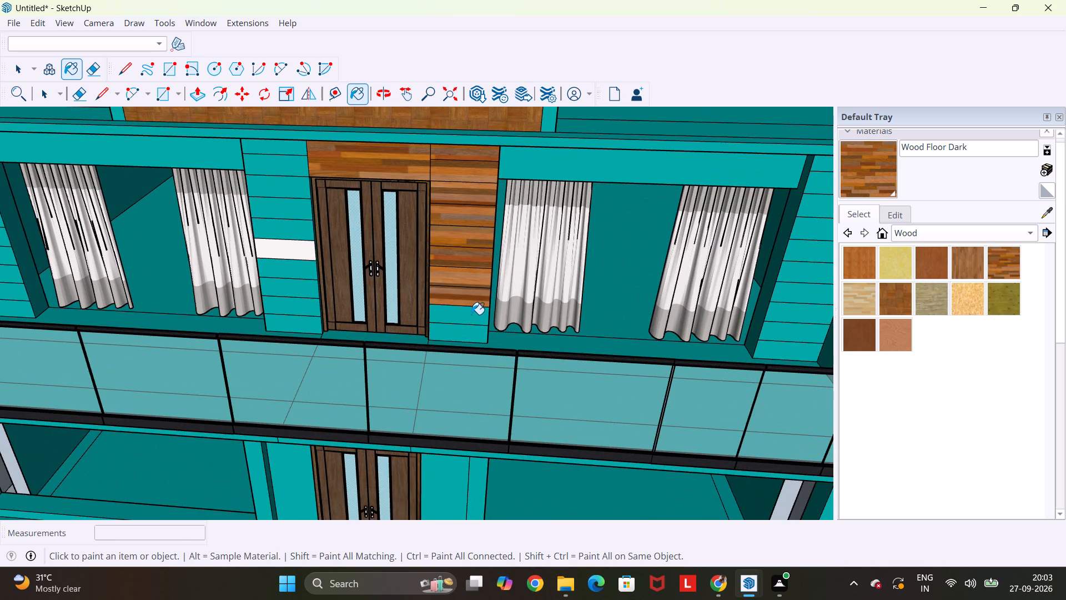
pyautogui.click(467, 319)
pyautogui.click(466, 332)
pyautogui.scroll(-5, 469, 299)
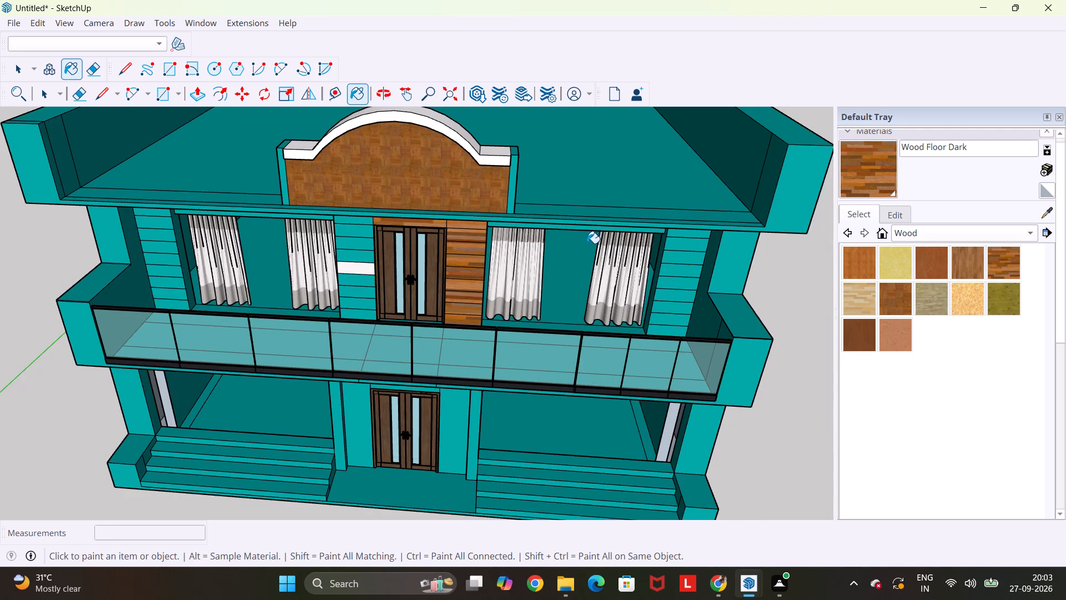
pyautogui.moveTo(583, 246); pyautogui.dragTo(604, 134, button='middle')
pyautogui.click(476, 187)
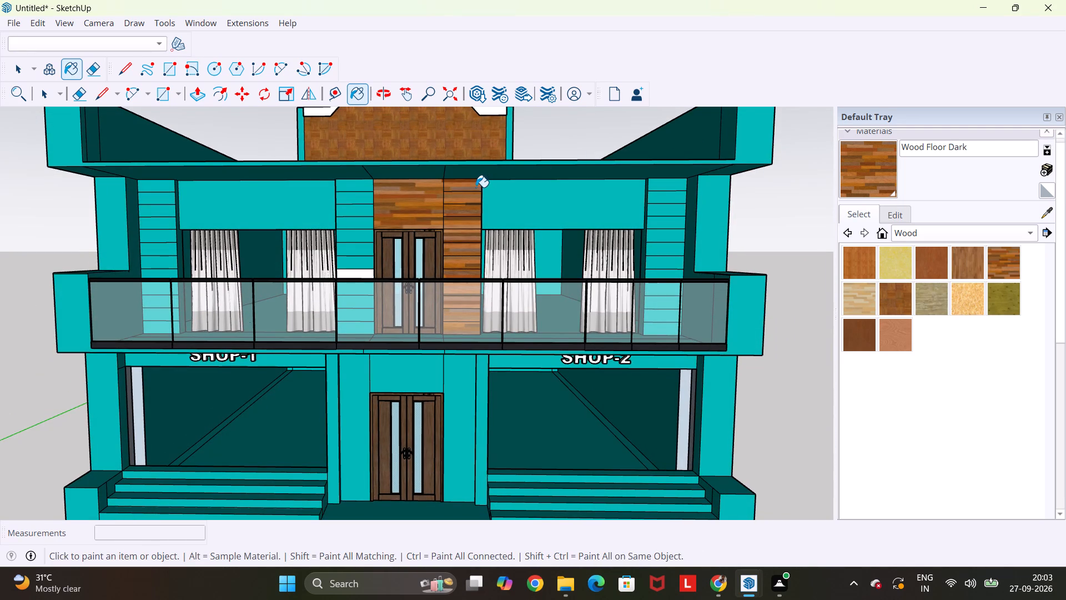
# Paint the wall band above the right-hand curtains and the top strips of the far-right cladding column with Wood Floor Dark.
pyautogui.click(509, 198)
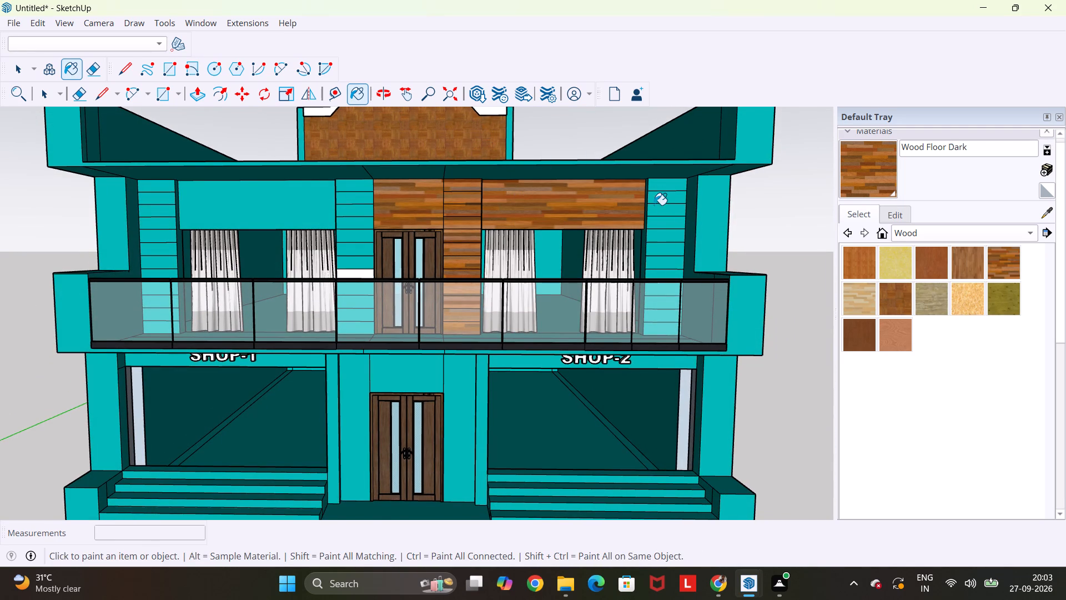
pyautogui.scroll(2, 653, 197)
pyautogui.click(660, 189)
pyautogui.click(673, 178)
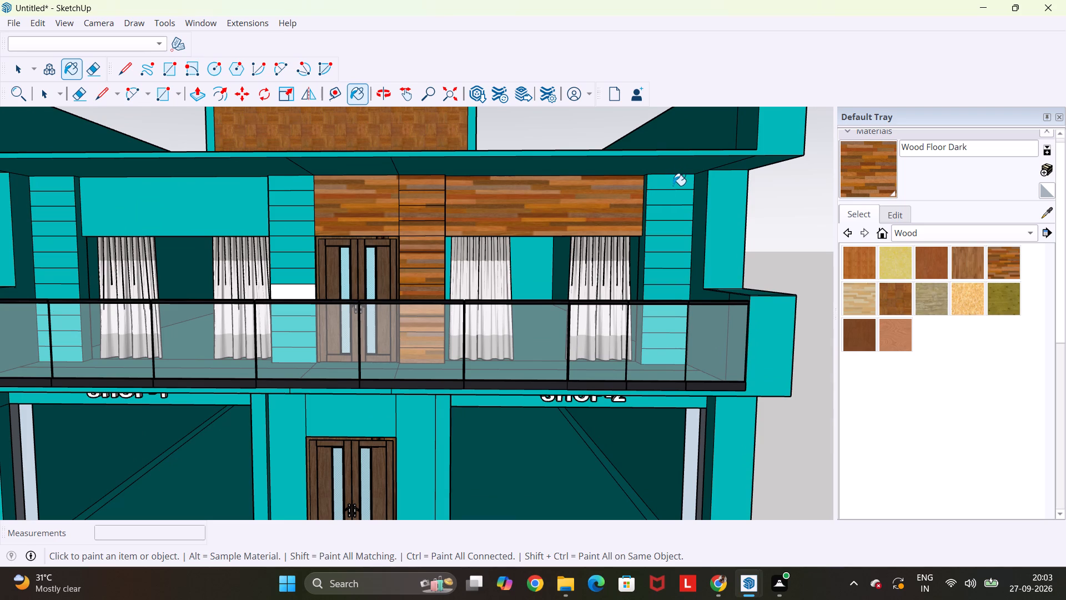
pyautogui.click(669, 194)
# Paint the right, centre and left sections of the roof slab's underside above the balcony with Wood Floor Dark.
pyautogui.click(669, 161)
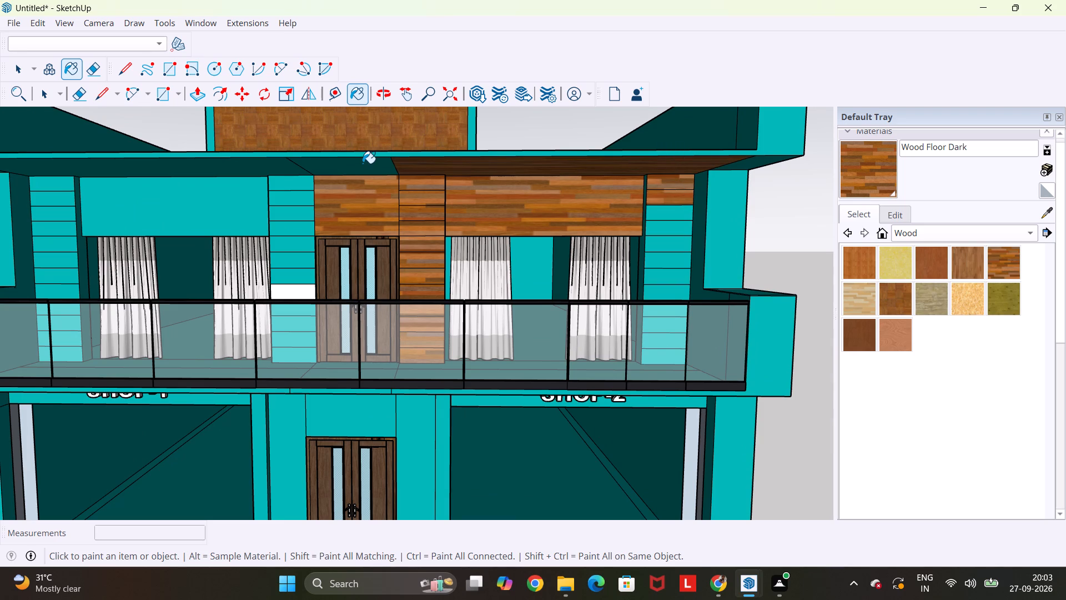
pyautogui.click(358, 163)
pyautogui.click(286, 171)
# Paint the upper strips of the cladding column left of the upper door with Wood Floor Dark.
pyautogui.click(290, 184)
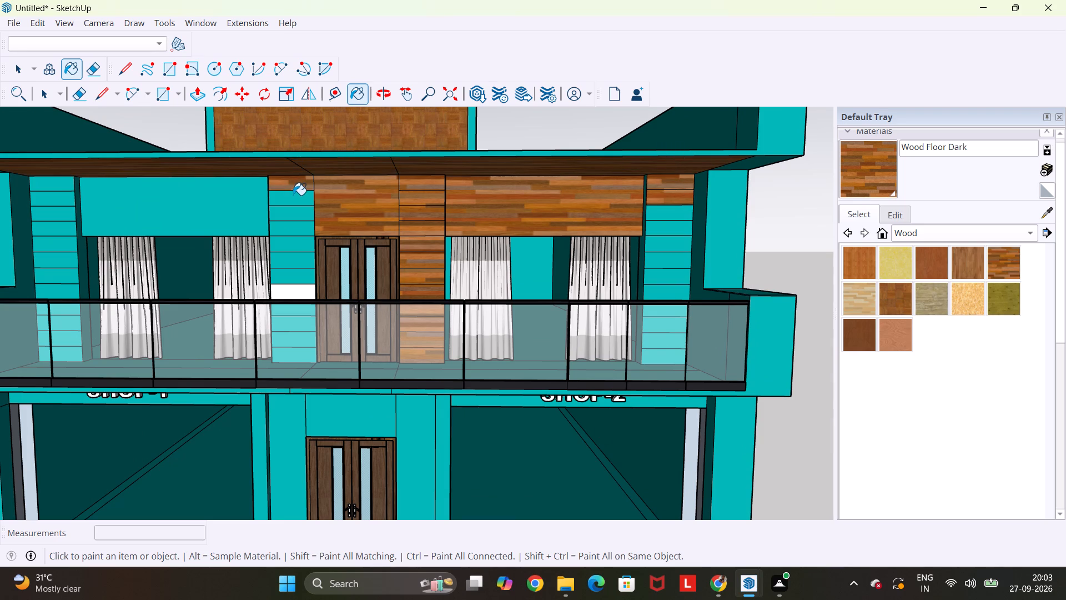
pyautogui.click(294, 196)
pyautogui.click(293, 207)
pyautogui.click(293, 226)
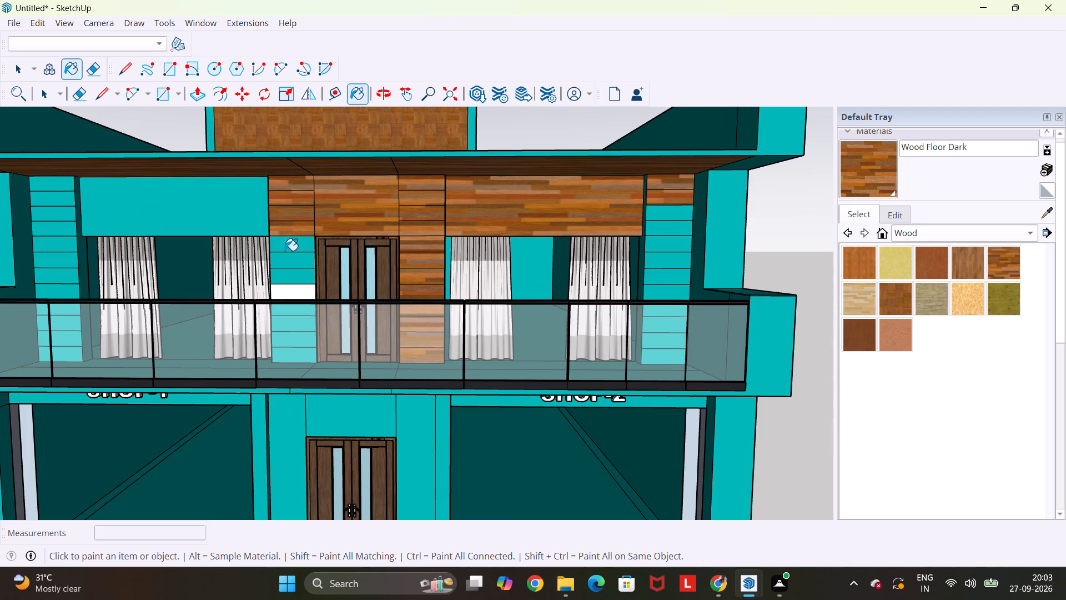
pyautogui.click(285, 251)
pyautogui.click(286, 263)
pyautogui.click(286, 281)
# Finish the cladding column left of the upper door with Wood Floor Dark, including the white strip and lowest strips behind the railing.
pyautogui.moveTo(303, 282); pyautogui.dragTo(306, 341, button='middle')
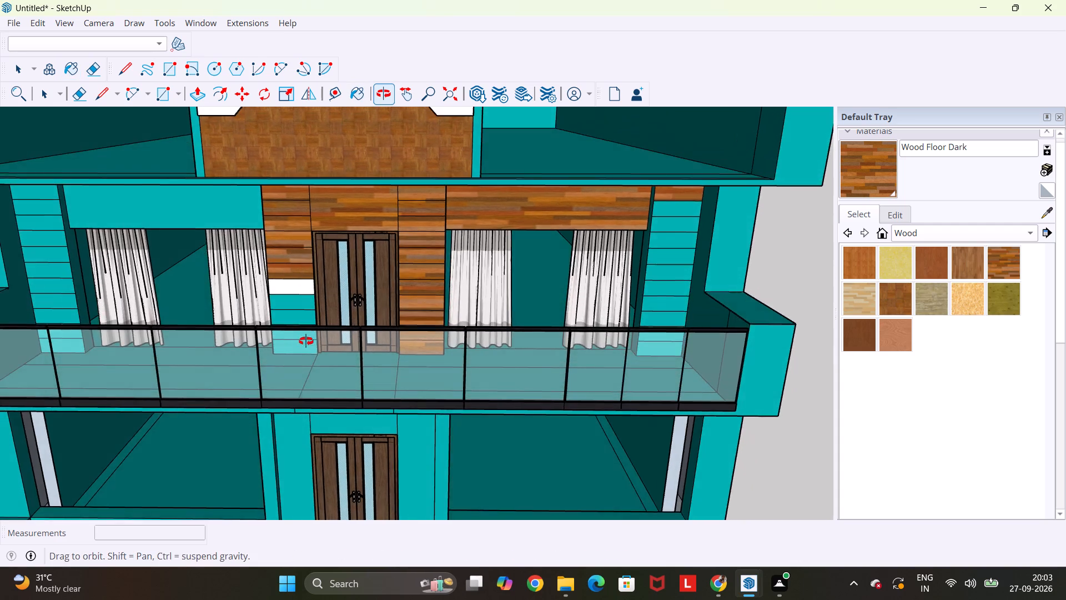
pyautogui.moveTo(306, 341); pyautogui.dragTo(306, 342, button='middle')
pyautogui.scroll(5, 306, 331)
pyautogui.click(297, 279)
pyautogui.click(295, 296)
pyautogui.click(291, 323)
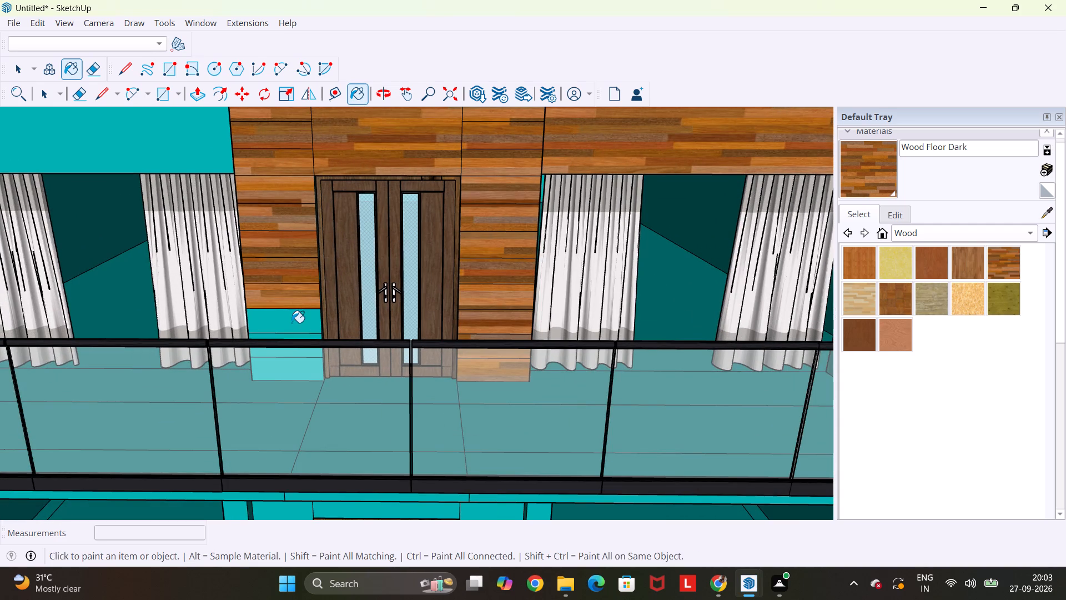
pyautogui.moveTo(320, 310); pyautogui.dragTo(313, 358, button='middle')
pyautogui.click(299, 333)
pyautogui.click(299, 355)
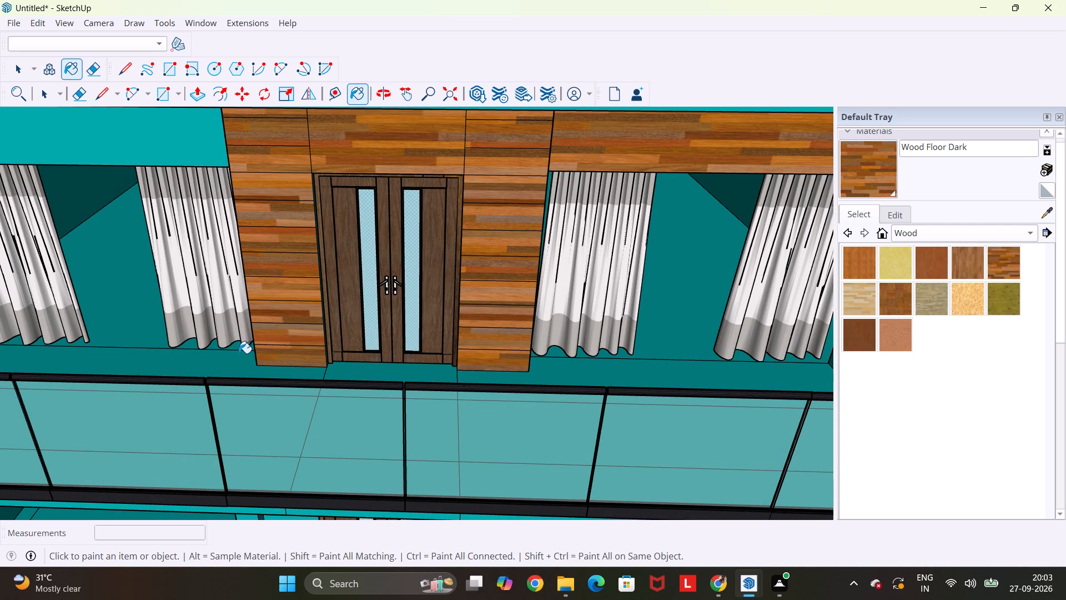
# Paint the upper-storey room floor and the left, centre and right sections of the balcony floor with Wood Floor Dark.
pyautogui.click(239, 353)
pyautogui.click(146, 309)
pyautogui.moveTo(209, 329); pyautogui.dragTo(232, 237, button='middle')
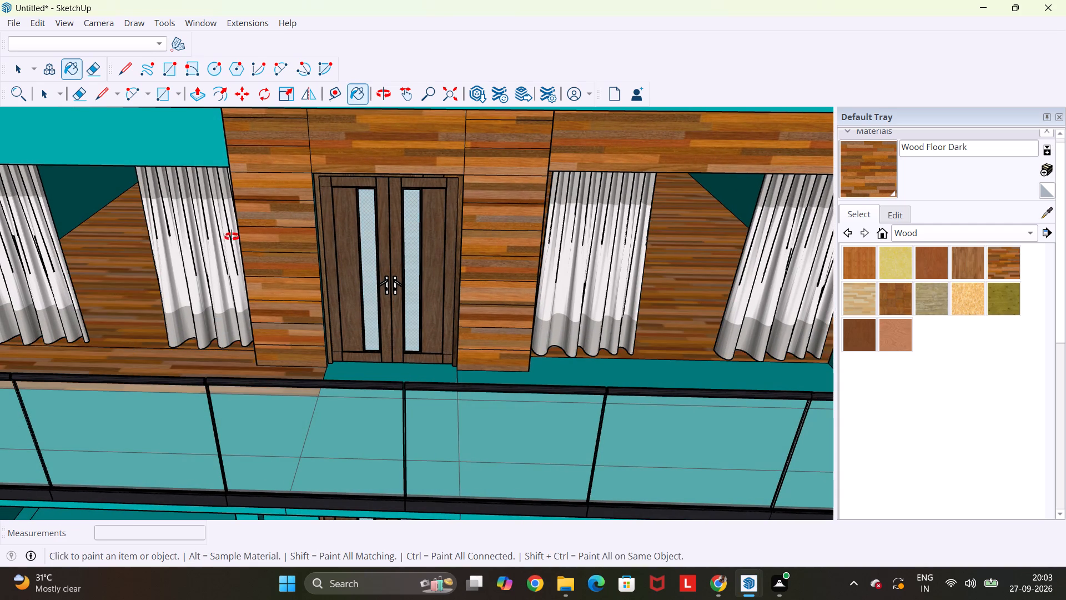
pyautogui.moveTo(232, 237); pyautogui.dragTo(259, 423, button='middle')
pyautogui.click(260, 423)
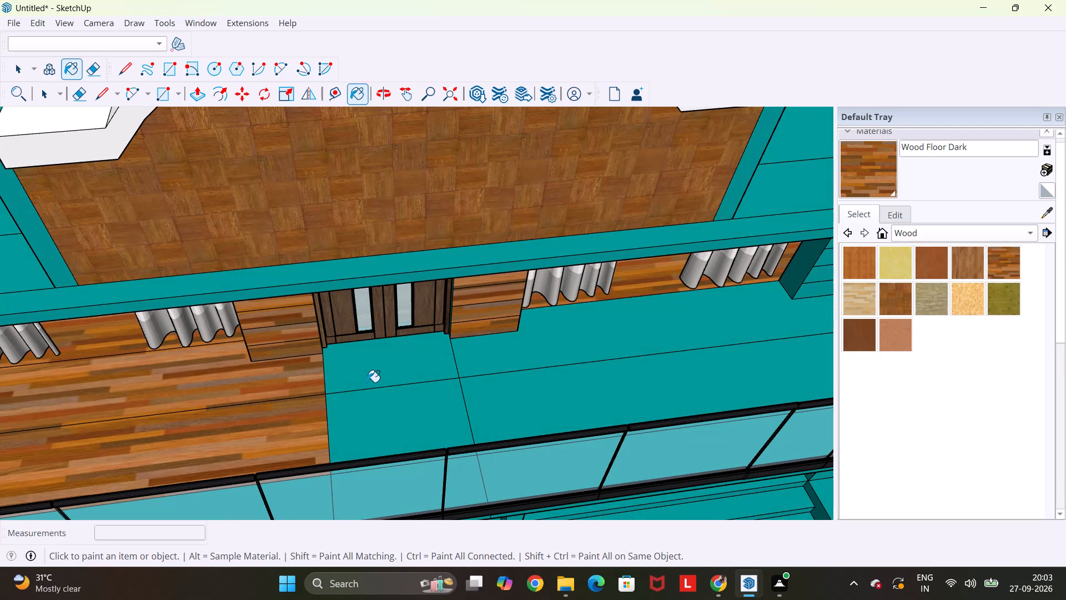
pyautogui.click(367, 382)
pyautogui.click(367, 423)
pyautogui.click(530, 355)
pyautogui.click(561, 402)
# Paint the roof's front ledge and the main roof surface behind the arched centrepiece with Wood Floor Dark.
pyautogui.moveTo(615, 373); pyautogui.dragTo(608, 249, button='middle')
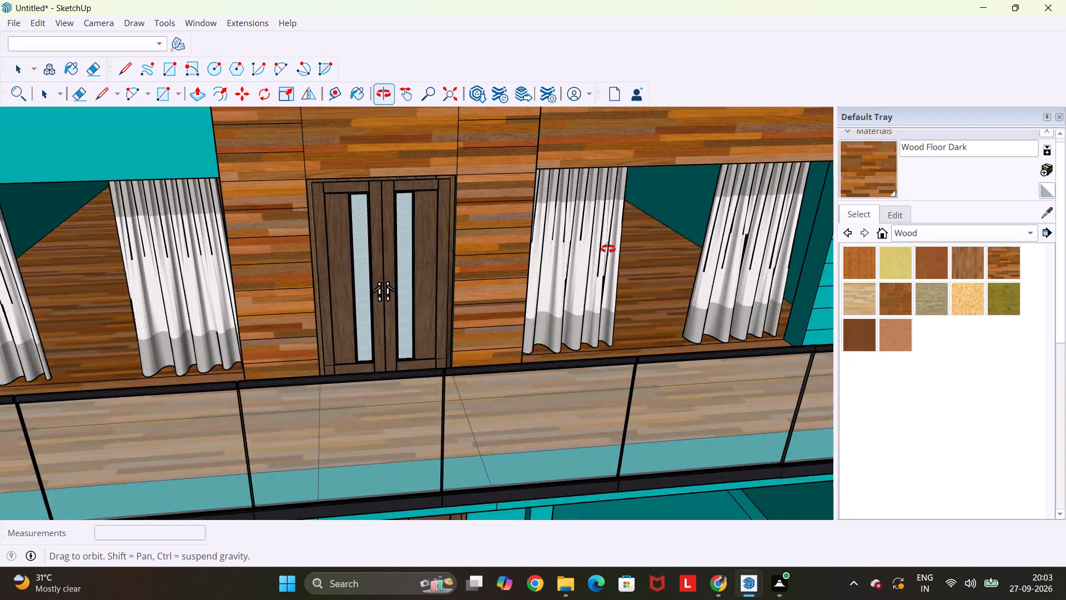
pyautogui.moveTo(608, 249); pyautogui.dragTo(585, 481, button='middle')
pyautogui.click(519, 473)
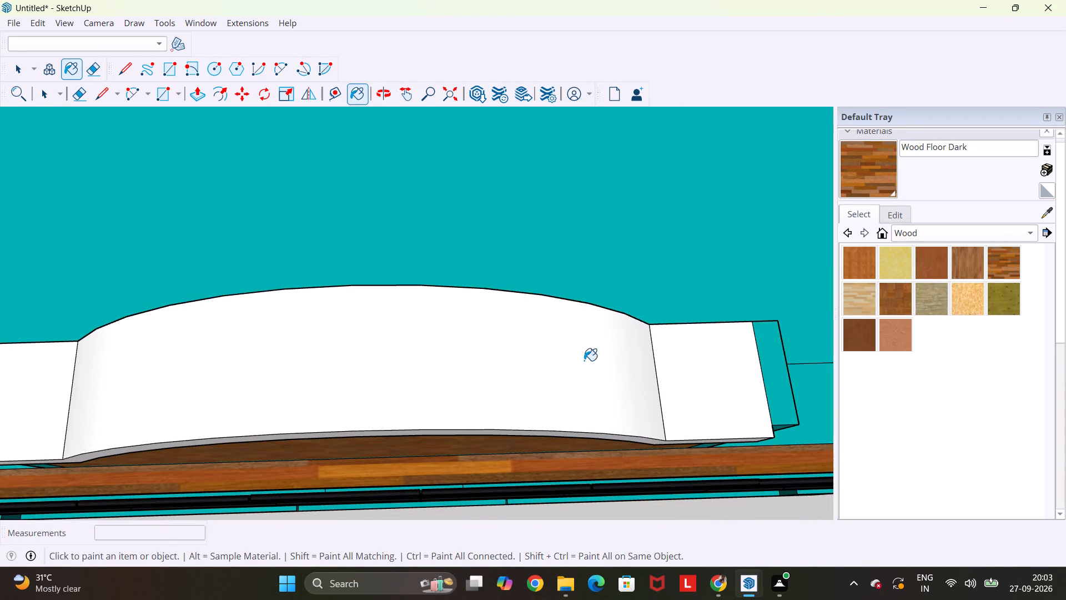
pyautogui.click(607, 309)
pyautogui.click(617, 284)
# Paint the arched centrepiece's right end faces and the adjoining front roof strip with Wood Floor Dark.
pyautogui.scroll(-9, 633, 286)
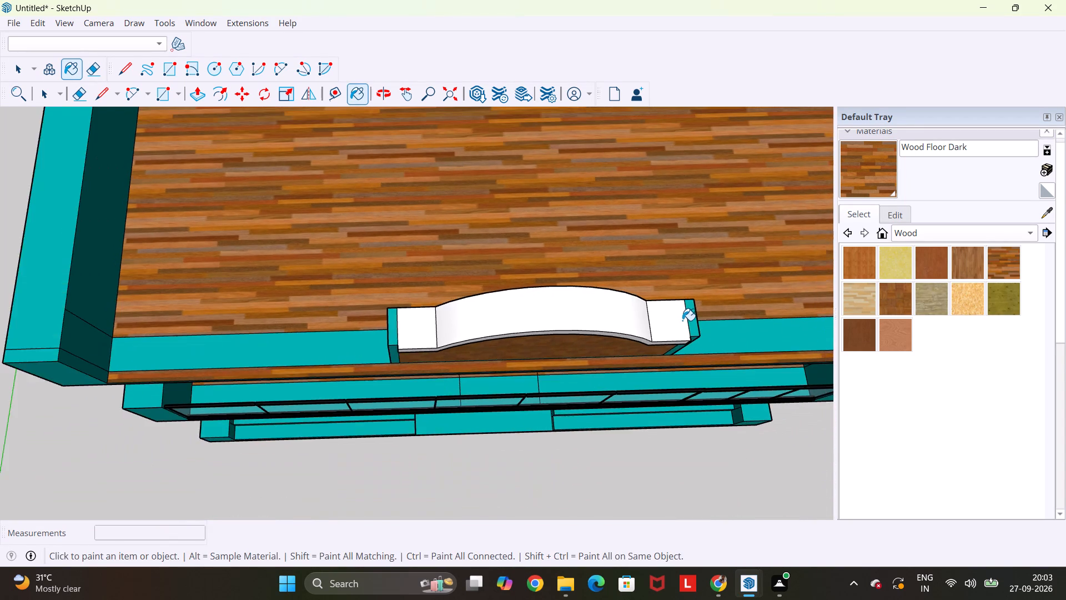
pyautogui.scroll(3, 687, 320)
pyautogui.click(692, 314)
pyautogui.click(725, 331)
pyautogui.moveTo(715, 354); pyautogui.dragTo(712, 260, button='middle')
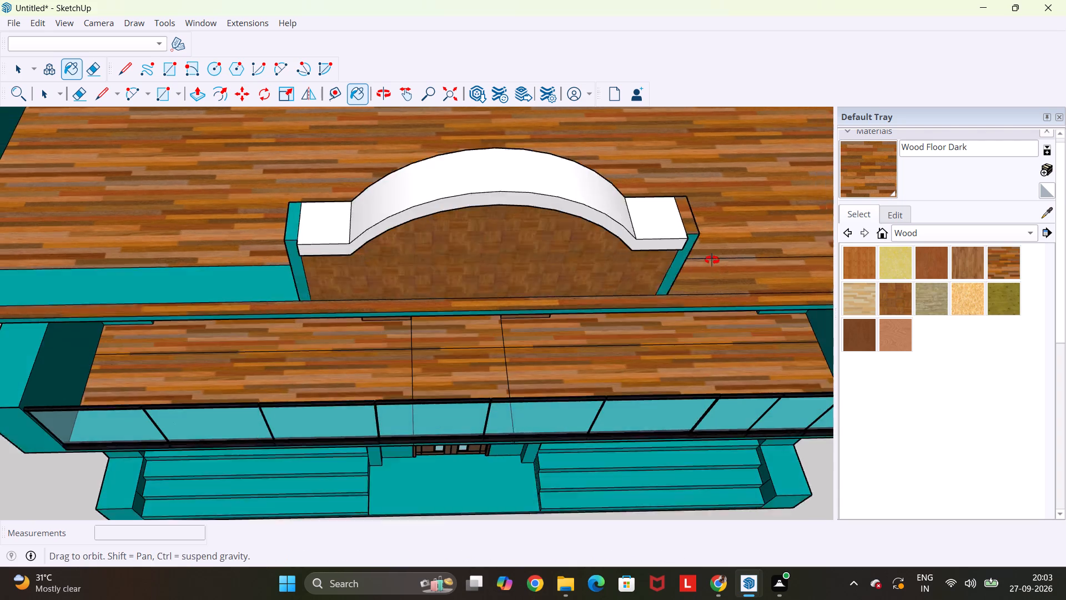
pyautogui.moveTo(712, 260); pyautogui.dragTo(712, 254, button='middle')
pyautogui.scroll(4, 684, 243)
pyautogui.click(671, 233)
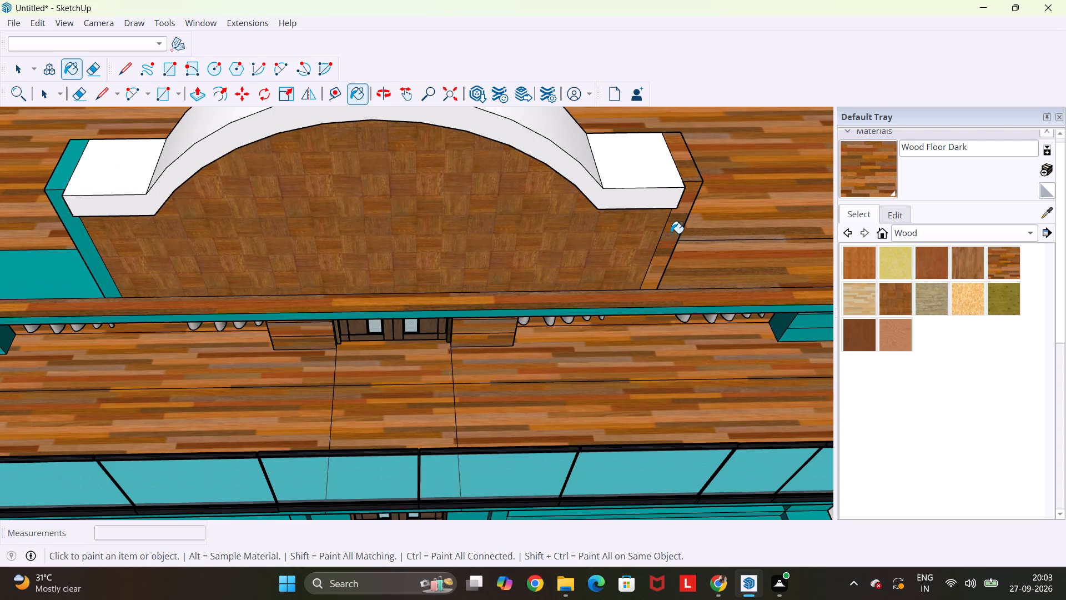
# Paint the front of the outer pillar beside SHOP-1 and the SHOP-1 sign band with Wood Floor Dark.
pyautogui.scroll(-4, 671, 233)
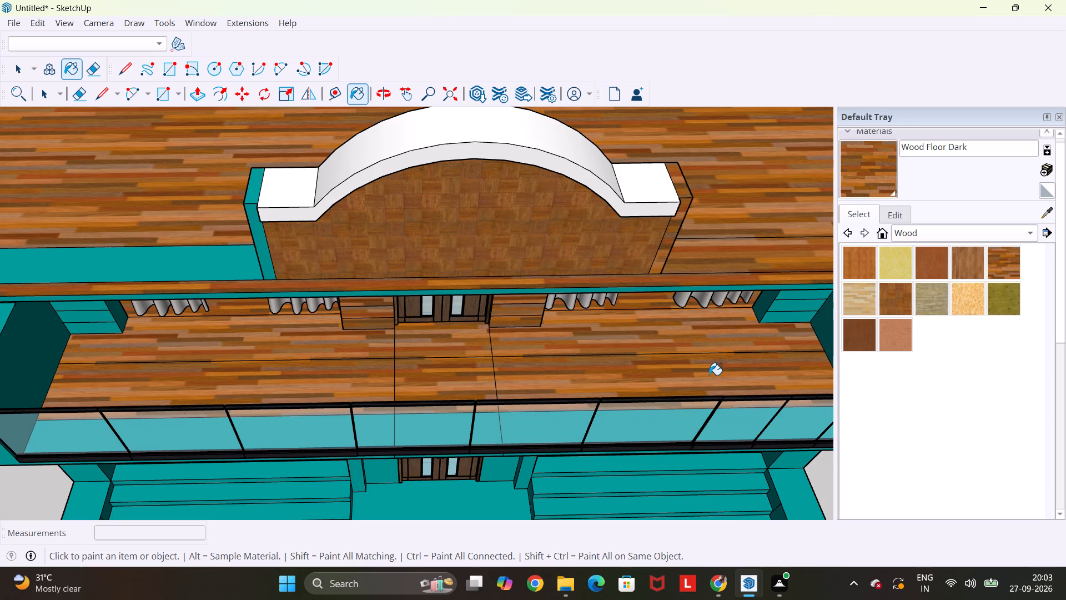
pyautogui.scroll(-6, 694, 381)
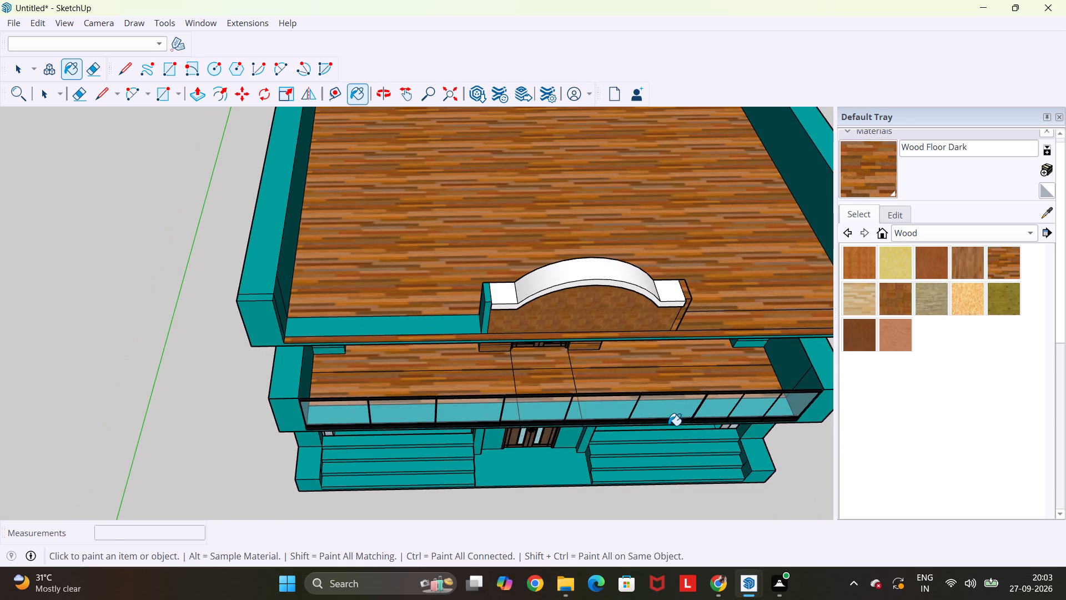
pyautogui.moveTo(666, 449); pyautogui.dragTo(631, 275, button='middle')
pyautogui.scroll(-3, 631, 275)
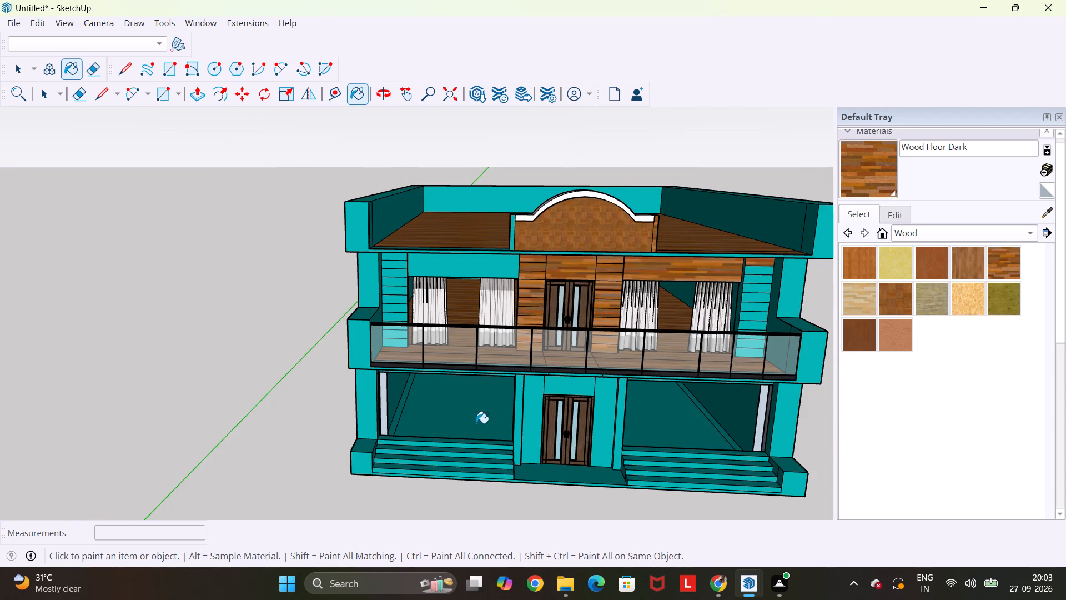
pyautogui.moveTo(453, 453); pyautogui.dragTo(471, 394, button='middle')
pyautogui.scroll(5, 471, 394)
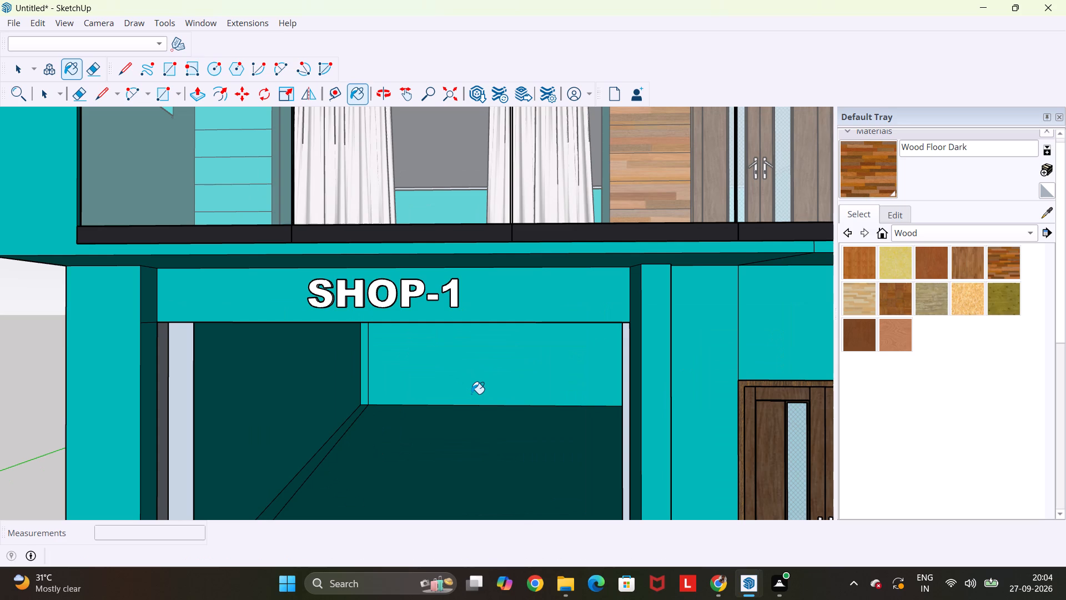
pyautogui.click(112, 342)
pyautogui.click(486, 296)
# Paint the upper and lower inner side faces of the outer SHOP-1 pillar with Wood Floor Dark.
pyautogui.scroll(-4, 486, 296)
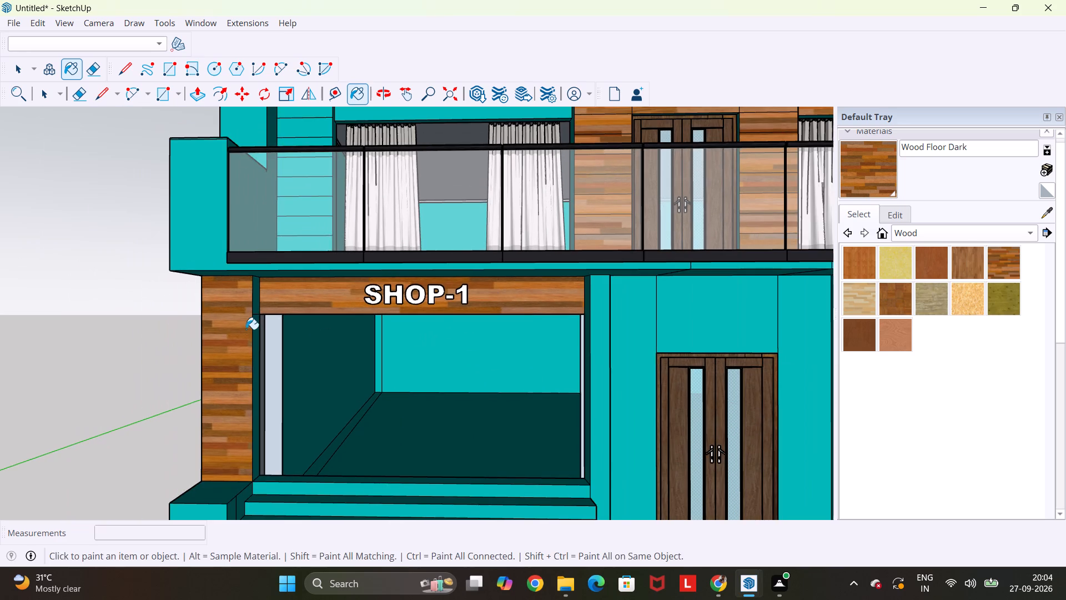
pyautogui.scroll(9, 265, 308)
pyautogui.click(251, 297)
pyautogui.scroll(-3, 252, 297)
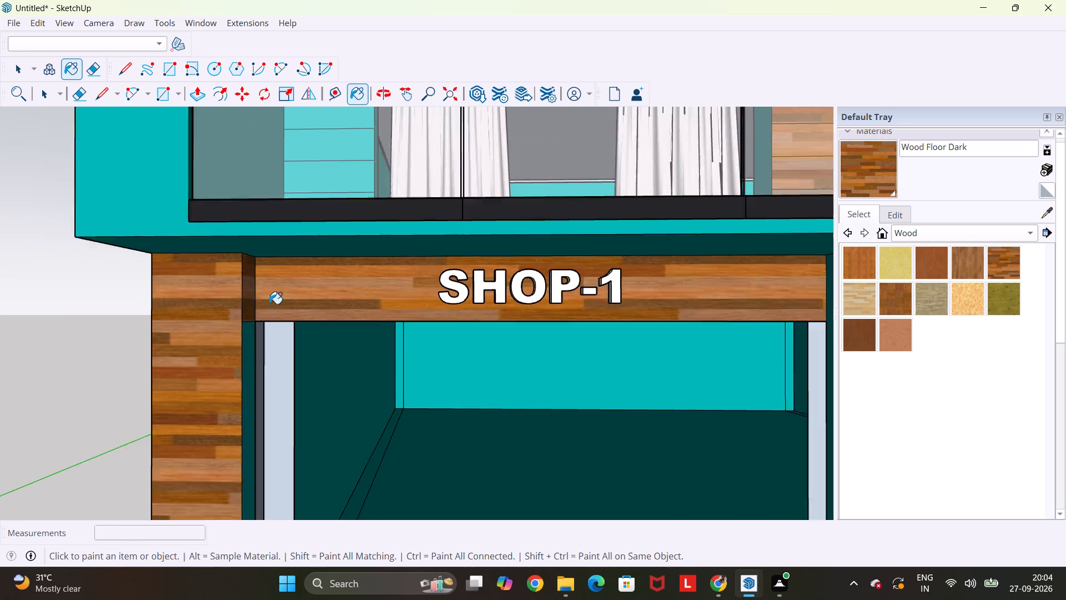
pyautogui.scroll(-6, 269, 304)
pyautogui.scroll(5, 257, 357)
pyautogui.click(263, 352)
# Paint SHOP-1's back wall, left side wall, floor and their narrow edge strips with Wood Floor Dark.
pyautogui.click(471, 346)
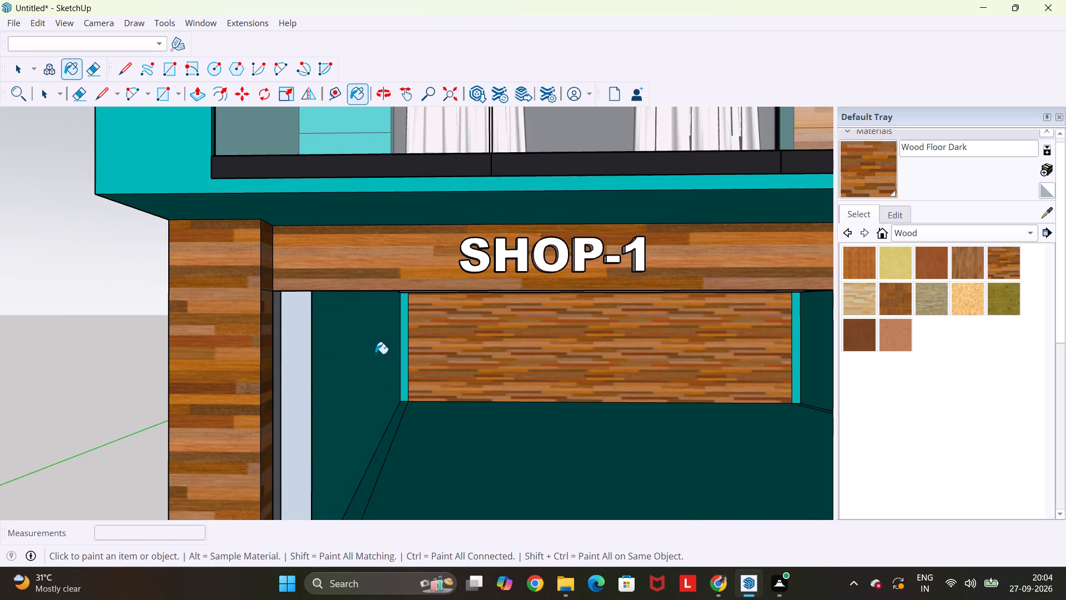
pyautogui.click(375, 354)
pyautogui.click(443, 416)
pyautogui.click(403, 369)
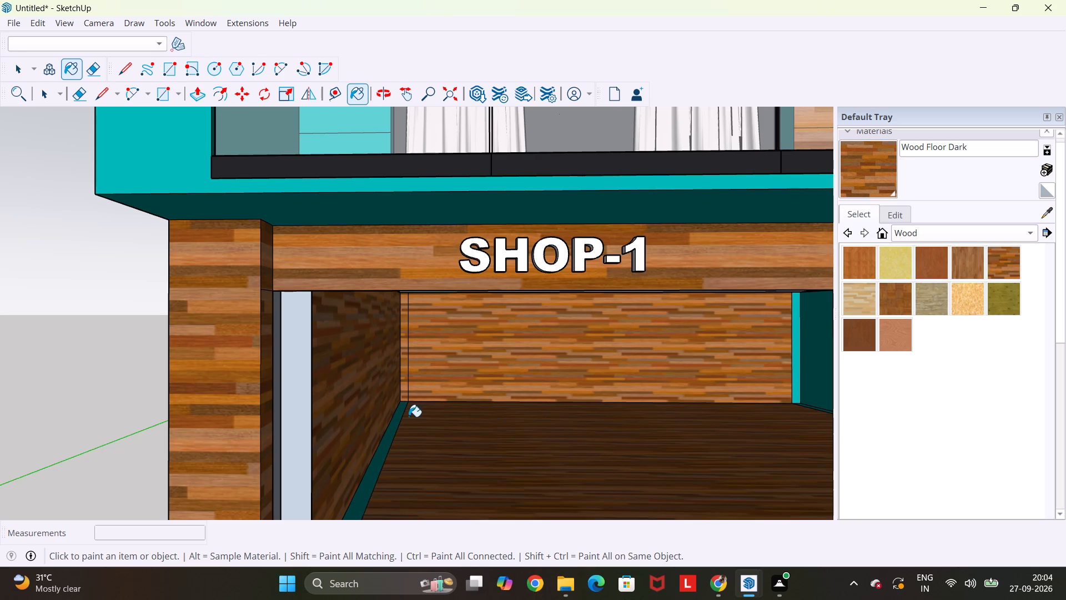
pyautogui.click(395, 424)
# Paint the pale upright strip at the outer edge of the SHOP-1 opening with Wood Floor Dark.
pyautogui.scroll(-10, 402, 411)
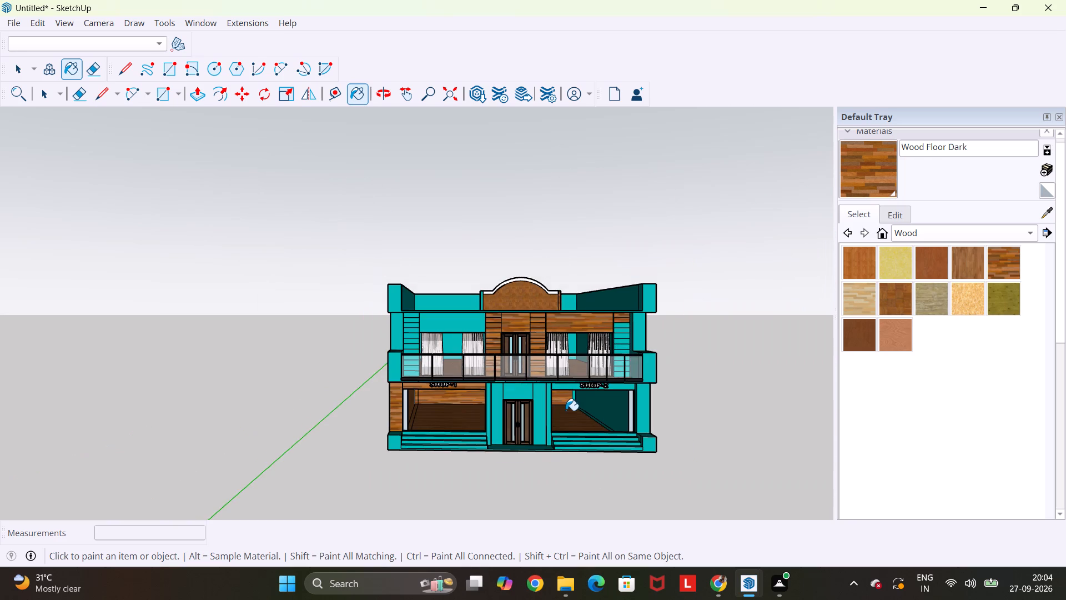
pyautogui.scroll(4, 457, 413)
pyautogui.scroll(5, 392, 410)
pyautogui.click(400, 405)
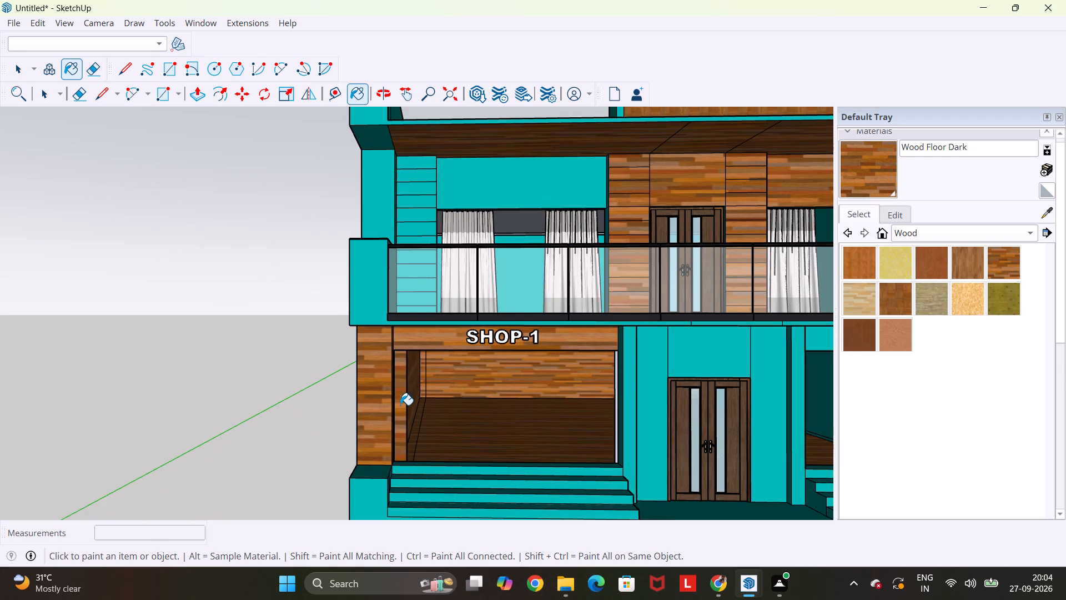
# Paint SHOP-2's right side wall, floor edge strip, back-wall corner strip and the white ledge above the back wall with Wood Floor Dark.
pyautogui.scroll(-3, 401, 405)
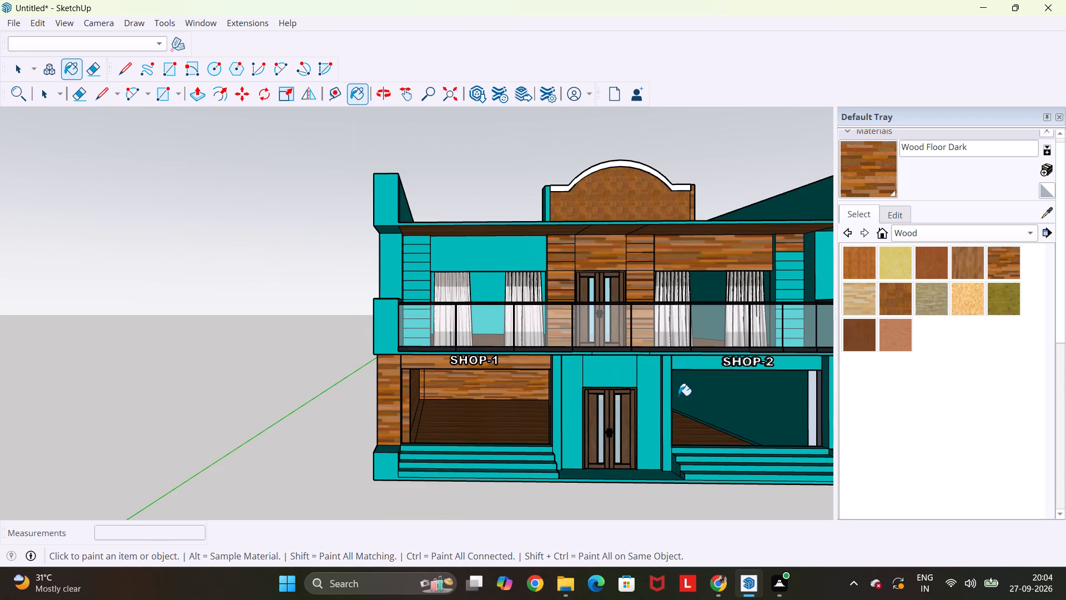
pyautogui.scroll(4, 691, 402)
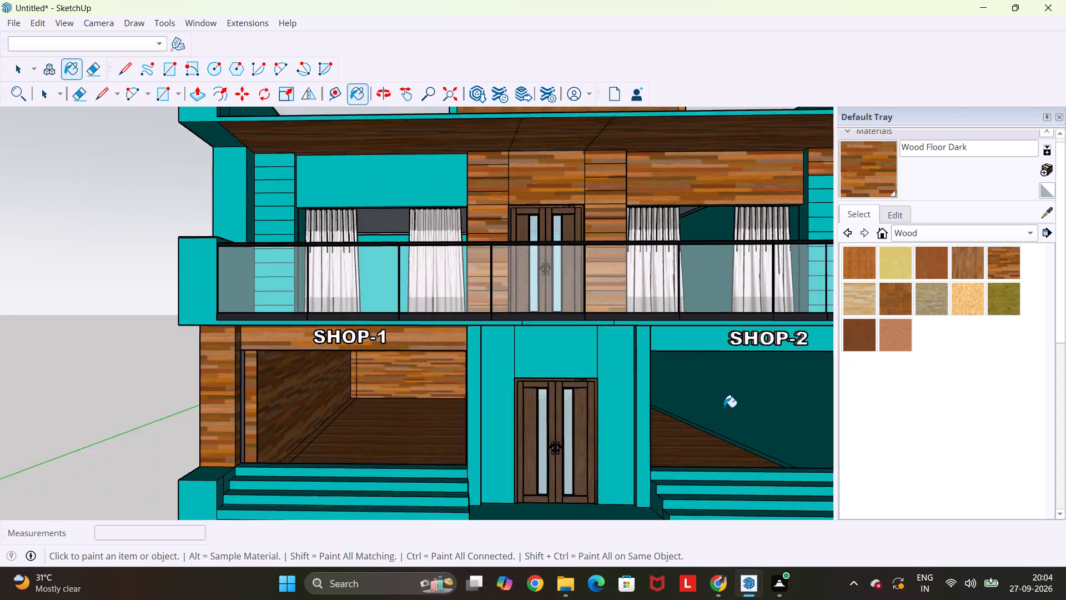
pyautogui.click(753, 395)
pyautogui.scroll(5, 730, 446)
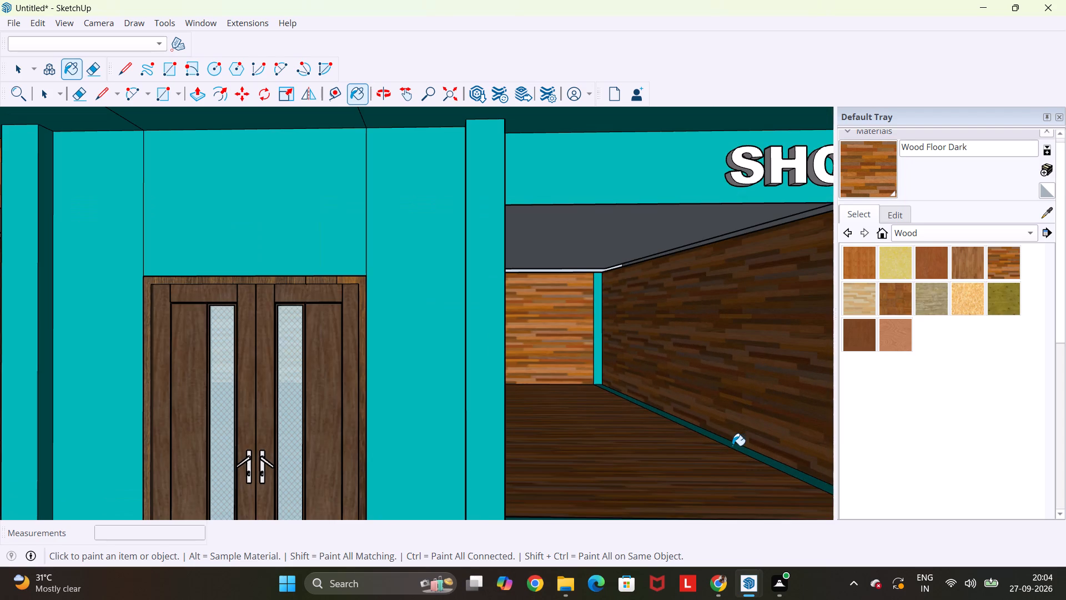
pyautogui.click(733, 446)
pyautogui.click(593, 323)
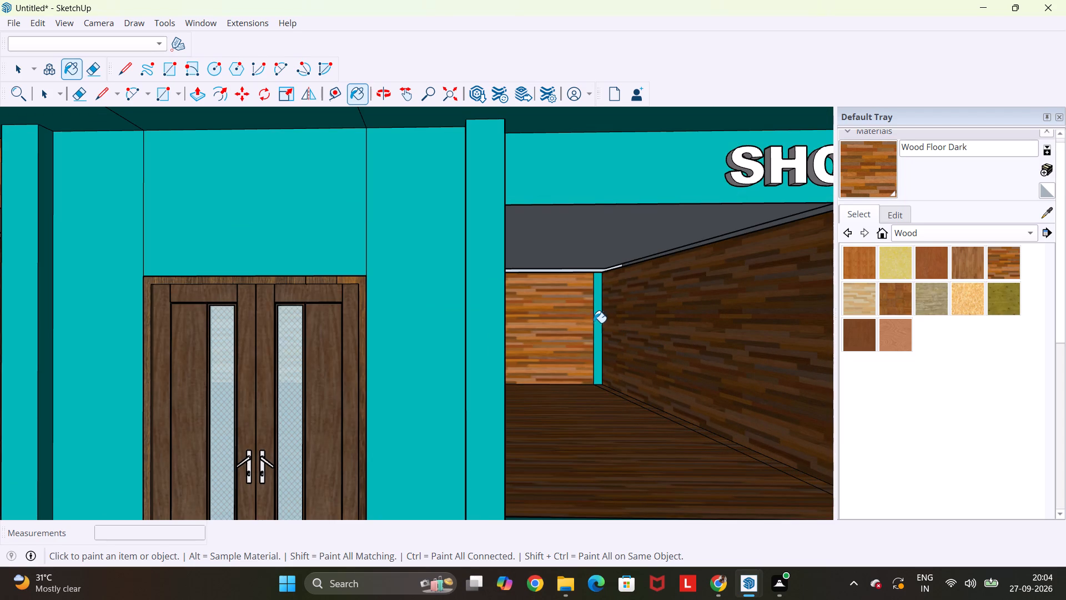
pyautogui.click(605, 312)
pyautogui.click(602, 309)
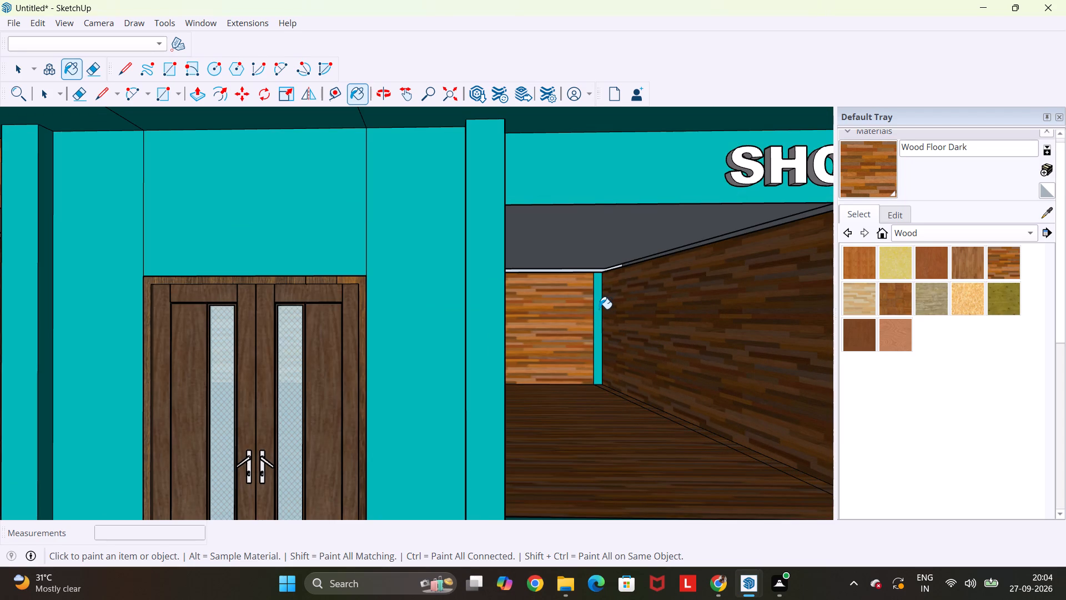
pyautogui.click(599, 309)
pyautogui.scroll(10, 600, 308)
pyautogui.click(597, 233)
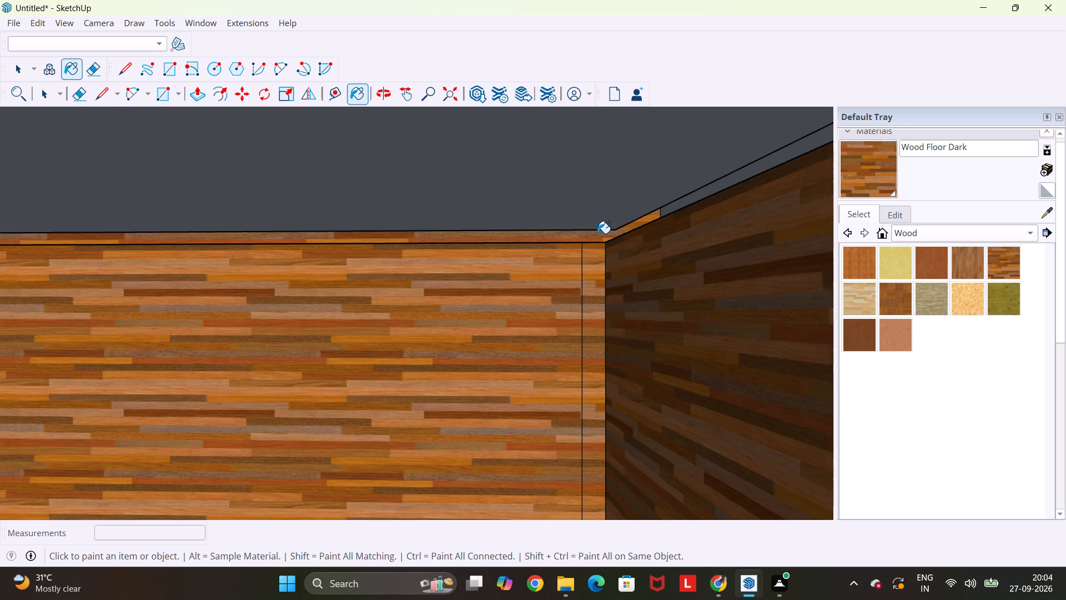
# Paint the pale upright strip at the outer edge of the SHOP-2 opening with Wood Floor Dark.
pyautogui.scroll(-18, 598, 234)
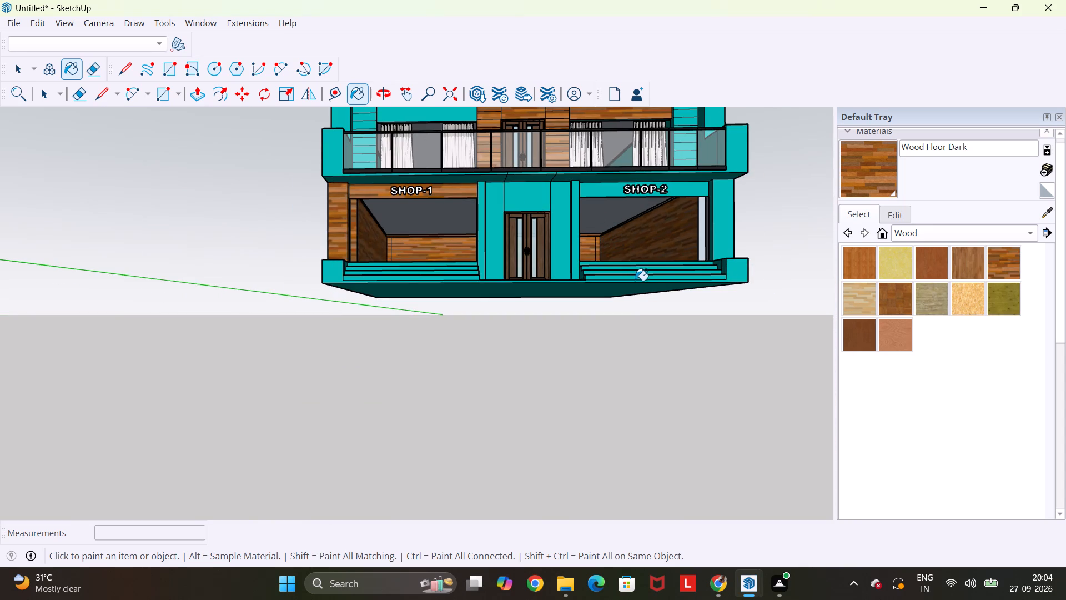
pyautogui.moveTo(636, 280); pyautogui.dragTo(623, 366, button='middle')
pyautogui.scroll(4, 681, 313)
pyautogui.click(726, 247)
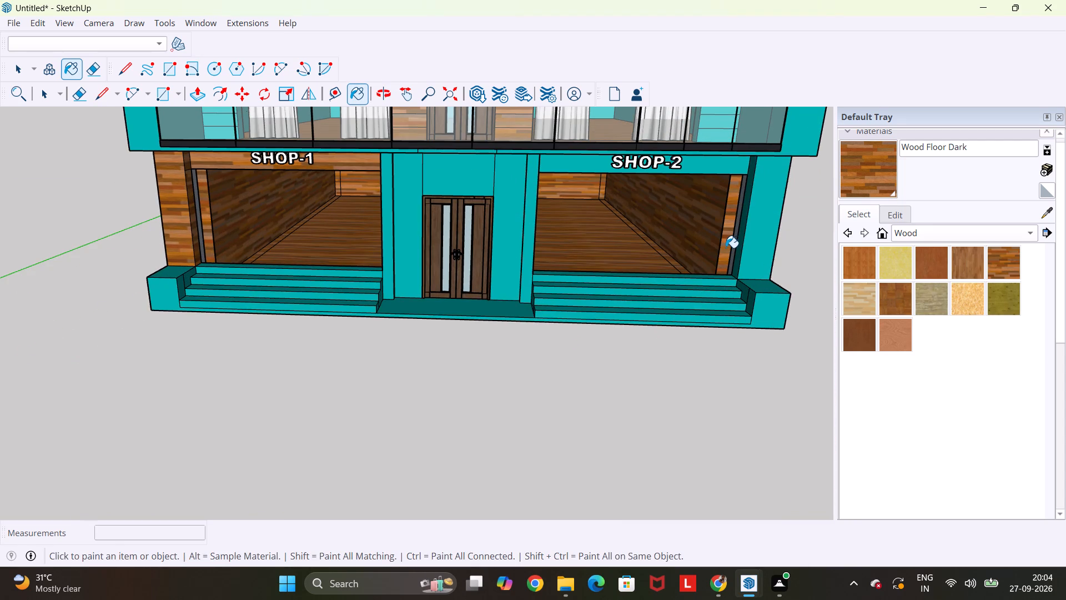
# Choose Granite Brown from the Stone materials and paint the front of the outer pillar beside SHOP-2.
pyautogui.click(1019, 239)
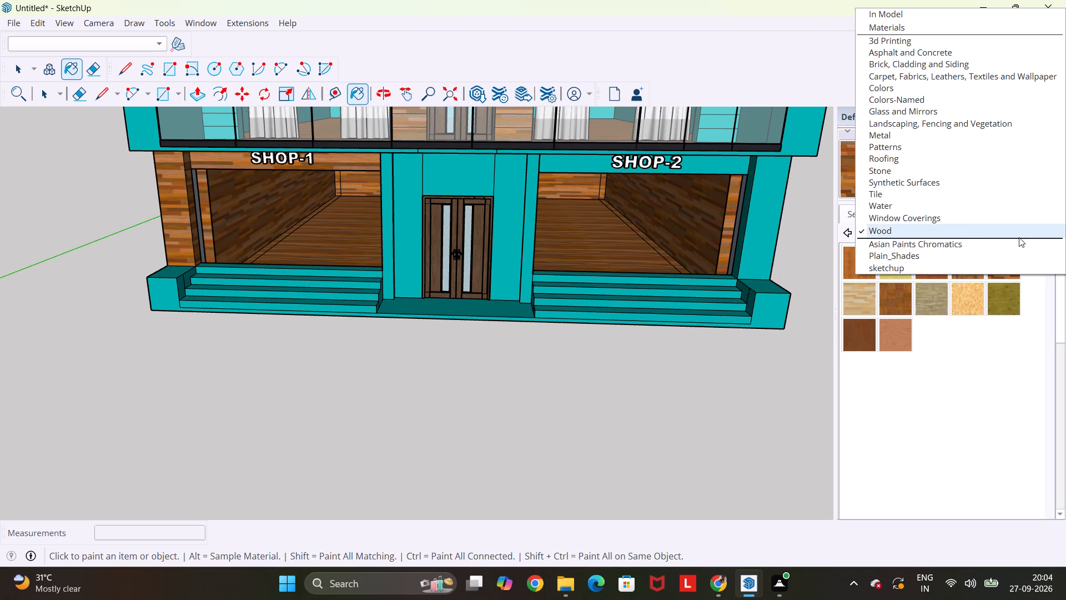
pyautogui.click(954, 177)
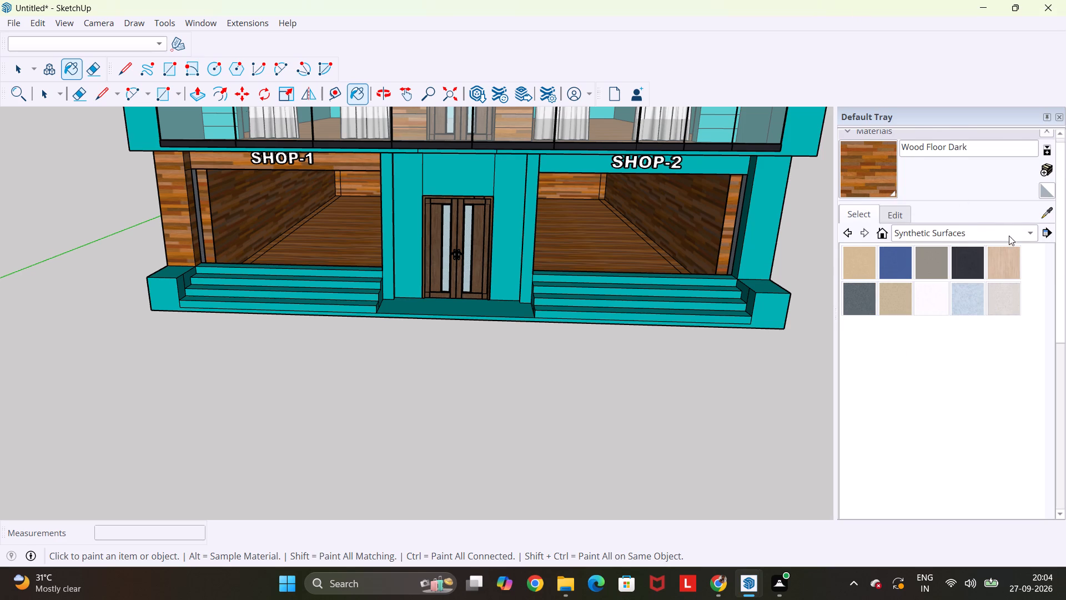
pyautogui.click(1009, 236)
pyautogui.click(951, 218)
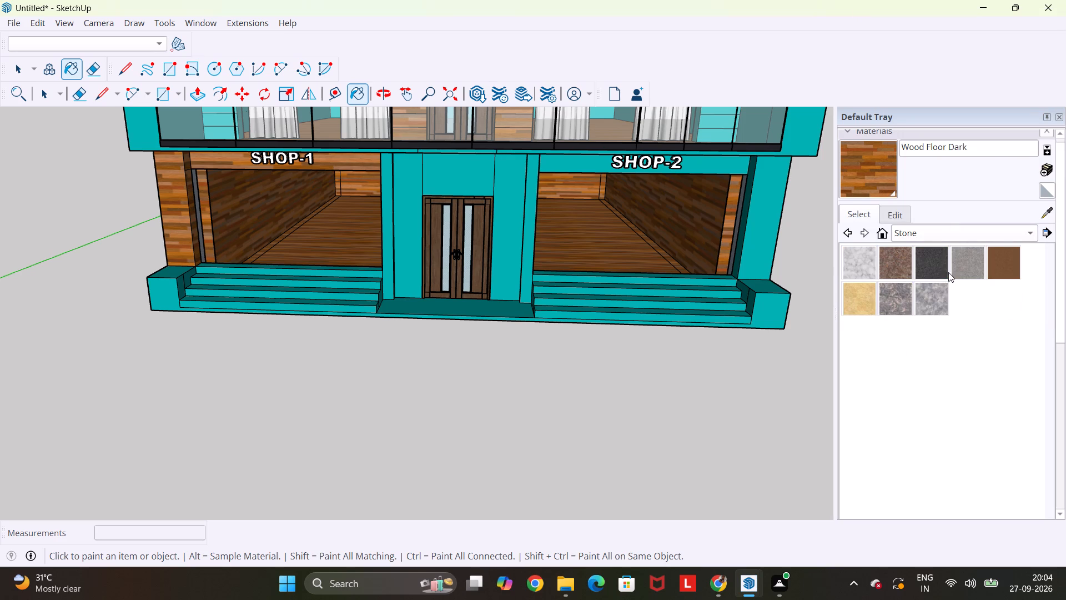
pyautogui.click(897, 273)
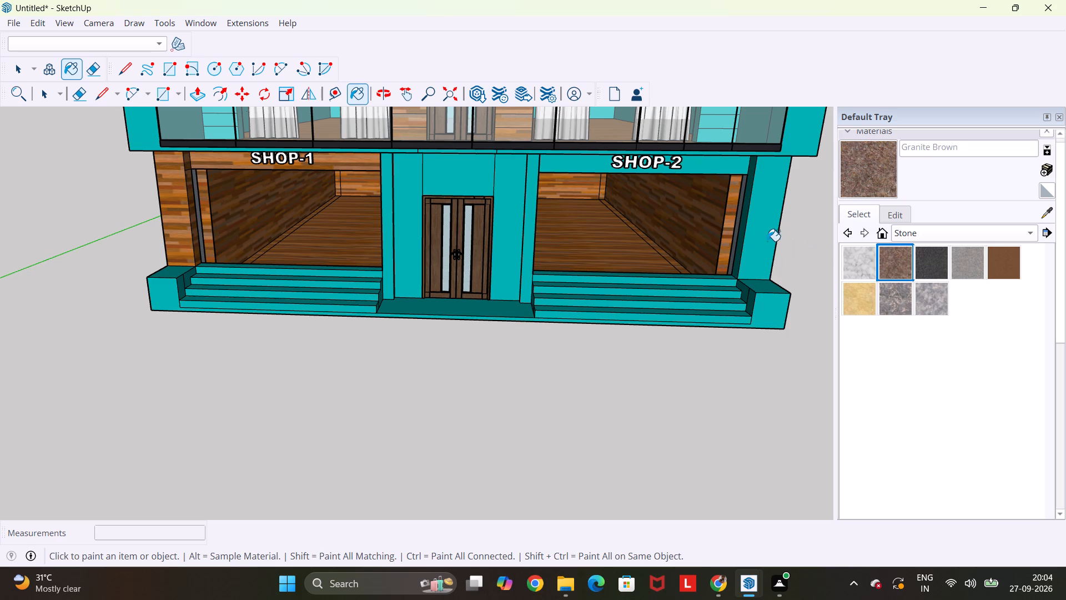
pyautogui.click(753, 237)
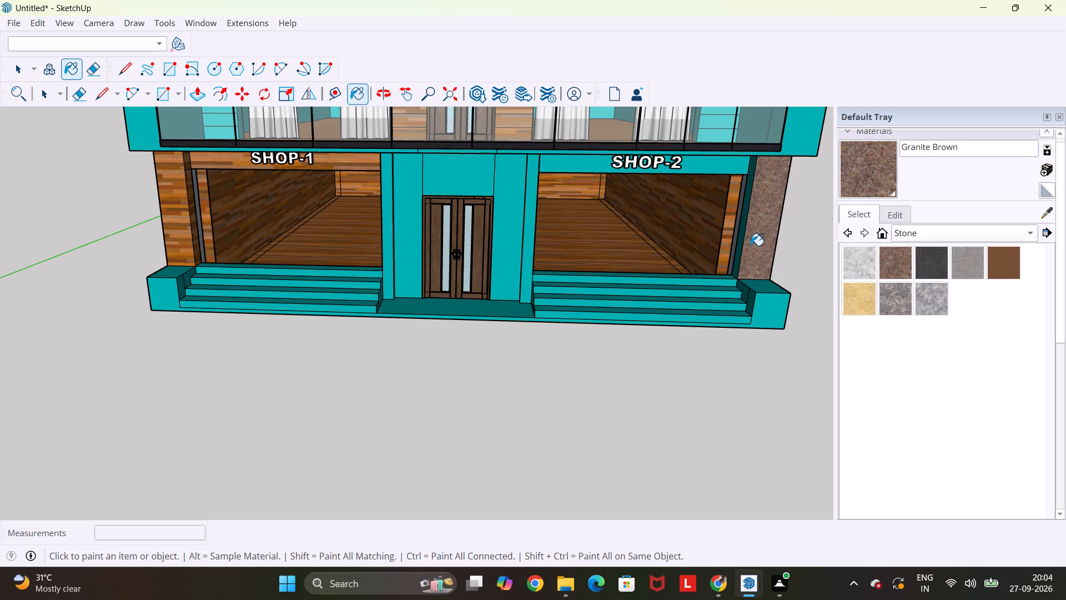
# Undo the Granite Brown paint on the front of the outer pillar beside SHOP-2.
pyautogui.hotkey('ctrl', 'z')
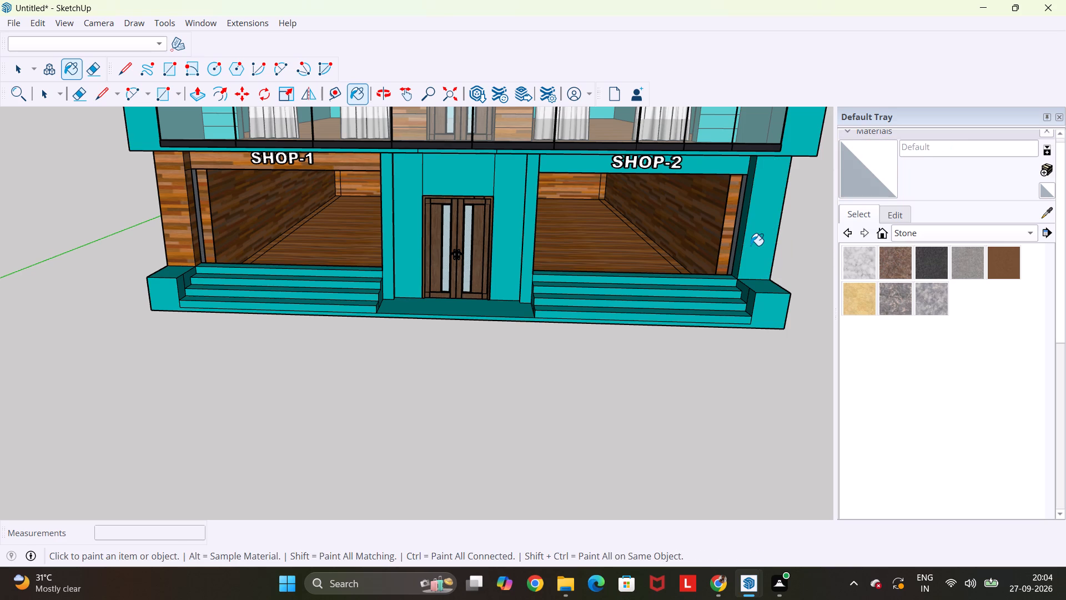
# Browse the Roofing, Patterns, Metal and Landscaping, Fencing and Vegetation material collections for a facade finish.
pyautogui.click(1002, 236)
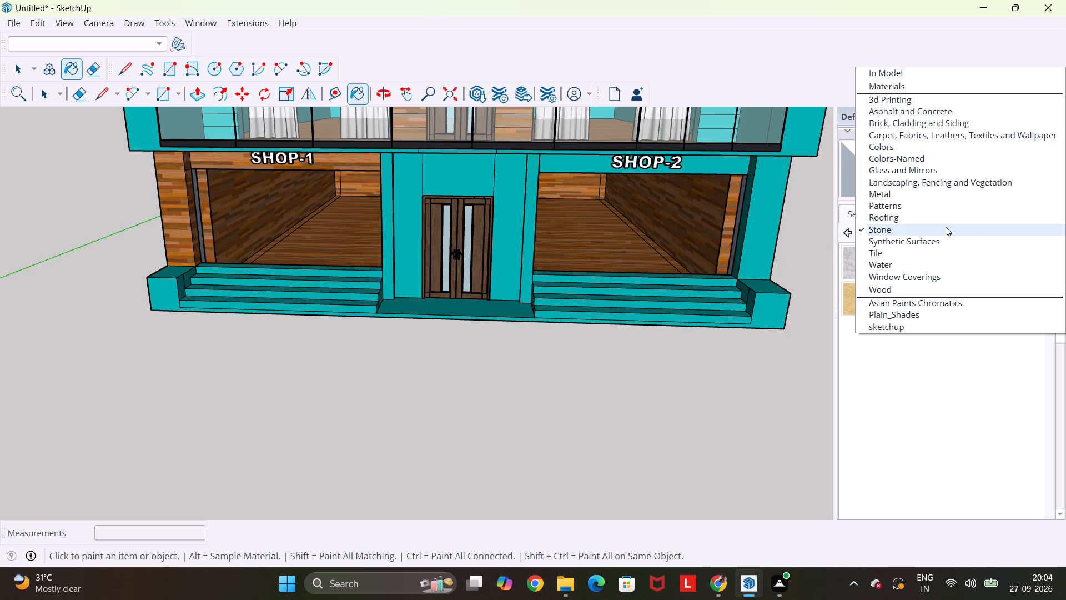
pyautogui.click(944, 219)
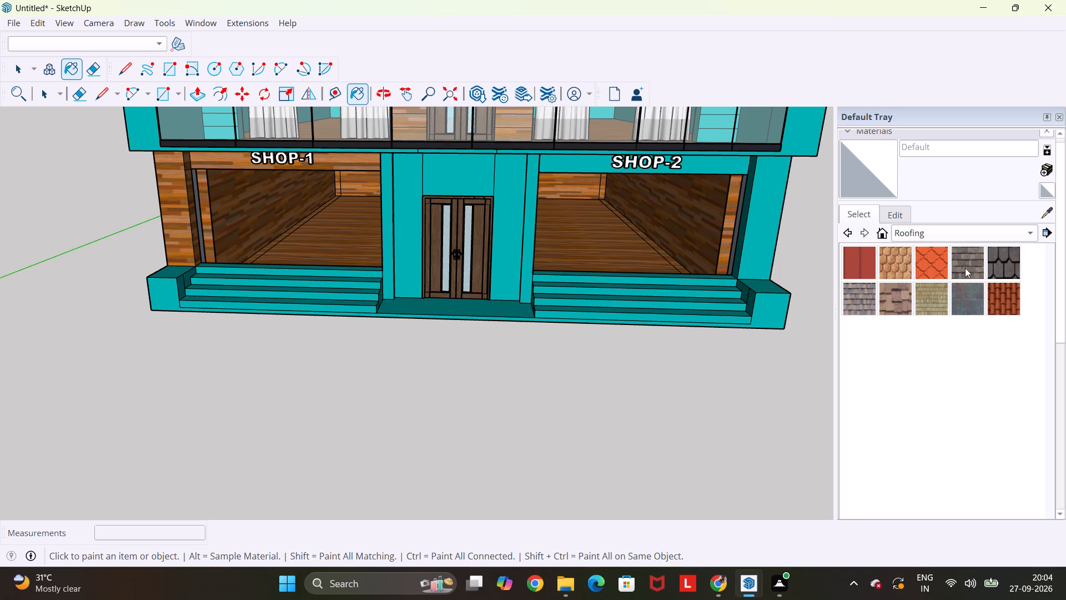
pyautogui.click(982, 234)
pyautogui.click(964, 221)
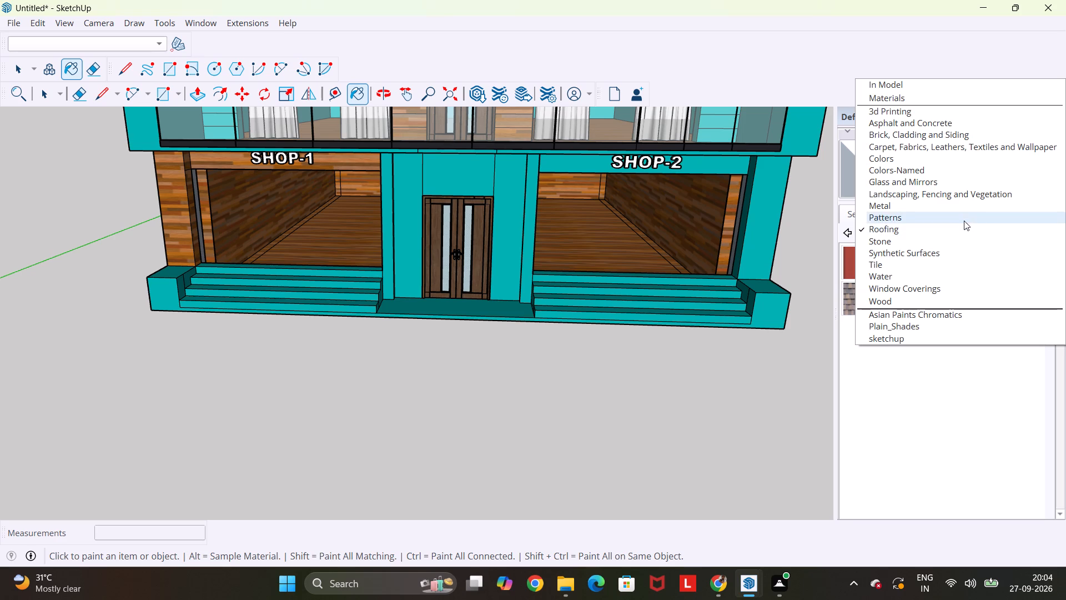
pyautogui.click(1005, 232)
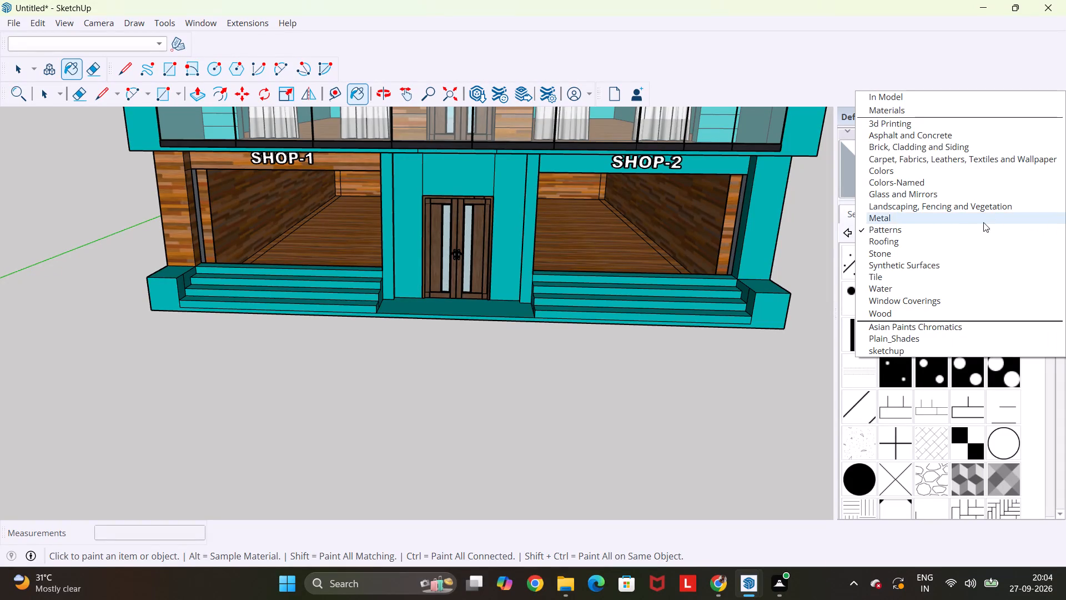
pyautogui.click(956, 216)
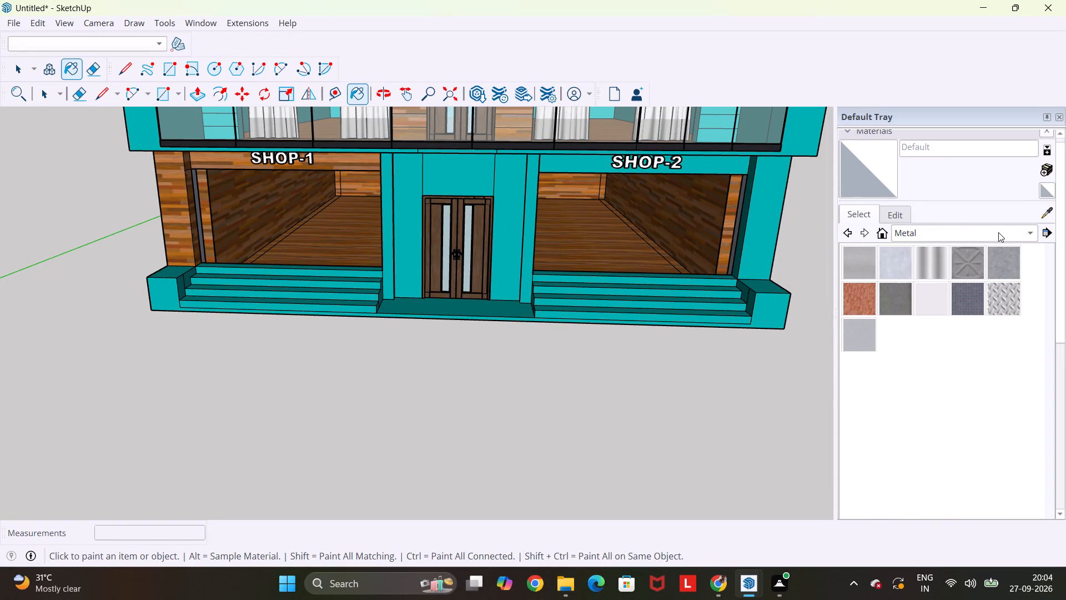
pyautogui.click(1011, 236)
pyautogui.click(985, 219)
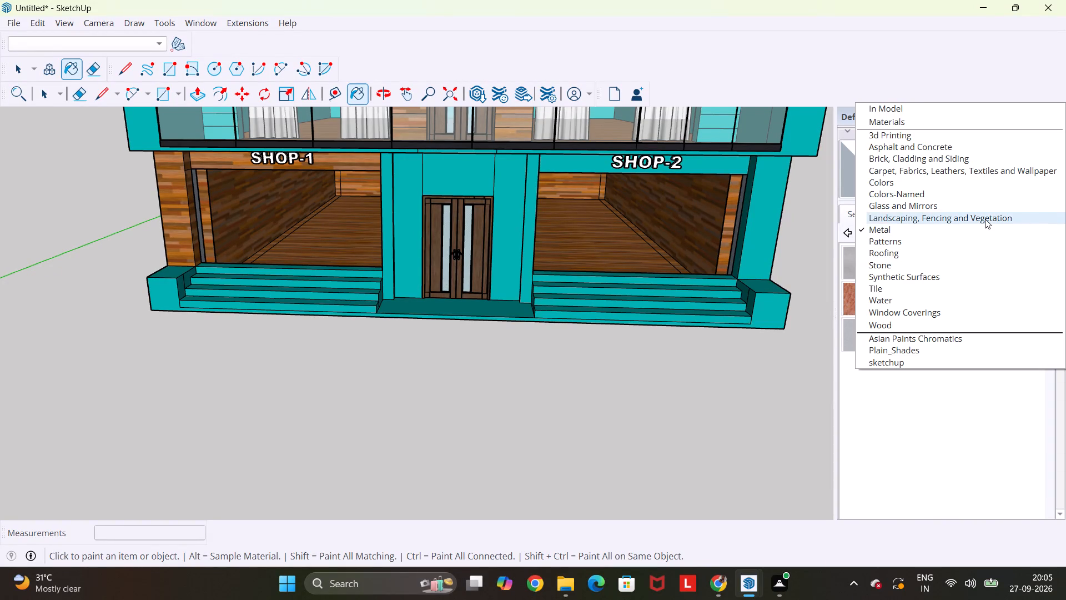
pyautogui.scroll(-1, 947, 402)
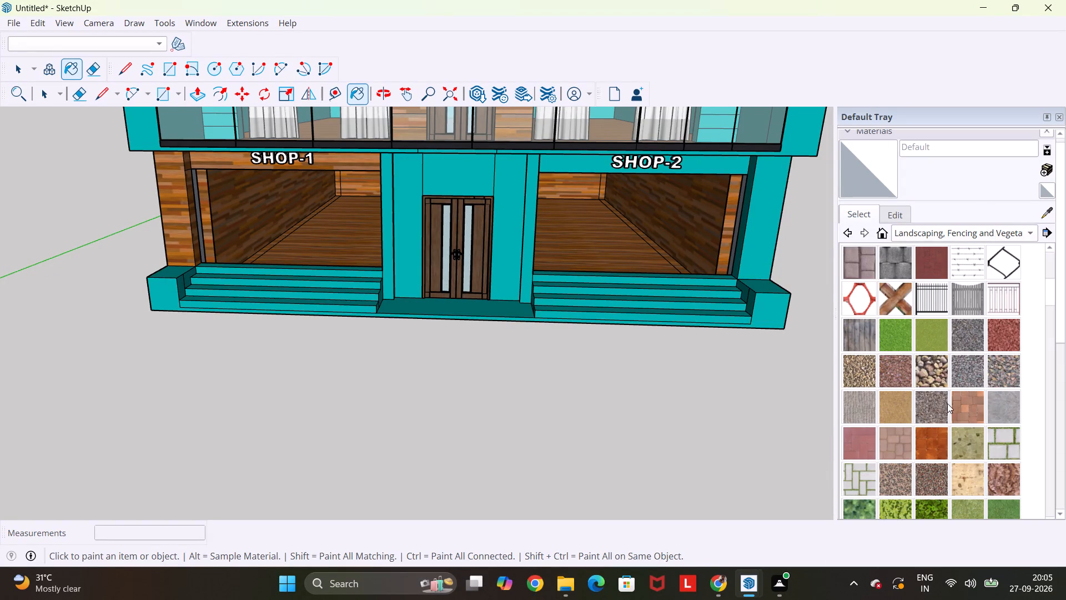
pyautogui.scroll(-3, 948, 401)
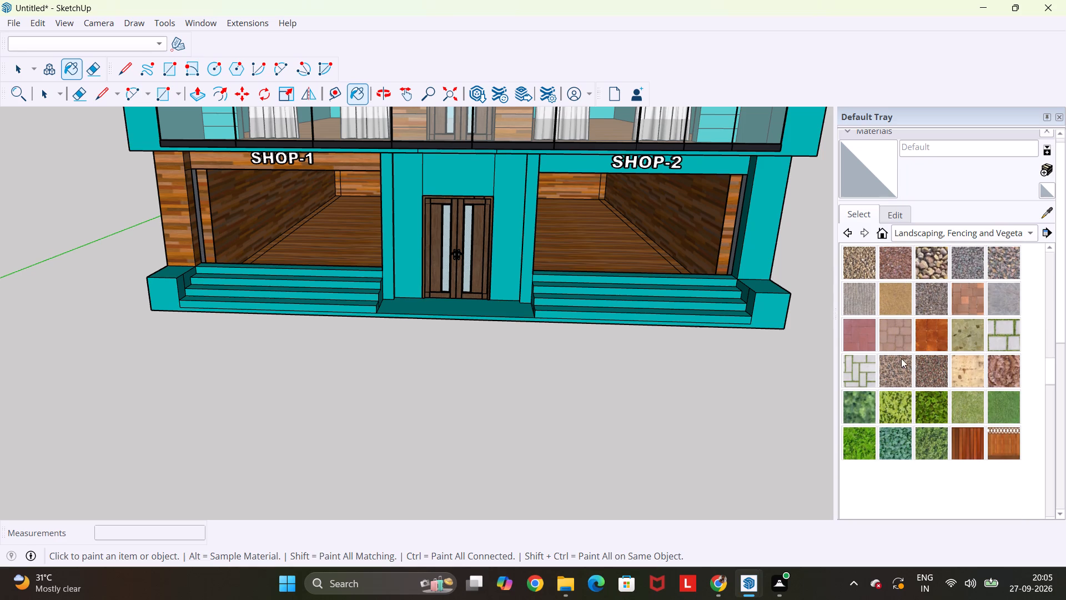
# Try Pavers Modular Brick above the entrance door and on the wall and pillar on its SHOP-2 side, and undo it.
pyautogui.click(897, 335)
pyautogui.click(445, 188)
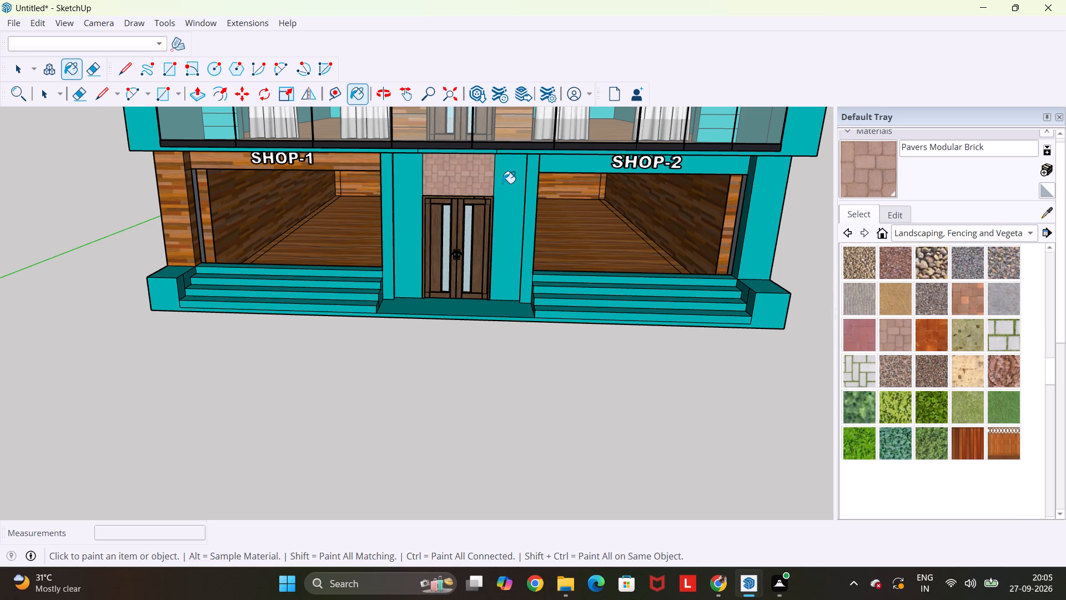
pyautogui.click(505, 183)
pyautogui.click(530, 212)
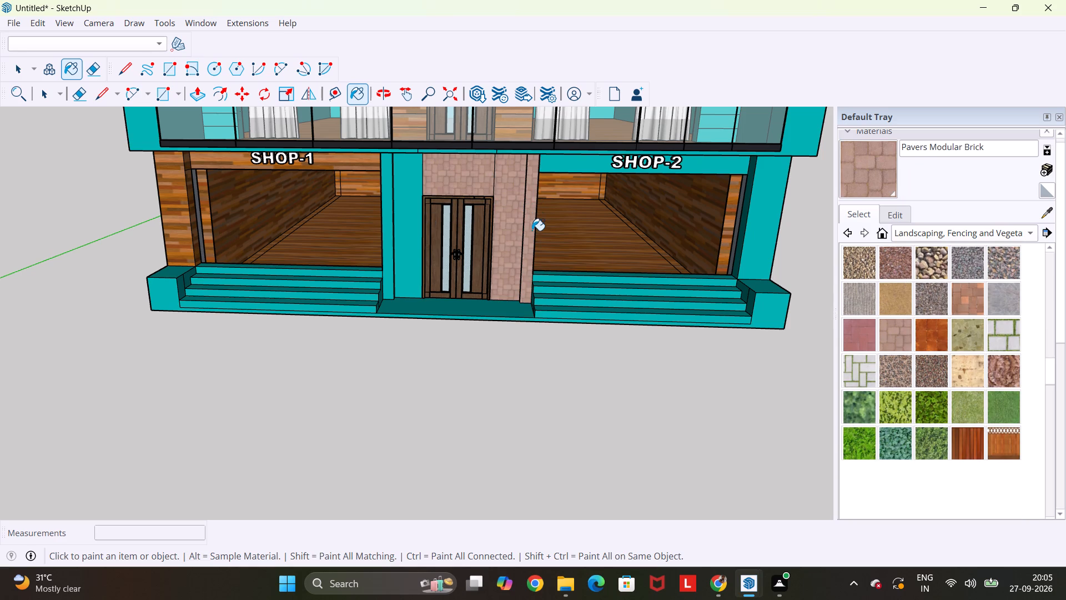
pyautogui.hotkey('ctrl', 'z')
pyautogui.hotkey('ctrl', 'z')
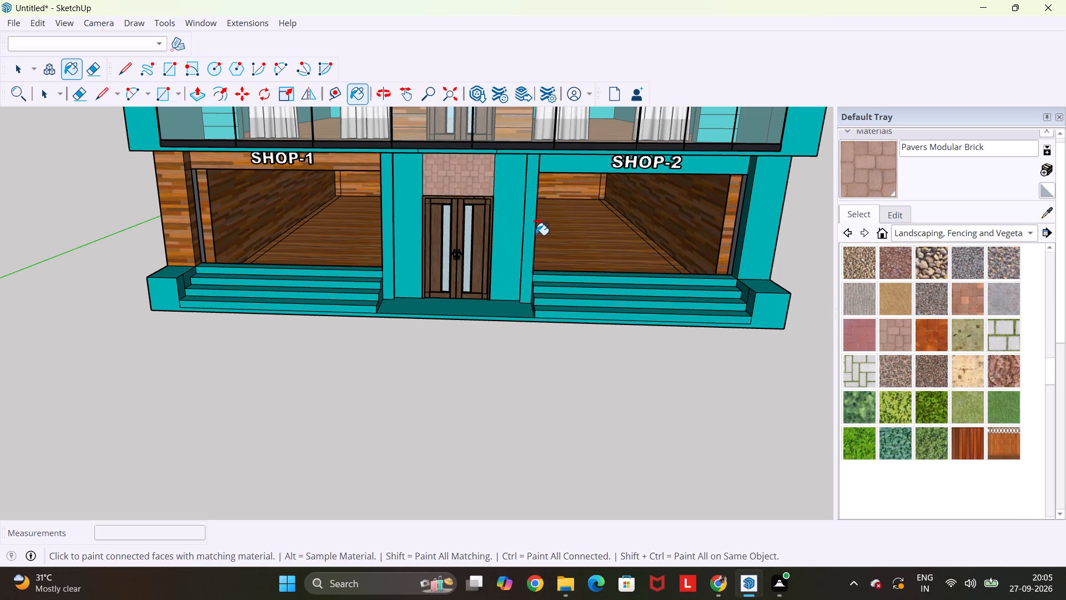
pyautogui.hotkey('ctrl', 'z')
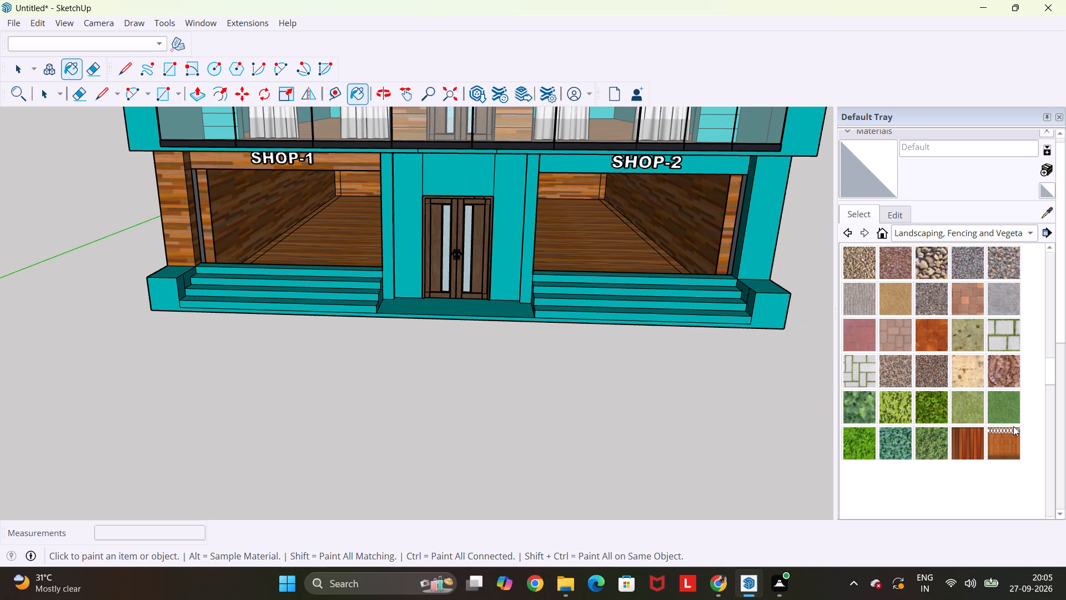
# Choose Groundcover Sand Raked and paint the wall above and on both sides of the entrance door and both flanking pillar fronts.
pyautogui.click(972, 442)
pyautogui.click(862, 292)
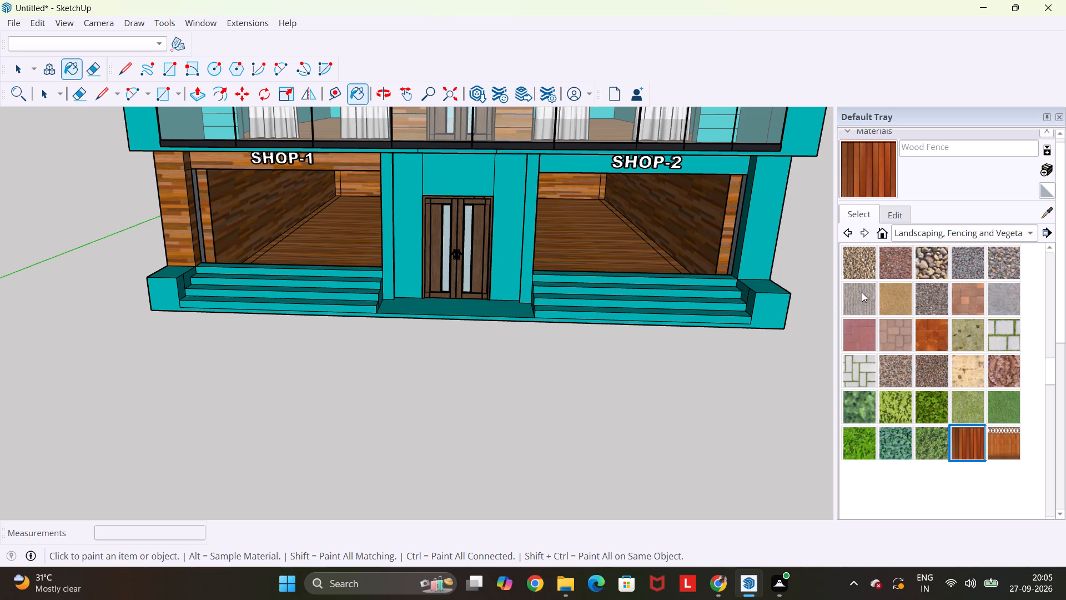
pyautogui.click(462, 175)
pyautogui.click(504, 185)
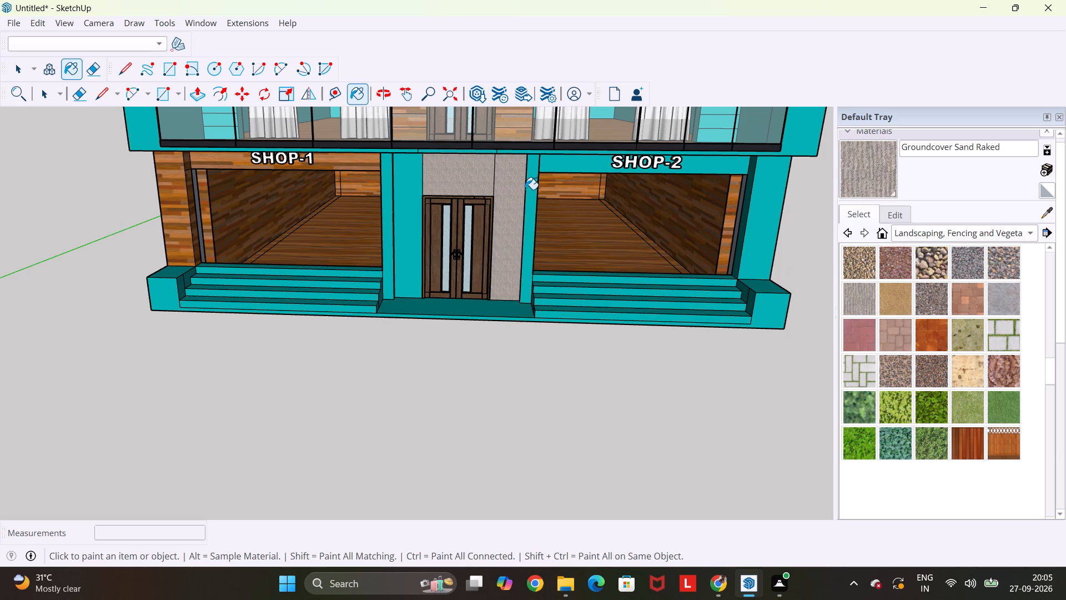
pyautogui.click(532, 191)
pyautogui.click(403, 184)
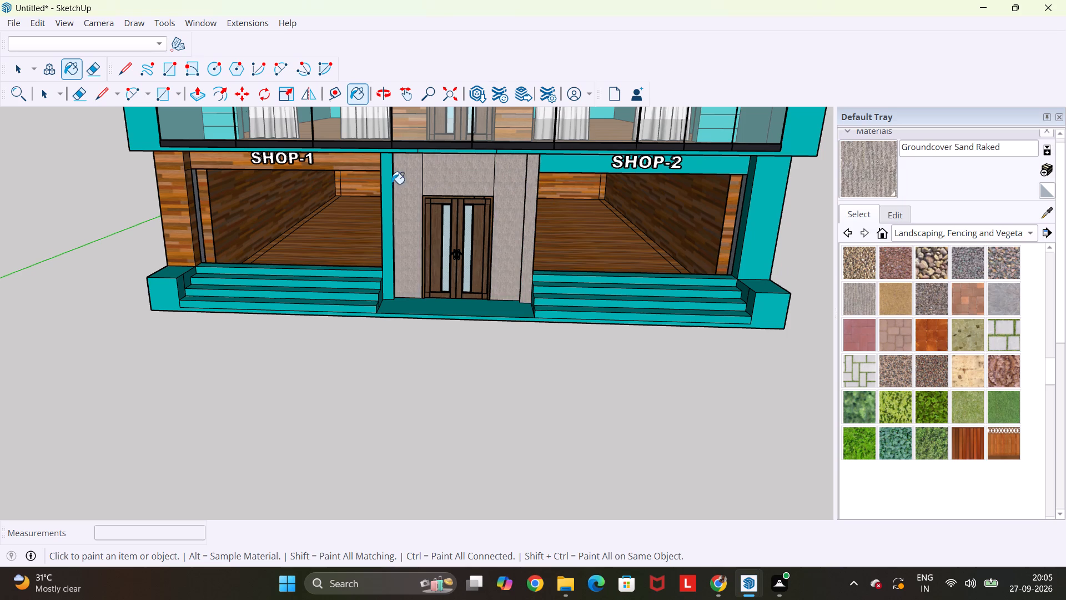
pyautogui.click(384, 186)
# Paint the front of the building's base and the entrance landing floor with Groundcover Sand Raked.
pyautogui.click(434, 316)
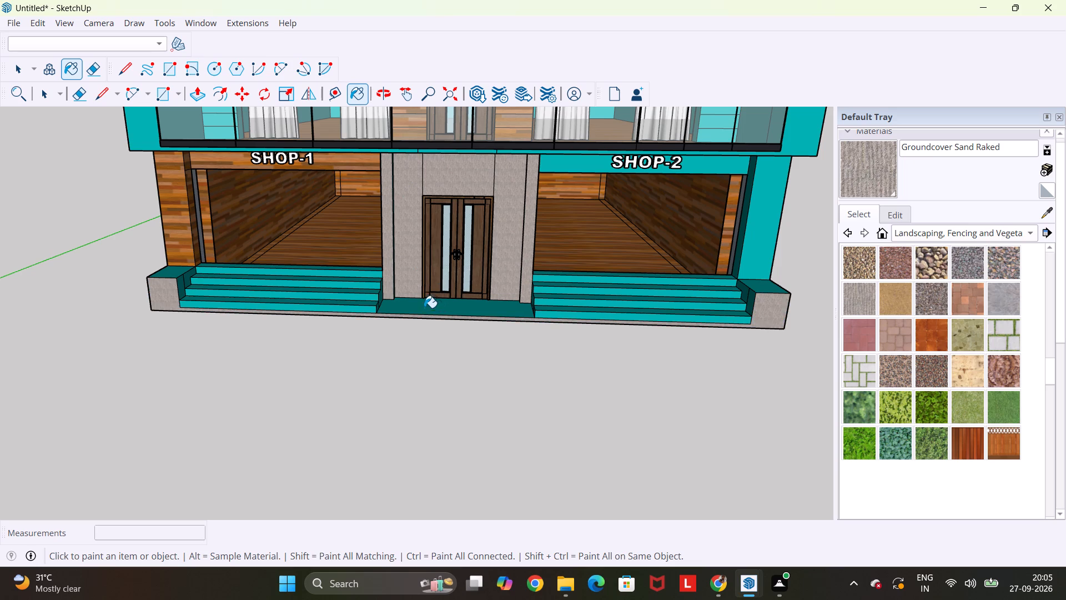
pyautogui.scroll(4, 428, 314)
pyautogui.click(429, 305)
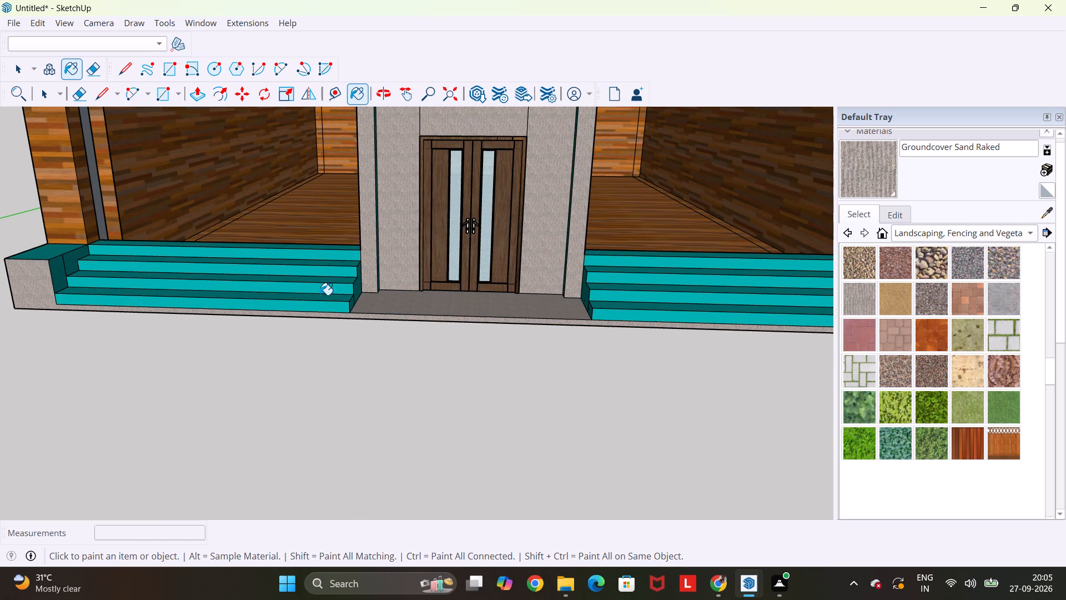
# Paint SHOP-1's lowest step, the stair's side faces by the entrance and the second riser with Groundcover Sand Raked.
pyautogui.click(319, 301)
pyautogui.click(319, 307)
pyautogui.scroll(4, 330, 299)
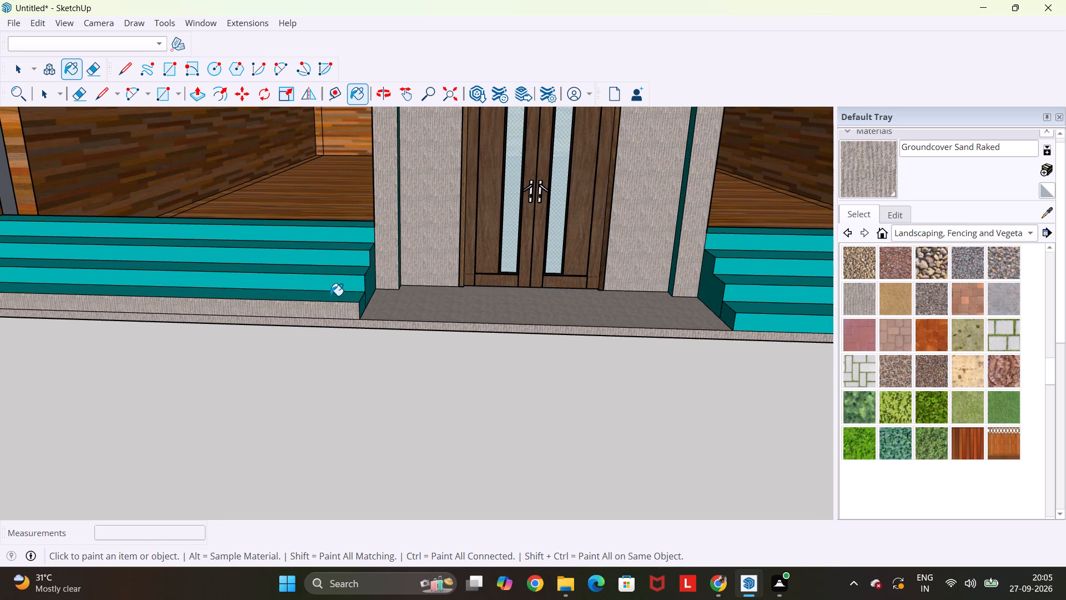
pyautogui.click(330, 296)
pyautogui.click(373, 283)
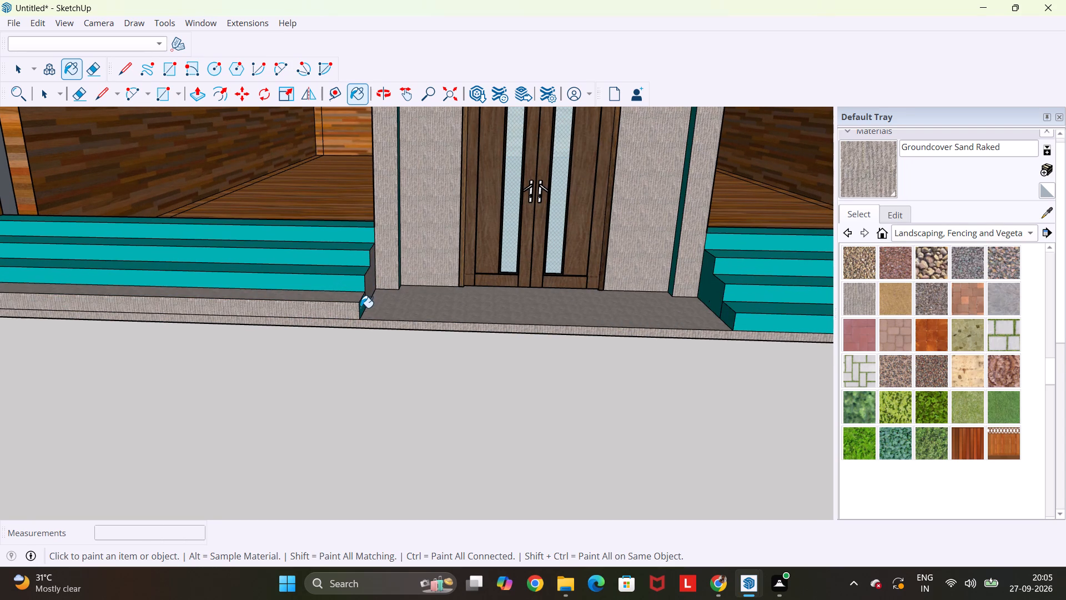
pyautogui.click(358, 311)
pyautogui.click(363, 303)
pyautogui.click(356, 276)
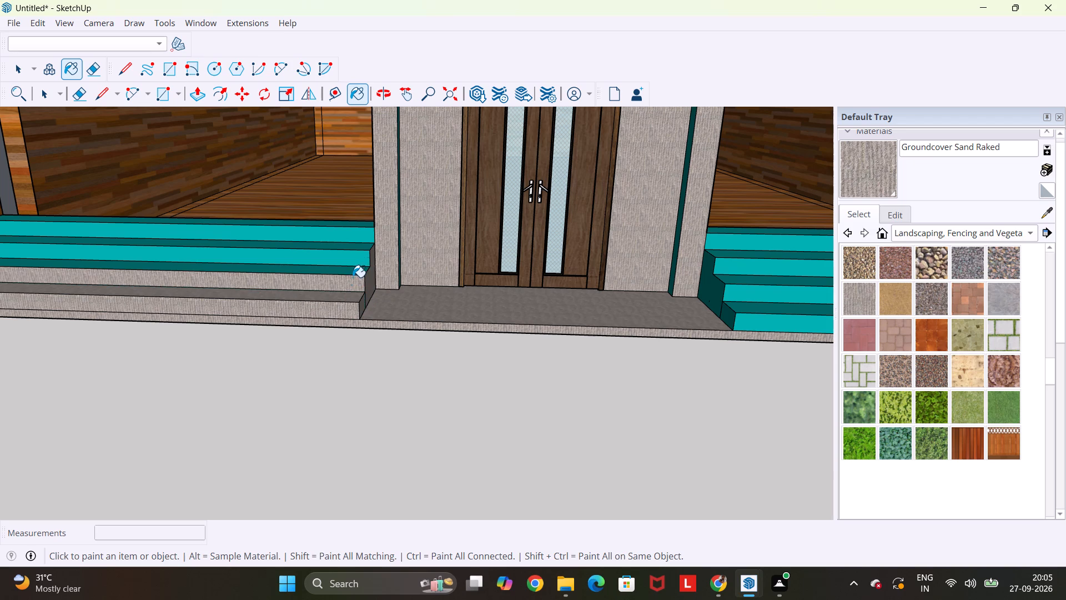
# Paint SHOP-1's remaining treads and risers and the floor edge strip above the top step with Groundcover Sand Raked.
pyautogui.click(358, 267)
pyautogui.click(358, 266)
pyautogui.click(351, 268)
pyautogui.click(353, 251)
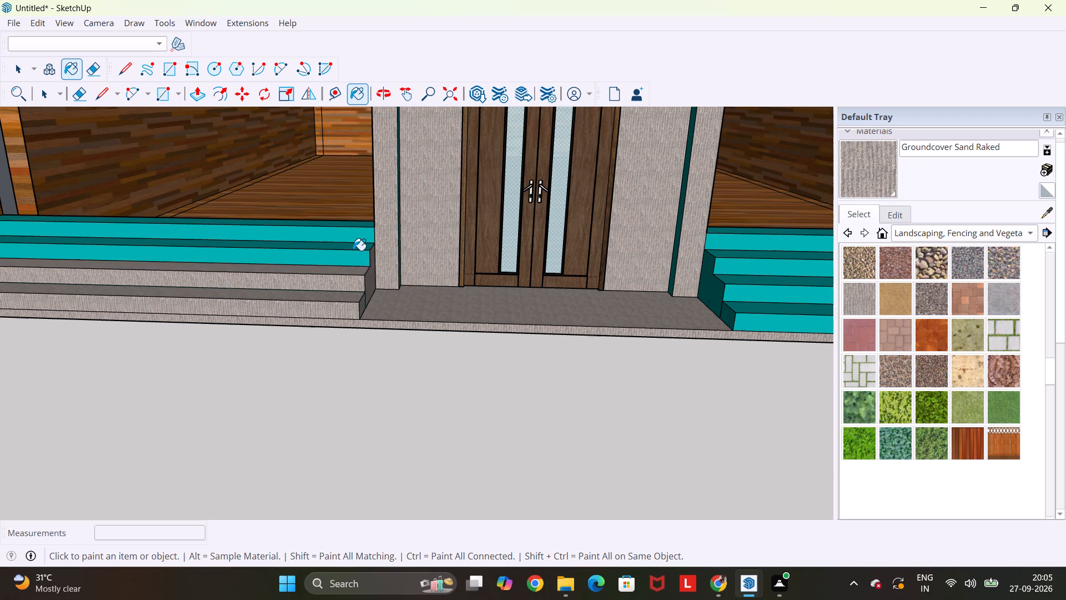
pyautogui.click(353, 244)
pyautogui.click(350, 258)
pyautogui.scroll(4, 353, 237)
pyautogui.click(352, 235)
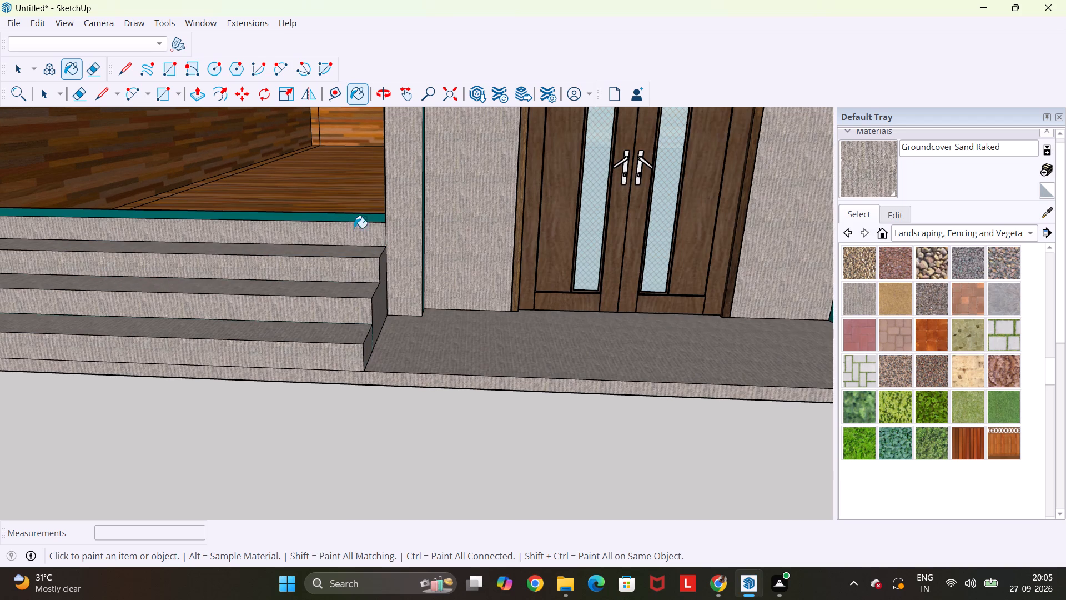
pyautogui.click(362, 216)
# Paint the top and inner side faces of the end block beside SHOP-1's steps with Groundcover Sand Raked.
pyautogui.scroll(-12, 362, 216)
pyautogui.scroll(3, 193, 218)
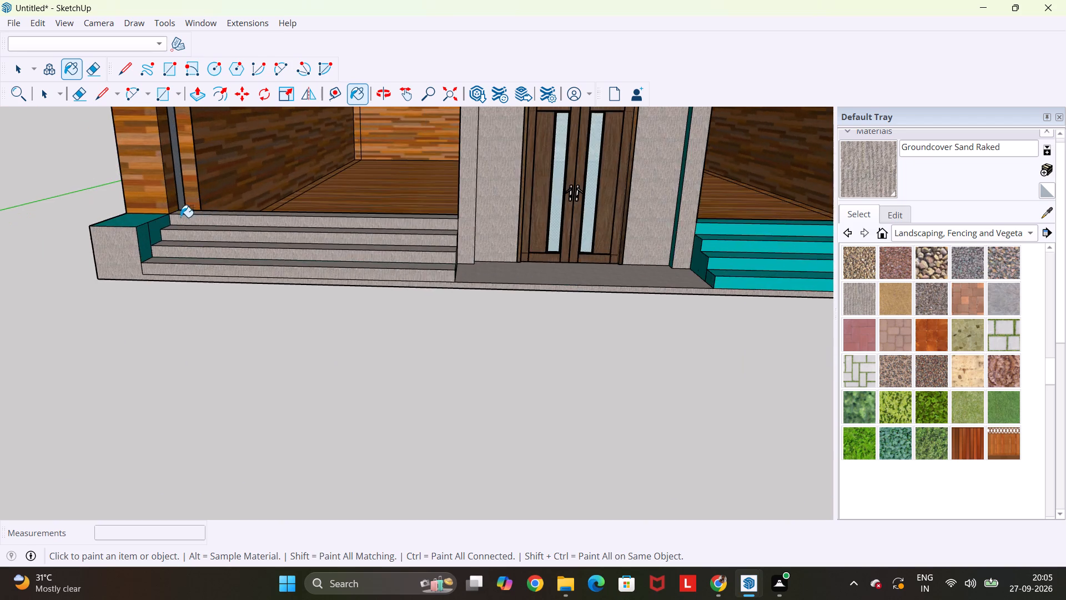
pyautogui.scroll(6, 180, 217)
pyautogui.click(144, 217)
pyautogui.click(157, 229)
pyautogui.click(139, 250)
# Paint the side faces, treads and risers of SHOP-2's steps with Groundcover Sand Raked.
pyautogui.scroll(-5, 141, 252)
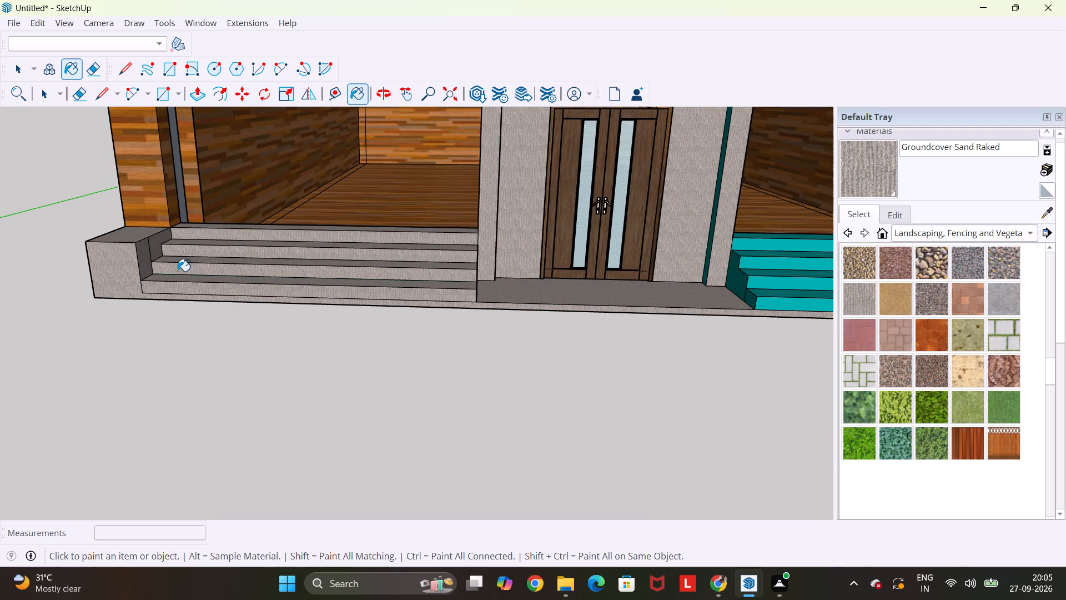
pyautogui.scroll(-7, 585, 297)
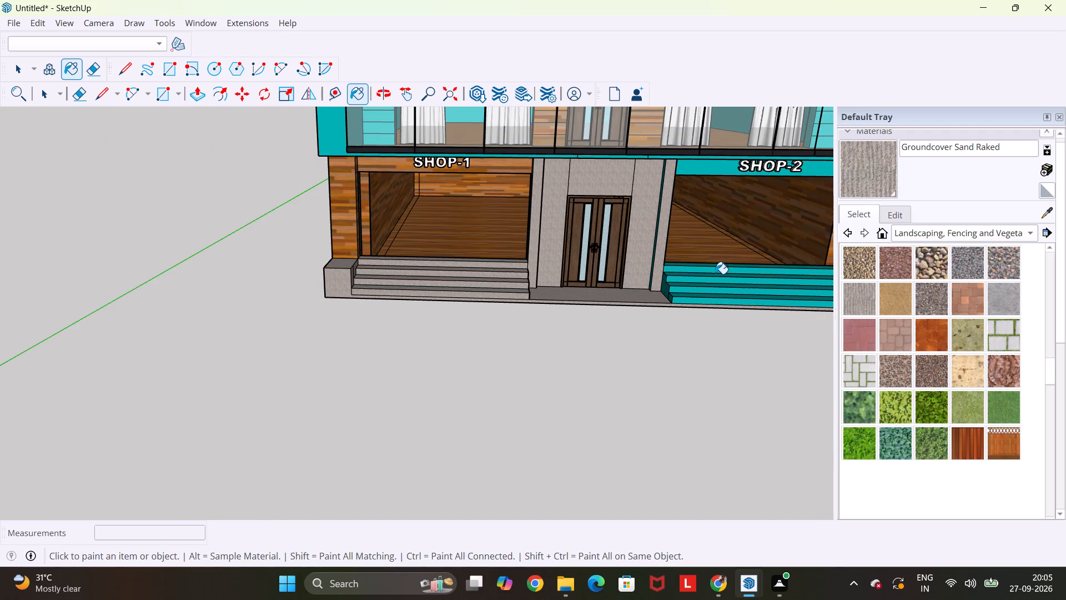
pyautogui.scroll(16, 716, 294)
pyautogui.click(644, 286)
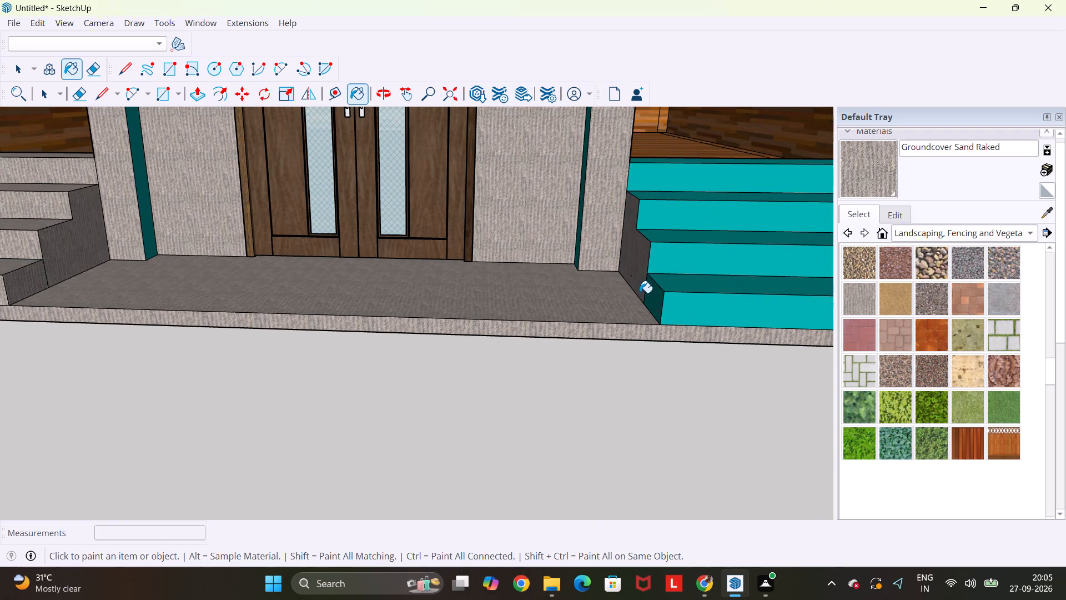
pyautogui.click(660, 298)
pyautogui.click(662, 286)
pyautogui.click(680, 302)
pyautogui.click(679, 255)
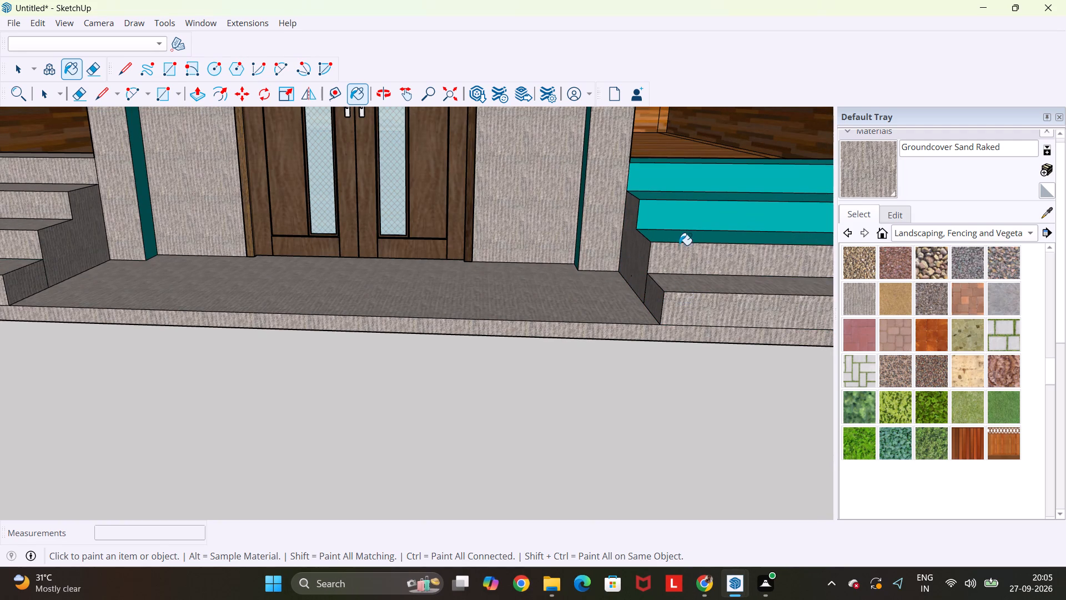
pyautogui.click(680, 233)
pyautogui.click(668, 193)
pyautogui.click(668, 204)
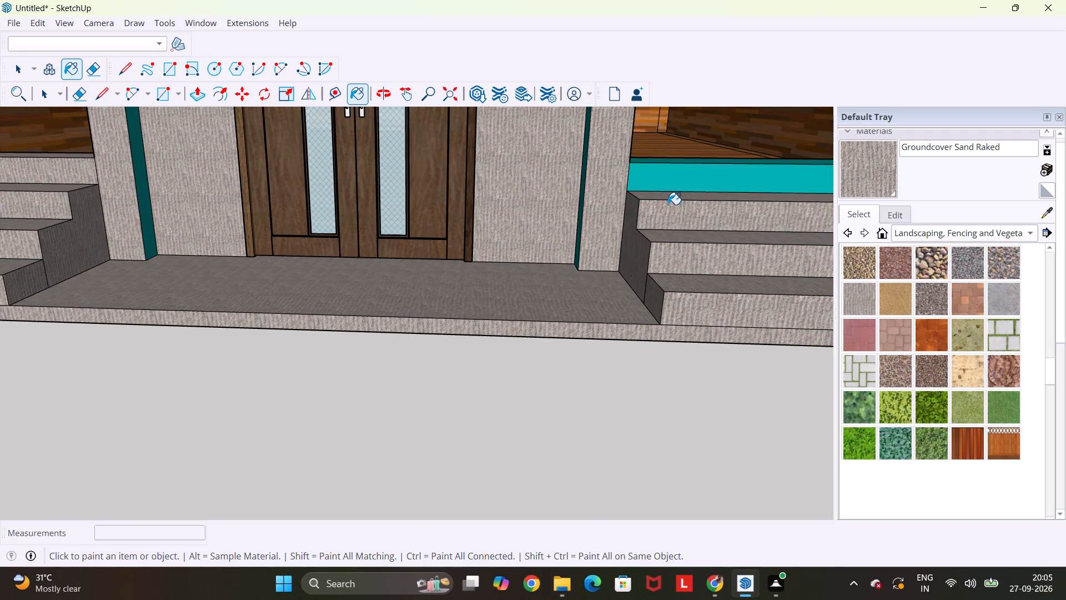
pyautogui.click(673, 174)
# Paint the narrow return face of the entrance pillar on the SHOP-2 side with Groundcover Sand Raked.
pyautogui.scroll(-12, 674, 176)
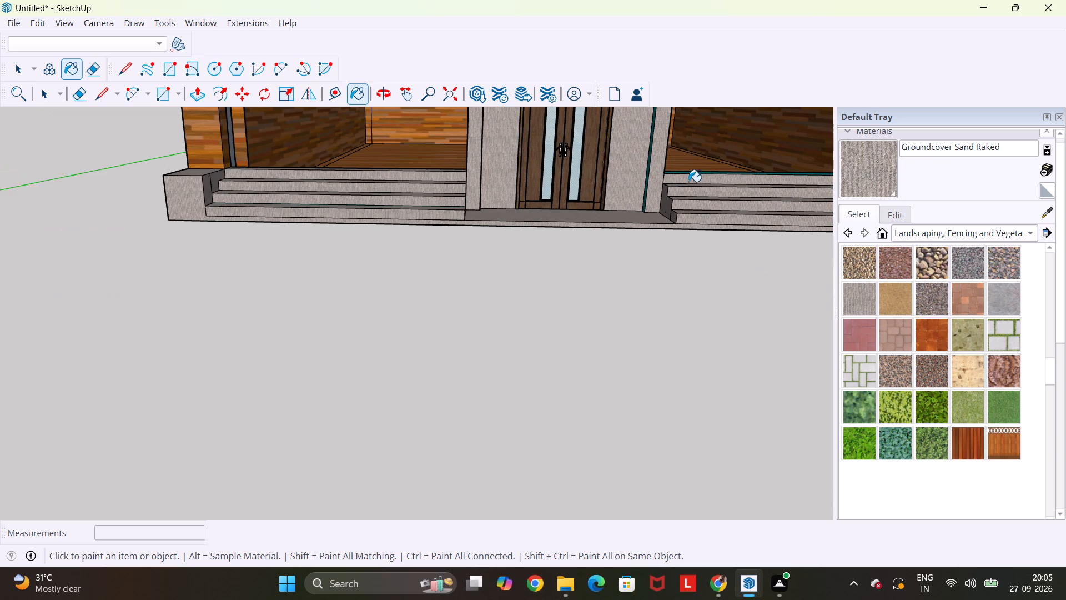
pyautogui.keyDown('shift'); pyautogui.moveTo(688, 184); pyautogui.dragTo(338, 354, button='middle'); pyautogui.keyUp('shift')
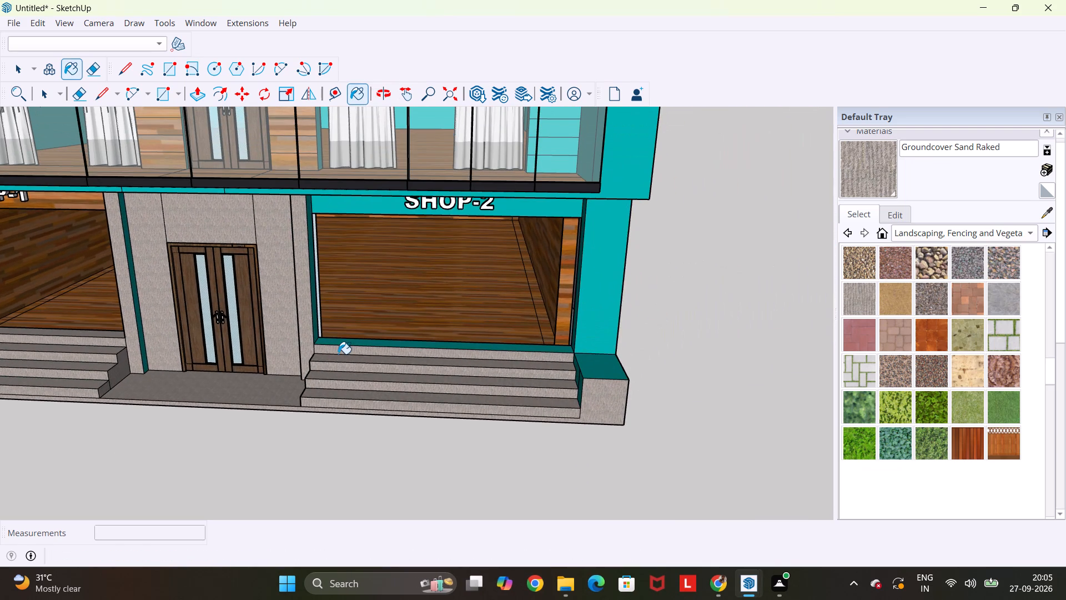
pyautogui.moveTo(405, 366); pyautogui.dragTo(447, 323, button='middle')
pyautogui.scroll(4, 327, 305)
pyautogui.moveTo(132, 293); pyautogui.dragTo(416, 278, button='middle')
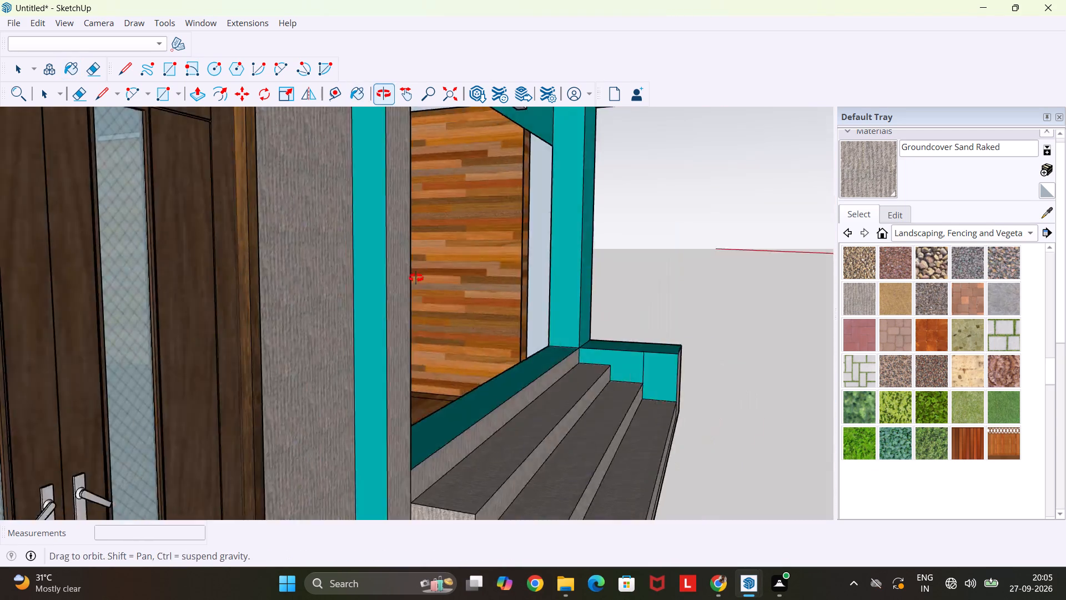
pyautogui.moveTo(416, 278); pyautogui.dragTo(501, 277, button='middle')
pyautogui.scroll(1, 501, 277)
pyautogui.click(398, 289)
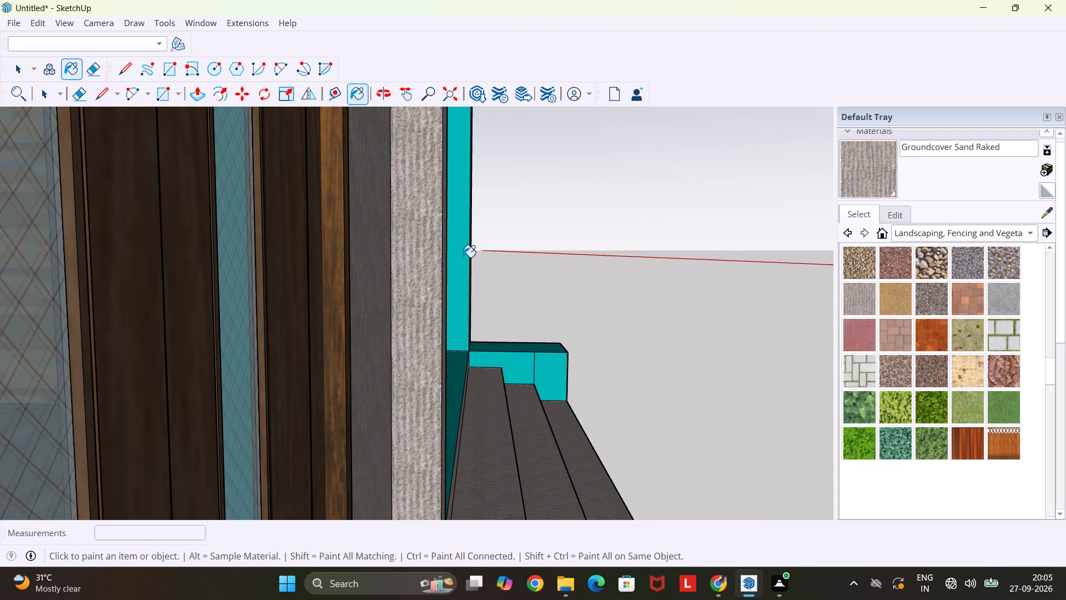
# Paint the inner side of SHOP-2's outer pillar and the inner faces and top of its end block with Groundcover Sand Raked.
pyautogui.click(462, 257)
pyautogui.click(514, 358)
pyautogui.click(549, 363)
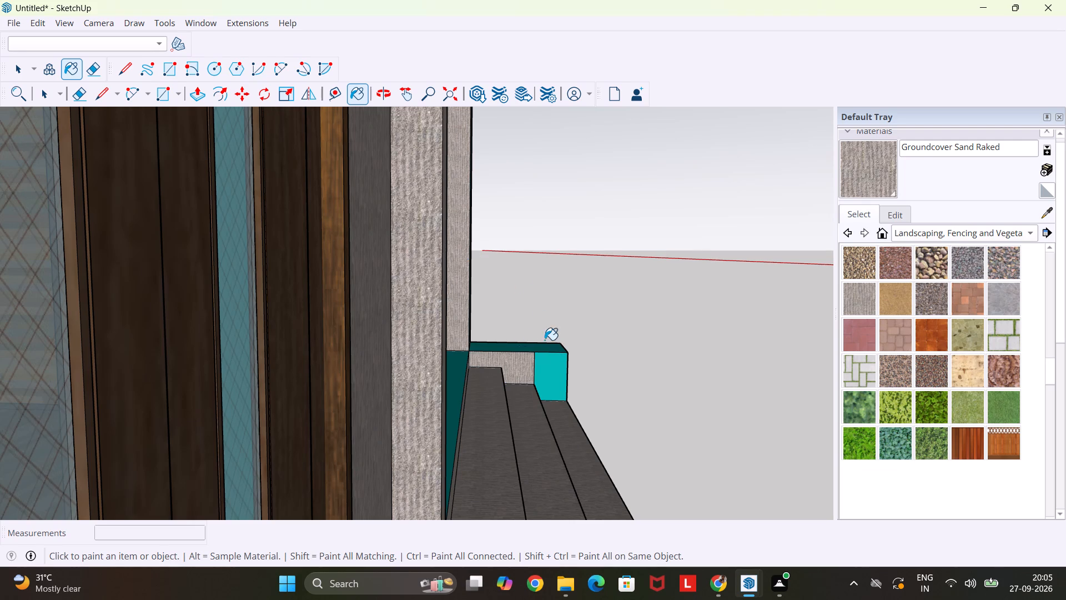
pyautogui.click(545, 340)
pyautogui.click(544, 352)
pyautogui.click(547, 351)
pyautogui.moveTo(620, 377); pyautogui.dragTo(189, 361, button='middle')
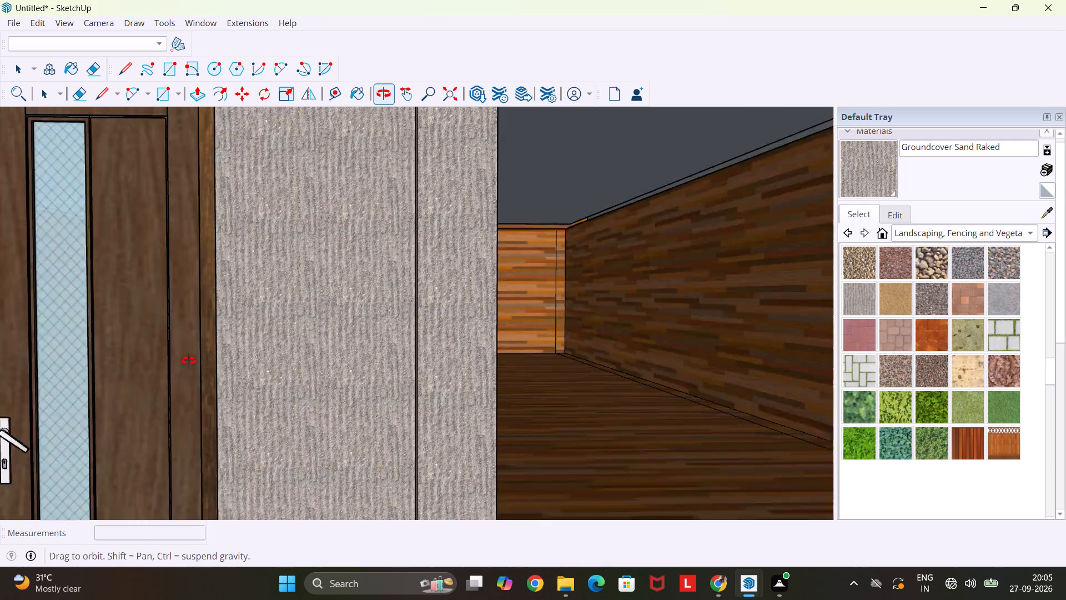
# Paint the side face of the SHOP-1-side entrance pillar and the teal return beside SHOP-2's opening with Groundcover Sand Raked.
pyautogui.moveTo(189, 361); pyautogui.dragTo(131, 361, button='middle')
pyautogui.scroll(-10, 131, 361)
pyautogui.click(16, 355)
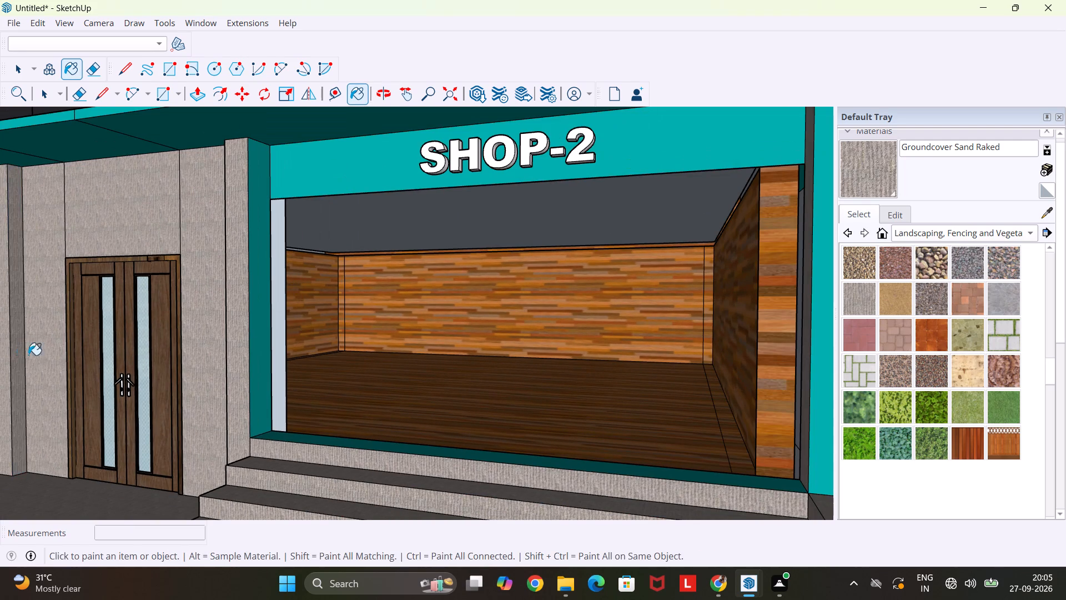
pyautogui.click(260, 348)
# Paint SHOP-1's outer pillar, the wood strip inside its opening and the teal return on the entrance side with Groundcover Sand Raked.
pyautogui.scroll(-12, 257, 348)
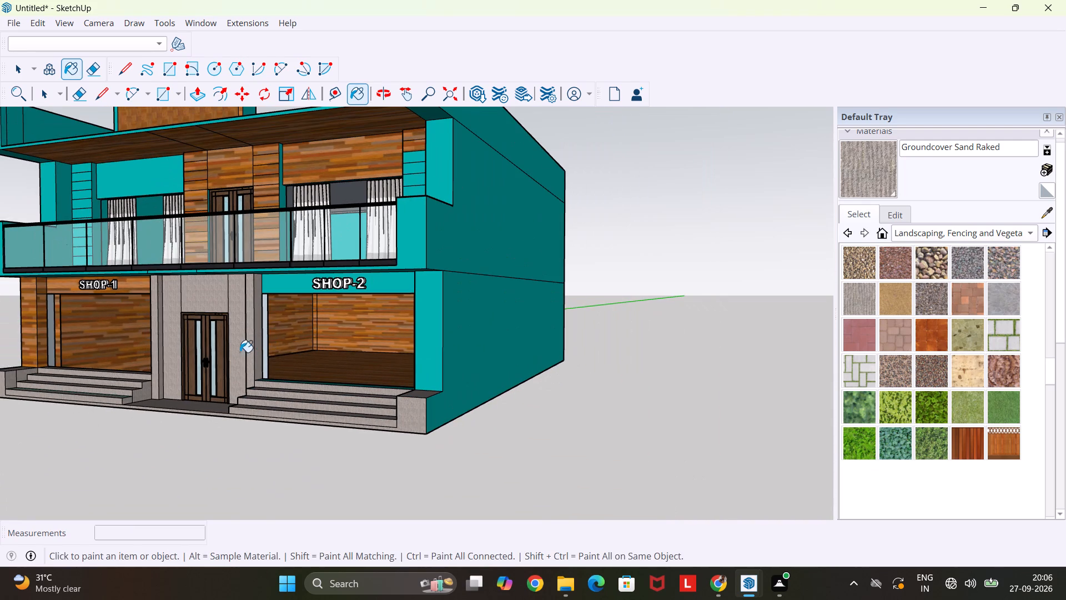
pyautogui.click(38, 311)
pyautogui.click(34, 312)
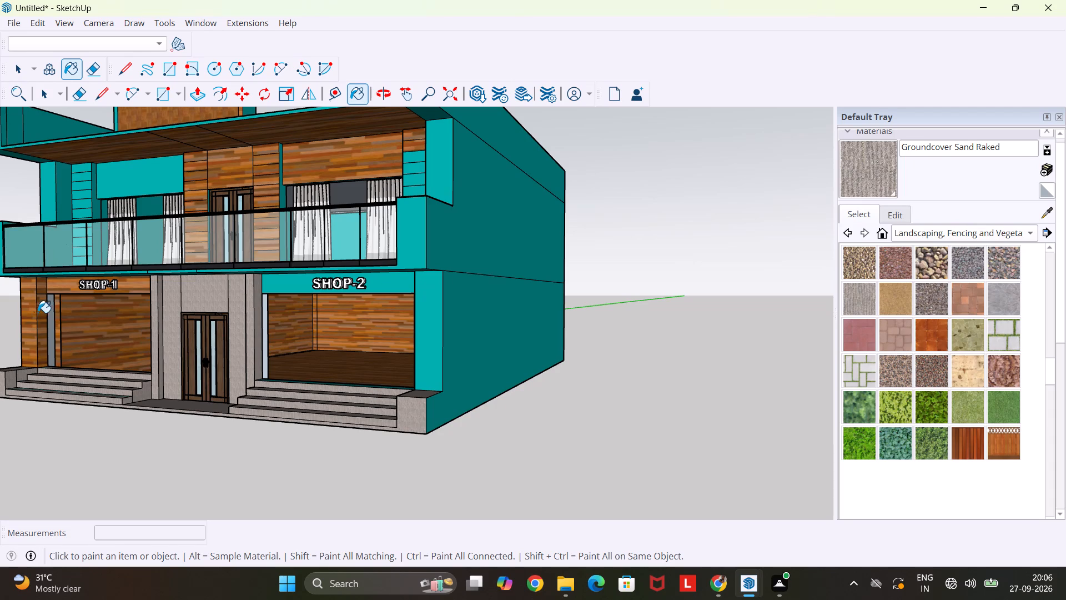
pyautogui.click(43, 313)
pyautogui.moveTo(43, 313); pyautogui.dragTo(188, 319, button='middle')
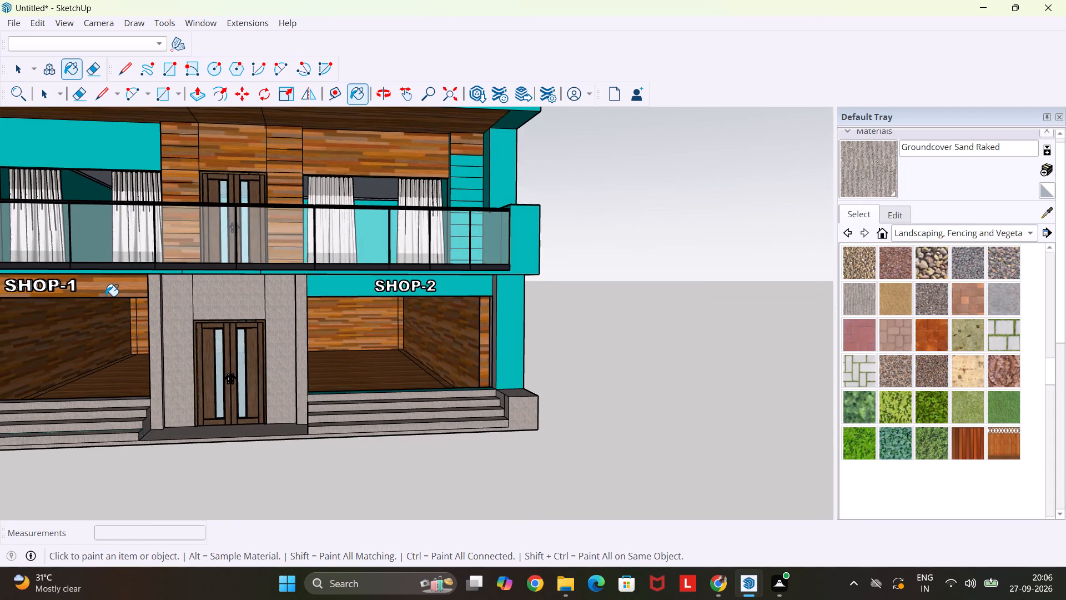
pyautogui.scroll(-4, 110, 298)
pyautogui.scroll(4, 11, 330)
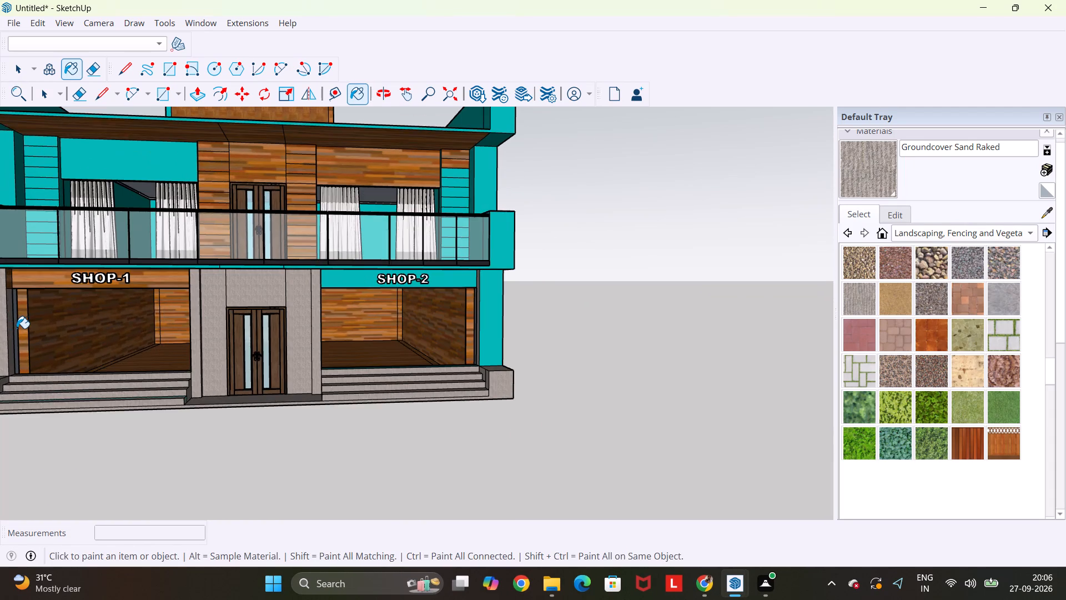
pyautogui.scroll(4, 18, 325)
pyautogui.click(23, 323)
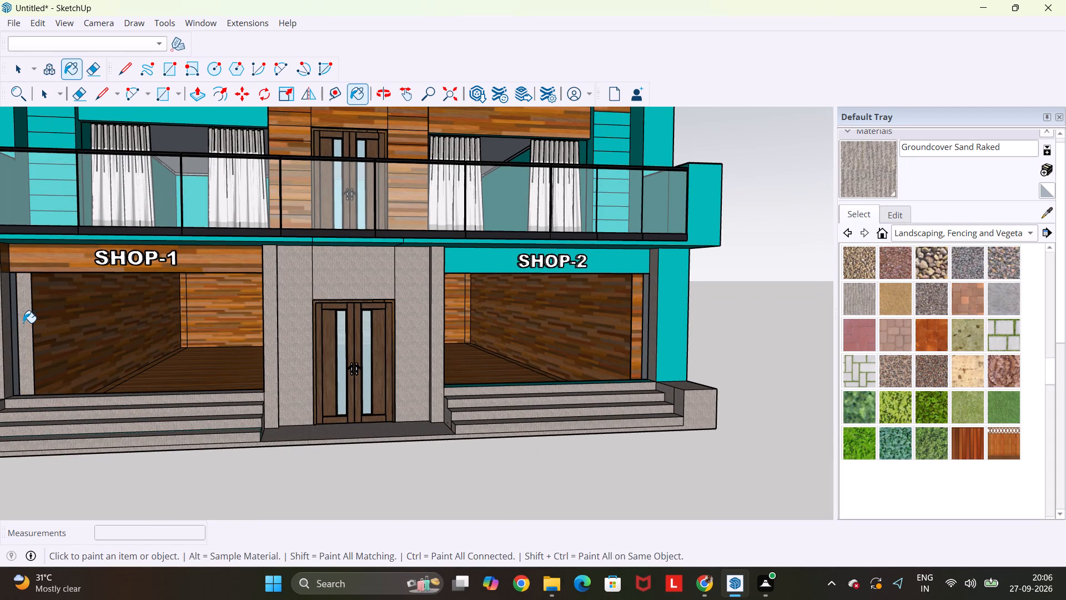
pyautogui.moveTo(48, 334); pyautogui.dragTo(286, 357, button='middle')
pyautogui.scroll(-1, 286, 357)
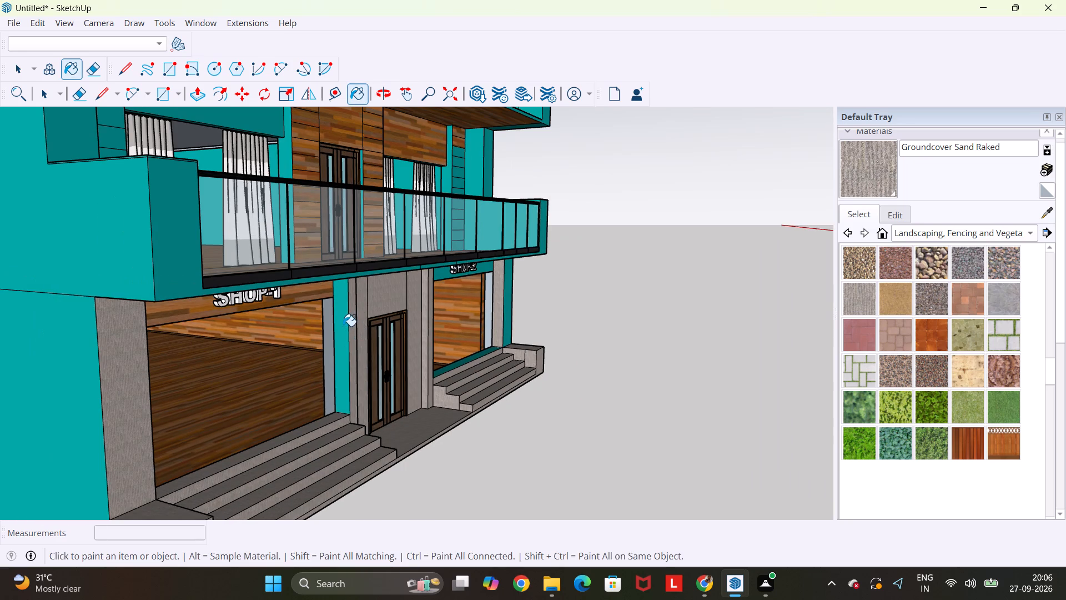
pyautogui.click(343, 326)
# Paint the SHOP-2 and SHOP-1 sign bands and the wood strip inside SHOP-2's opening with Groundcover Sand Raked.
pyautogui.scroll(4, 445, 294)
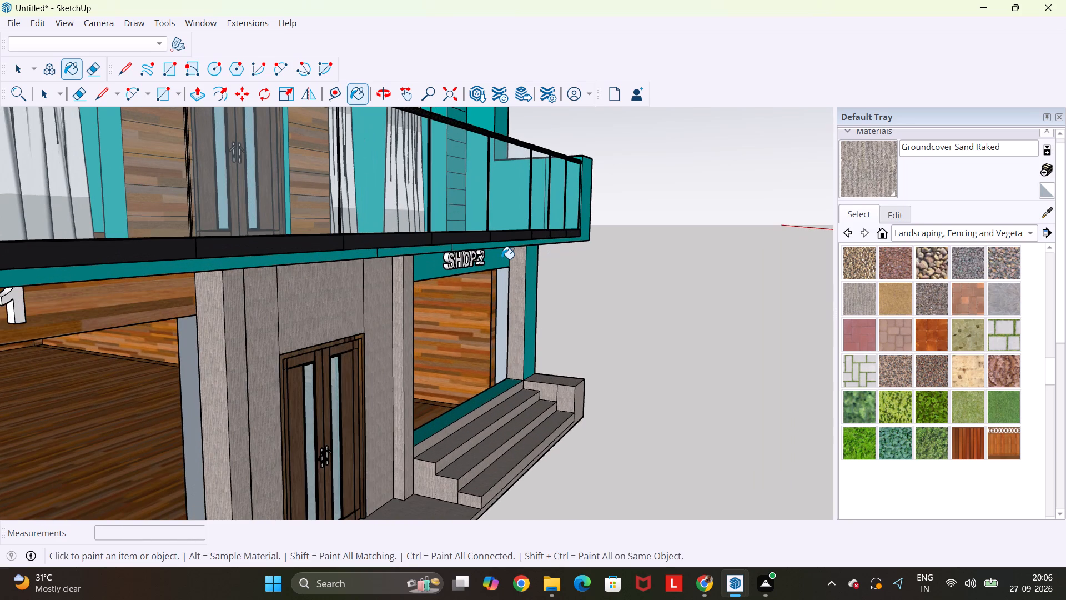
pyautogui.click(501, 259)
pyautogui.moveTo(595, 293); pyautogui.dragTo(328, 267, button='middle')
pyautogui.scroll(-5, 327, 267)
pyautogui.scroll(4, 469, 297)
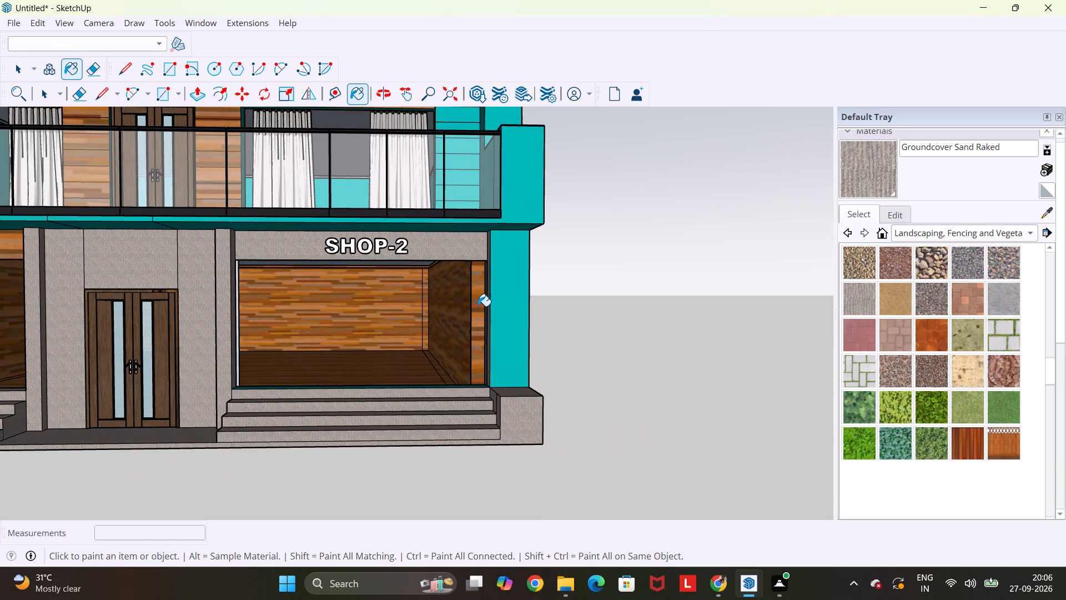
pyautogui.click(478, 306)
pyautogui.scroll(-4, 471, 304)
pyautogui.scroll(-5, 363, 318)
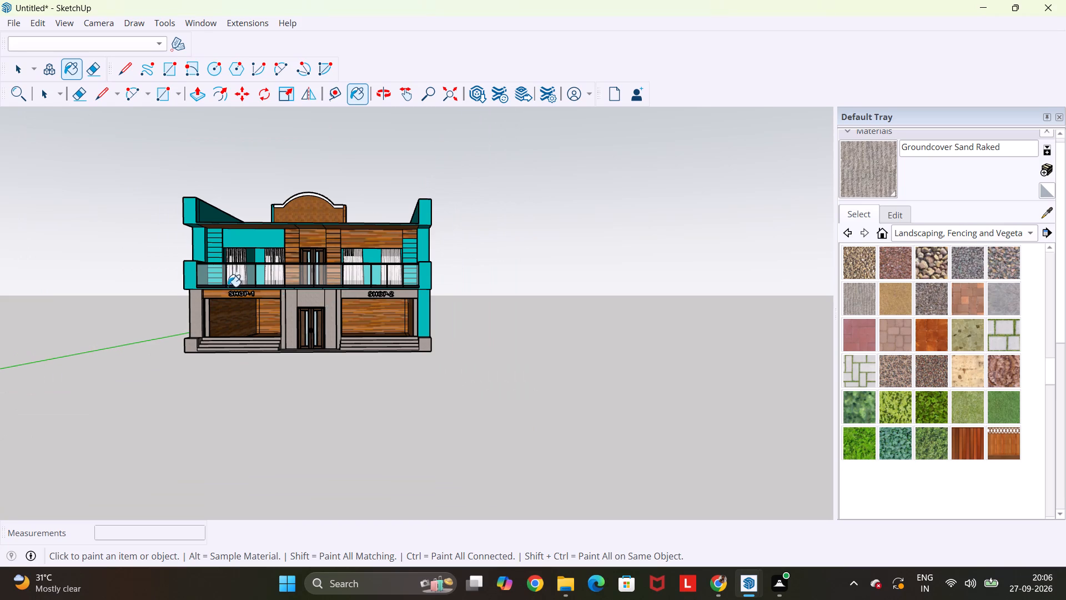
pyautogui.scroll(8, 228, 288)
pyautogui.click(314, 282)
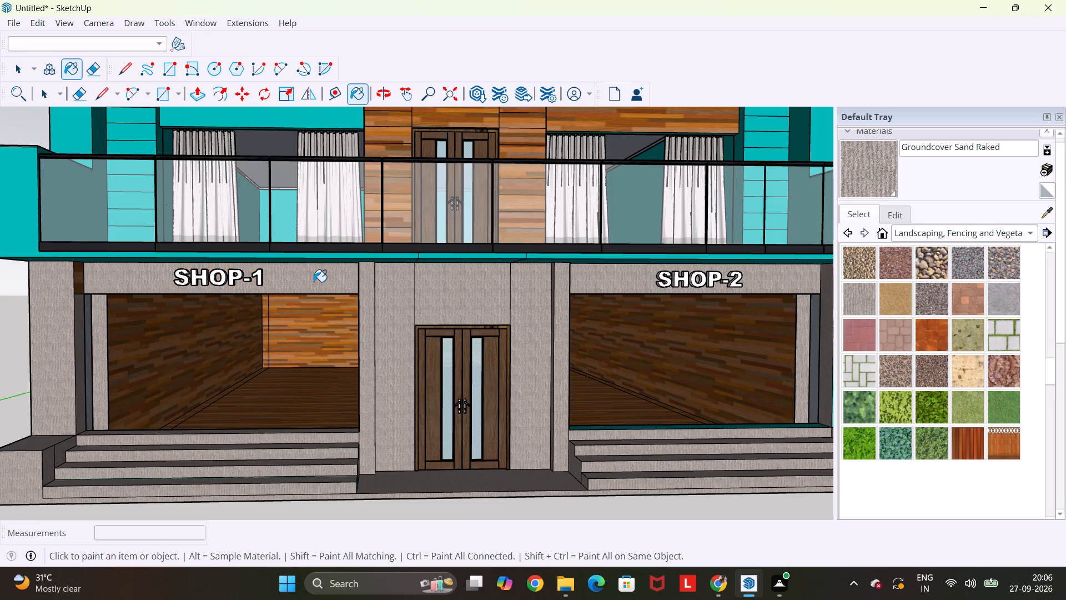
# Paint the front of SHOP-2's outer pillar and both ground-floor side walls of the building with Groundcover Sand Raked.
pyautogui.scroll(-4, 314, 282)
pyautogui.scroll(-3, 379, 309)
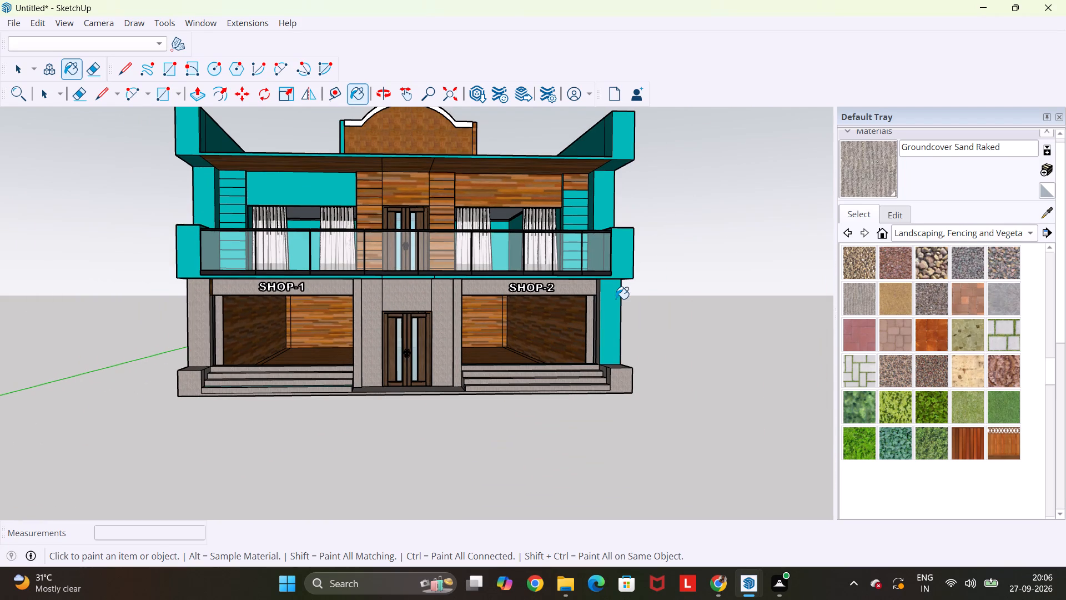
pyautogui.click(608, 311)
pyautogui.moveTo(626, 321); pyautogui.dragTo(398, 315, button='middle')
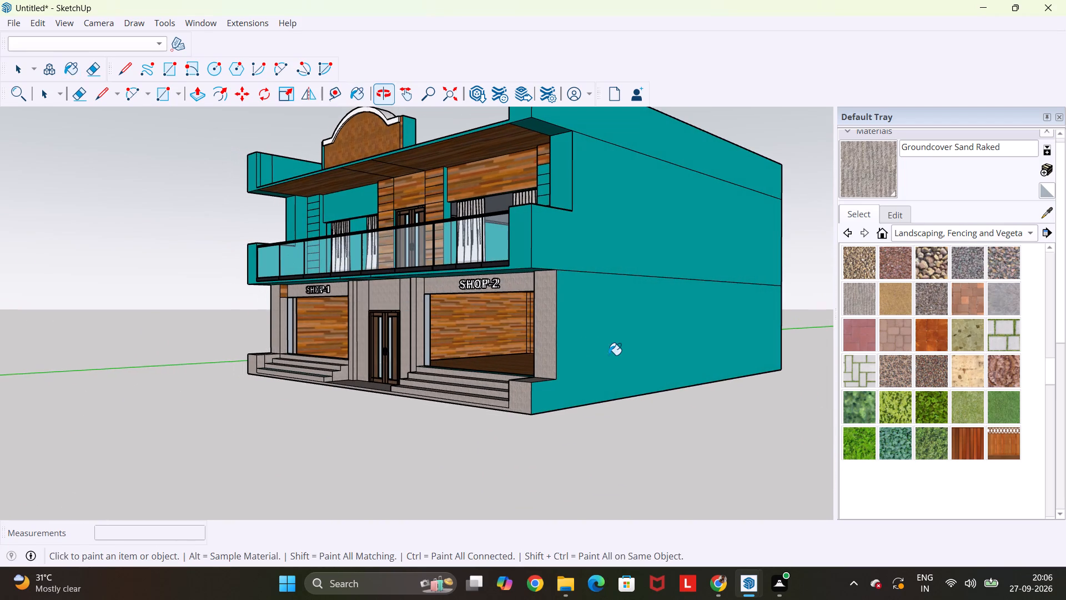
pyautogui.click(602, 354)
pyautogui.moveTo(437, 342); pyautogui.dragTo(820, 342, button='middle')
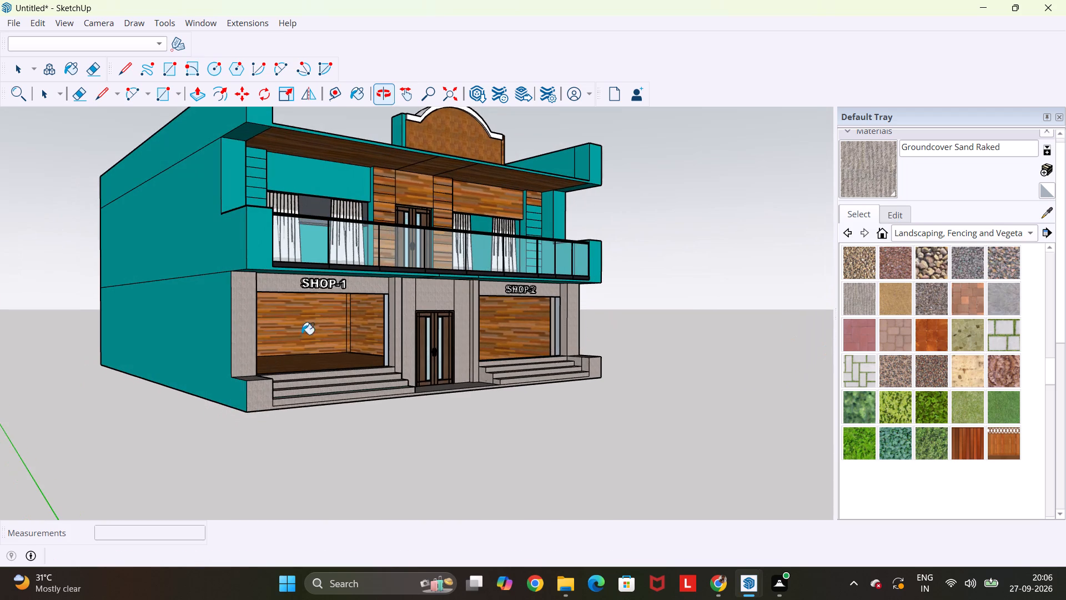
pyautogui.click(220, 332)
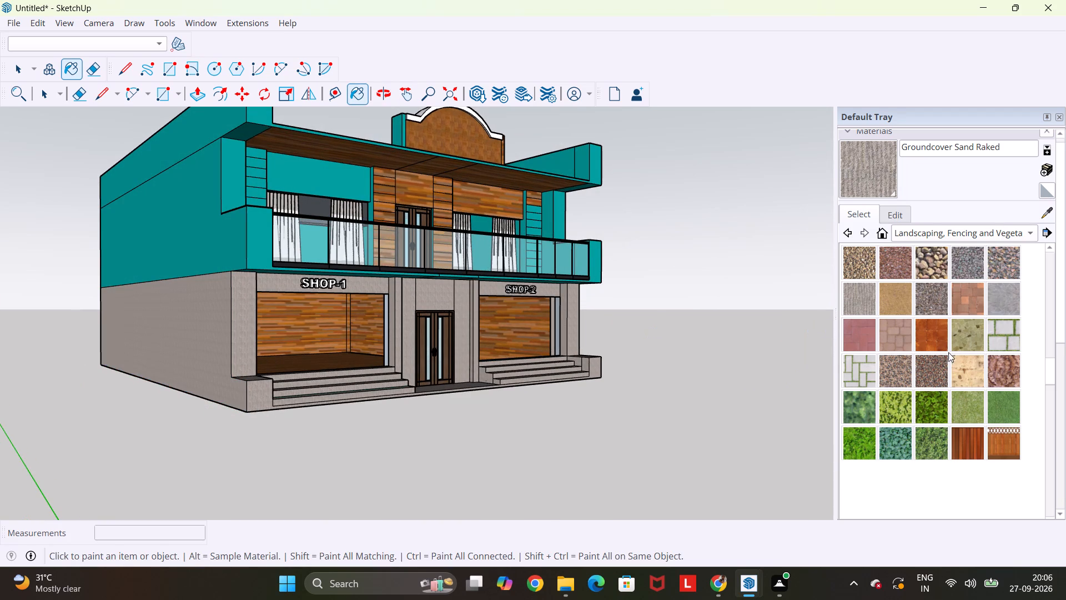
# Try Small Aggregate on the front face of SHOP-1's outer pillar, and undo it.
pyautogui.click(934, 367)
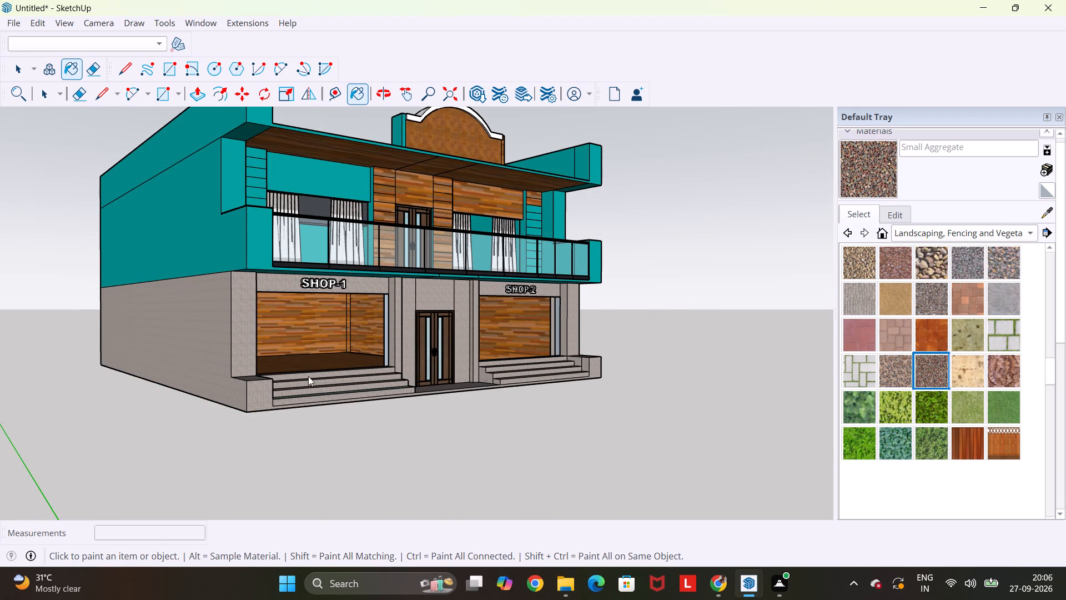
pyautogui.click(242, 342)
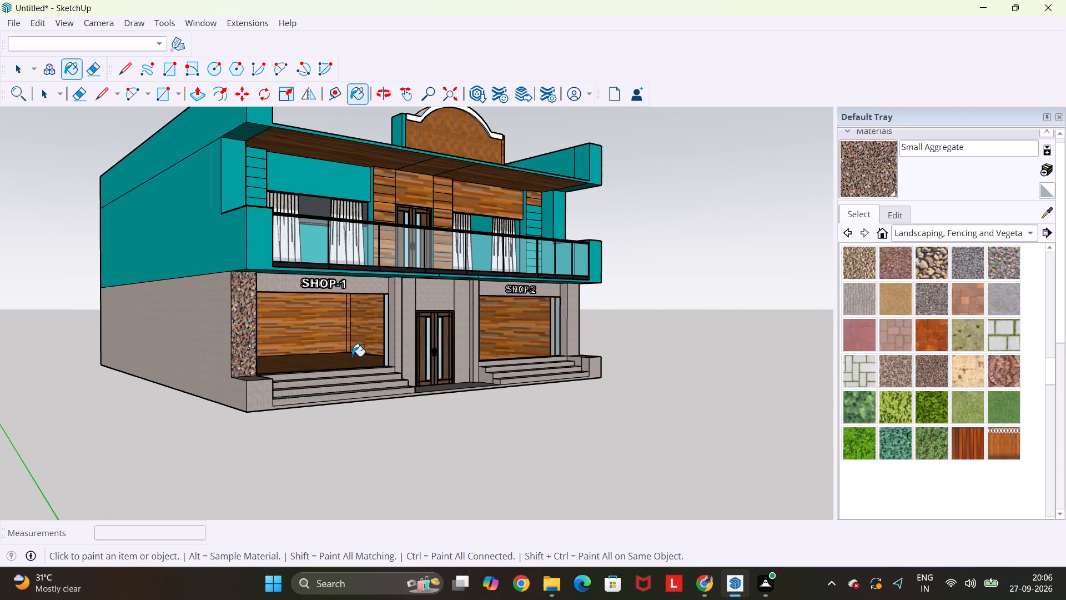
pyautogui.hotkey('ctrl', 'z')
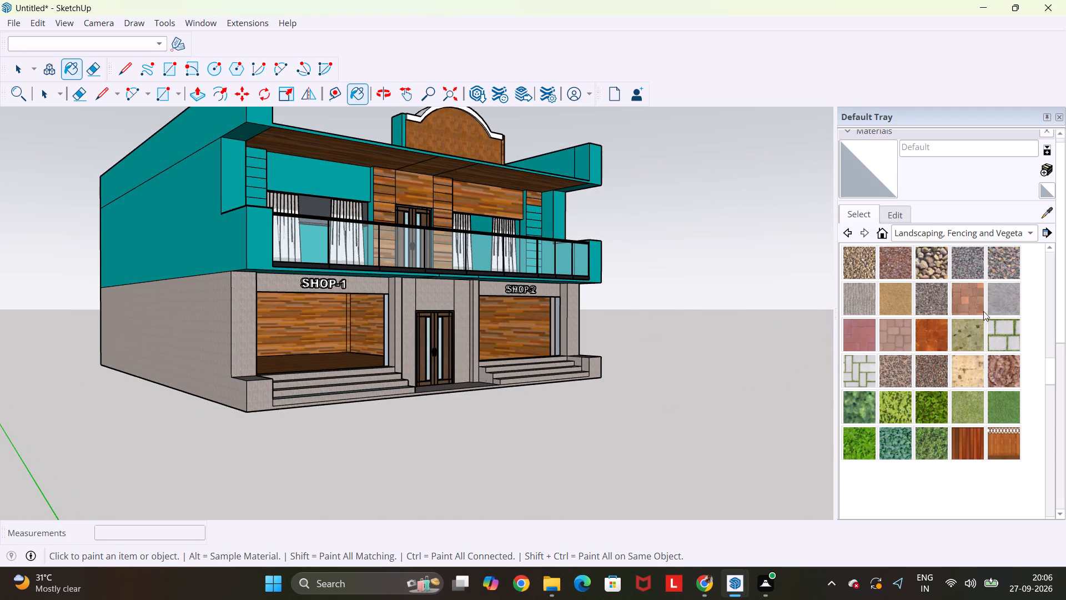
# Paint the front face of the balcony's end block above SHOP-2 with 0099_LightSteelBlue from the Colors-Named collection.
pyautogui.click(1030, 229)
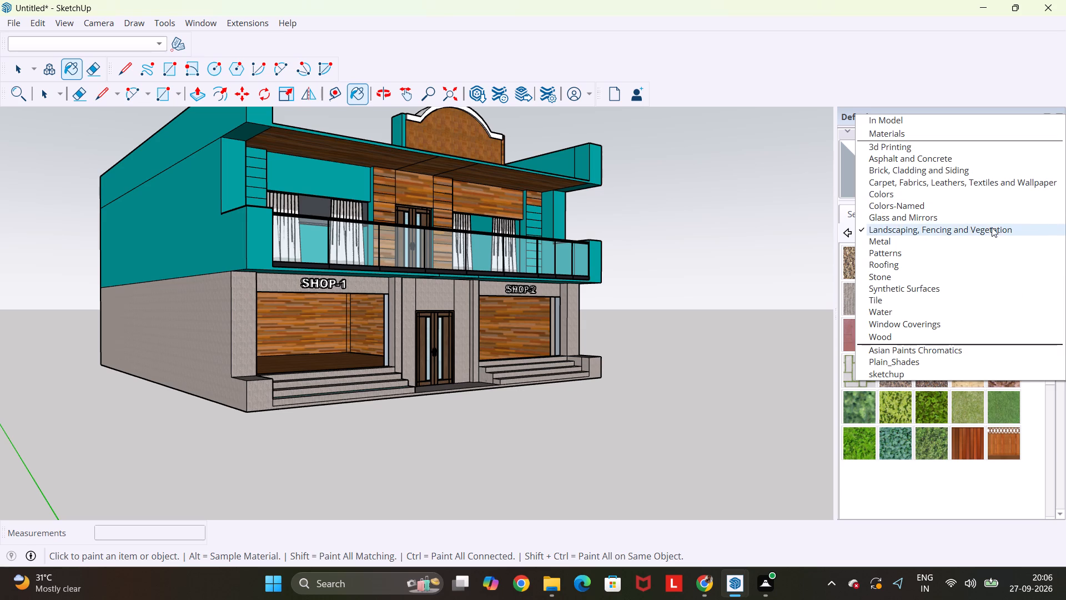
pyautogui.click(981, 206)
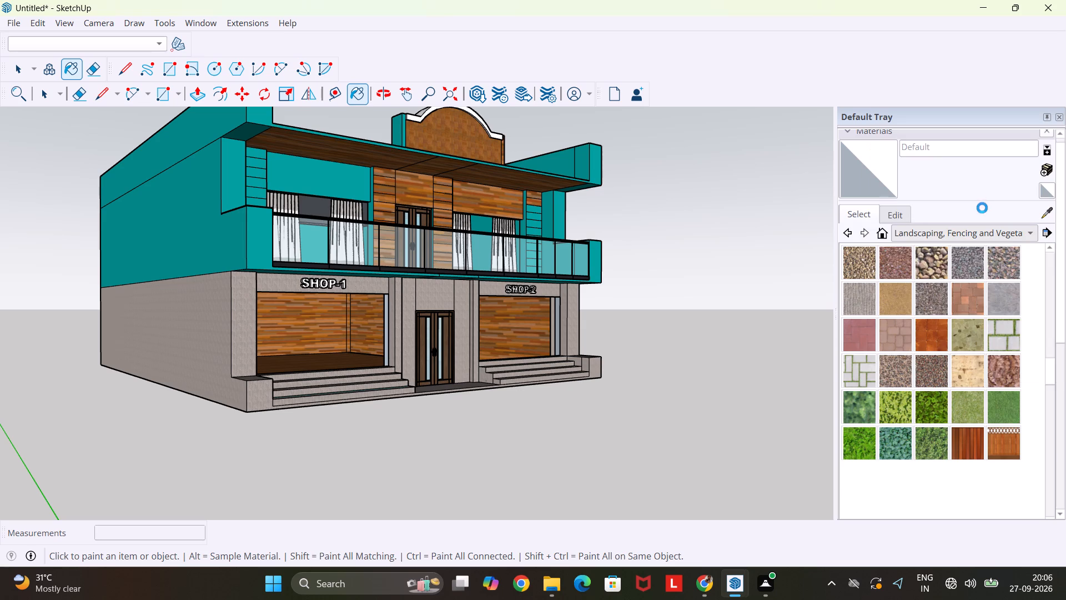
pyautogui.scroll(-2, 969, 296)
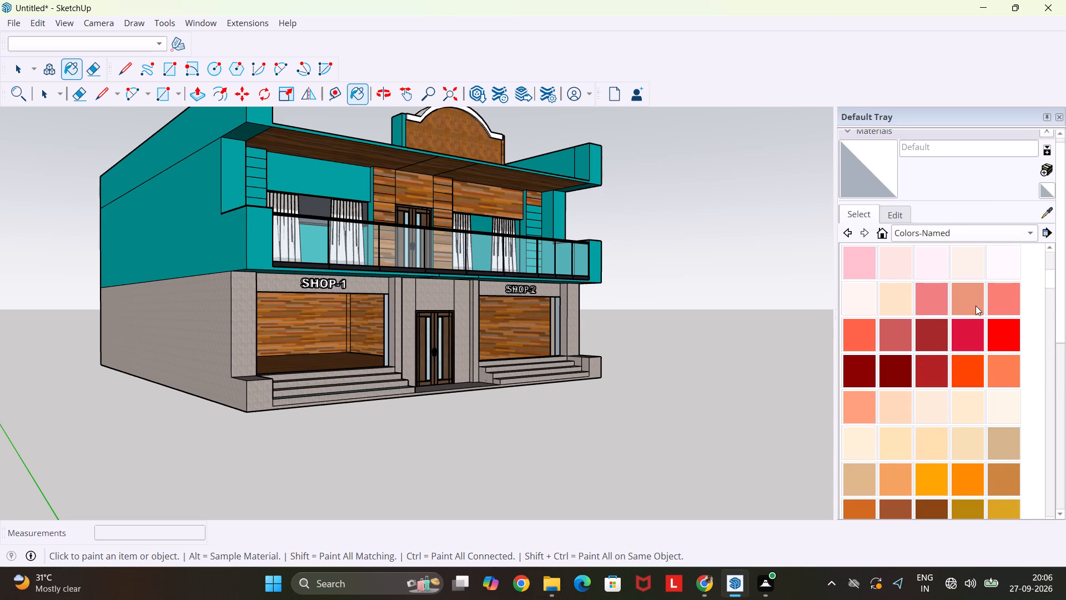
pyautogui.scroll(-9, 976, 306)
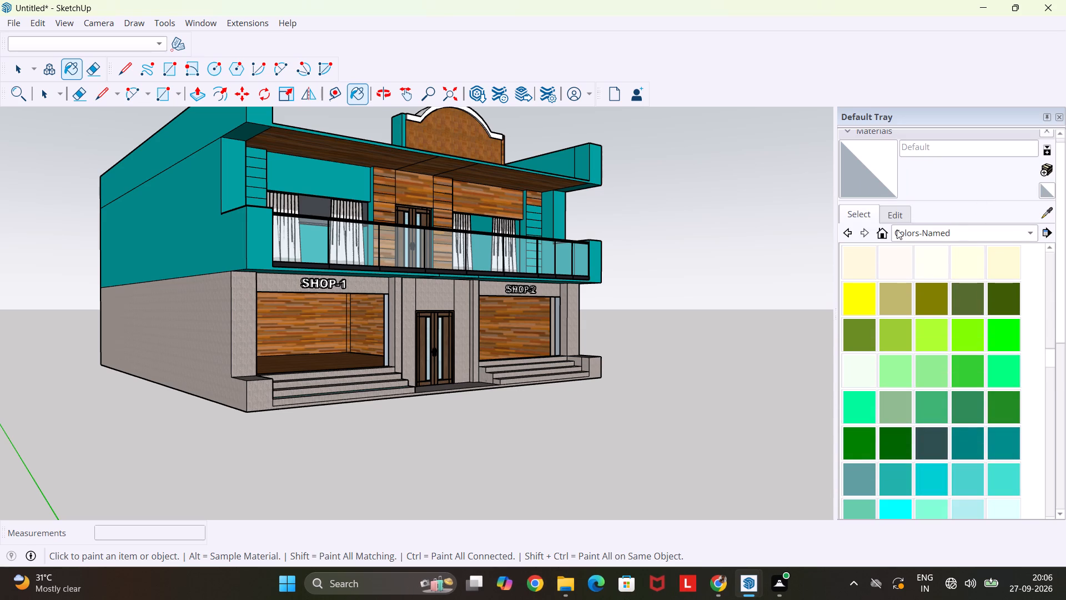
pyautogui.click(893, 219)
pyautogui.click(870, 219)
pyautogui.scroll(-4, 977, 287)
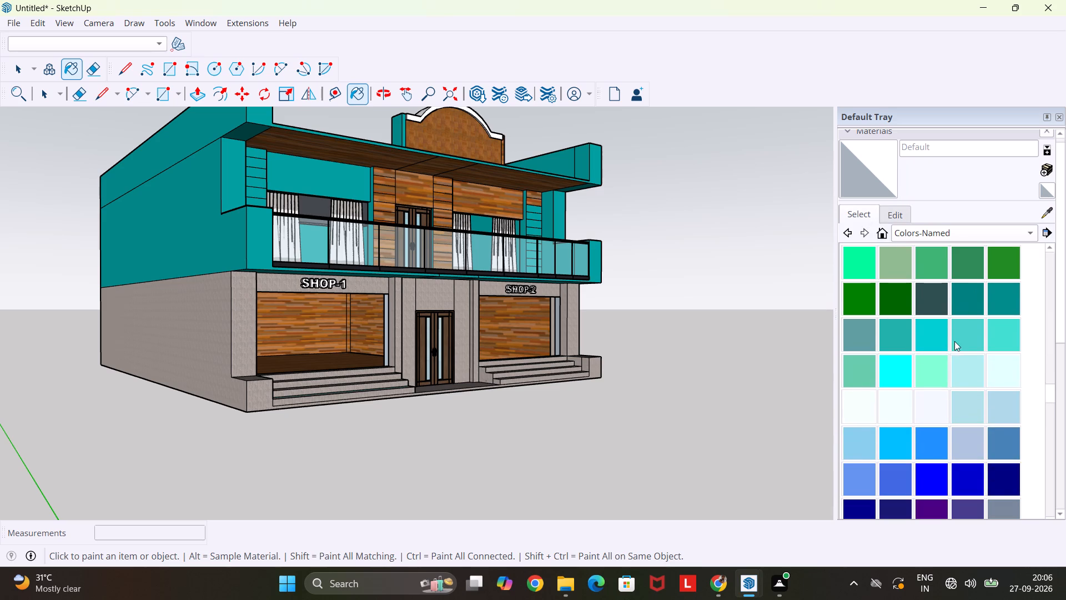
pyautogui.scroll(-2, 982, 425)
pyautogui.click(972, 372)
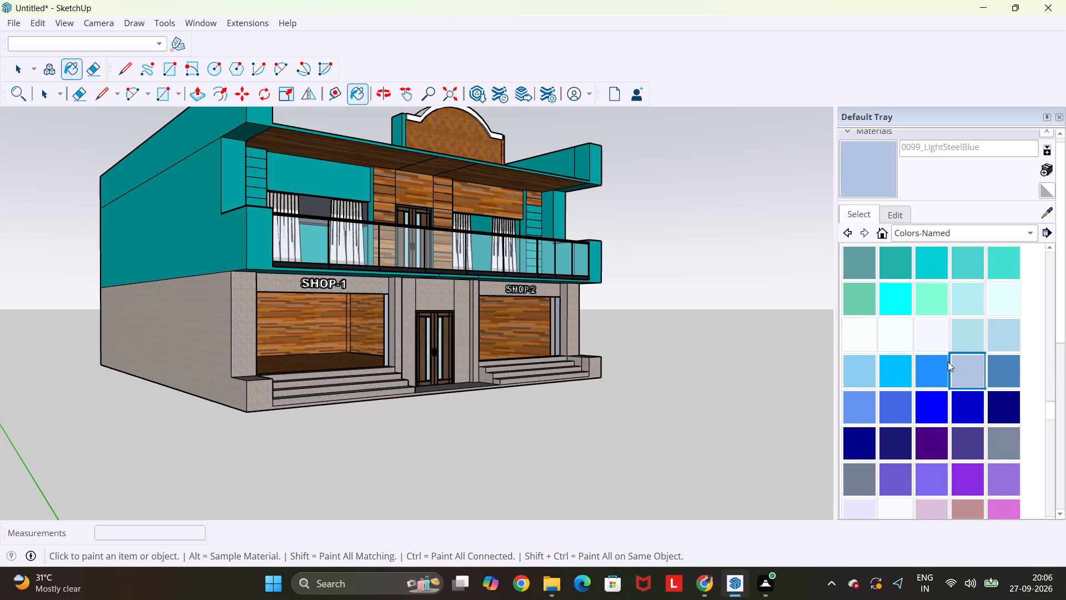
pyautogui.moveTo(596, 290); pyautogui.dragTo(383, 405, button='middle')
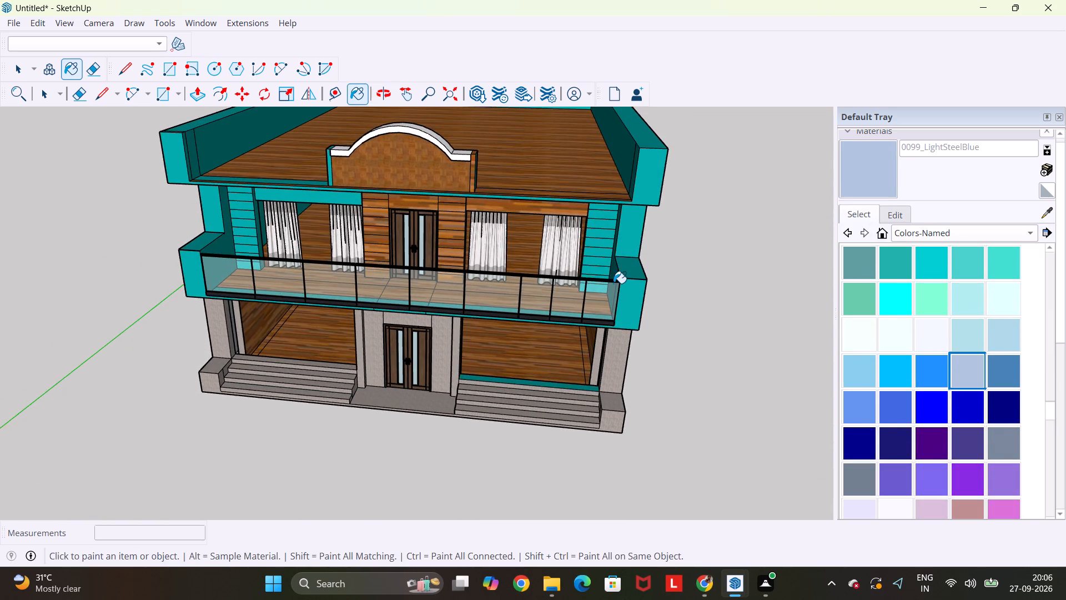
pyautogui.scroll(7, 615, 283)
pyautogui.click(647, 293)
pyautogui.scroll(3, 569, 348)
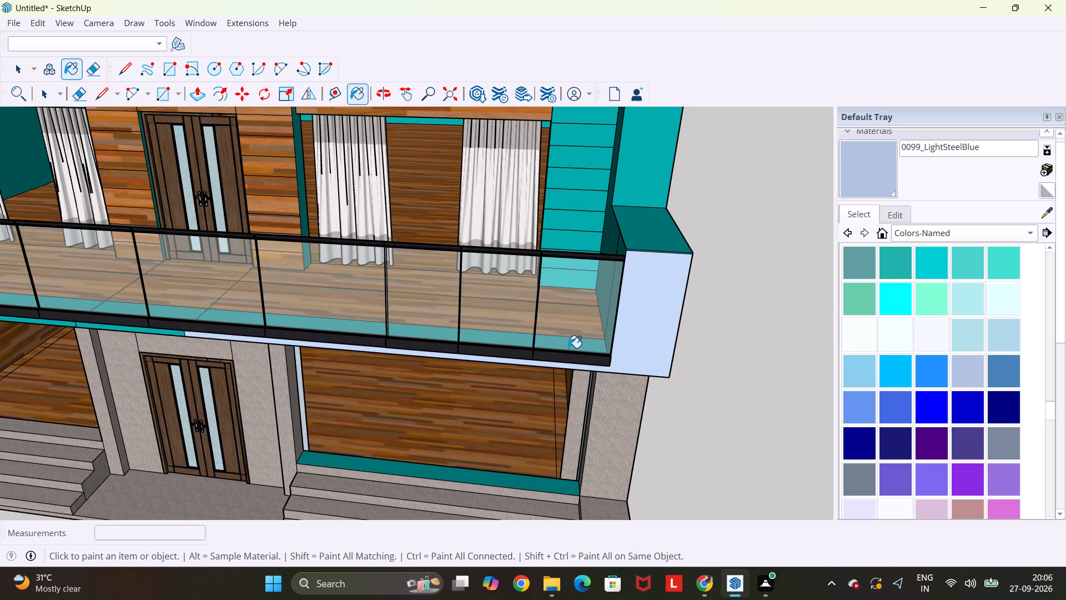
pyautogui.click(569, 348)
pyautogui.click(573, 345)
# Paint the first-floor pillar front and the middle cladding strips beside the window above SHOP-2 with 0099_LightSteelBlue.
pyautogui.click(590, 216)
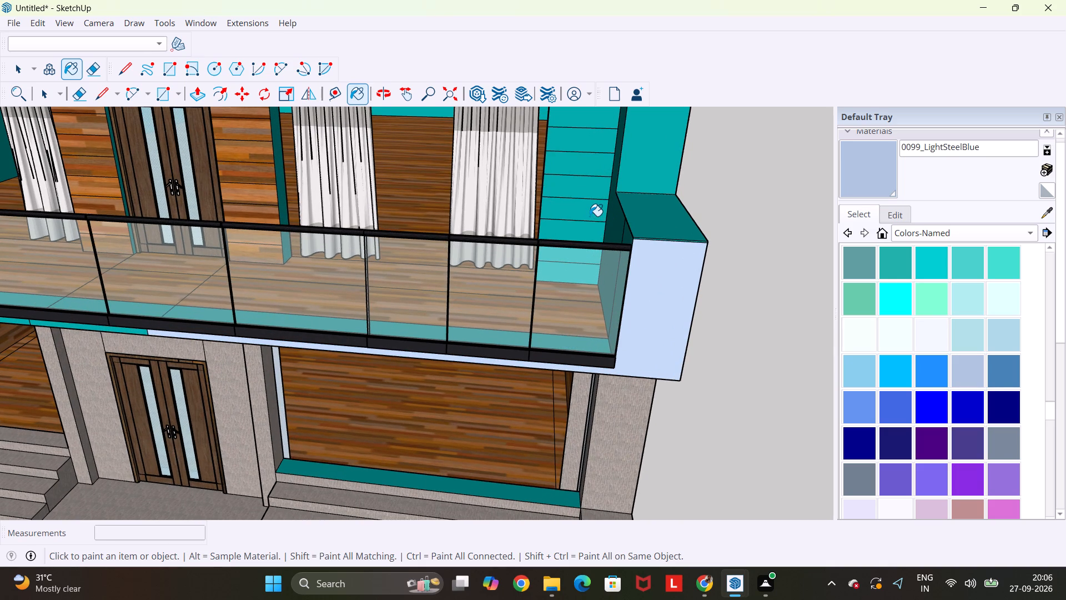
pyautogui.click(654, 158)
pyautogui.click(589, 189)
pyautogui.click(589, 164)
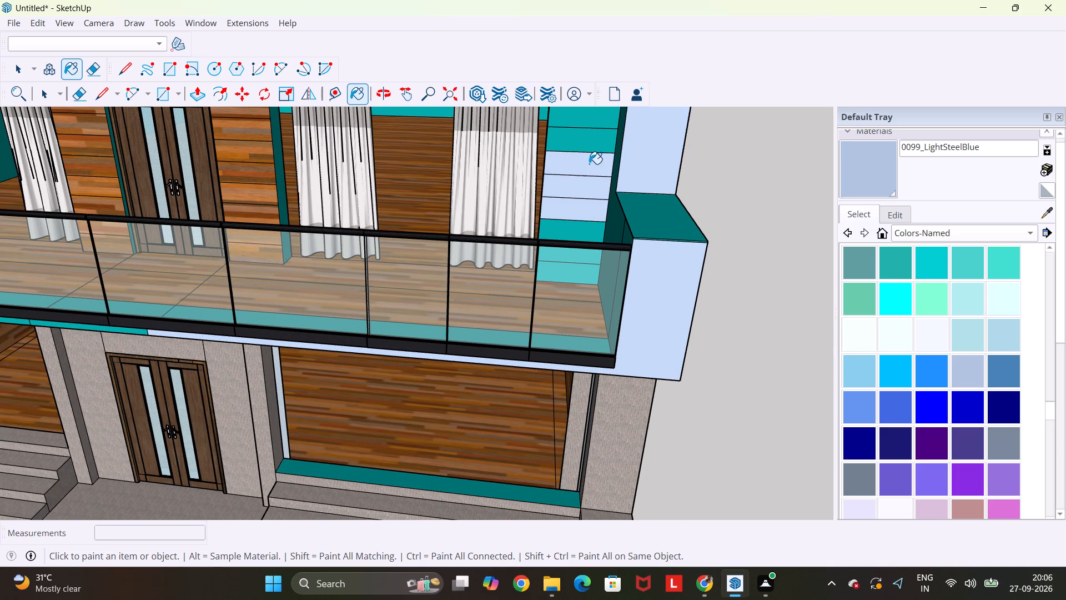
pyautogui.click(594, 144)
# Paint the top, inner side faces and narrow front edge of the balcony's end block above SHOP-2 with 0099_LightSteelBlue.
pyautogui.click(646, 220)
pyautogui.click(620, 217)
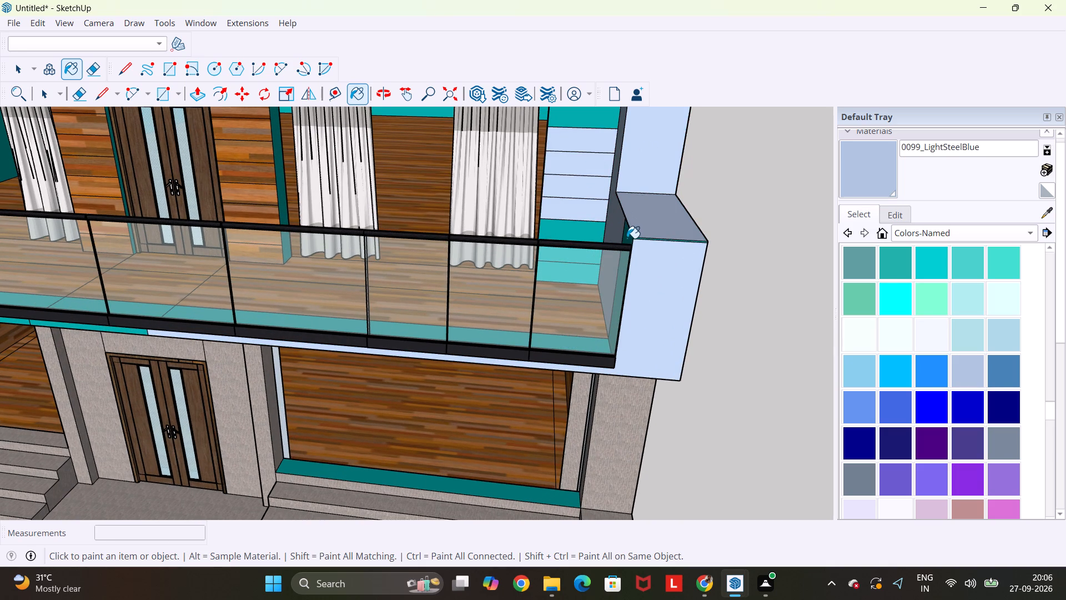
pyautogui.click(627, 238)
pyautogui.scroll(14, 687, 238)
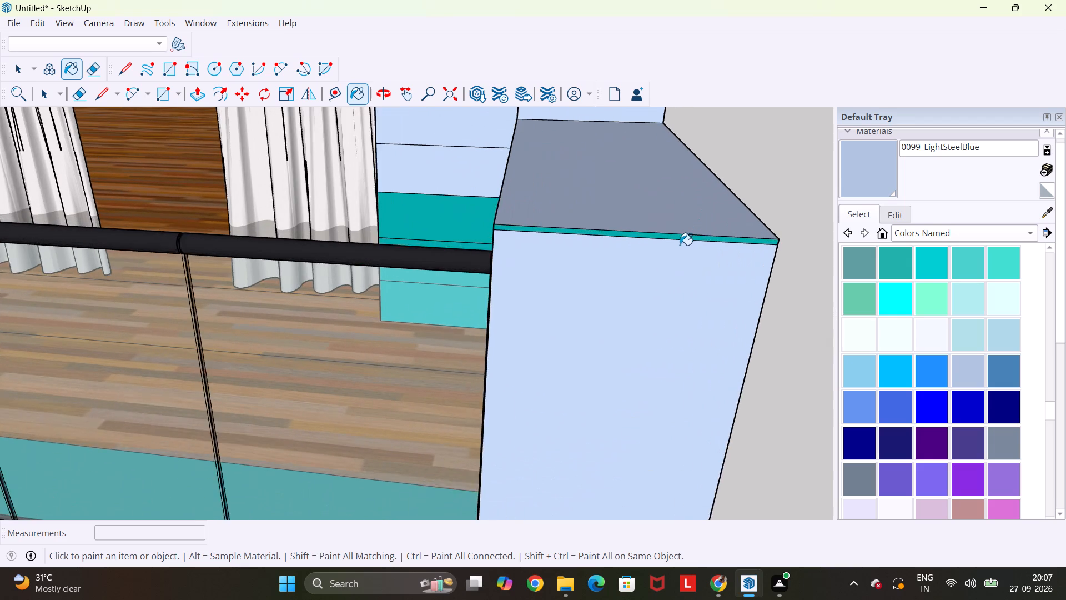
pyautogui.scroll(1, 680, 245)
pyautogui.click(670, 239)
pyautogui.click(672, 234)
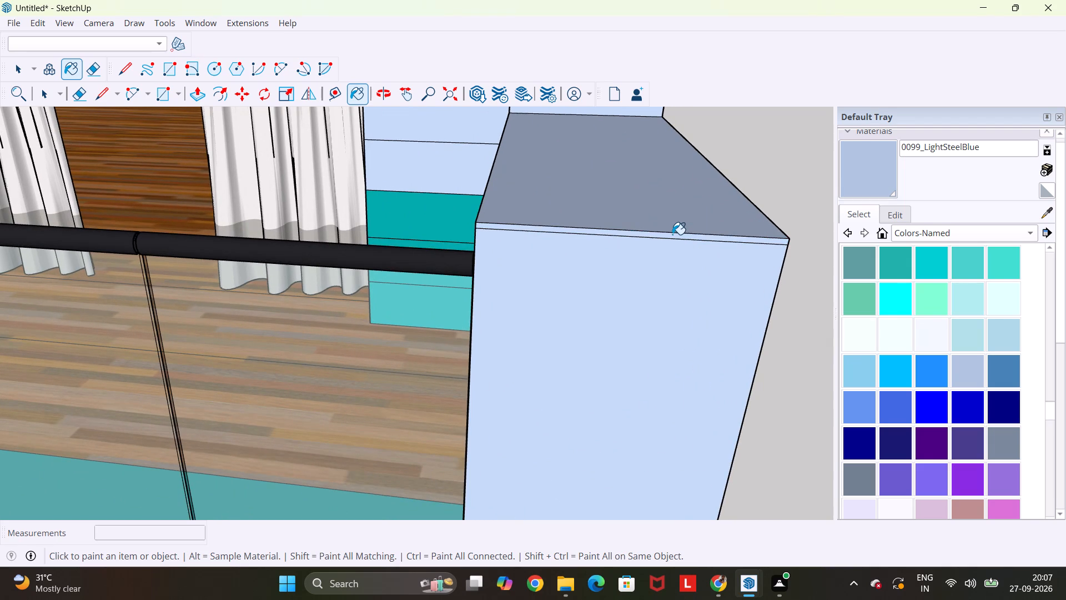
# Paint the lowest cladding strips beside the first-floor window above SHOP-2, down to the balcony floor, with 0099_LightSteelBlue.
pyautogui.scroll(-5, 672, 234)
pyautogui.scroll(3, 489, 171)
pyautogui.click(486, 234)
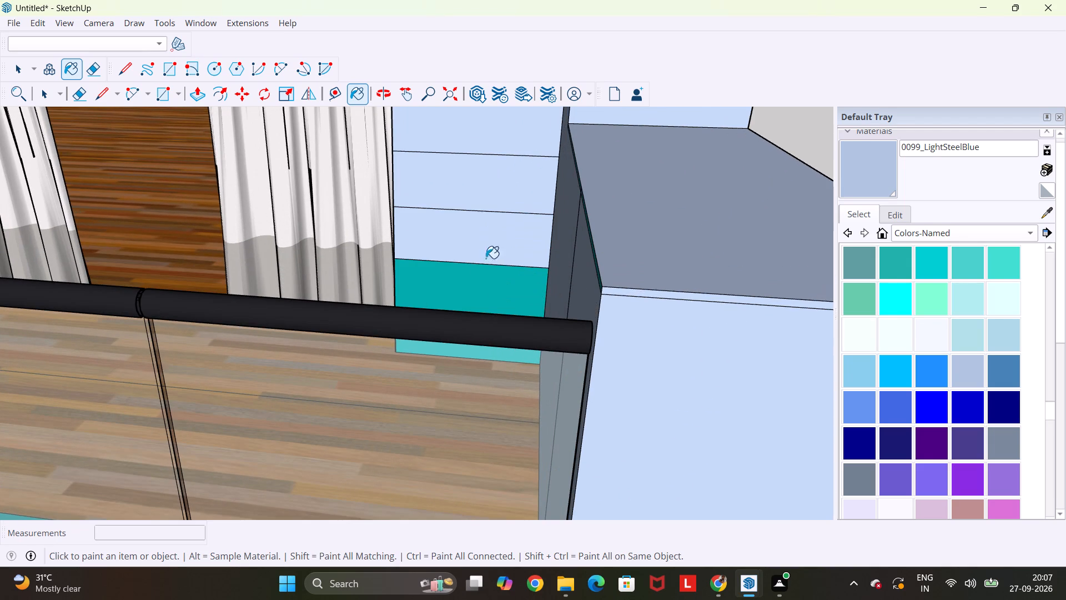
pyautogui.click(474, 296)
pyautogui.moveTo(514, 219); pyautogui.dragTo(510, 322, button='middle')
pyautogui.click(493, 287)
pyautogui.scroll(-2, 475, 275)
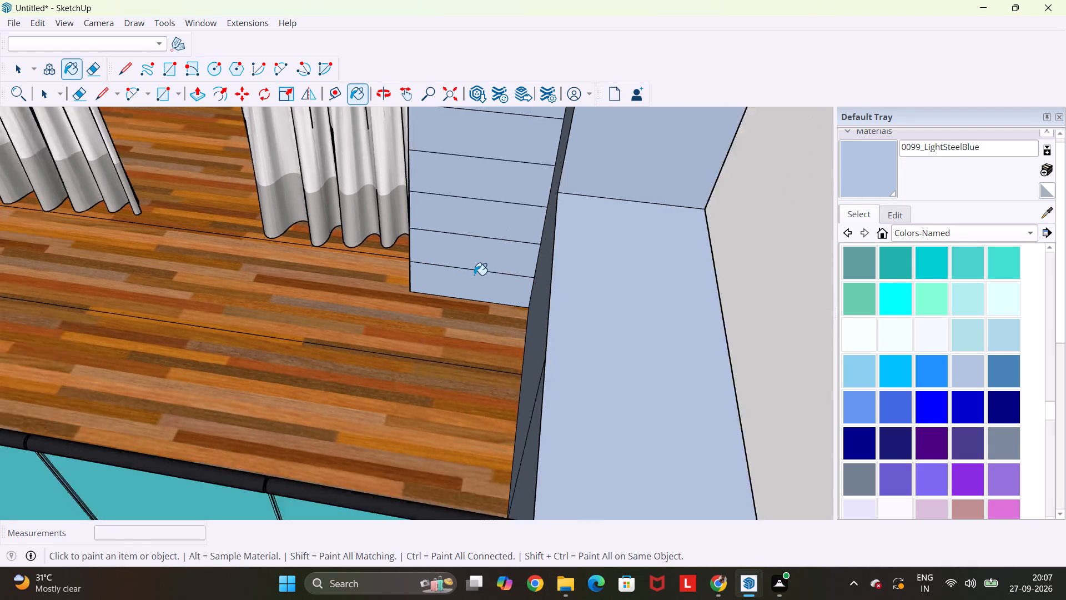
pyautogui.scroll(-10, 474, 275)
pyautogui.moveTo(481, 322); pyautogui.dragTo(534, 182, button='middle')
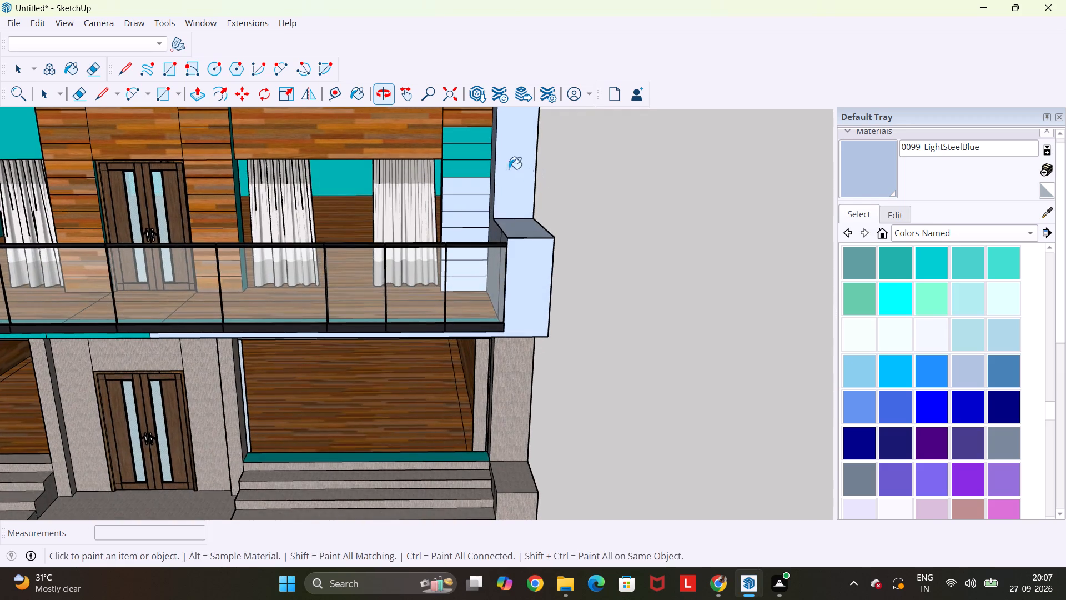
# Paint the wall band above the first-floor window over SHOP-2 and the upper cladding strips beside it with 0099_LightSteelBlue.
pyautogui.click(467, 118)
pyautogui.click(396, 127)
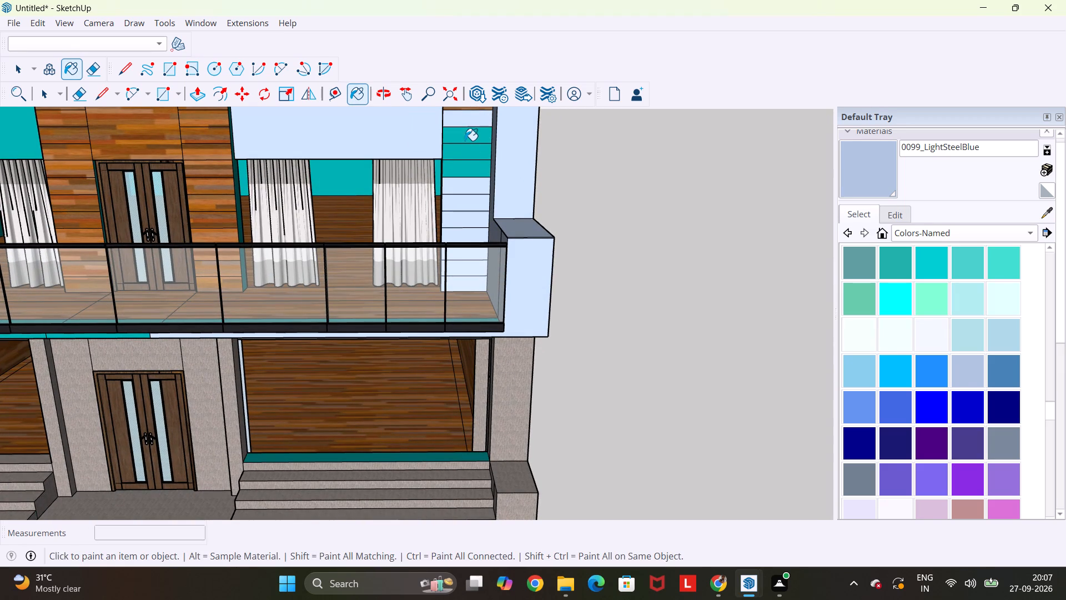
pyautogui.click(464, 133)
pyautogui.click(466, 154)
pyautogui.click(465, 163)
# Paint the panel above the first-floor door and the upper cladding strips on its SHOP-2 side with 0099_LightSteelBlue.
pyautogui.scroll(-6, 462, 165)
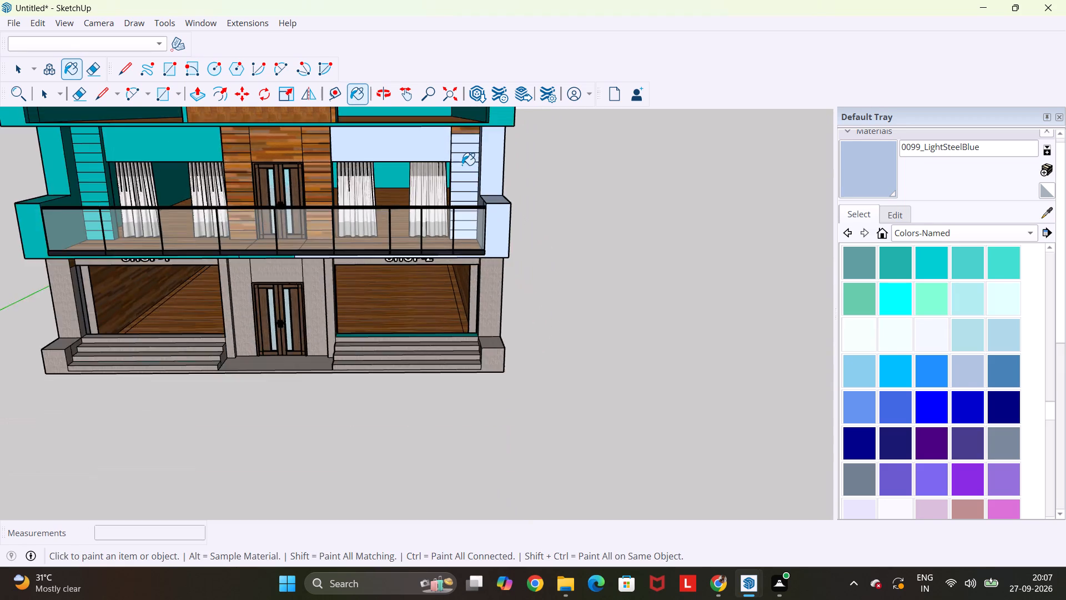
pyautogui.scroll(-4, 462, 165)
pyautogui.scroll(10, 447, 142)
pyautogui.click(301, 150)
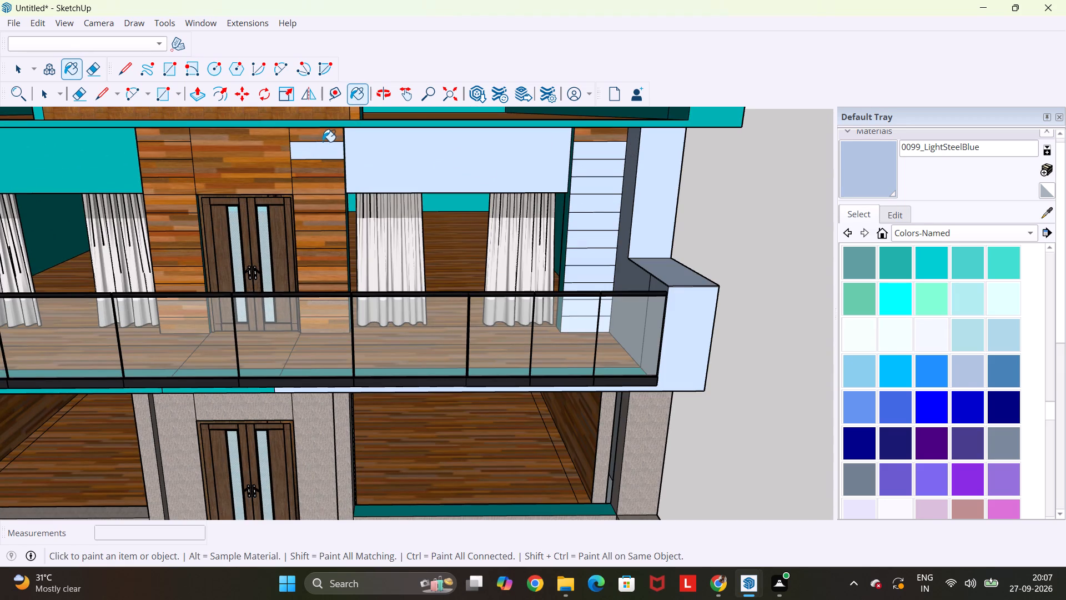
pyautogui.click(325, 136)
pyautogui.click(232, 160)
pyautogui.click(331, 169)
pyautogui.click(322, 192)
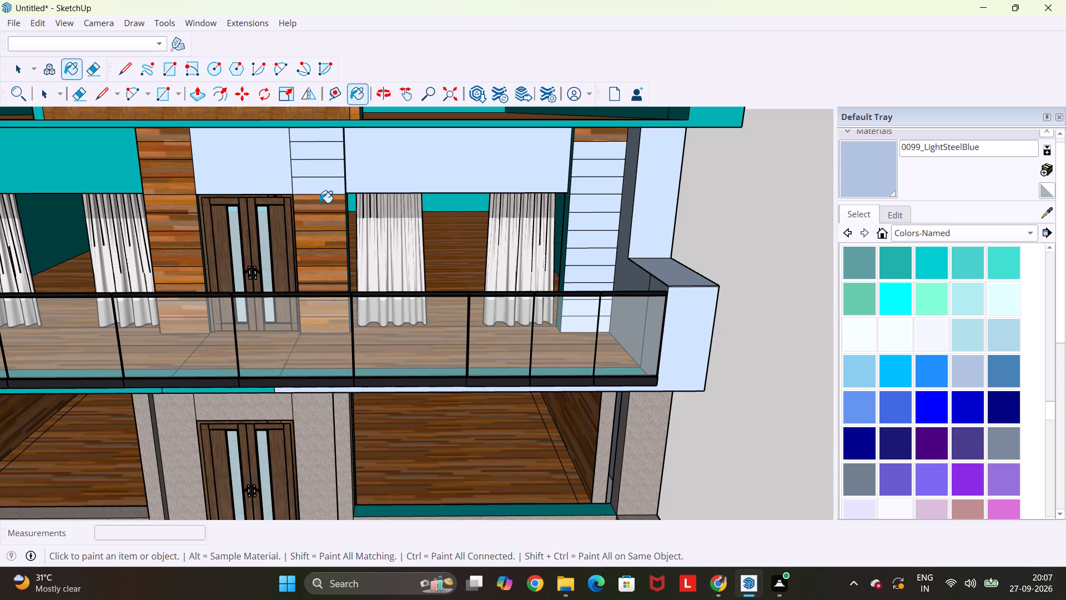
pyautogui.click(318, 210)
pyautogui.click(319, 225)
pyautogui.click(324, 242)
pyautogui.moveTo(323, 254); pyautogui.dragTo(323, 261)
pyautogui.click(324, 271)
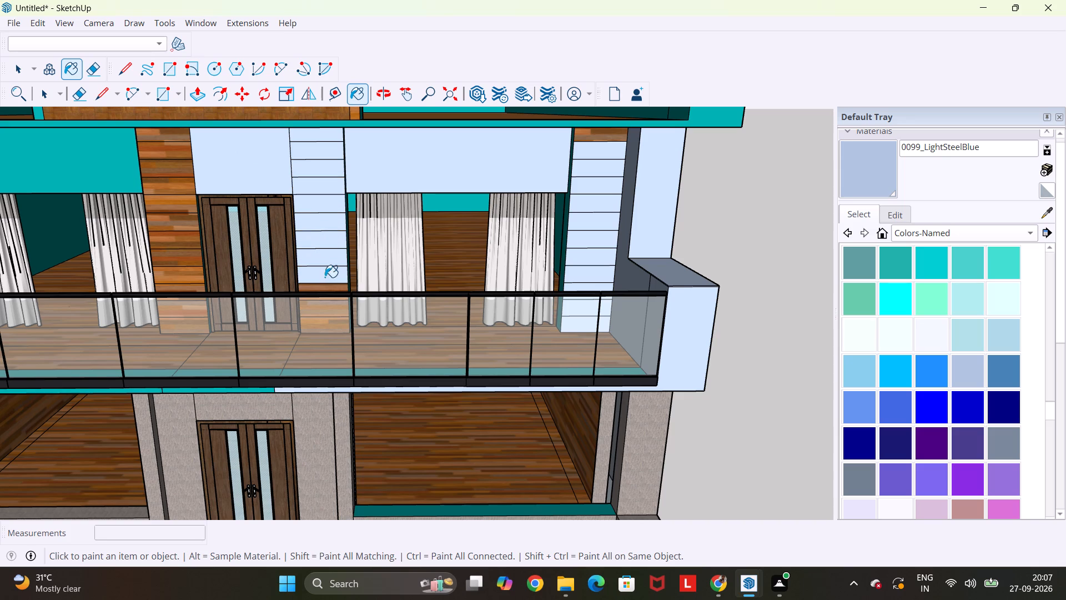
# Paint the lowest cladding strips on the SHOP-2 side of the first-floor door, down to the balcony floor, with 0099_LightSteelBlue.
pyautogui.moveTo(335, 243); pyautogui.dragTo(339, 322, button='middle')
pyautogui.scroll(8, 339, 305)
pyautogui.click(328, 276)
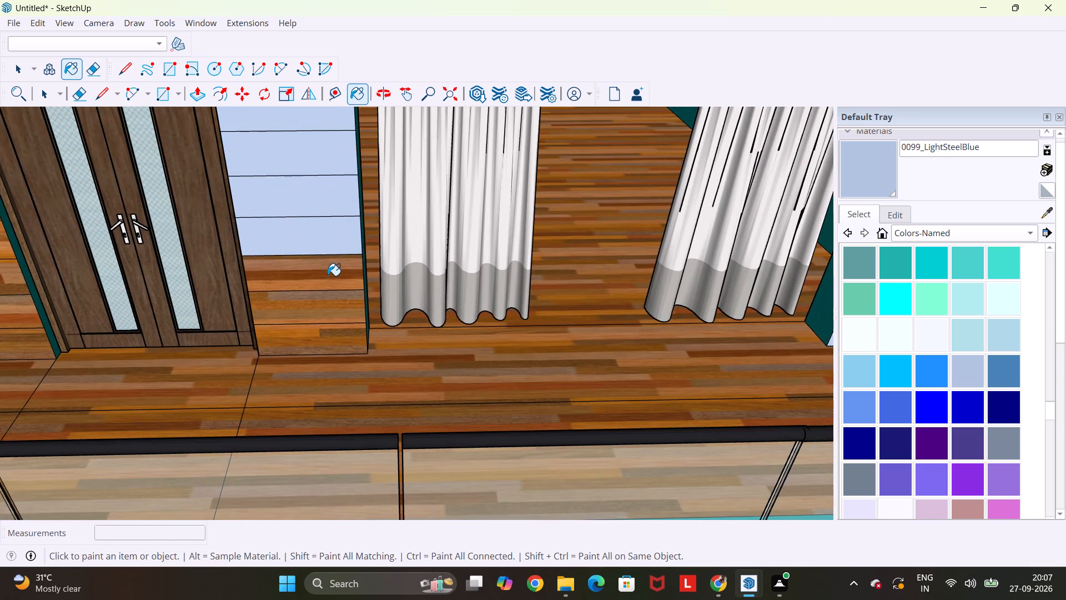
pyautogui.click(322, 311)
pyautogui.click(322, 336)
# Paint the lower and middle cladding strips on the SHOP-1 side of the first-floor door with 0099_LightSteelBlue.
pyautogui.scroll(-6, 143, 291)
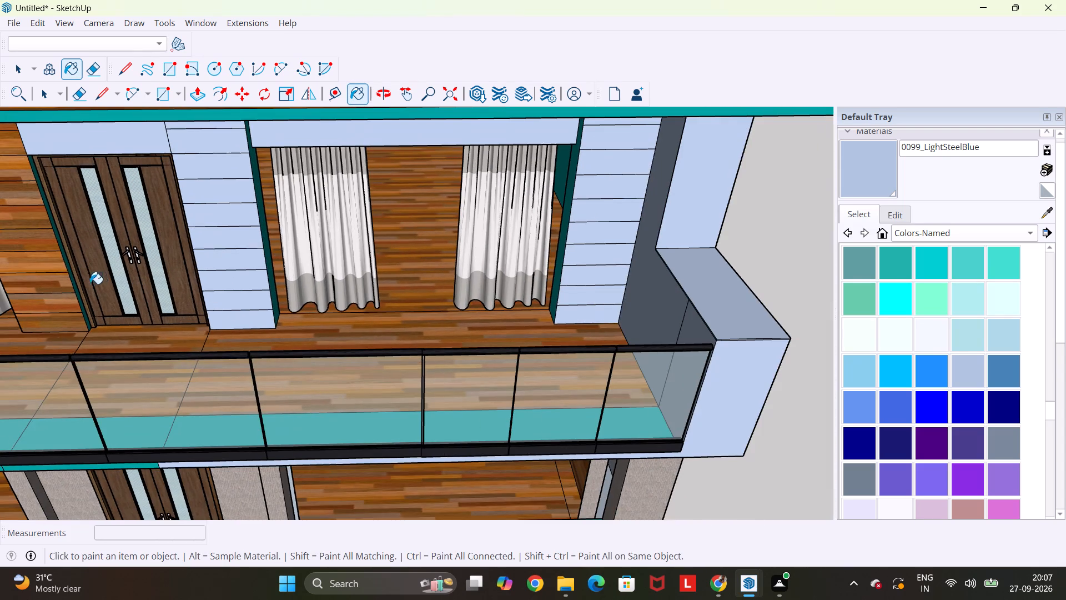
pyautogui.click(55, 271)
pyautogui.click(55, 276)
pyautogui.click(59, 309)
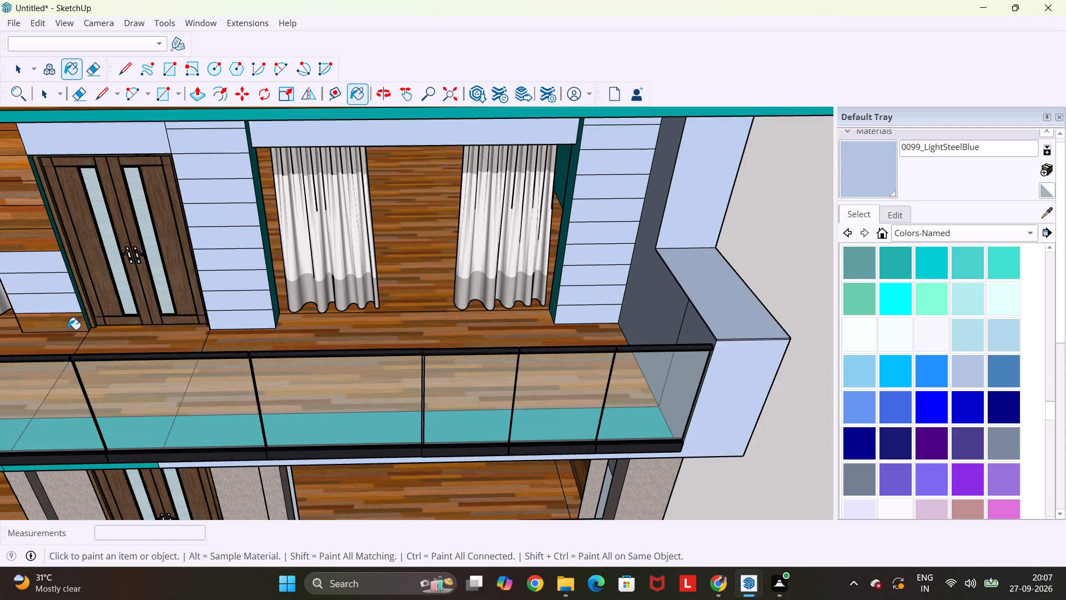
pyautogui.click(68, 329)
pyautogui.click(41, 242)
pyautogui.click(31, 210)
pyautogui.click(29, 193)
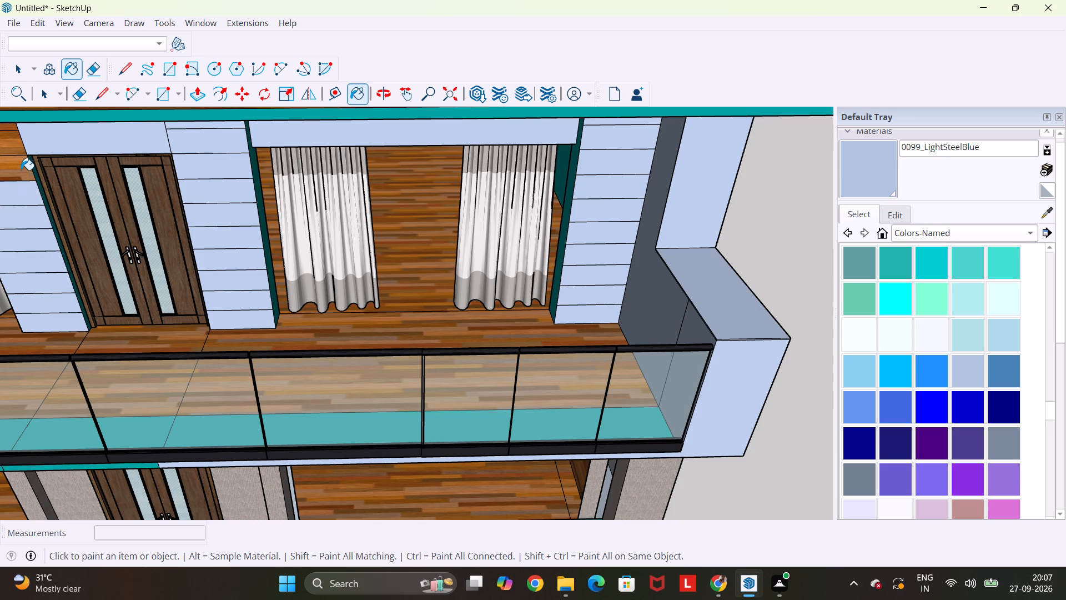
pyautogui.click(19, 167)
pyautogui.click(16, 144)
# Paint the topmost cladding strip beside the first-floor window above SHOP-2 with 0099_LightSteelBlue.
pyautogui.scroll(-10, 15, 143)
pyautogui.moveTo(129, 219); pyautogui.dragTo(167, 158, button='middle')
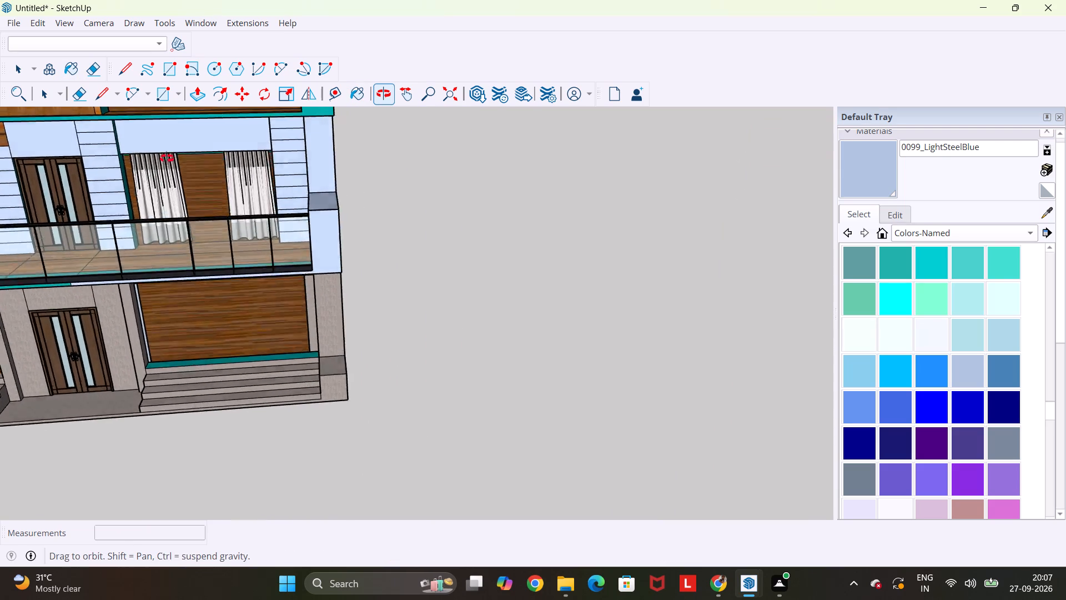
pyautogui.moveTo(167, 158); pyautogui.dragTo(290, 121, button='middle')
pyautogui.scroll(4, 288, 121)
pyautogui.click(279, 105)
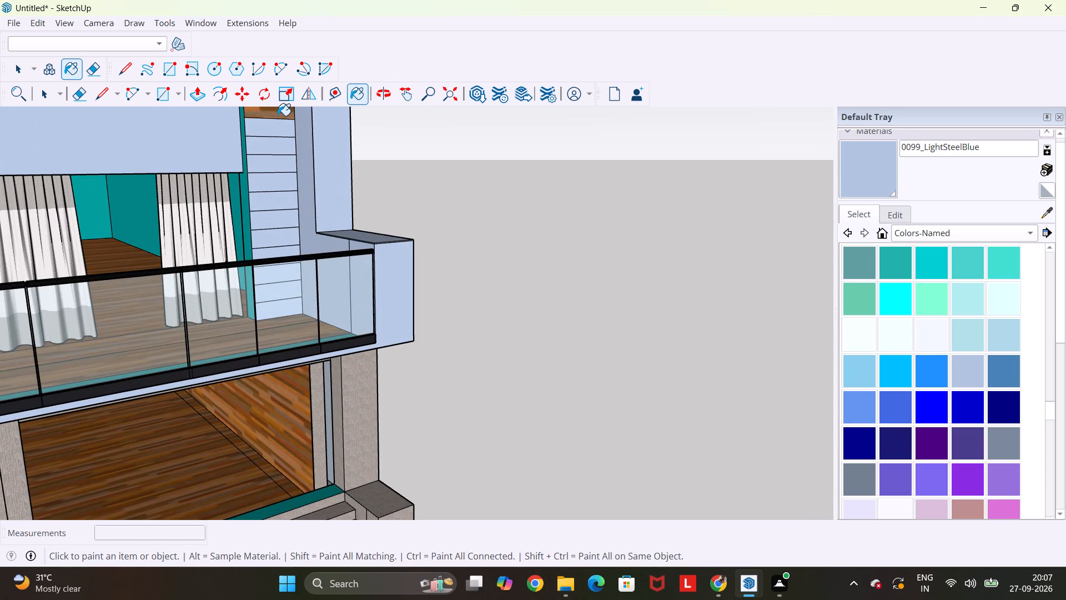
pyautogui.click(278, 116)
# Paint the remaining top cladding strips on the SHOP-1 side of the first-floor door with 0099_LightSteelBlue.
pyautogui.scroll(-11, 259, 132)
pyautogui.scroll(5, 8, 166)
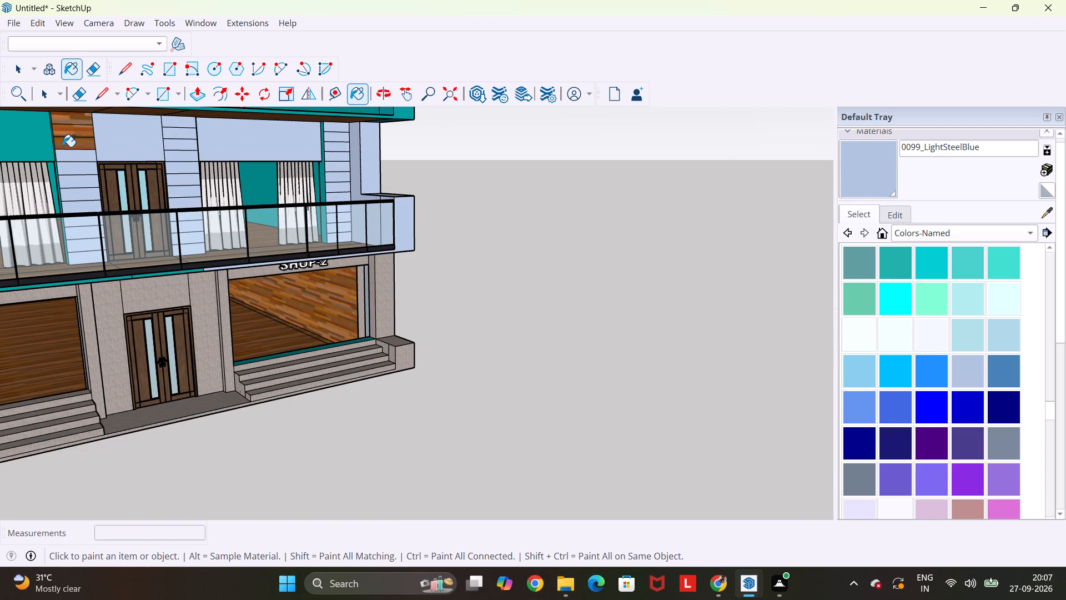
pyautogui.click(69, 141)
pyautogui.click(69, 132)
pyautogui.click(72, 119)
# Examine the whole front façade and balcony to compare the light blue surfaces with the remaining teal ones.
pyautogui.scroll(-10, 71, 119)
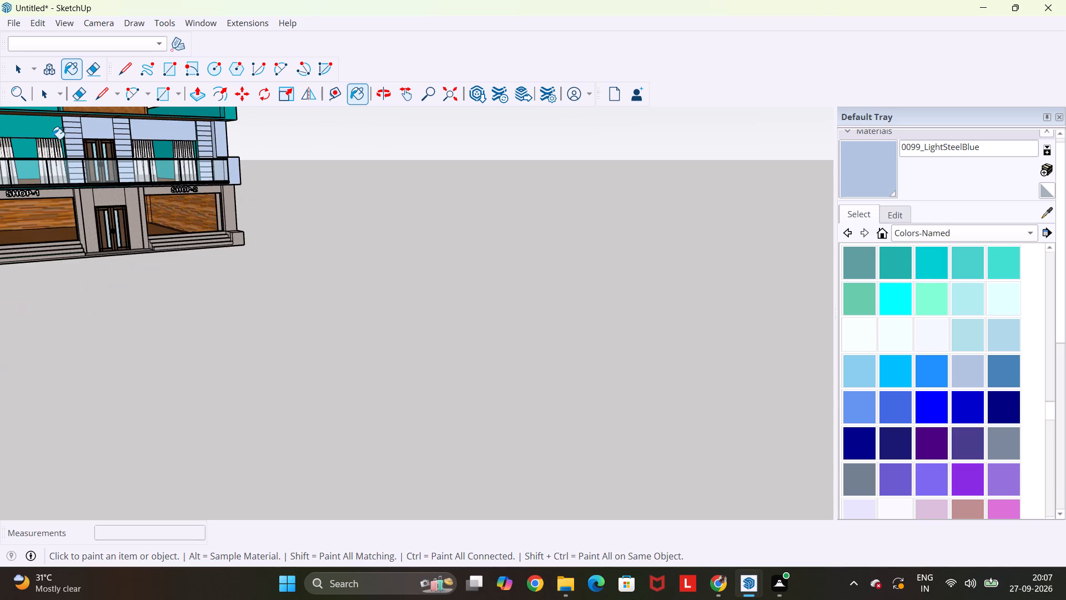
pyautogui.moveTo(125, 151); pyautogui.dragTo(42, 172, button='middle')
pyautogui.scroll(4, 33, 164)
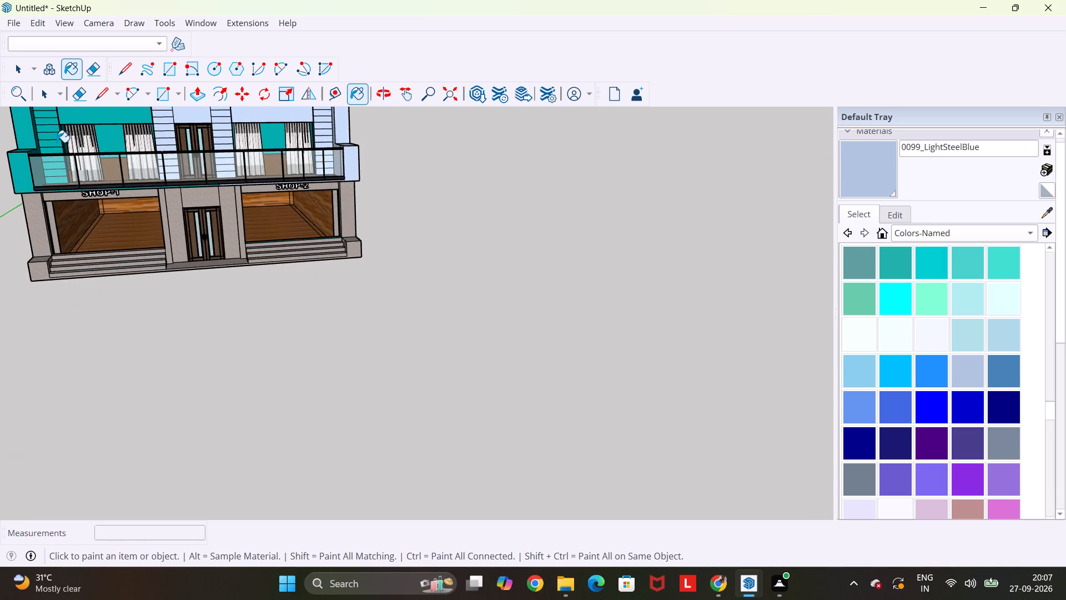
pyautogui.scroll(5, 57, 142)
pyautogui.moveTo(138, 144); pyautogui.dragTo(135, 176, button='middle')
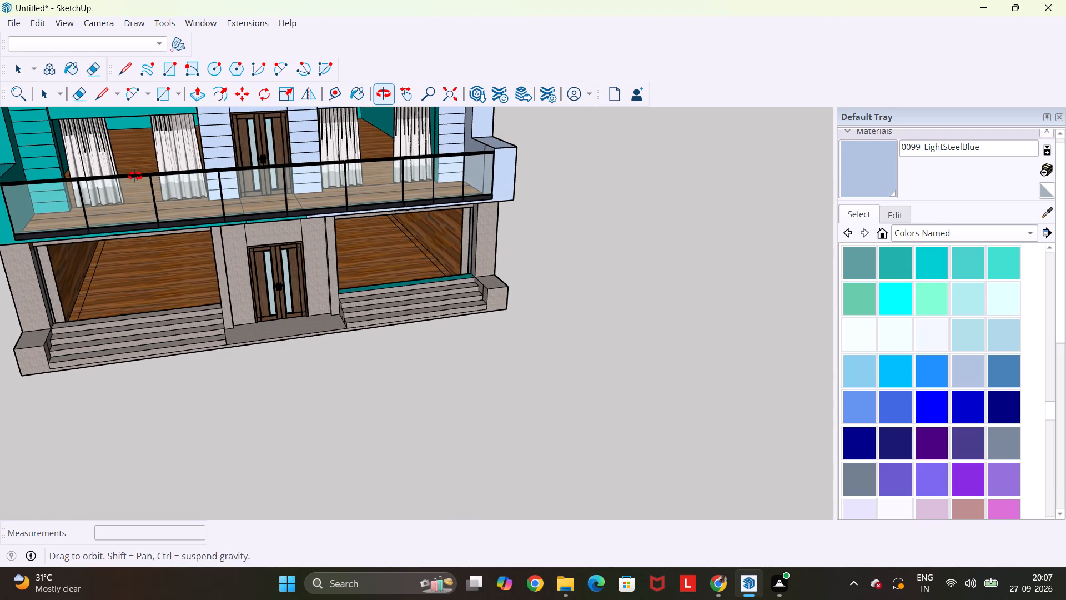
pyautogui.moveTo(135, 176); pyautogui.dragTo(135, 174, button='middle')
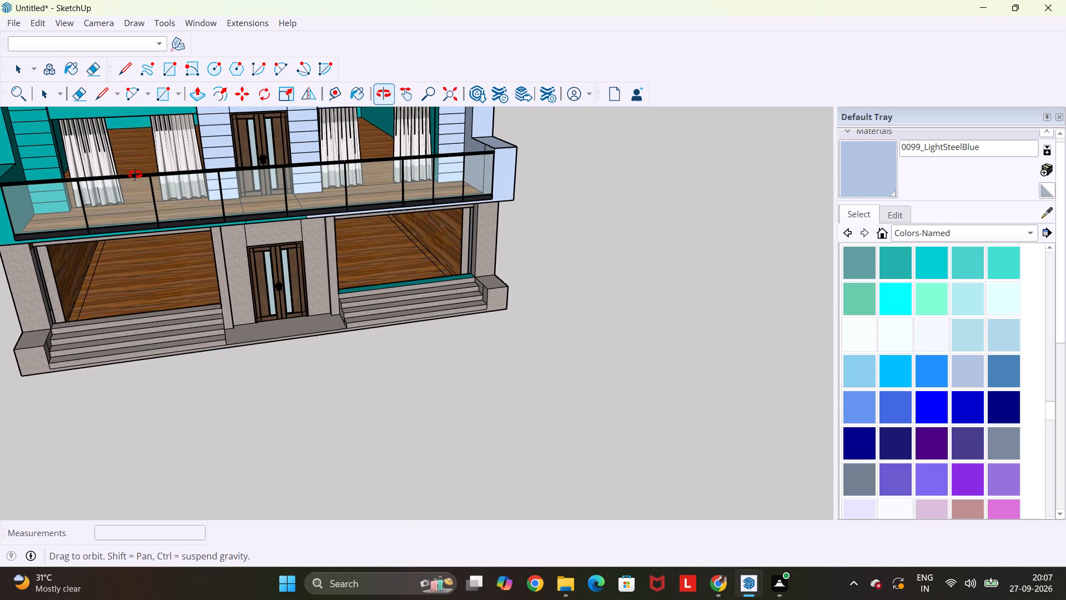
pyautogui.moveTo(135, 174); pyautogui.dragTo(140, 158, button='middle')
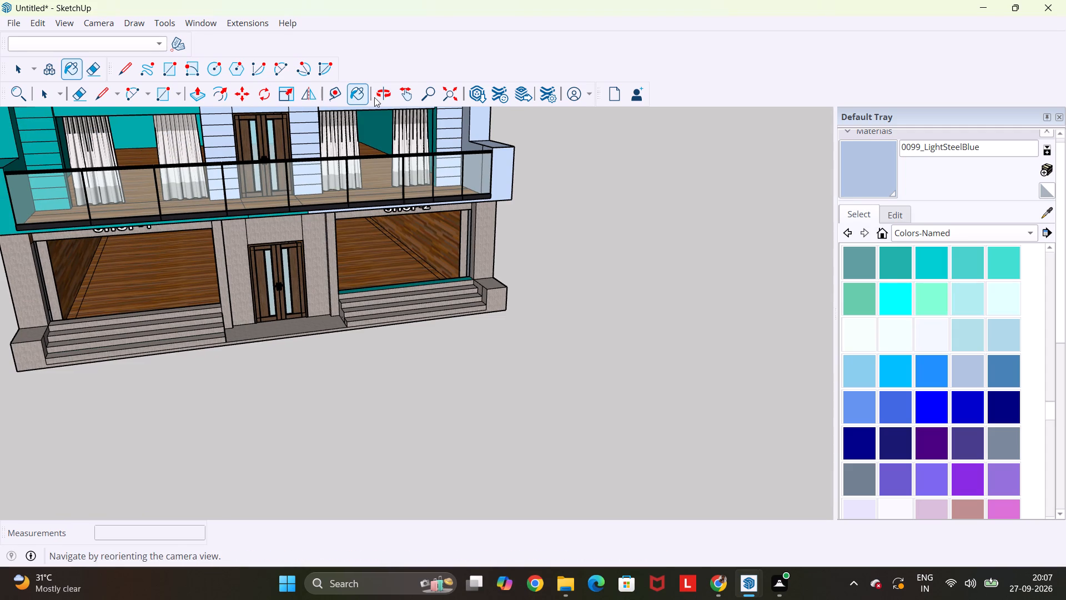
pyautogui.click(400, 89)
pyautogui.moveTo(339, 183); pyautogui.dragTo(433, 323)
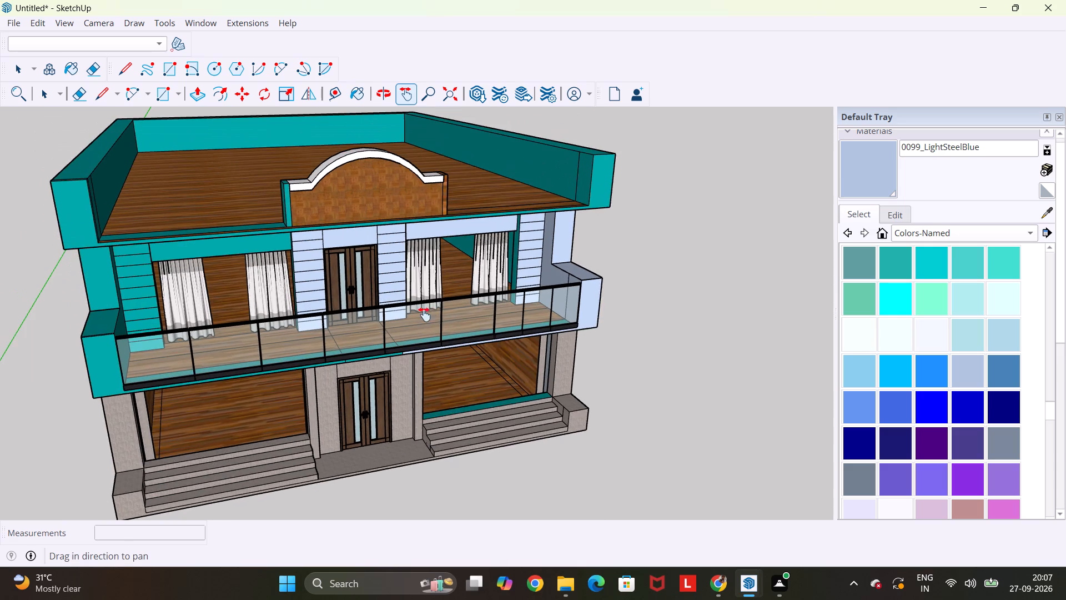
pyautogui.scroll(4, 271, 258)
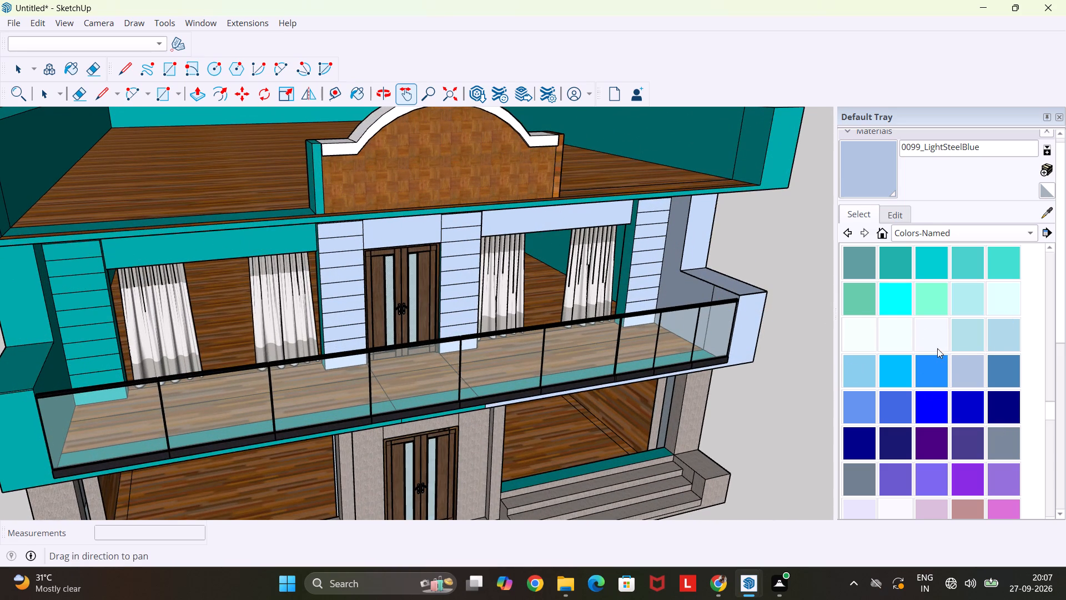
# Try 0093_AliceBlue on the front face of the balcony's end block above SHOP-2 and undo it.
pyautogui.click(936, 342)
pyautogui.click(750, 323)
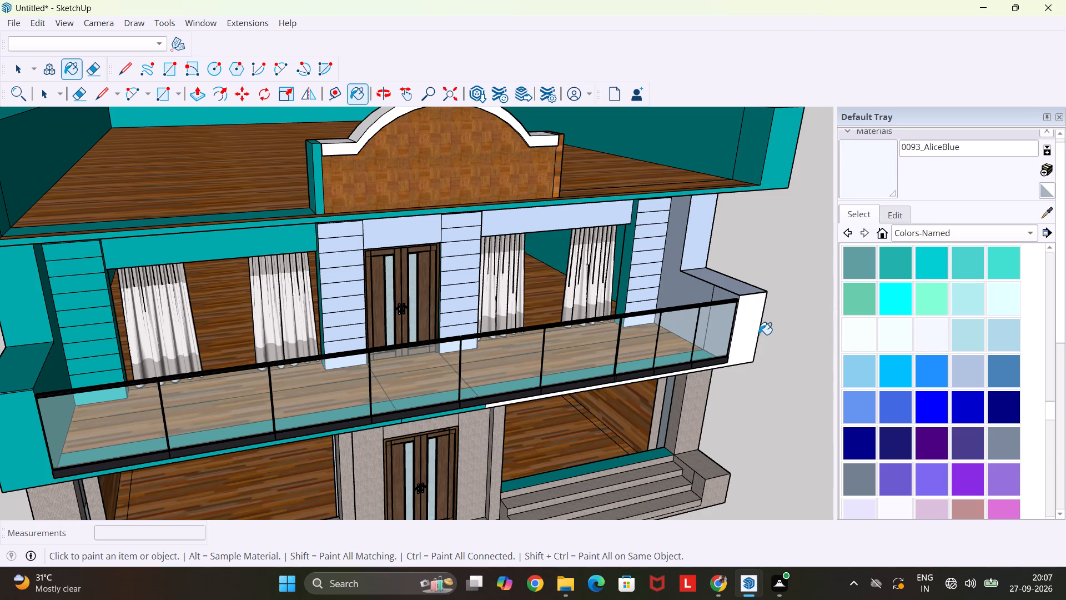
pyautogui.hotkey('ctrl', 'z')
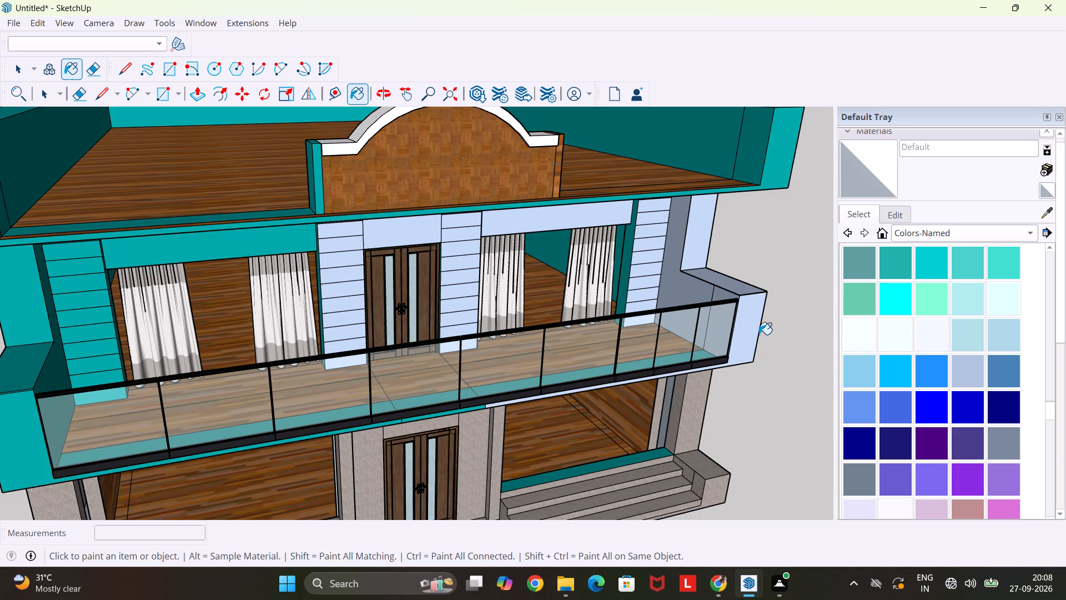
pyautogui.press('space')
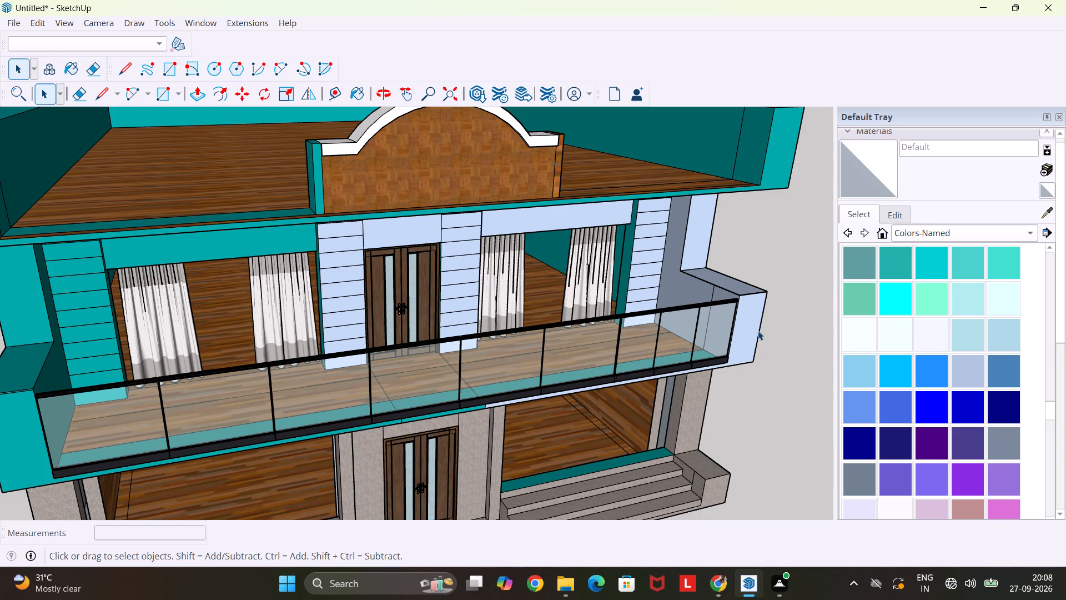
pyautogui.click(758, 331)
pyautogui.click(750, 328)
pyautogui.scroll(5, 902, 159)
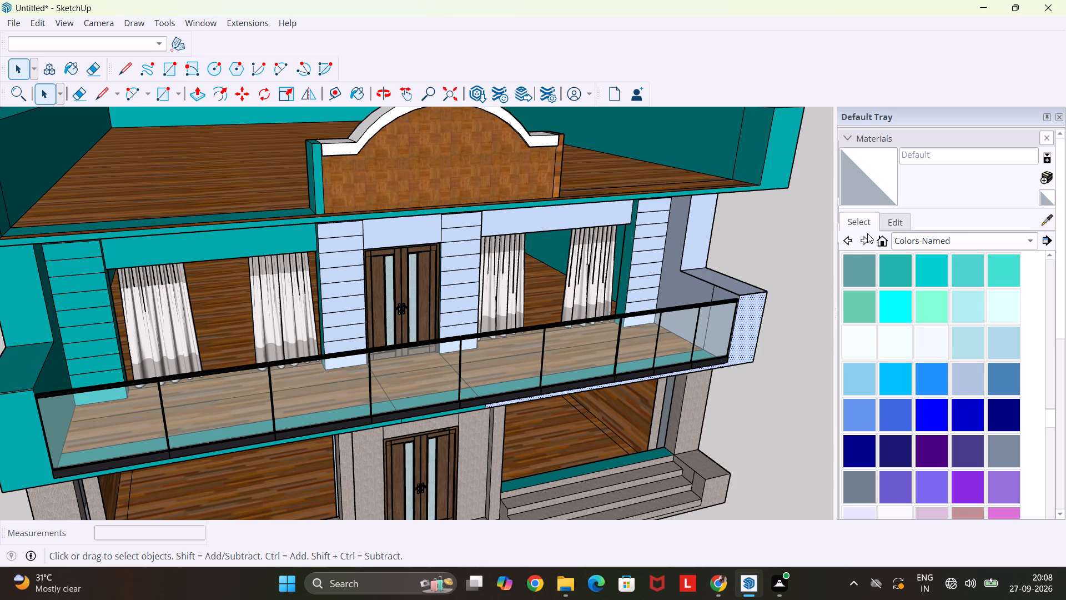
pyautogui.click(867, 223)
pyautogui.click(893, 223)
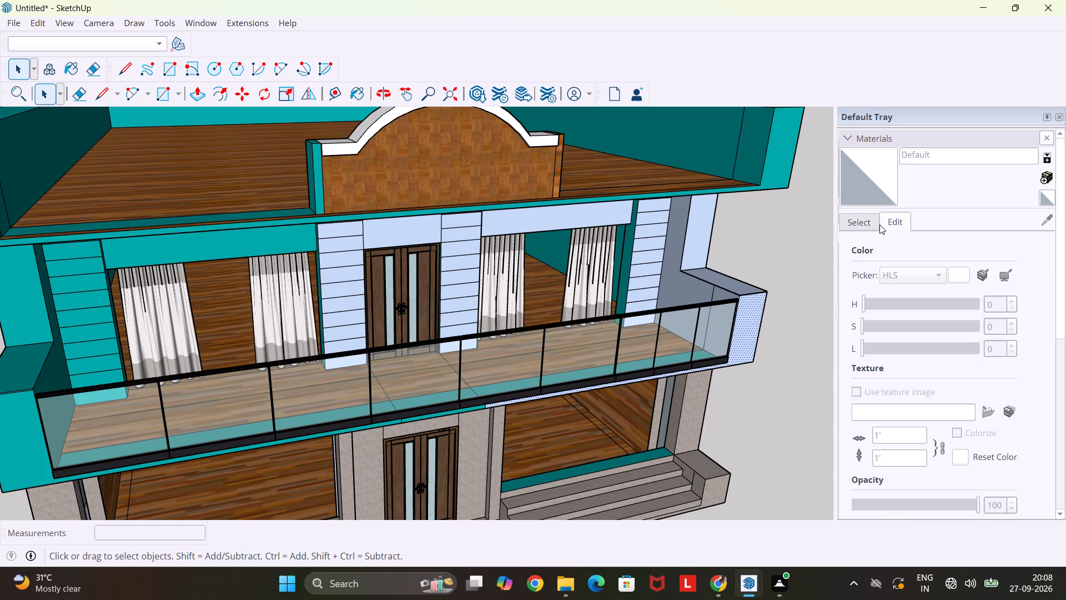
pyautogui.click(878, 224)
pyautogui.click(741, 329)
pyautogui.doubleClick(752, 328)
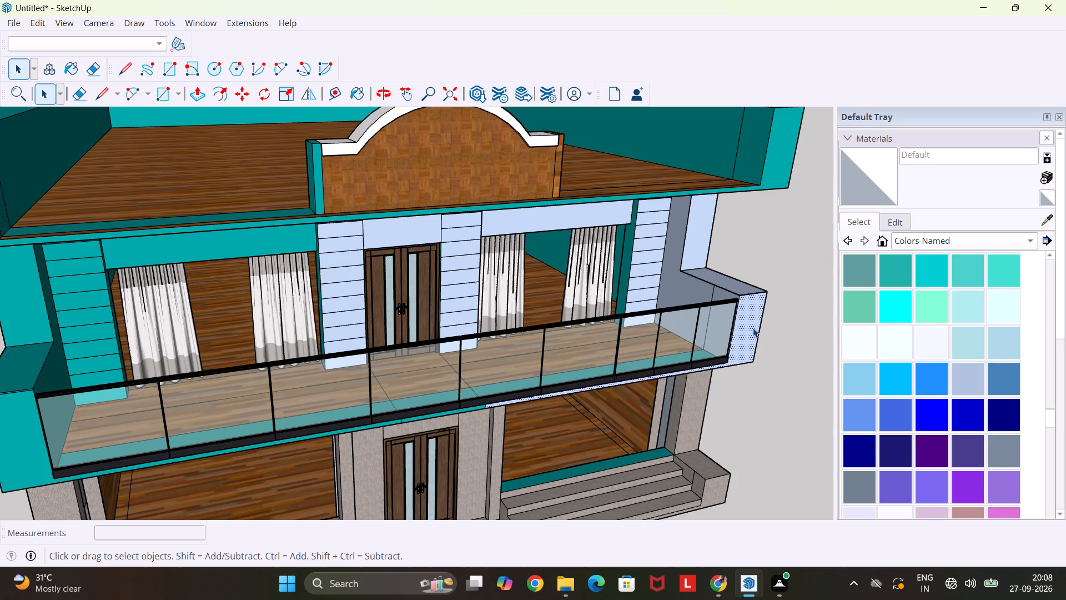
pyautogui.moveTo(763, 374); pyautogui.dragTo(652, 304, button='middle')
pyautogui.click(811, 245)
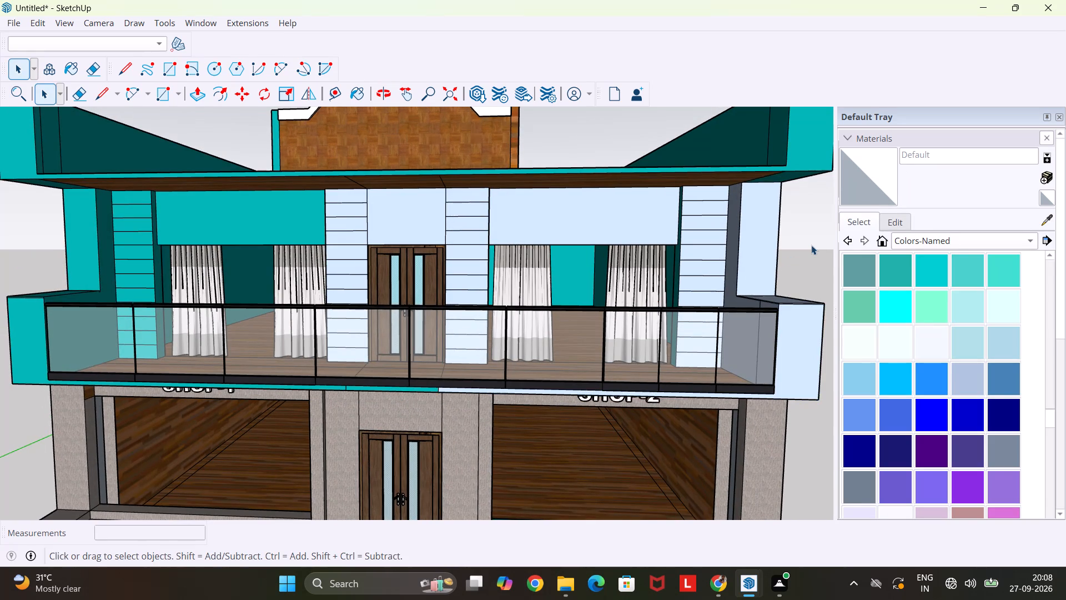
# Paint the panel above the first-floor door and the top cladding strip on its SHOP-2 side with Wood Bamboo from the Wood collection.
pyautogui.scroll(-5, 806, 258)
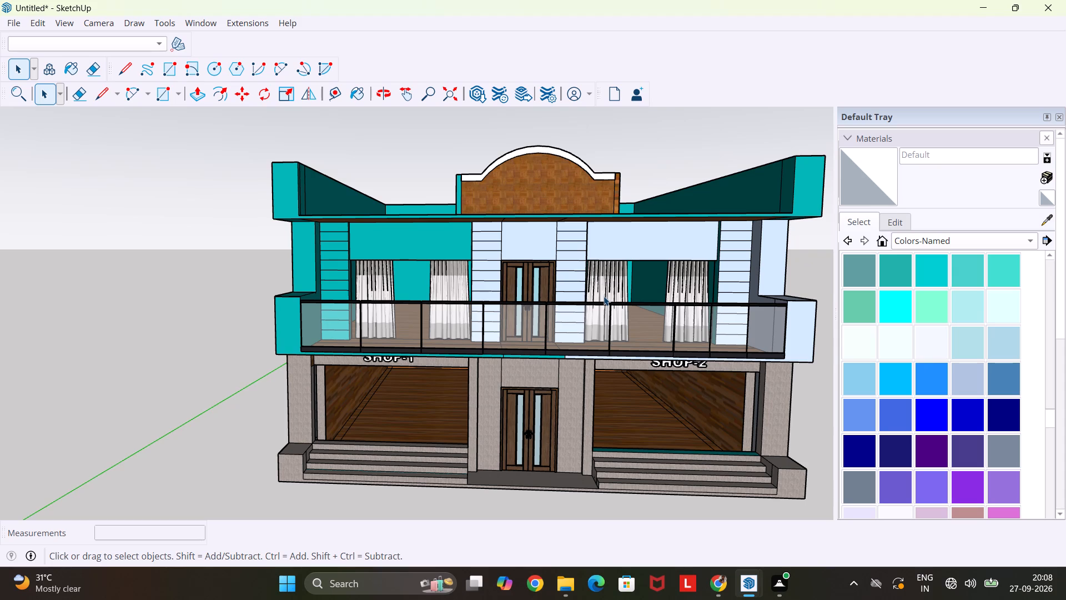
pyautogui.click(1024, 243)
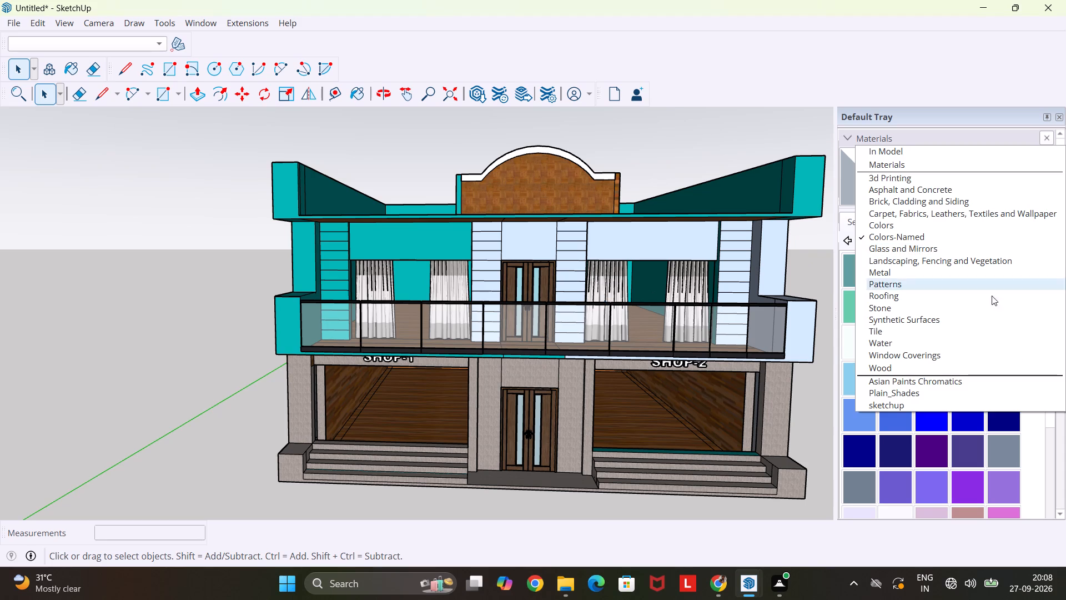
pyautogui.click(931, 372)
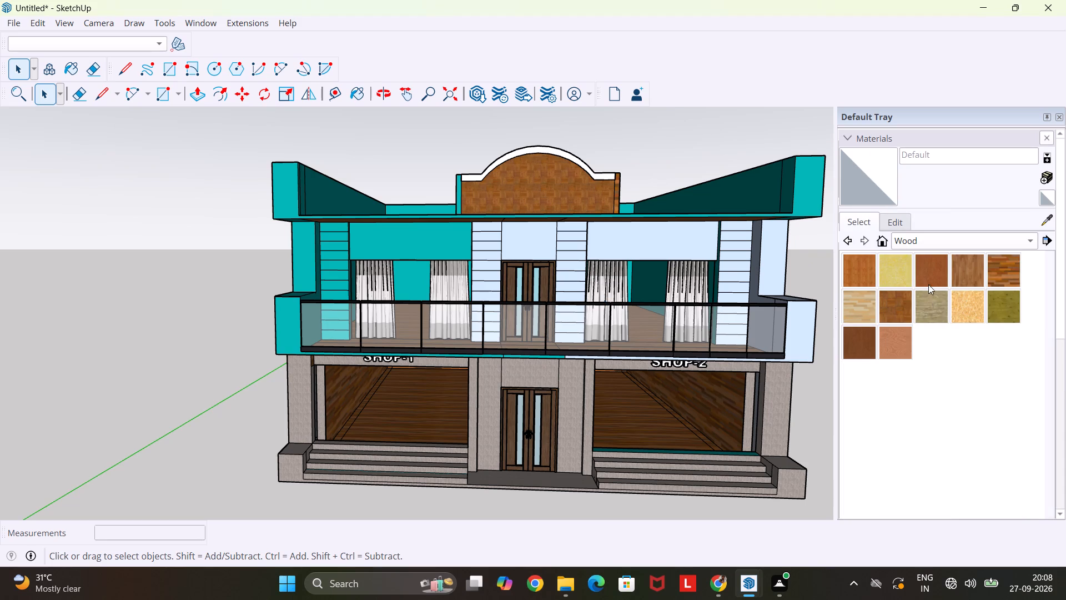
pyautogui.click(859, 271)
pyautogui.click(532, 240)
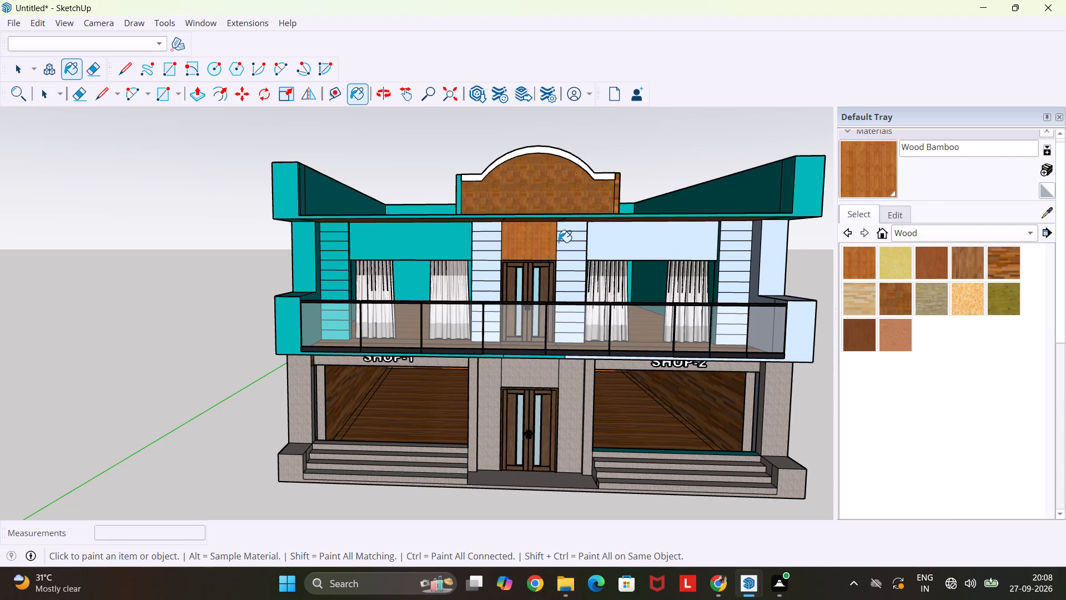
pyautogui.scroll(2, 559, 242)
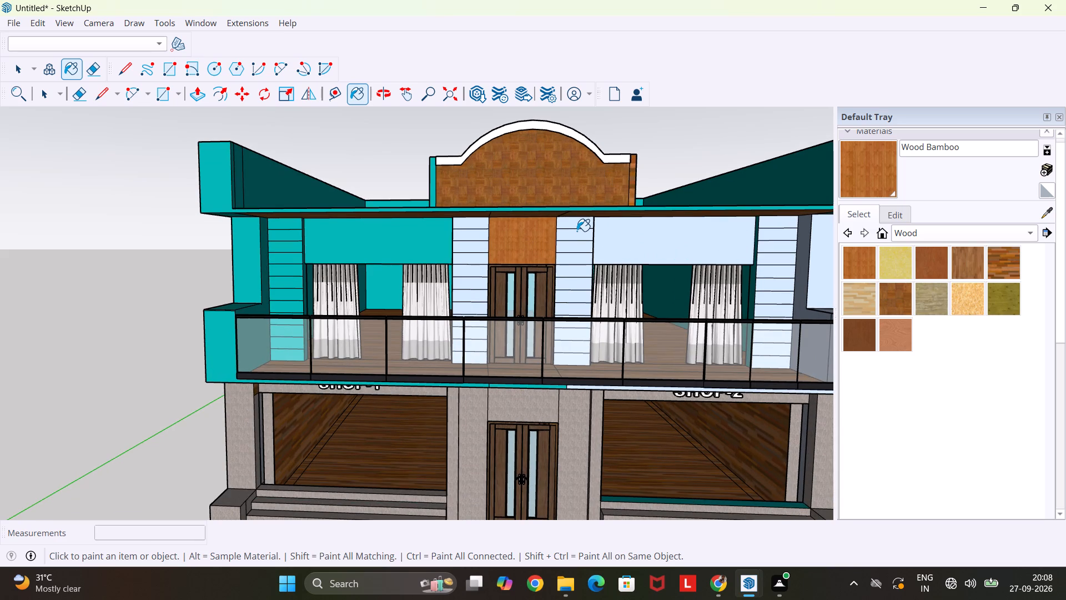
pyautogui.click(580, 225)
pyautogui.click(582, 240)
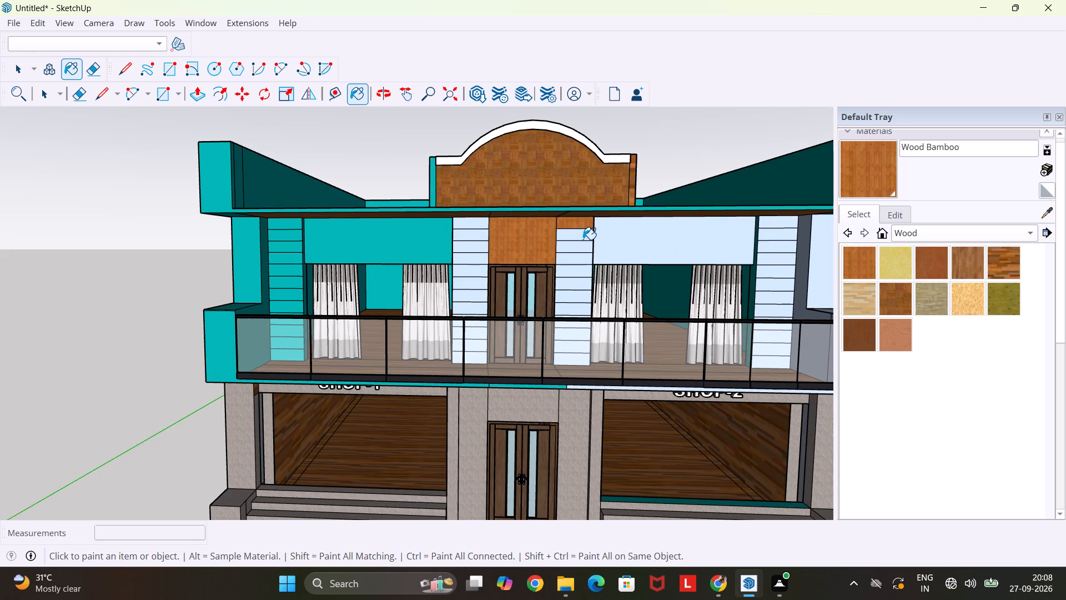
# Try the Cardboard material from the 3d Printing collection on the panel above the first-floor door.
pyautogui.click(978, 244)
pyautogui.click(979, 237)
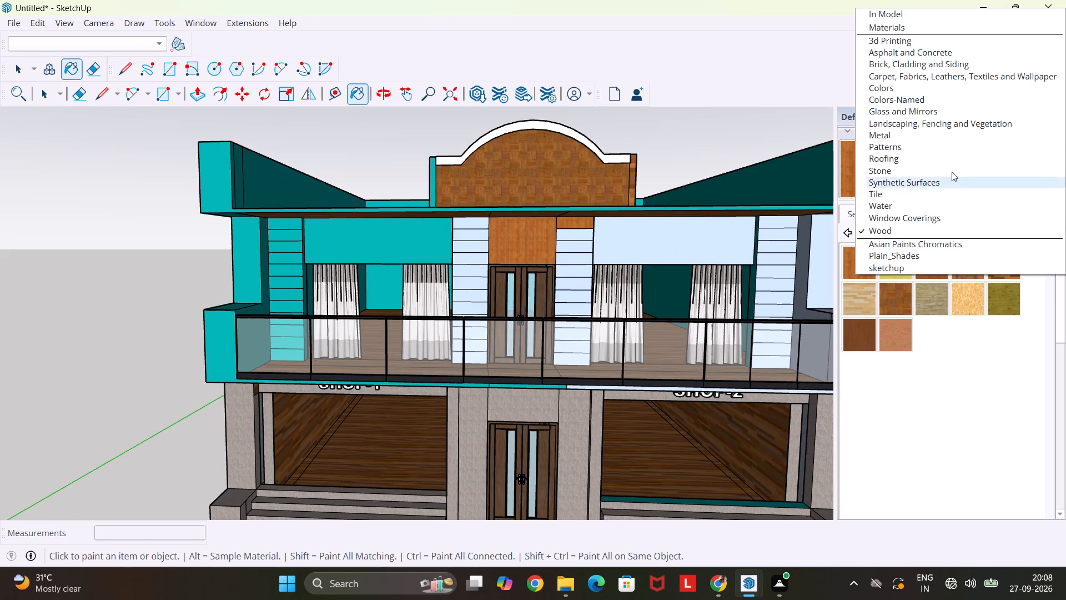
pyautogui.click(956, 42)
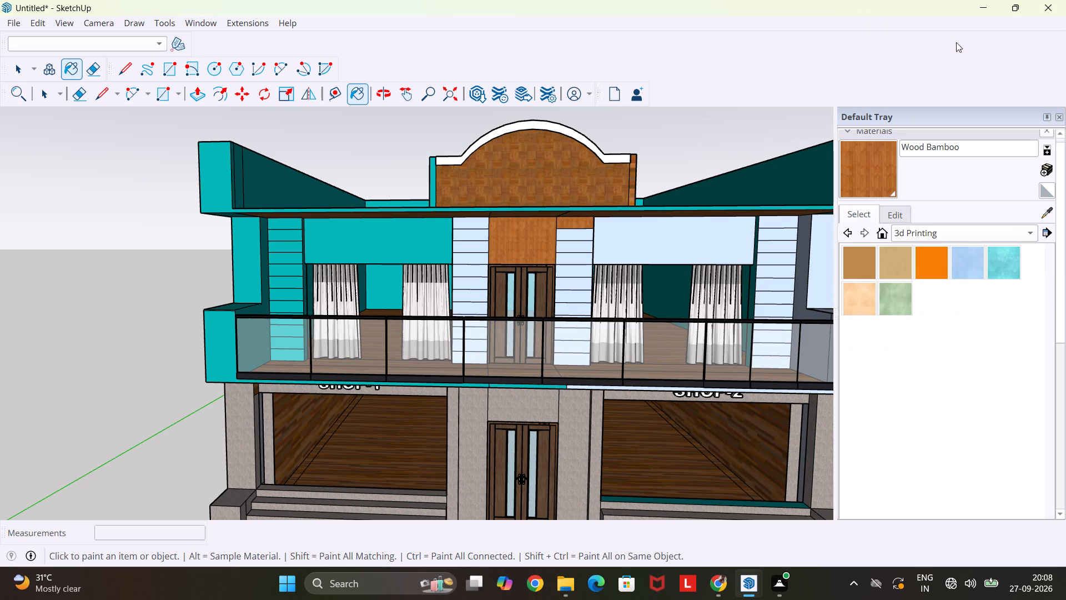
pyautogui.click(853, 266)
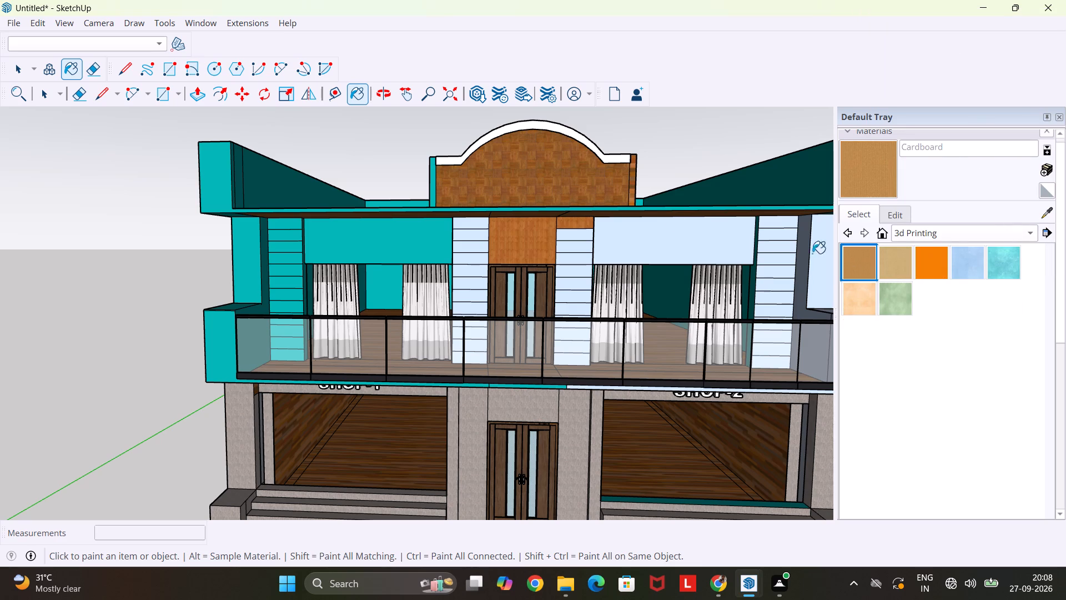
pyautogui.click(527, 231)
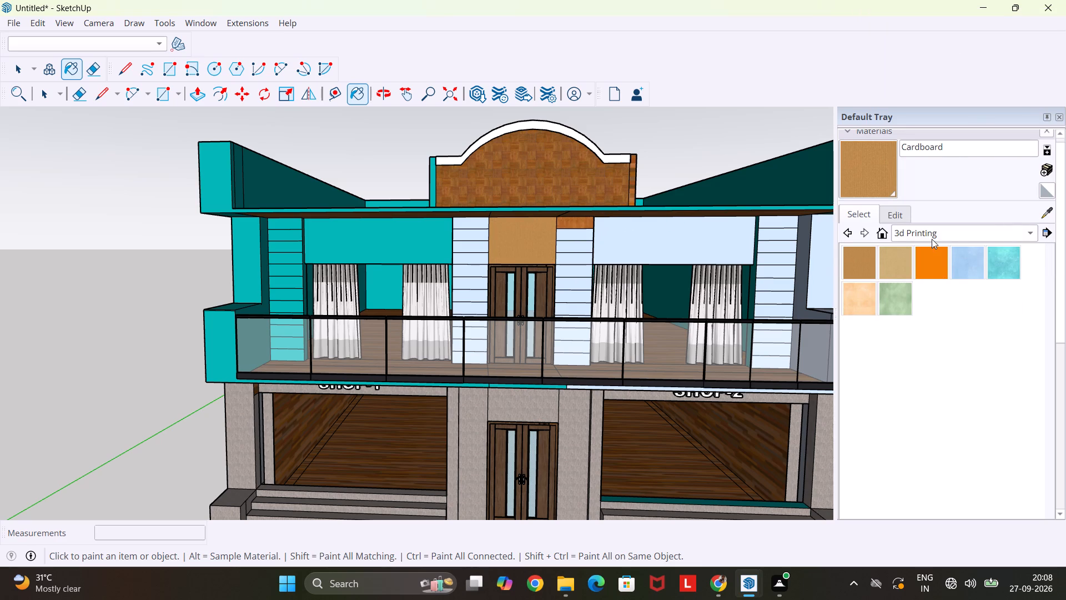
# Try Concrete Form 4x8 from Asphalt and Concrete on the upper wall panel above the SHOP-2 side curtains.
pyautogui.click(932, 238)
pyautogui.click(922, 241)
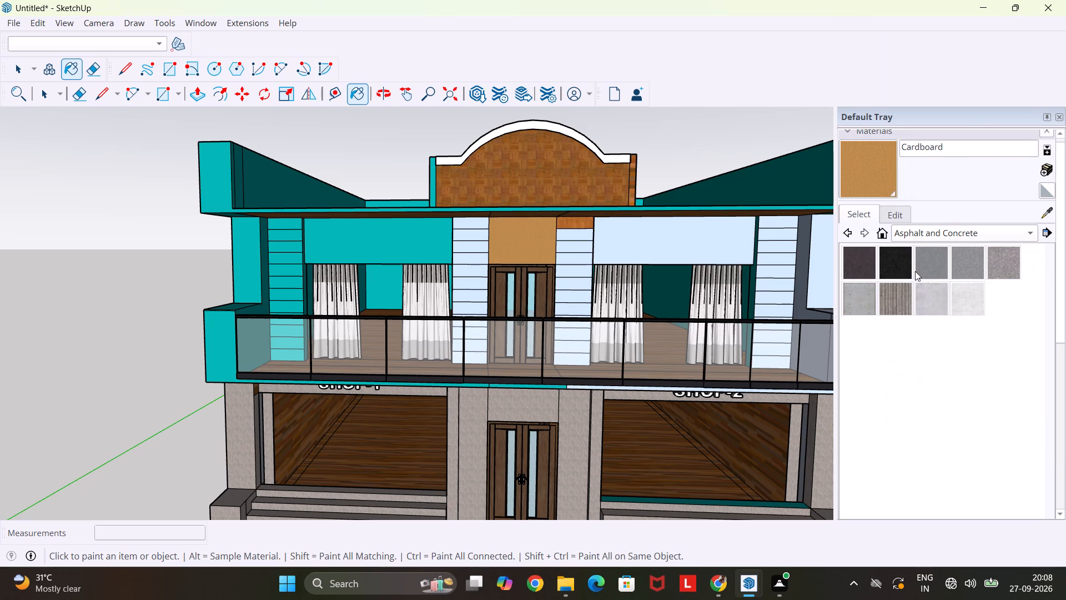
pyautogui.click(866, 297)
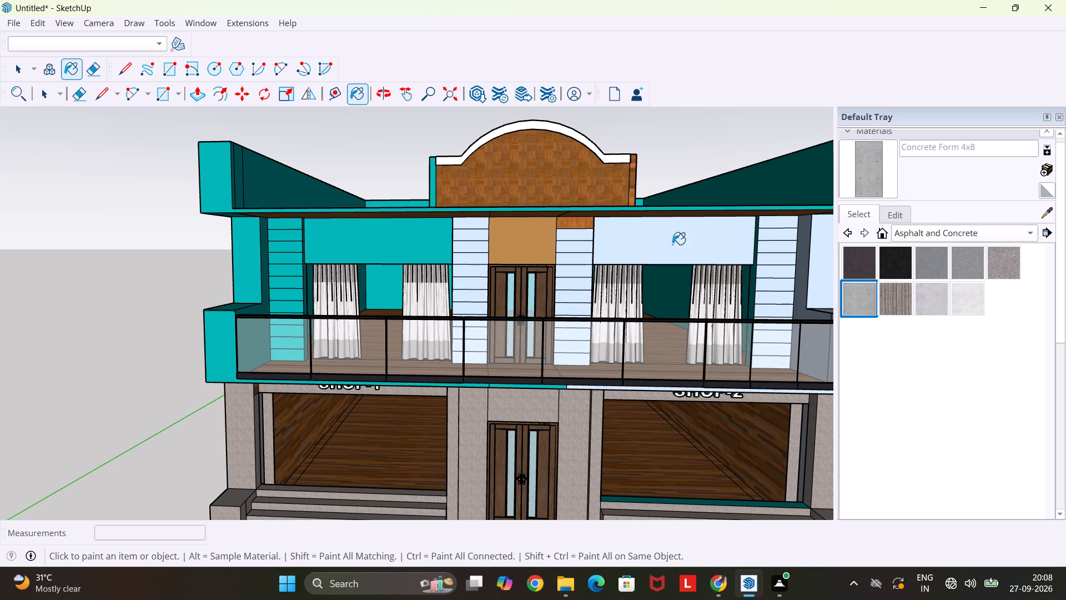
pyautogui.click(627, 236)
# Paint the panel above the first-floor door with Brick Antique 01 from the Brick, Cladding and Siding collection.
pyautogui.click(919, 234)
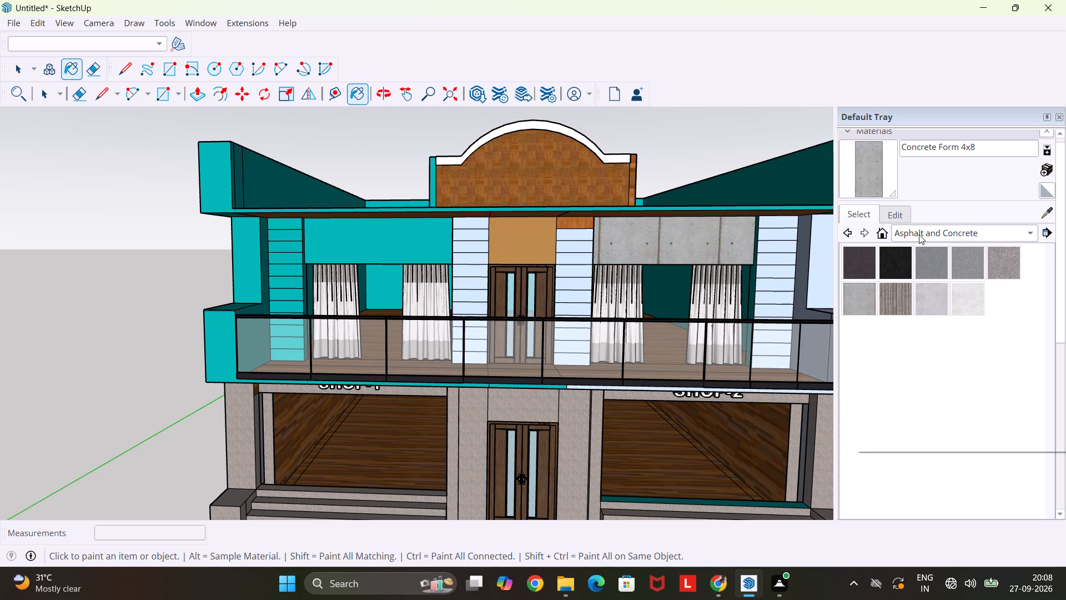
pyautogui.click(920, 243)
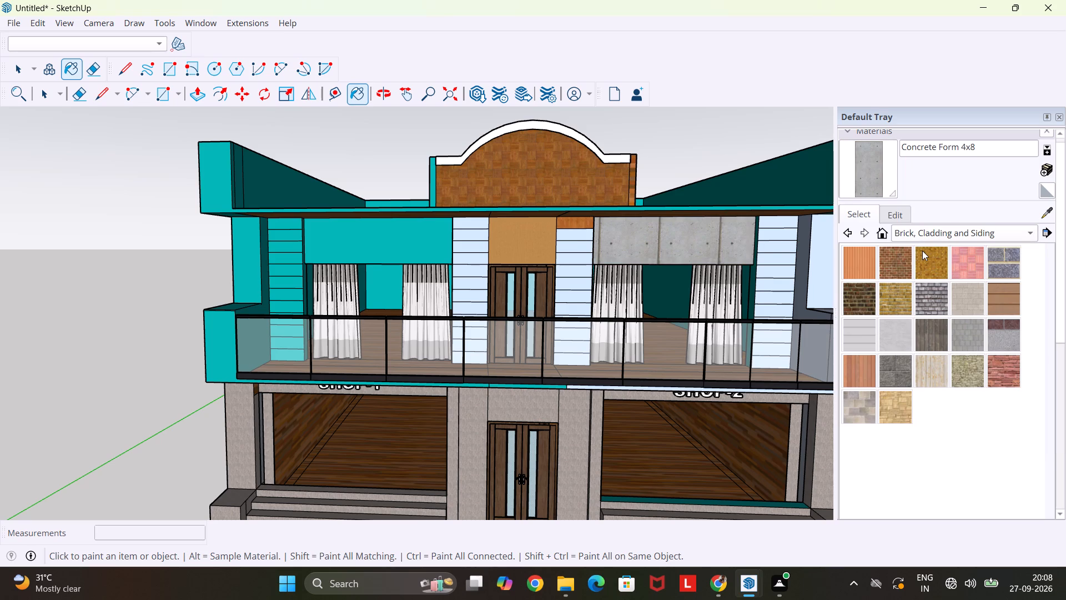
pyautogui.click(897, 261)
pyautogui.click(534, 244)
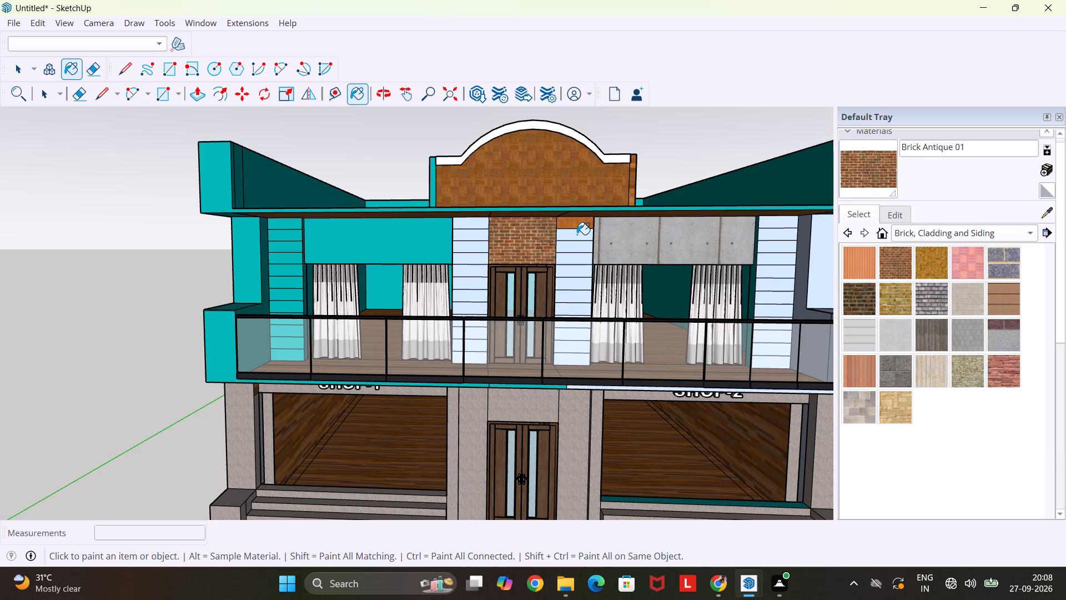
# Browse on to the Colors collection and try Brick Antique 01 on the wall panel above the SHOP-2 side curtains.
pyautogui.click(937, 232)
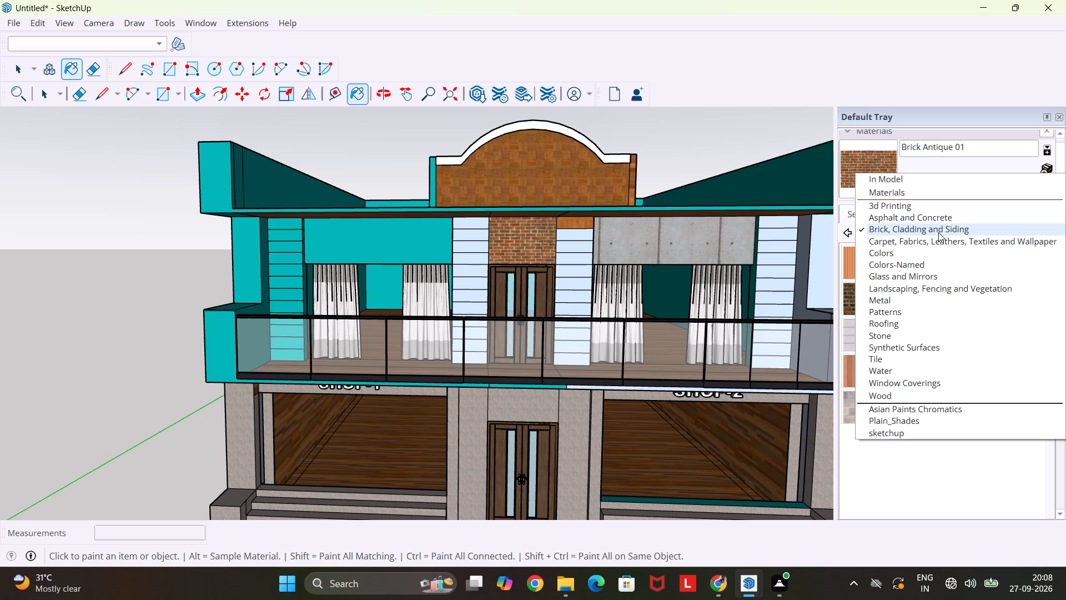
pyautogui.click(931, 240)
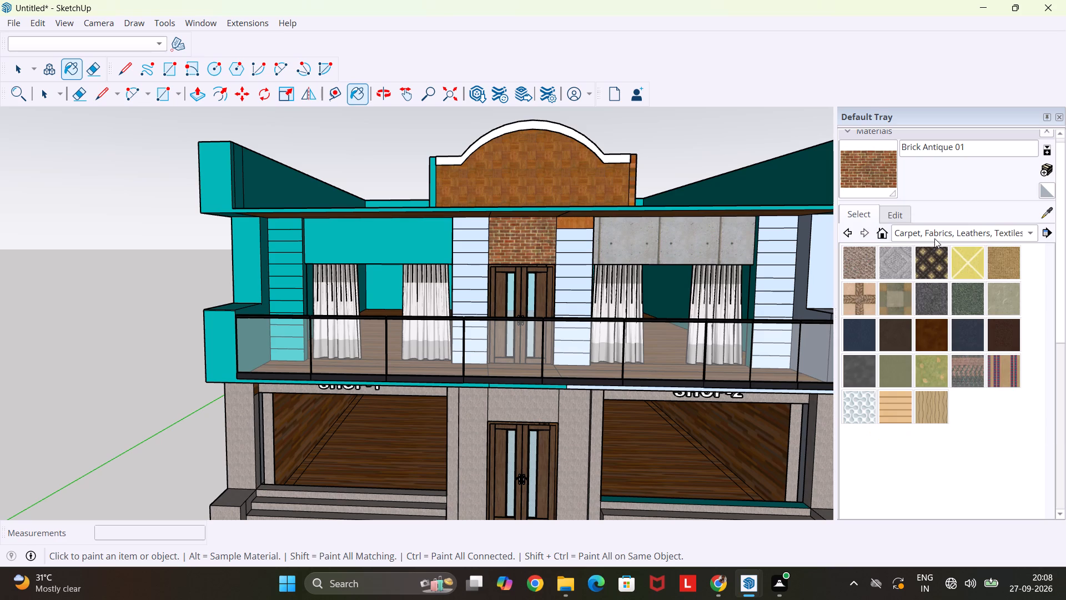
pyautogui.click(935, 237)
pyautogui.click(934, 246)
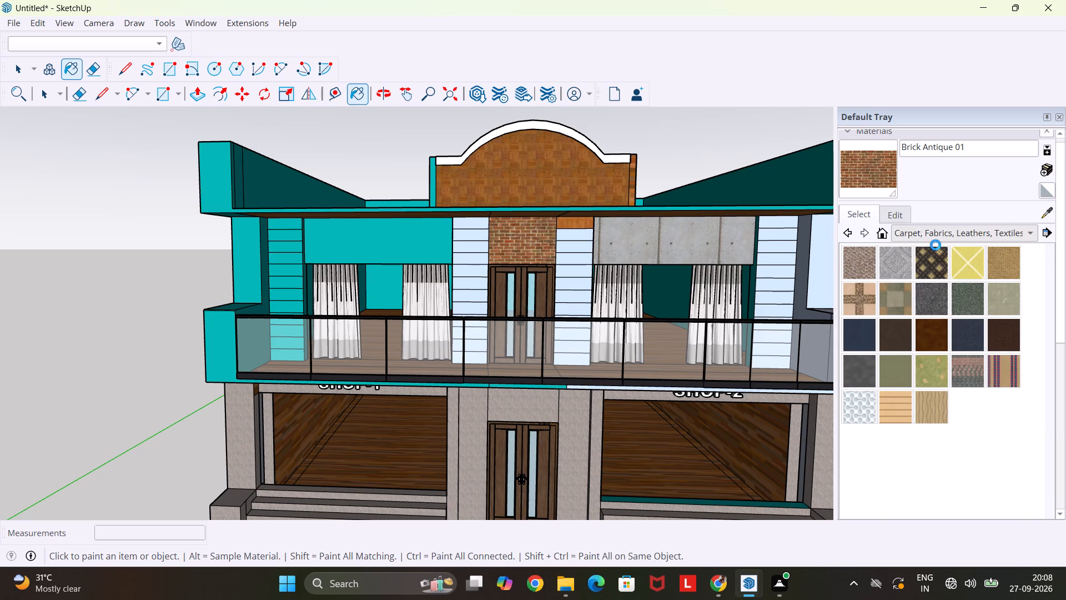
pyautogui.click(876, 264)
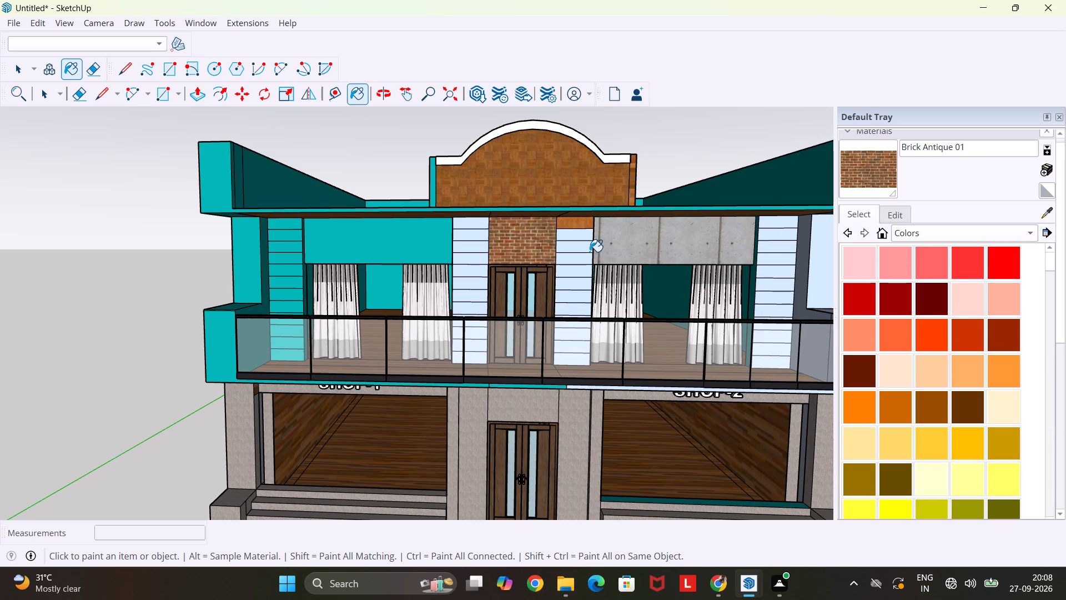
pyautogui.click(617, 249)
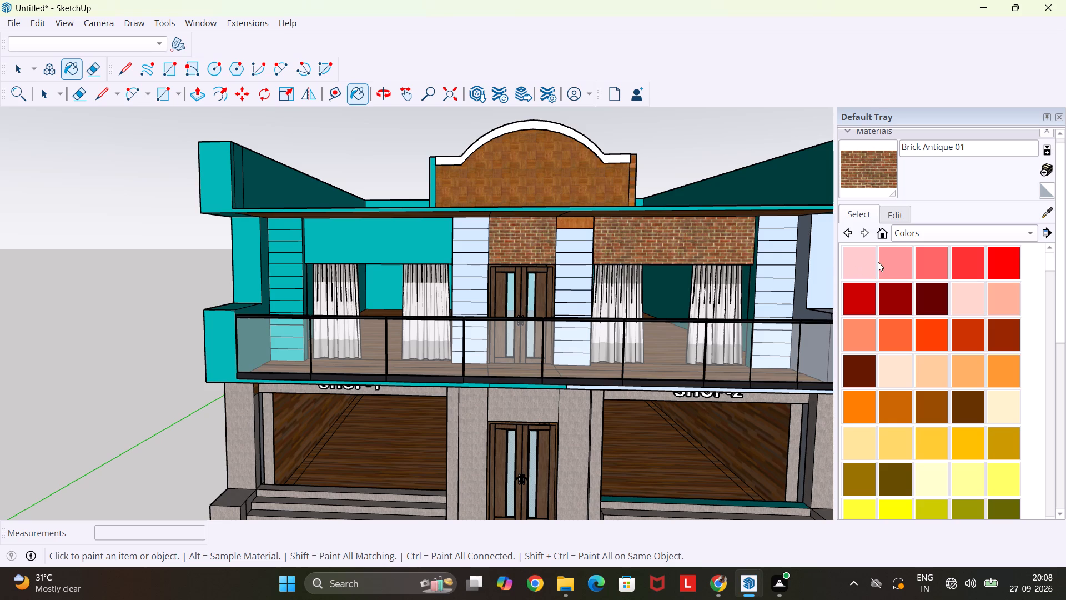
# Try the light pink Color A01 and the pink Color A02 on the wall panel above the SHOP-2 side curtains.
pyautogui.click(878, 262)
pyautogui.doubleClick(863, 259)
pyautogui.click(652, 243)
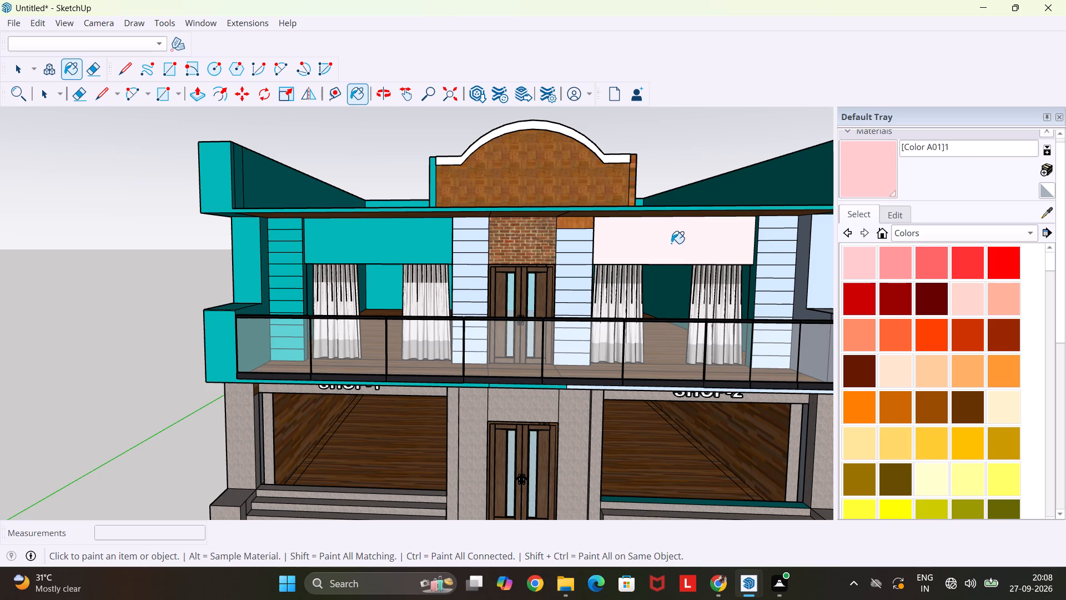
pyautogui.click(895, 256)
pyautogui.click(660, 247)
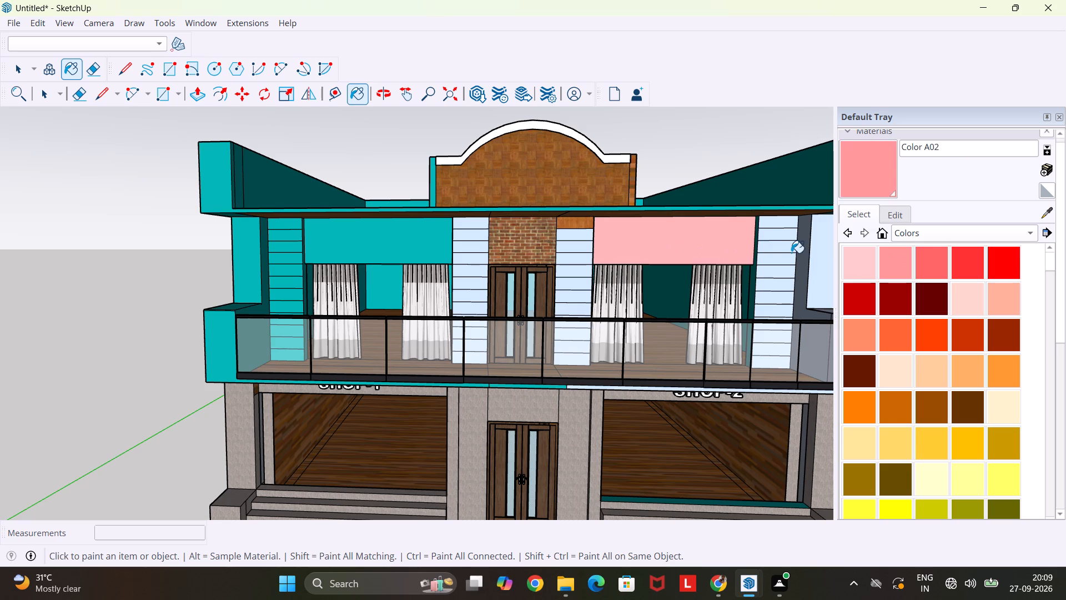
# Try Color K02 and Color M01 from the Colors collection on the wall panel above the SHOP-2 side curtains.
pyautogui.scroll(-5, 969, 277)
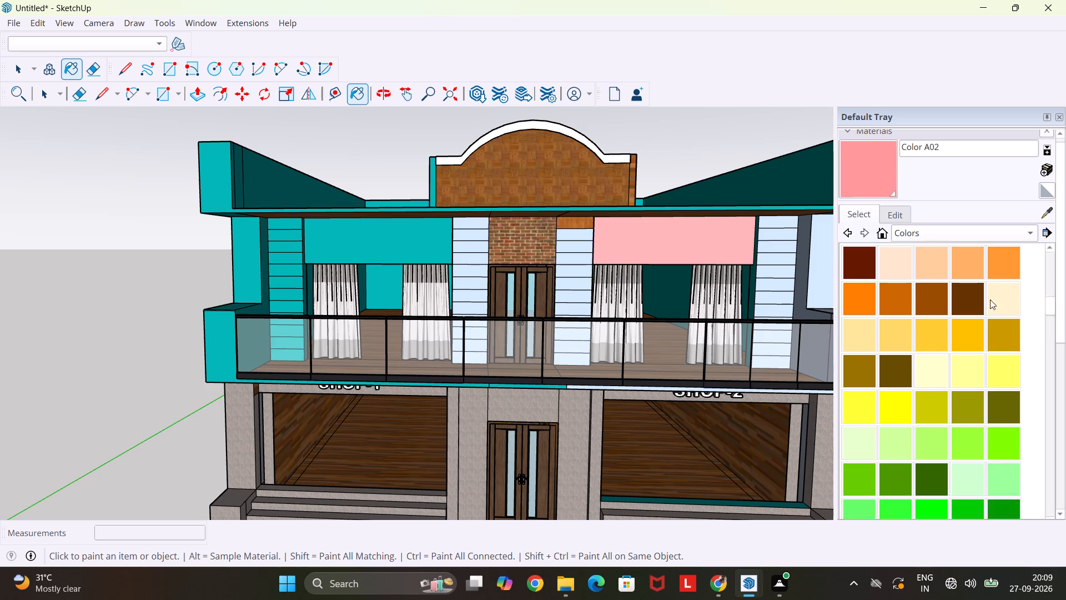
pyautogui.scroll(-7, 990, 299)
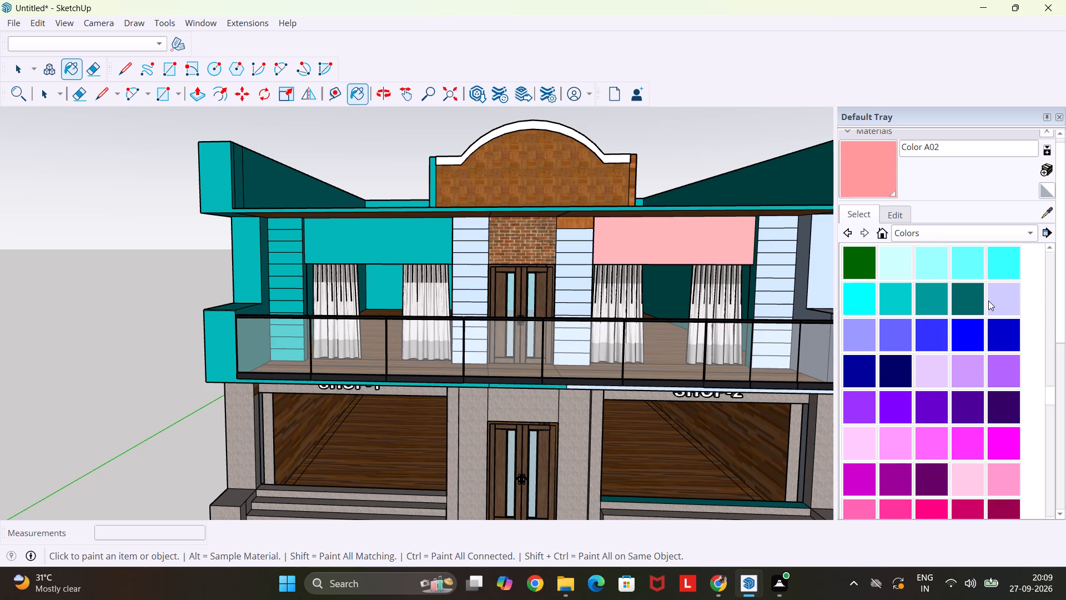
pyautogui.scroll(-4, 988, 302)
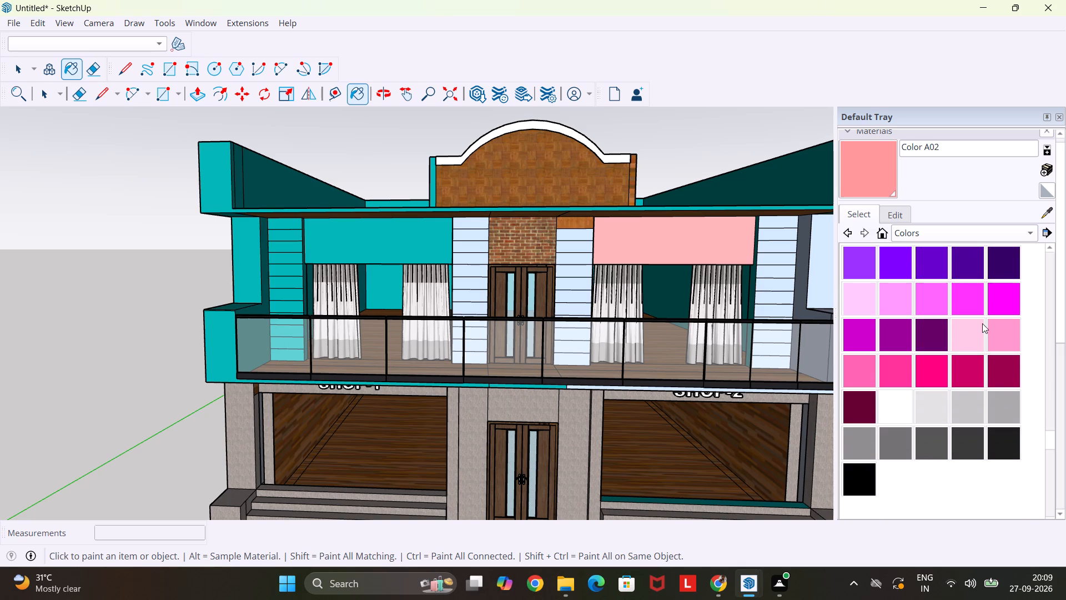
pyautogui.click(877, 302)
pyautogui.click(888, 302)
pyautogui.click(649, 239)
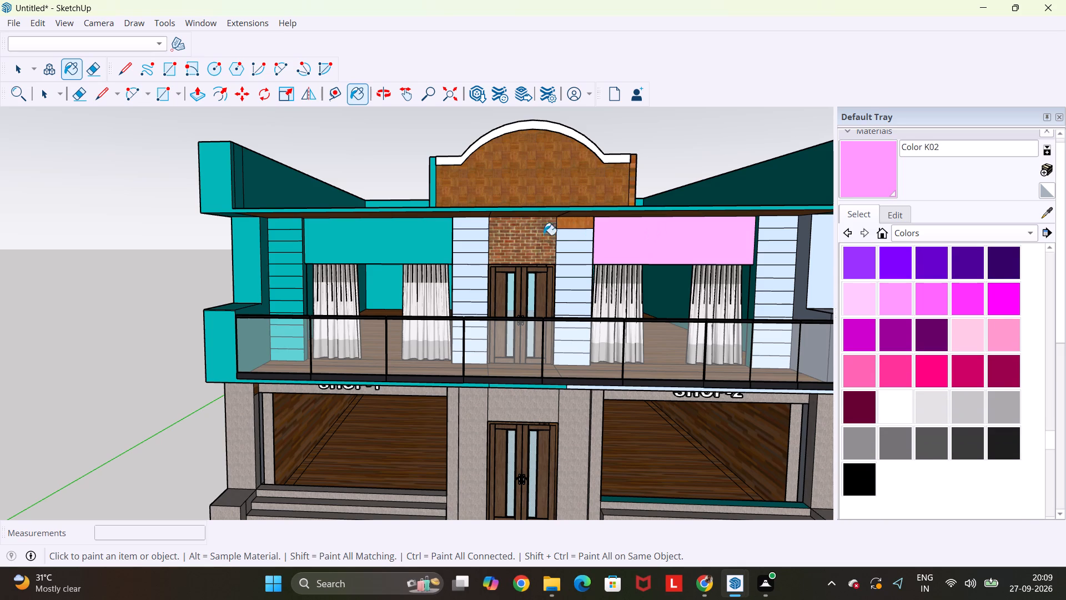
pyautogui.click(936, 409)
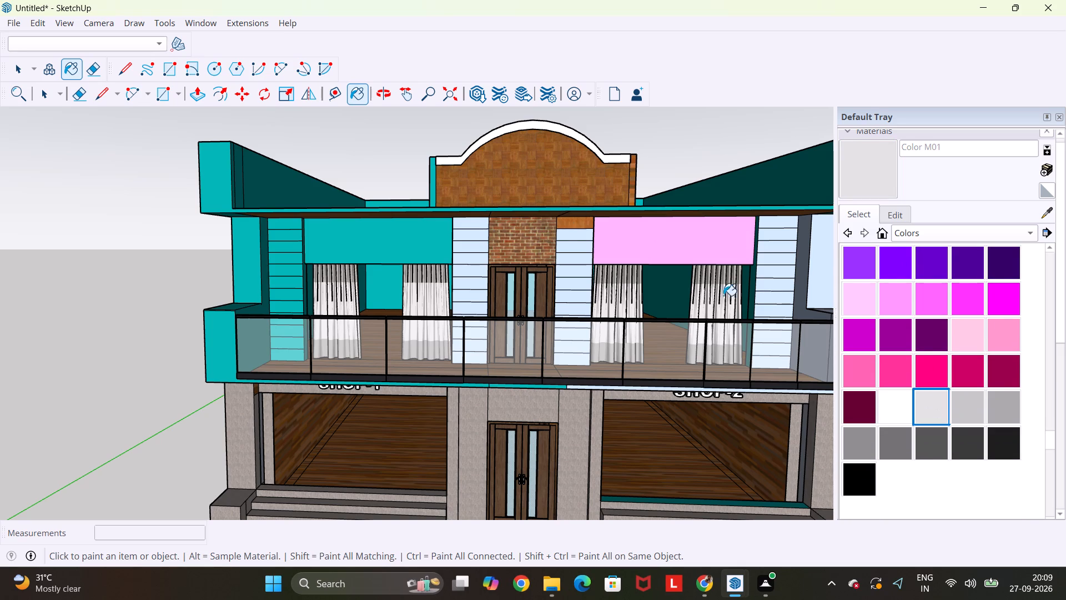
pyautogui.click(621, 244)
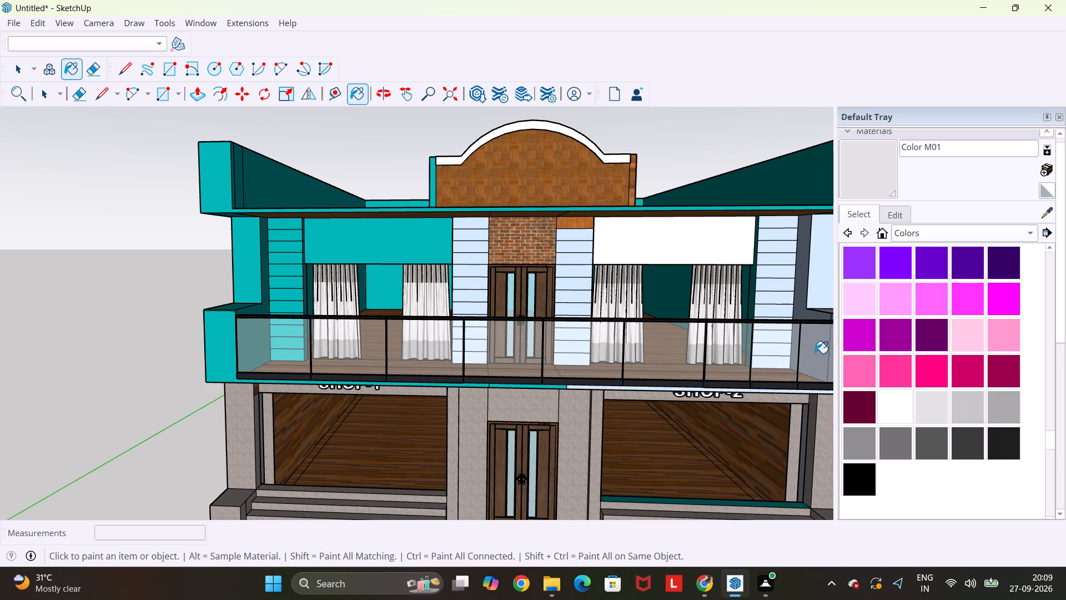
# Paint the wall panel above the SHOP-2 side curtains with the dark grey Color M06.
pyautogui.click(937, 444)
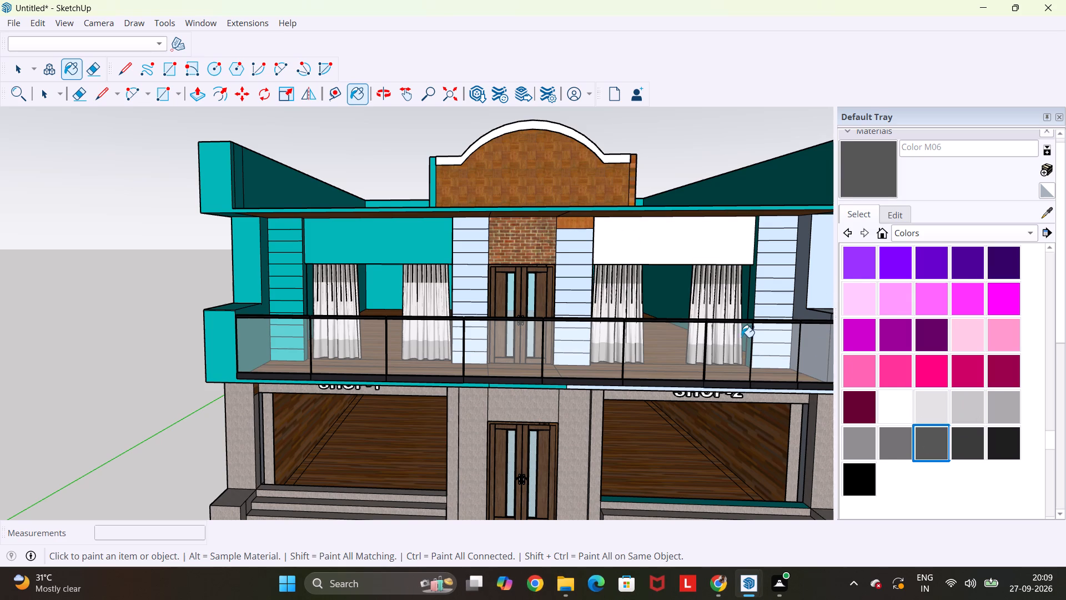
pyautogui.click(641, 249)
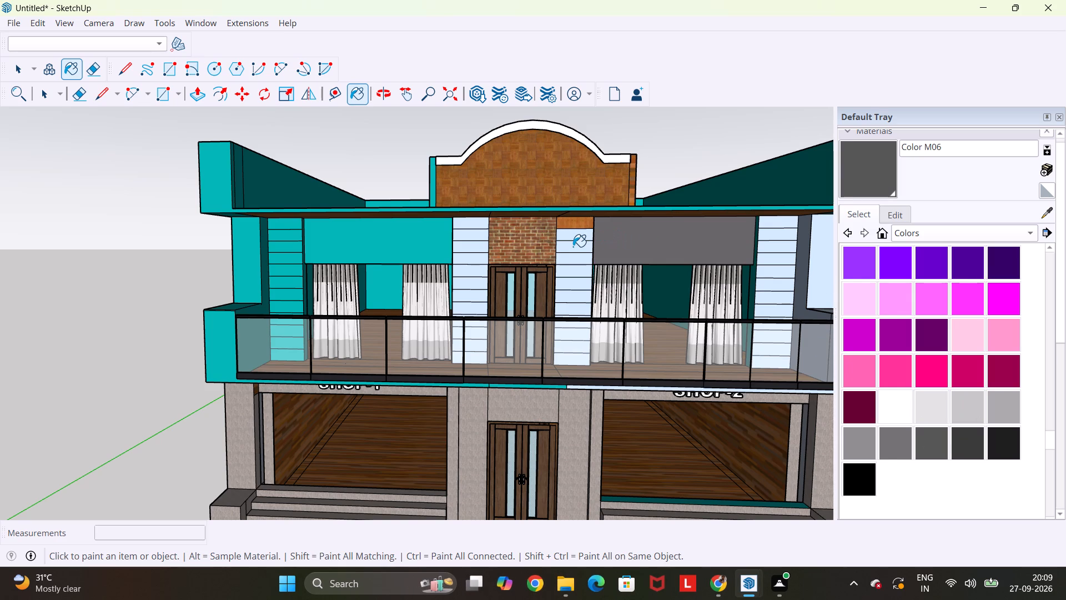
# Paint the cladding strips on the SHOP-2 side of the first-floor door with Color M06, all but the lowest strip.
pyautogui.scroll(1, 573, 247)
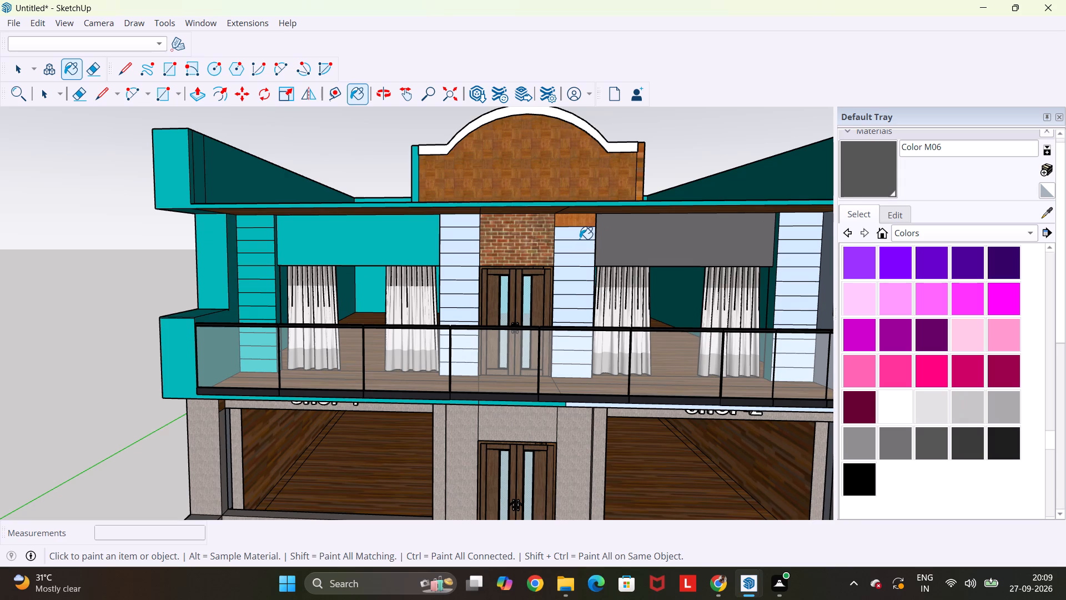
pyautogui.click(580, 239)
pyautogui.click(581, 223)
pyautogui.click(583, 251)
pyautogui.click(583, 268)
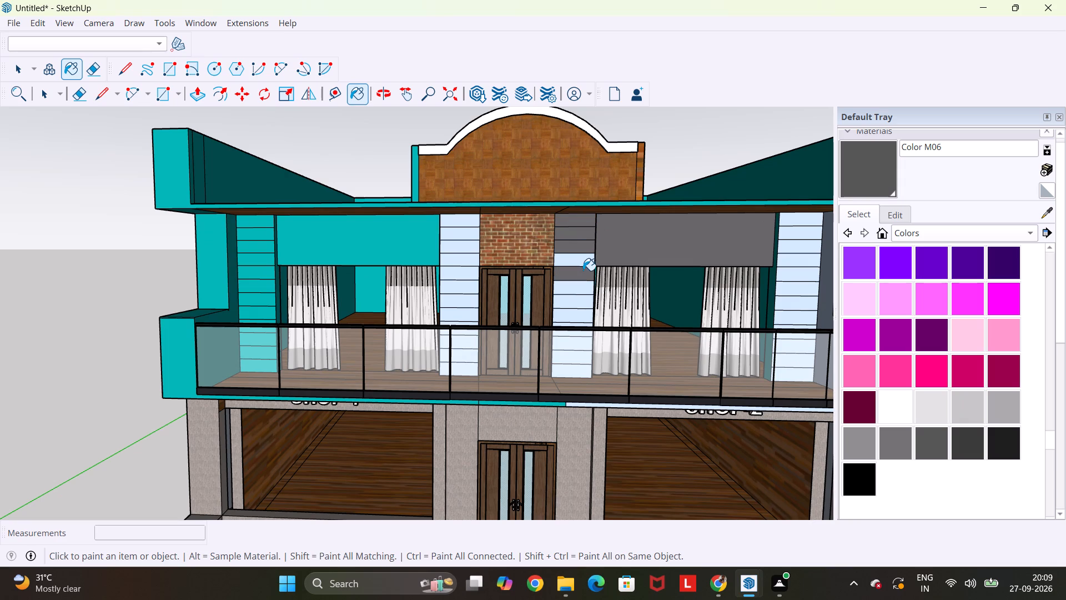
pyautogui.click(583, 266)
pyautogui.click(583, 289)
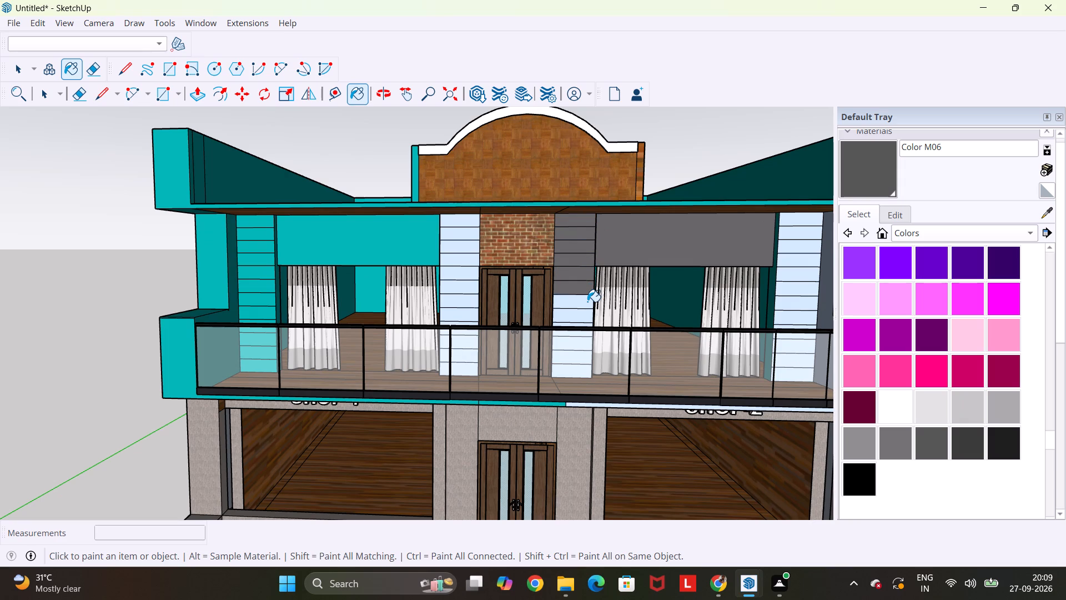
pyautogui.click(587, 302)
pyautogui.click(585, 320)
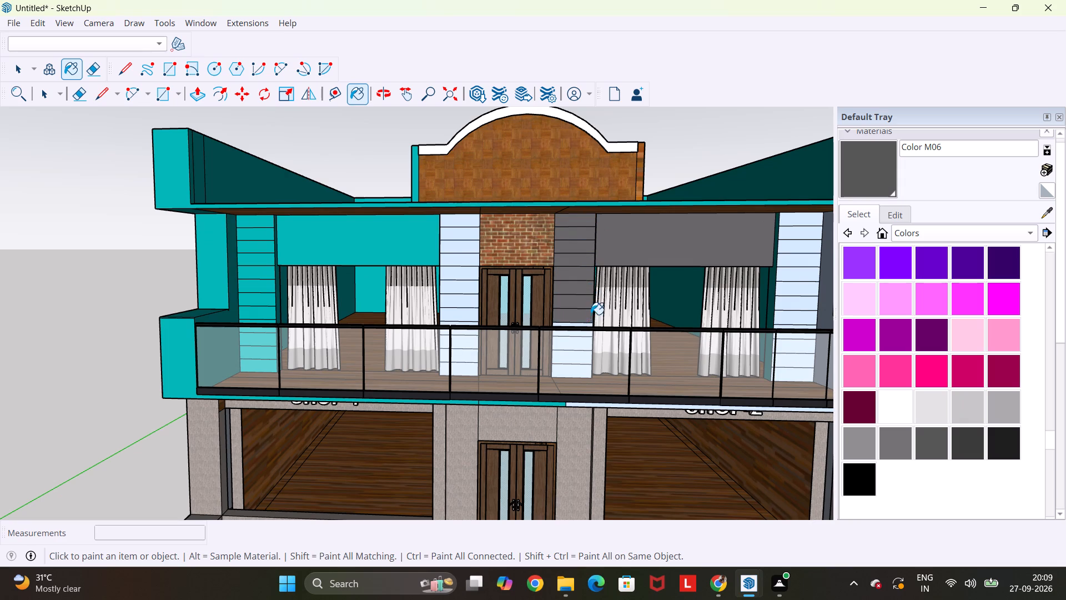
pyautogui.moveTo(591, 314); pyautogui.dragTo(580, 384, button='middle')
pyautogui.scroll(5, 583, 343)
pyautogui.click(584, 324)
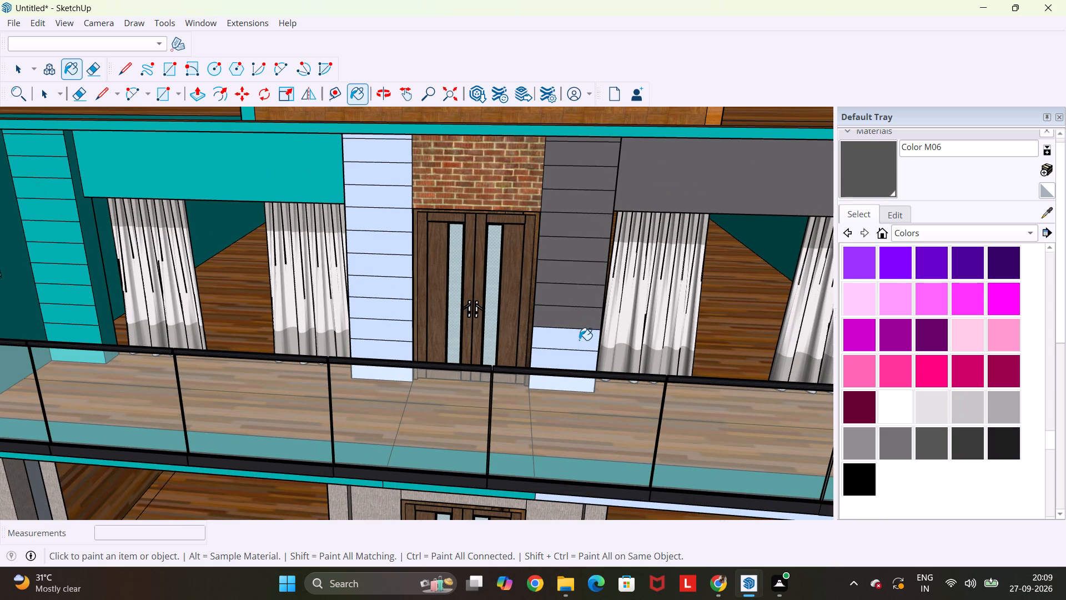
pyautogui.click(579, 340)
pyautogui.click(569, 358)
# Paint the teal edge strip of the balcony floor along the railing on the SHOP-1 side with Color M06.
pyautogui.scroll(-4, 571, 352)
pyautogui.moveTo(576, 341); pyautogui.dragTo(471, 426, button='middle')
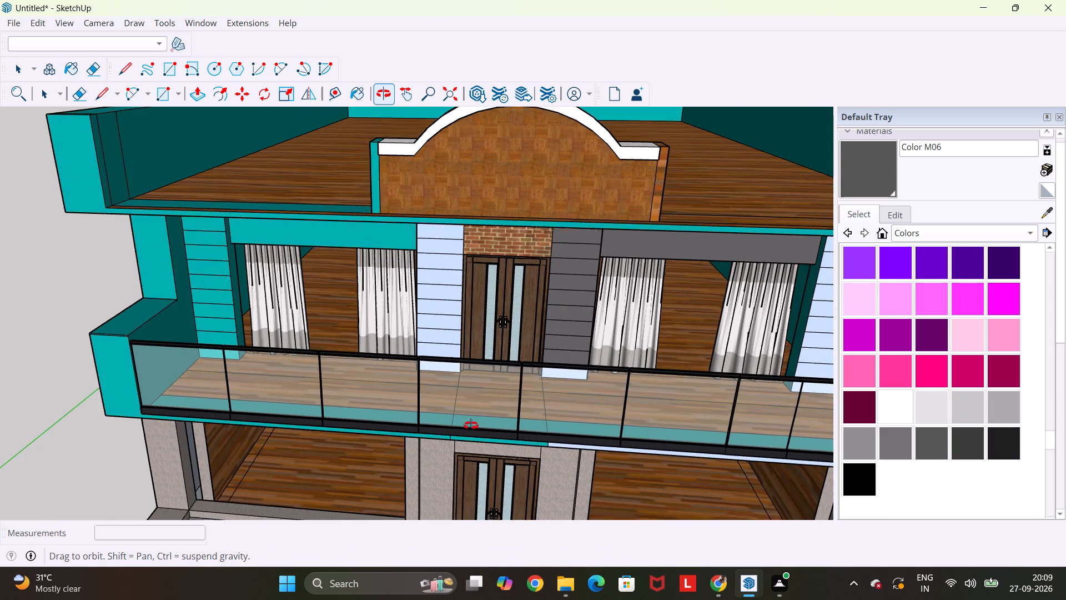
pyautogui.moveTo(471, 426); pyautogui.dragTo(335, 428, button='middle')
pyautogui.scroll(3, 326, 416)
pyautogui.scroll(4, 414, 382)
pyautogui.moveTo(430, 376); pyautogui.dragTo(348, 378, button='middle')
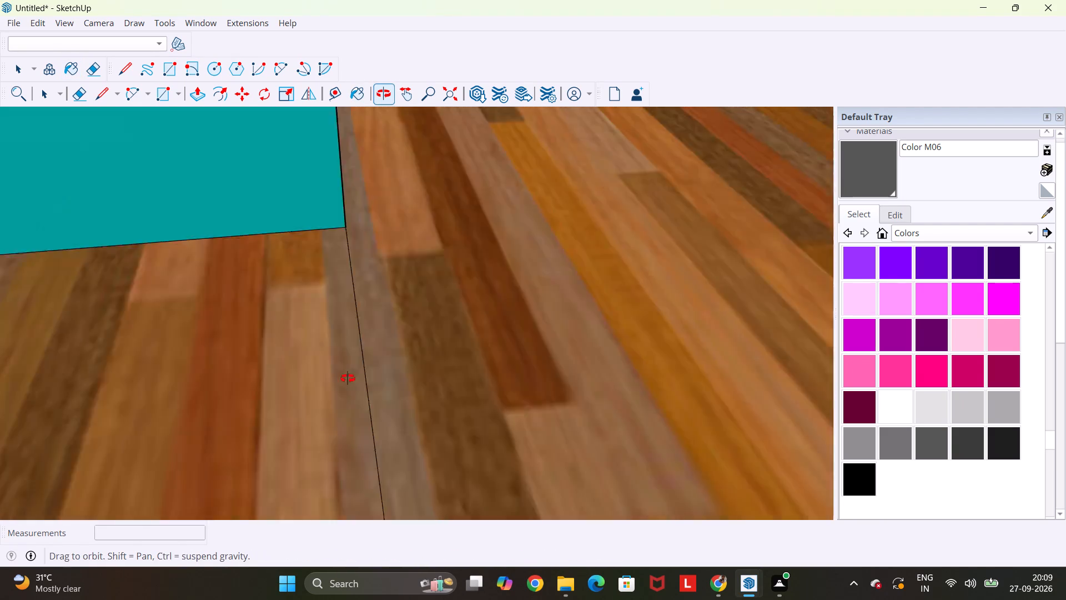
pyautogui.moveTo(348, 378); pyautogui.dragTo(377, 382, button='middle')
pyautogui.scroll(1, 377, 379)
pyautogui.click(343, 367)
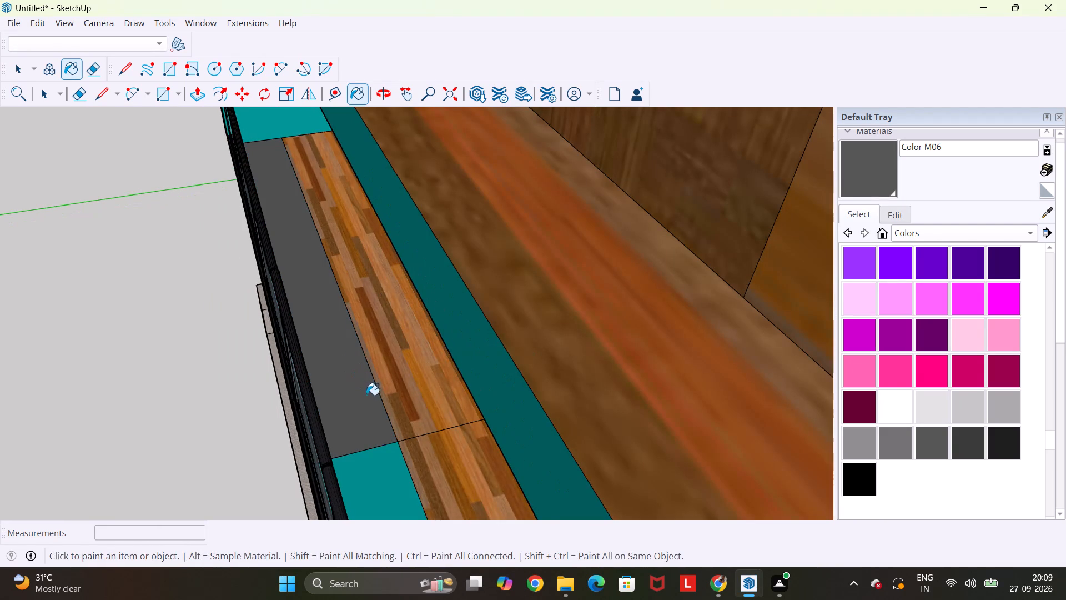
# Paint three teal cladding strips on the first-floor pillar at the outer SHOP-1 end with Color M06.
pyautogui.moveTo(396, 388); pyautogui.dragTo(467, 432, button='middle')
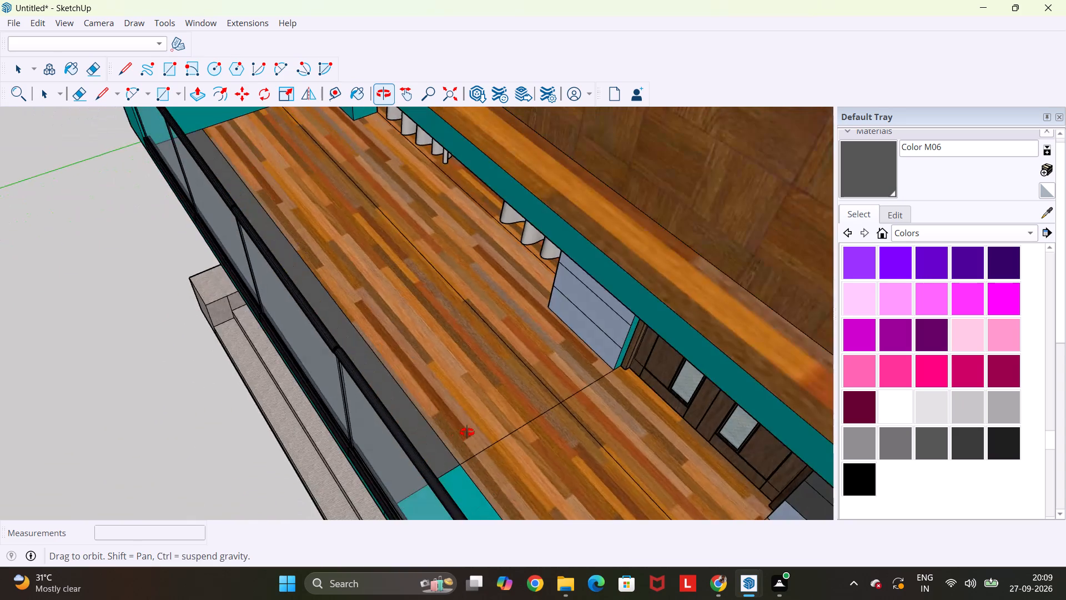
pyautogui.moveTo(467, 432); pyautogui.dragTo(862, 286, button='middle')
pyautogui.scroll(-3, 862, 286)
pyautogui.scroll(-5, 142, 232)
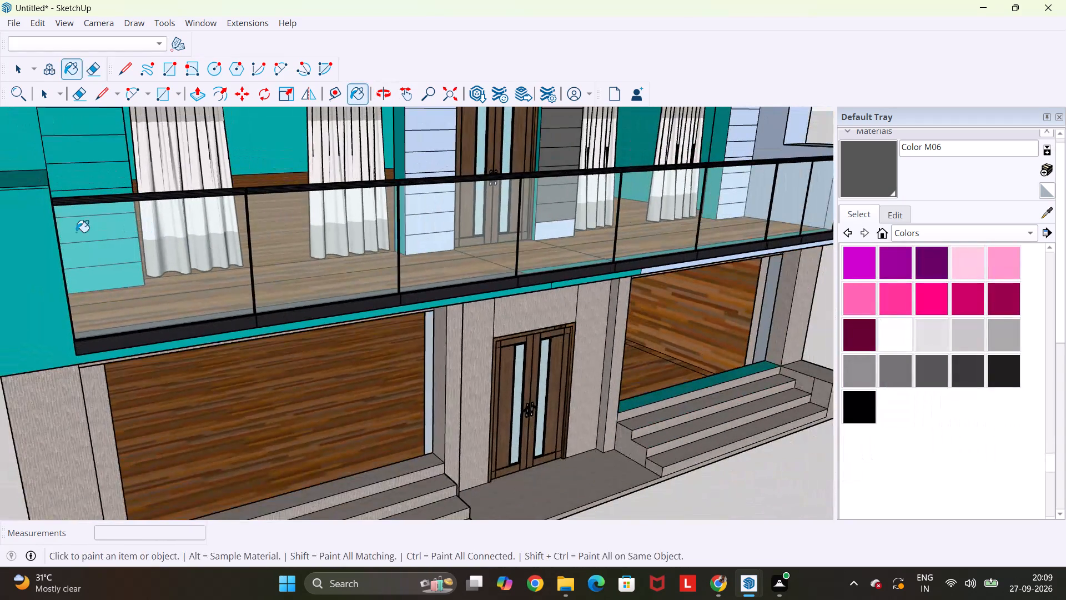
pyautogui.click(102, 178)
pyautogui.click(97, 154)
pyautogui.click(97, 138)
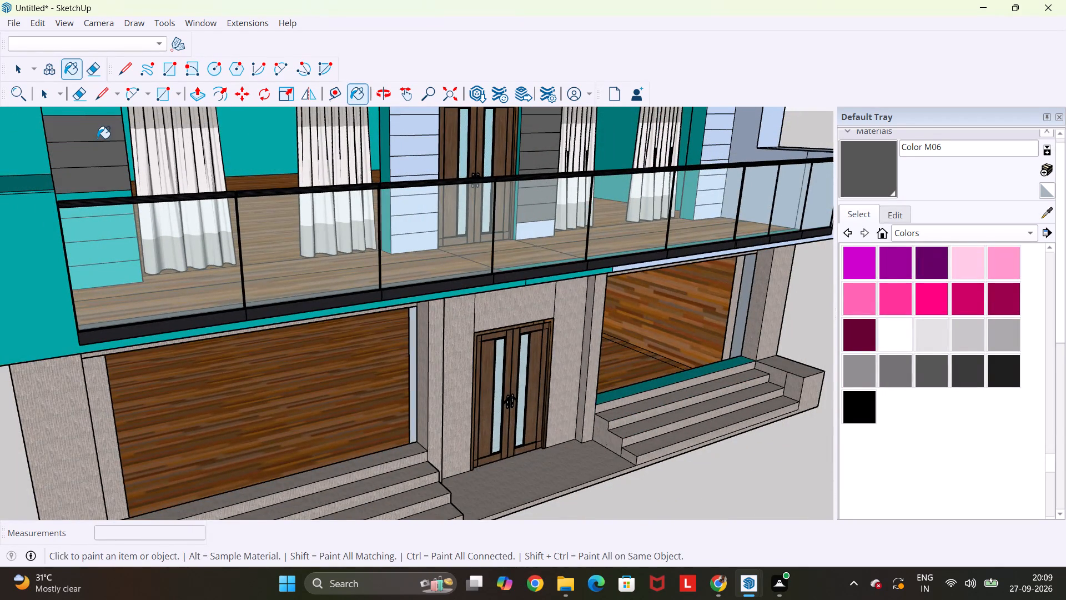
# Paint the wall panel above the SHOP-1 side curtains and all connected teal faces, including the roof parapet, with Color M06.
pyautogui.scroll(-12, 97, 138)
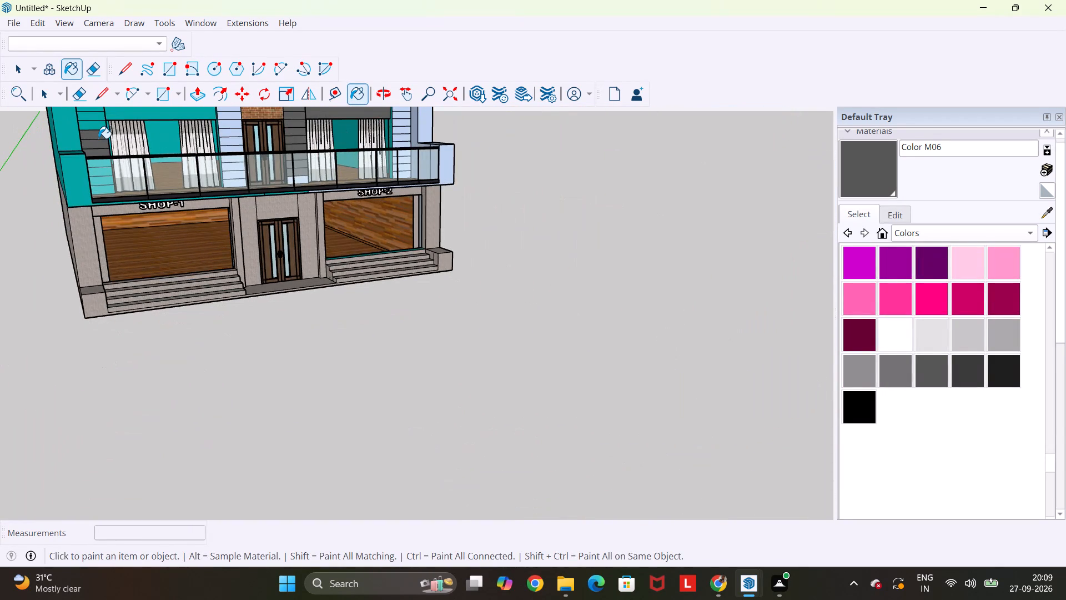
pyautogui.moveTo(98, 139); pyautogui.dragTo(64, 217, button='middle')
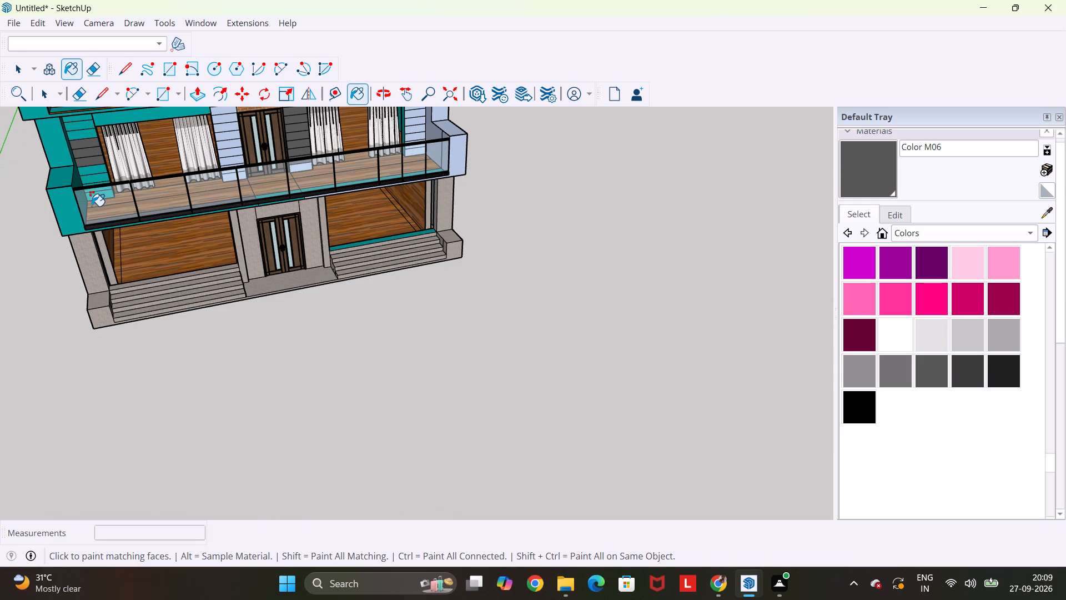
pyautogui.keyDown('ctrl'); pyautogui.moveTo(127, 206); pyautogui.dragTo(117, 186, button='middle'); pyautogui.keyUp('ctrl')
pyautogui.keyDown('shift'); pyautogui.moveTo(216, 163); pyautogui.dragTo(217, 167, button='middle'); pyautogui.keyUp('shift')
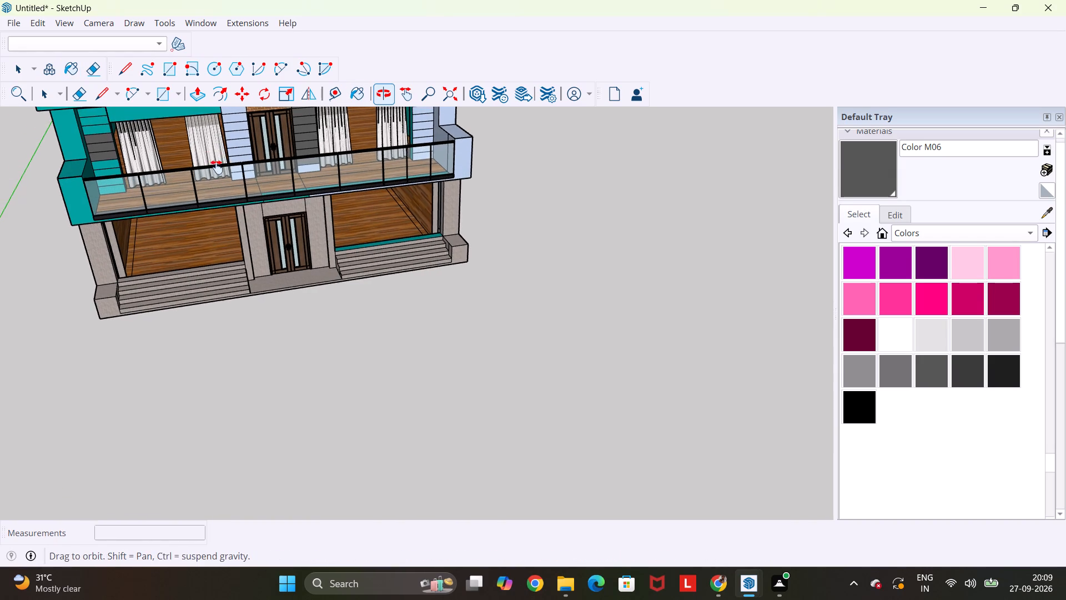
pyautogui.keyDown('shift'); pyautogui.moveTo(217, 167); pyautogui.dragTo(236, 266, button='middle'); pyautogui.keyUp('shift')
pyautogui.keyDown('shift'); pyautogui.moveTo(230, 262); pyautogui.dragTo(236, 264, button='middle'); pyautogui.keyUp('shift')
pyautogui.keyDown('ctrl'); pyautogui.moveTo(237, 264); pyautogui.dragTo(234, 171, button='middle'); pyautogui.keyUp('ctrl')
pyautogui.scroll(8, 234, 171)
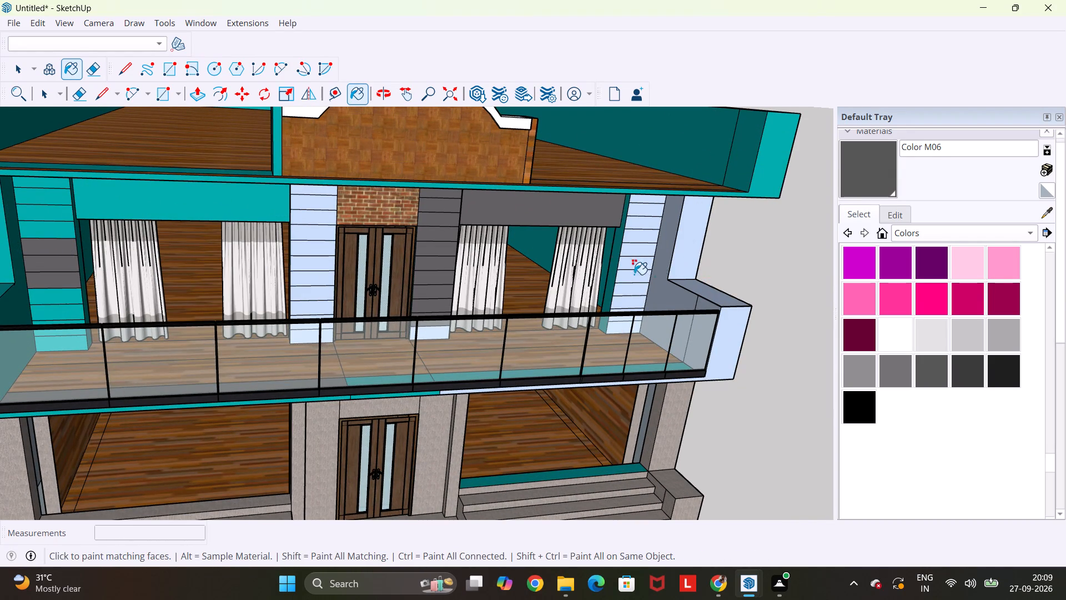
pyautogui.click(240, 203)
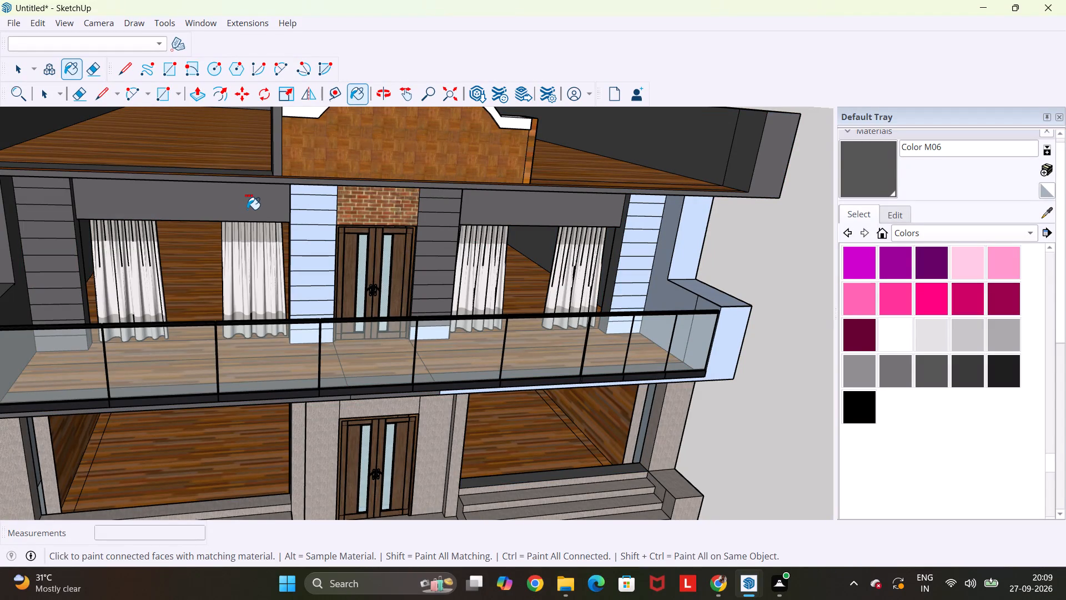
pyautogui.hotkey('ctrl', 'z')
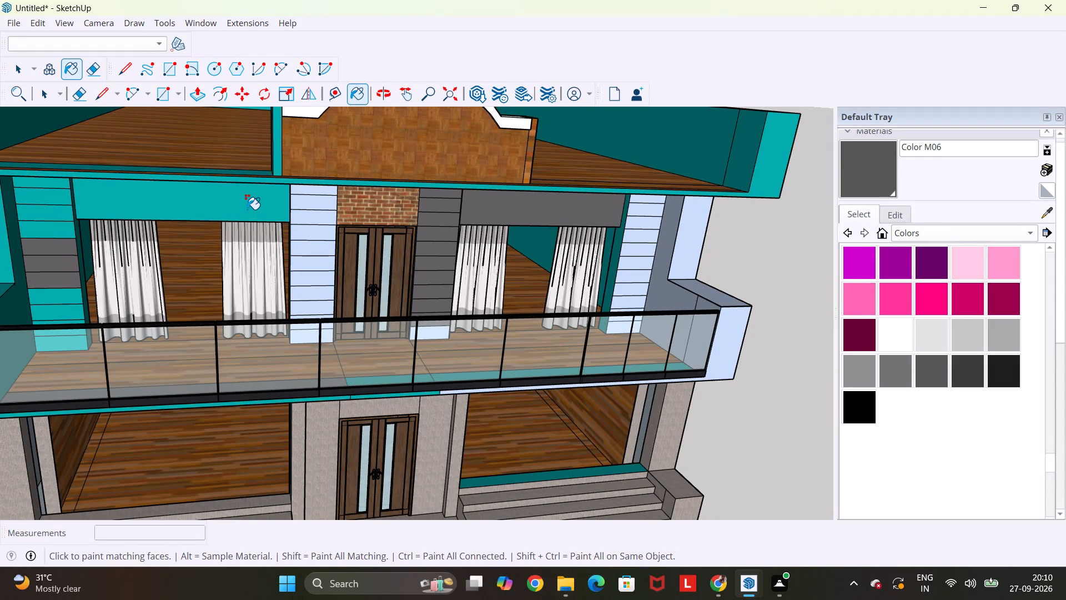
pyautogui.hotkey('ctrl', 'y')
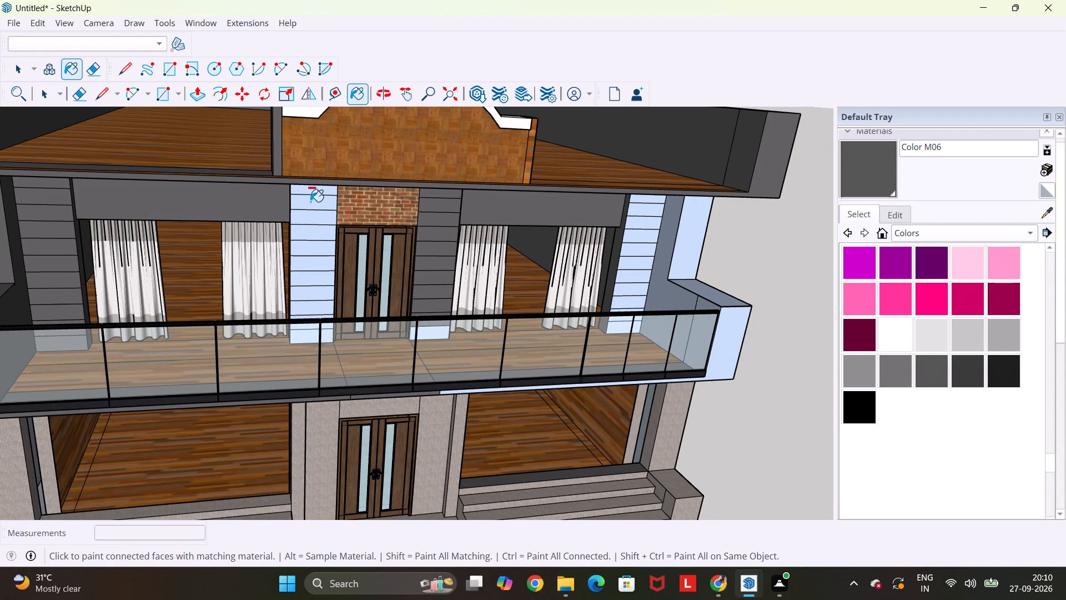
# Paint the connected light blue faces at the outer SHOP-2 end, including cladding, side wall and balcony end, with Color M06.
pyautogui.scroll(-5, 320, 265)
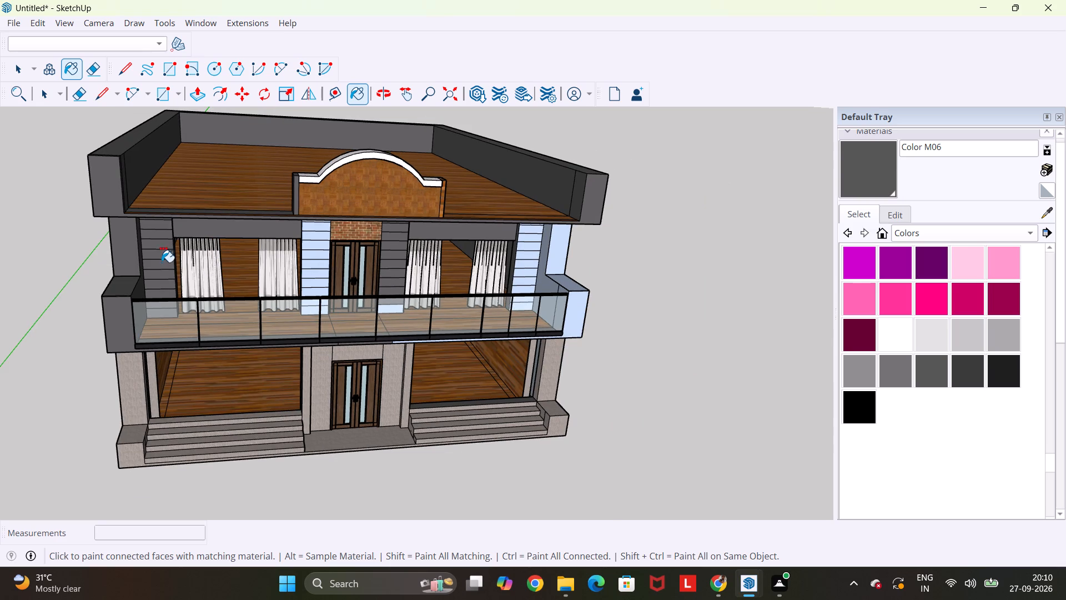
pyautogui.scroll(11, 162, 262)
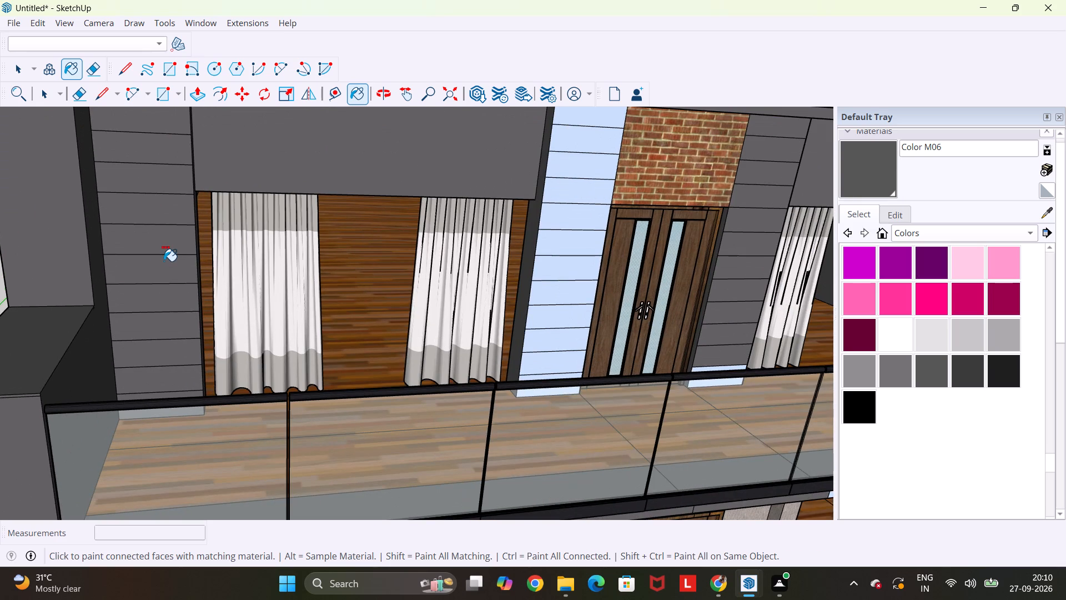
pyautogui.scroll(-3, 164, 261)
pyautogui.scroll(-8, 129, 292)
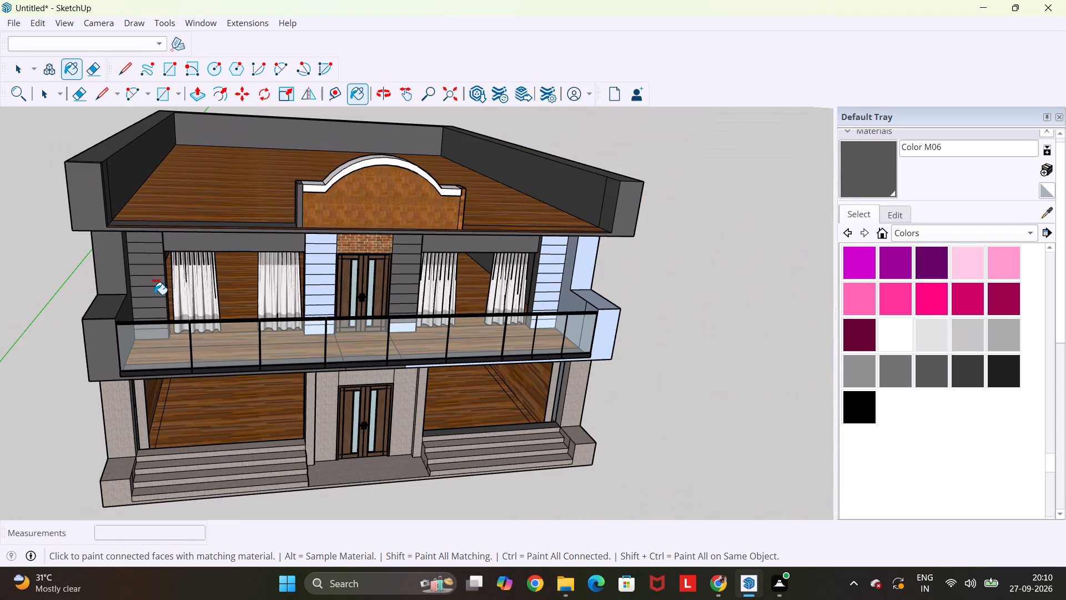
pyautogui.moveTo(658, 306); pyautogui.dragTo(466, 266, button='middle')
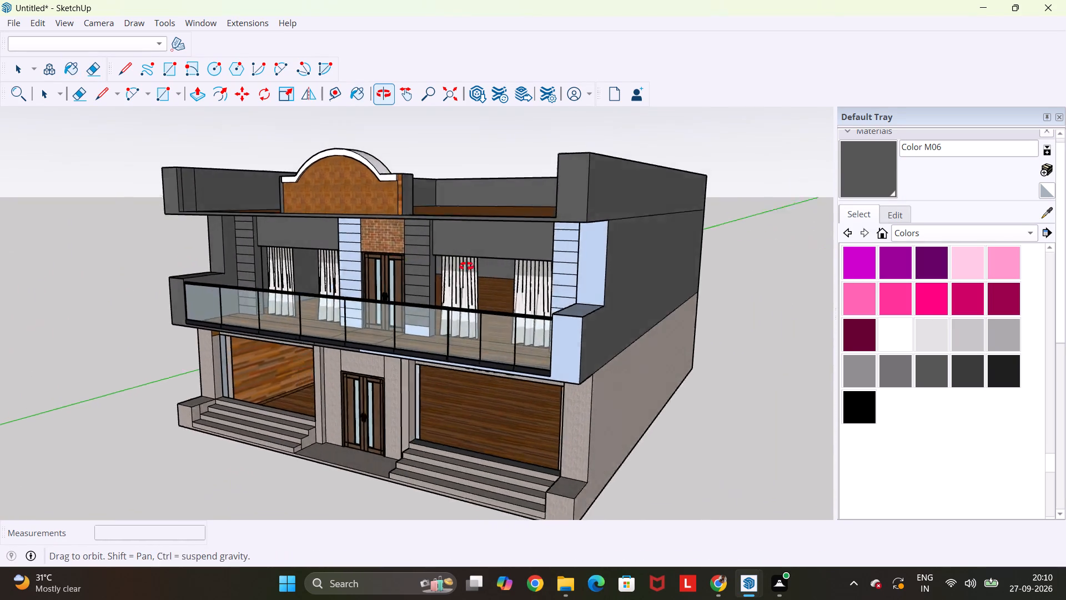
pyautogui.moveTo(466, 266); pyautogui.dragTo(564, 268, button='middle')
pyautogui.scroll(5, 604, 258)
pyautogui.click(604, 258)
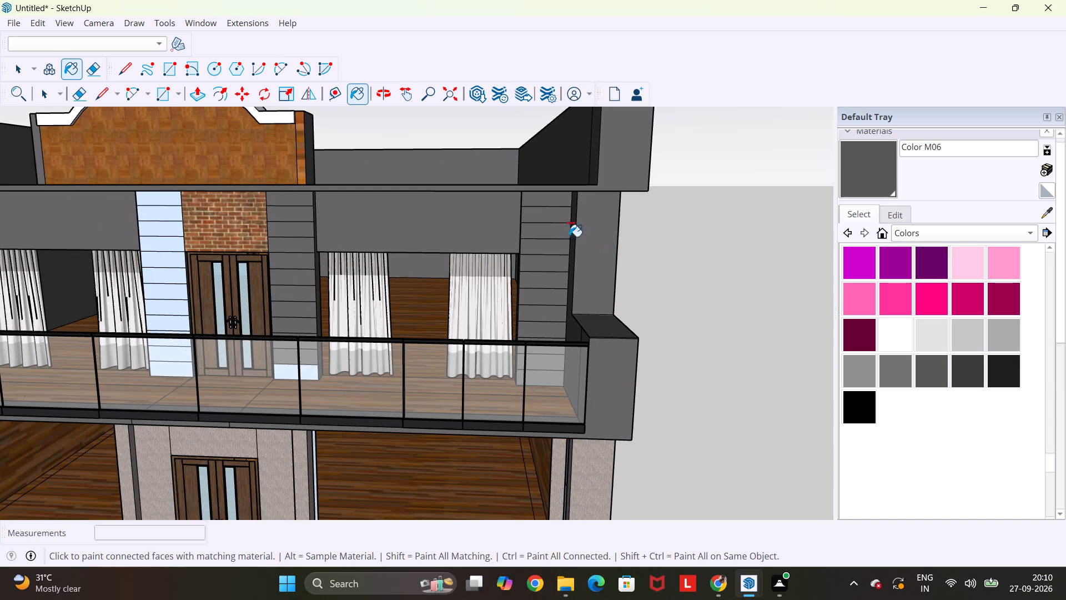
# Paint the light blue cladding on the SHOP-1 side of the first-floor door and the lowest strip on its SHOP-2 side with Color M06.
pyautogui.click(160, 239)
pyautogui.moveTo(254, 295); pyautogui.dragTo(279, 384, button='middle')
pyautogui.scroll(3, 285, 376)
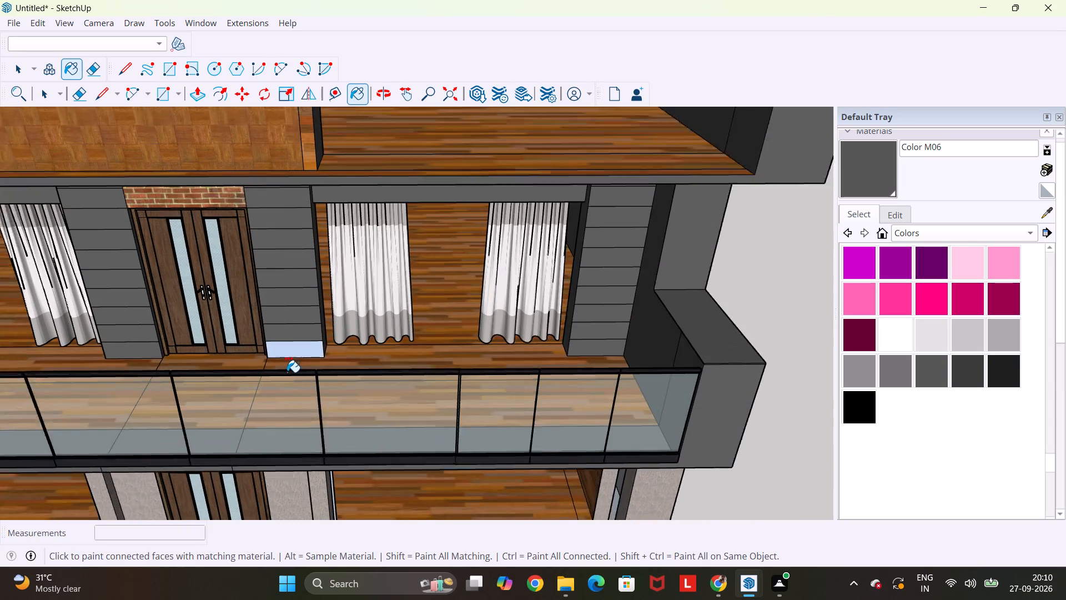
pyautogui.scroll(1, 287, 372)
pyautogui.click(303, 347)
pyautogui.scroll(-11, 294, 341)
pyautogui.moveTo(265, 369); pyautogui.dragTo(303, 289, button='middle')
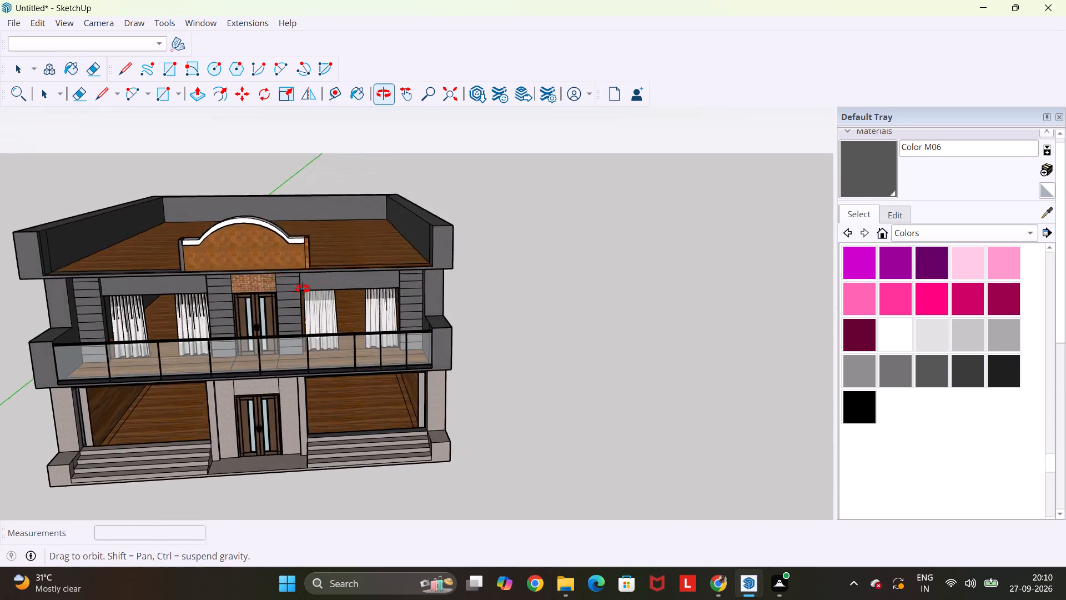
pyautogui.moveTo(303, 289); pyautogui.dragTo(296, 244, button='middle')
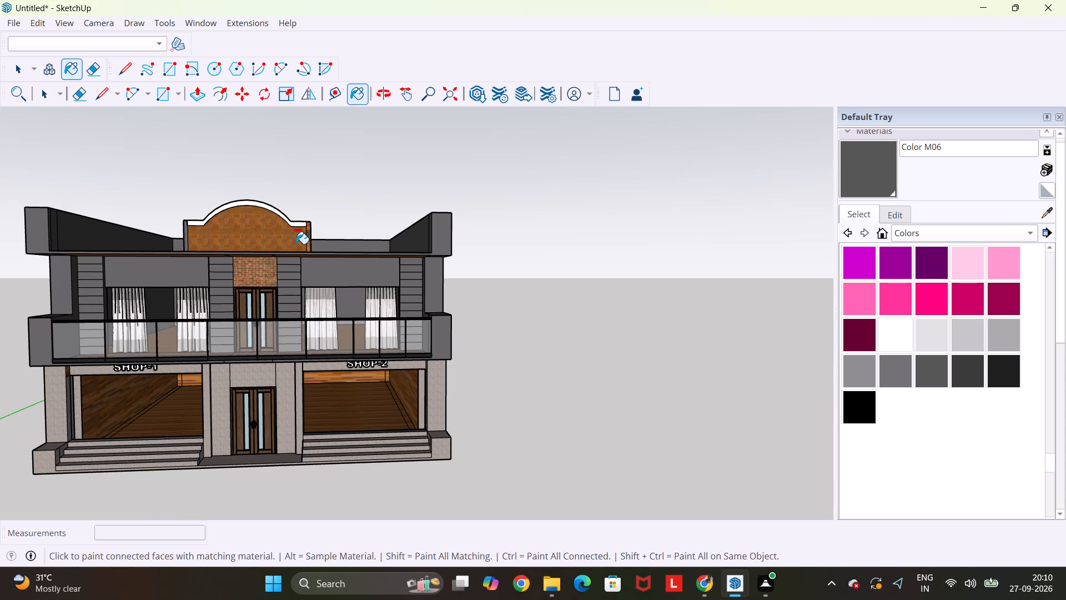
pyautogui.scroll(-1, 296, 244)
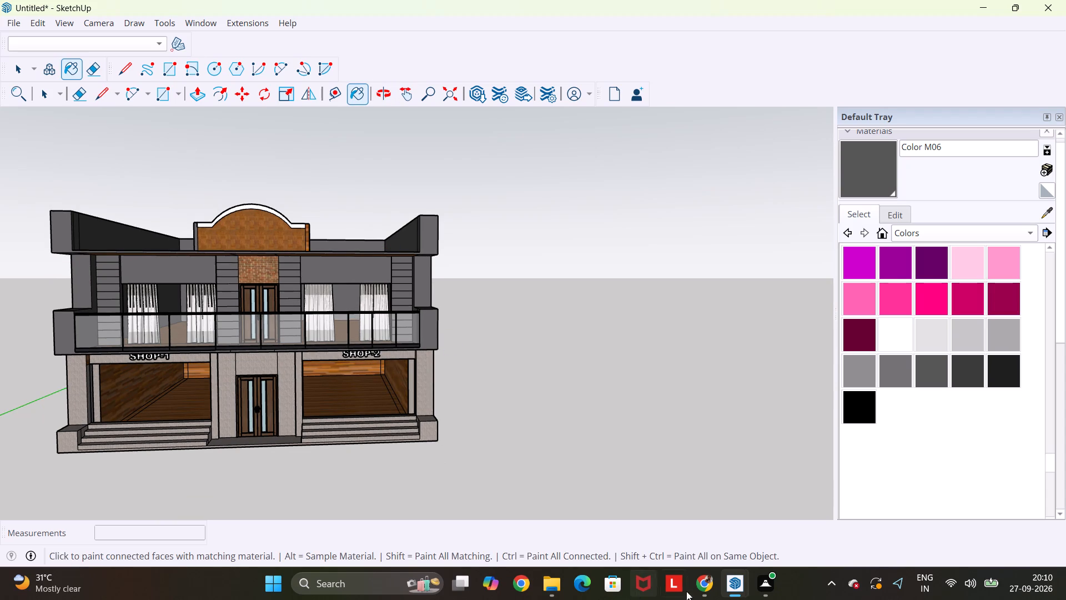
# Switch to the Window (1) SketchUp file containing the double window model.
pyautogui.click(730, 578)
pyautogui.click(954, 497)
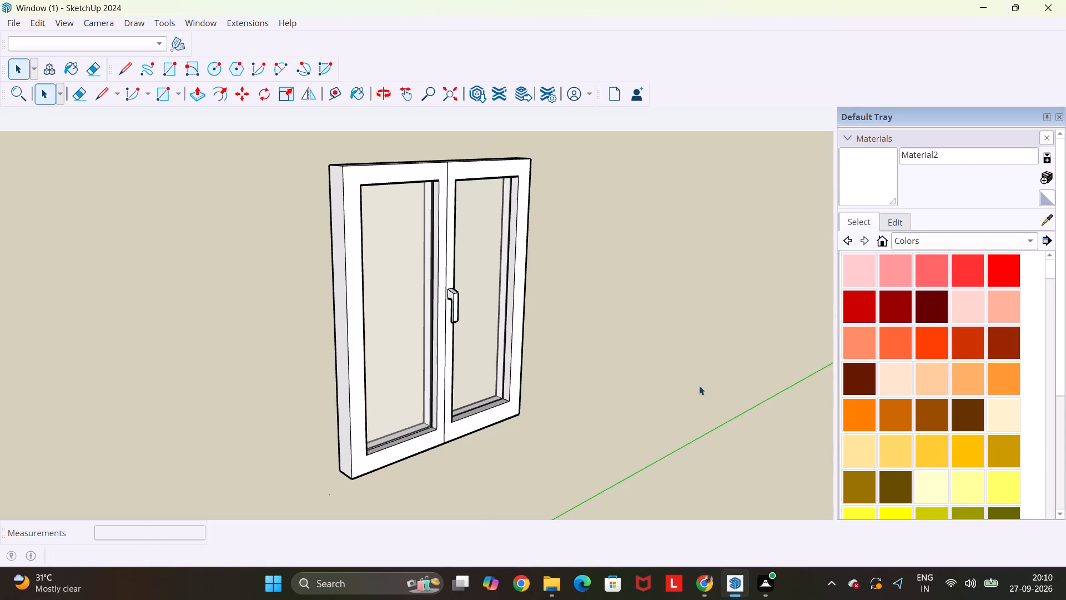
pyautogui.scroll(-4, 546, 306)
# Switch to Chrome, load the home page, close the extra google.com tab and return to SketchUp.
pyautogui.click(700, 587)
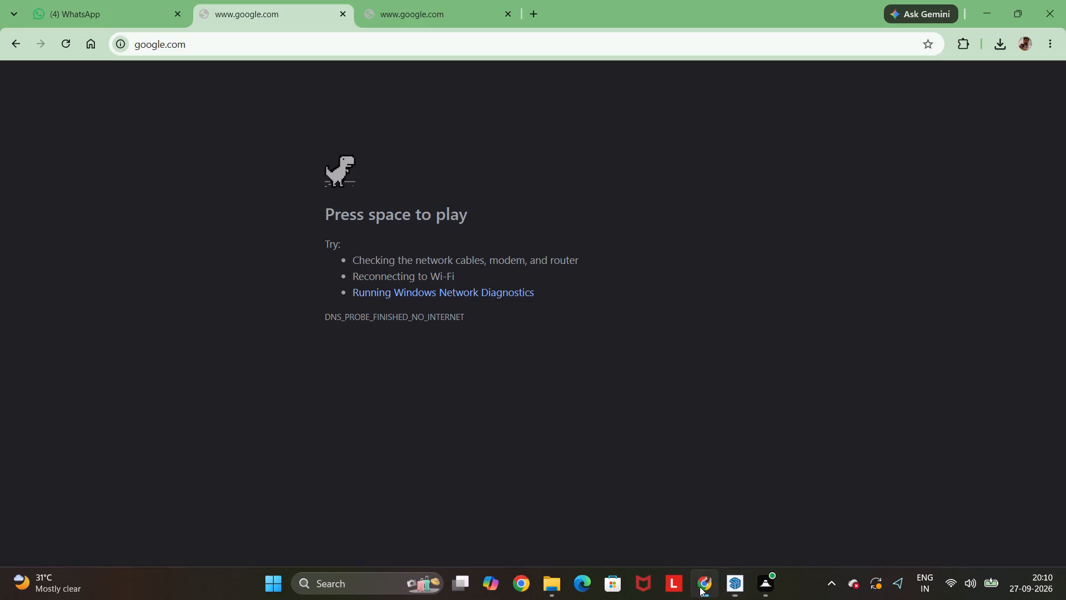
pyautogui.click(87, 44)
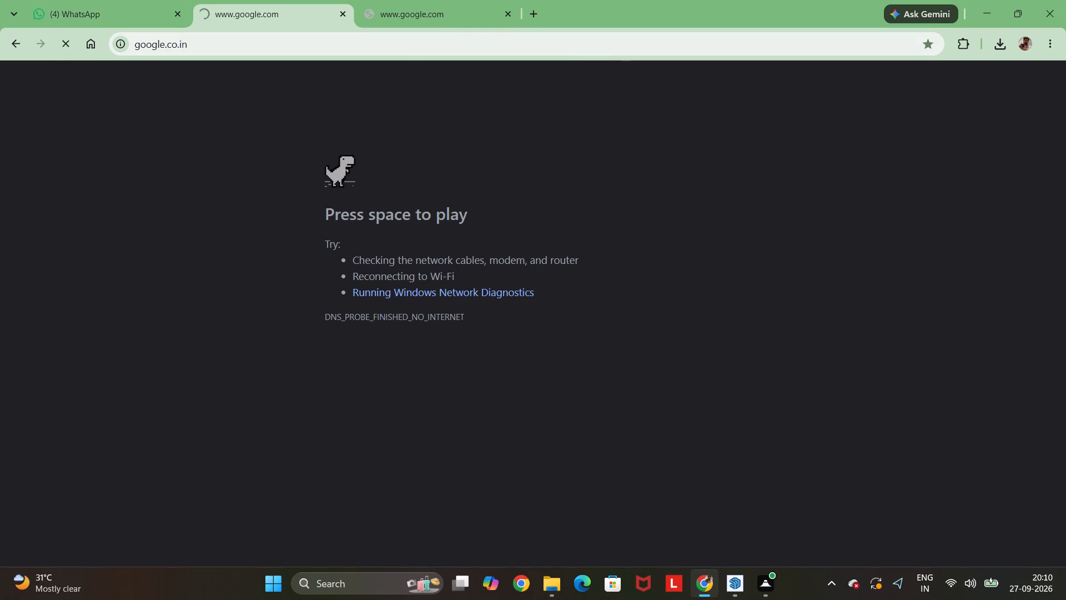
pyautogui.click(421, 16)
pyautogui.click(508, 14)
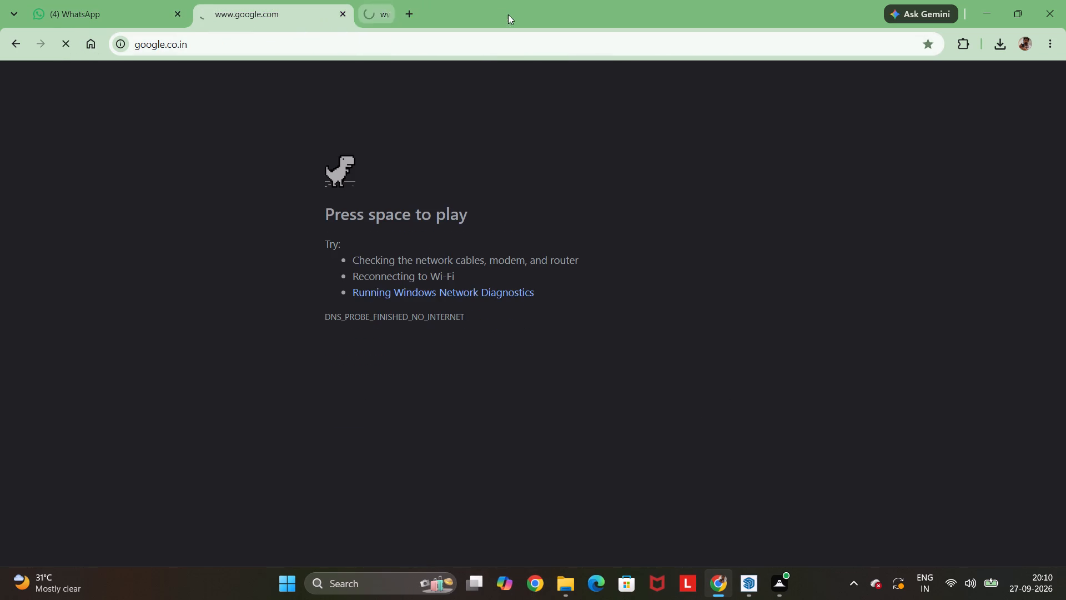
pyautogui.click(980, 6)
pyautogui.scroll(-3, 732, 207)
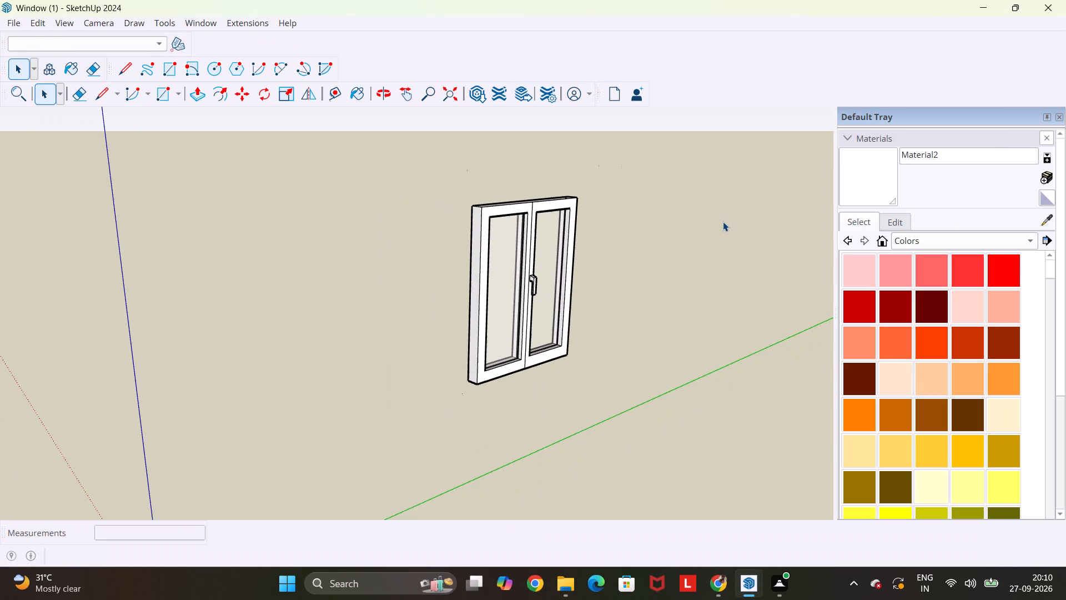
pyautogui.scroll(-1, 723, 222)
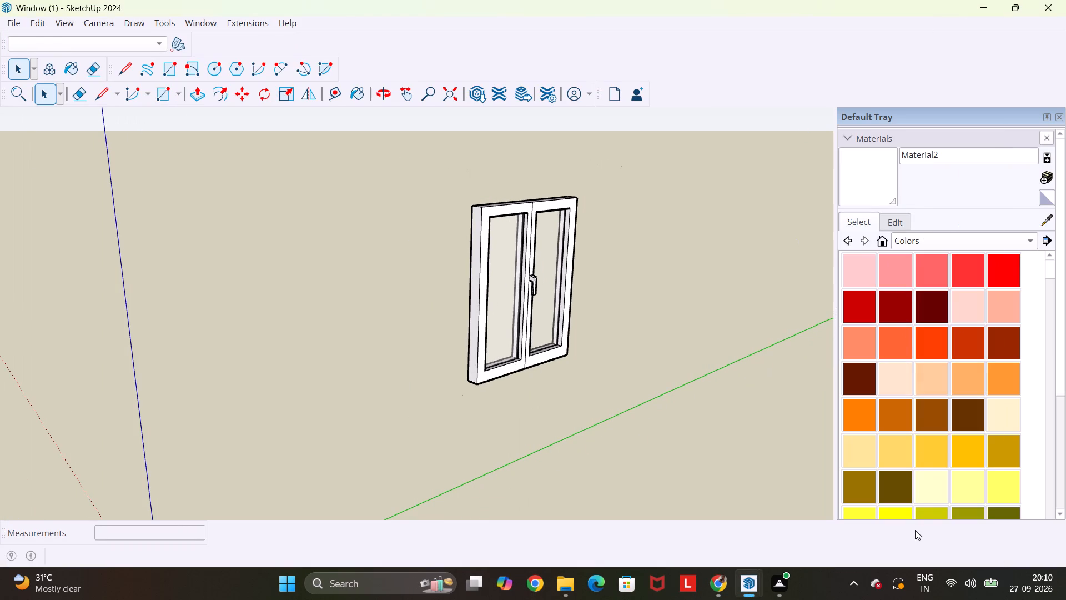